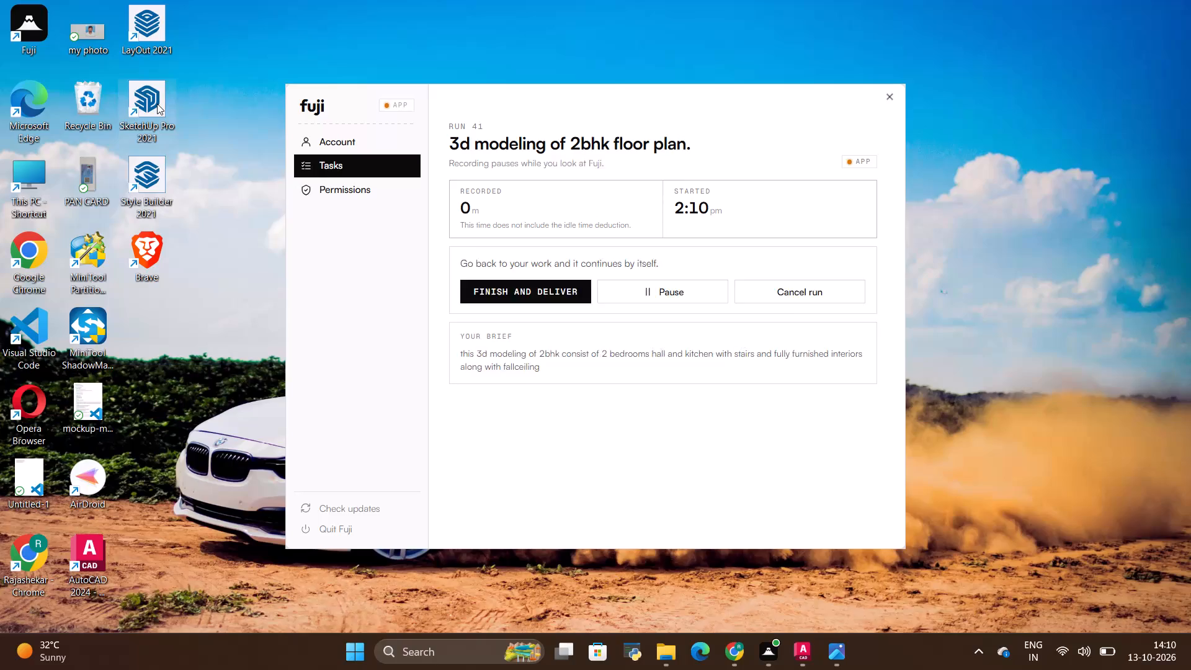
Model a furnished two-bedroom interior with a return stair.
Launch SketchUp Pro 2021 and start a new model from the Simple template in inches.
left_click(157, 104)
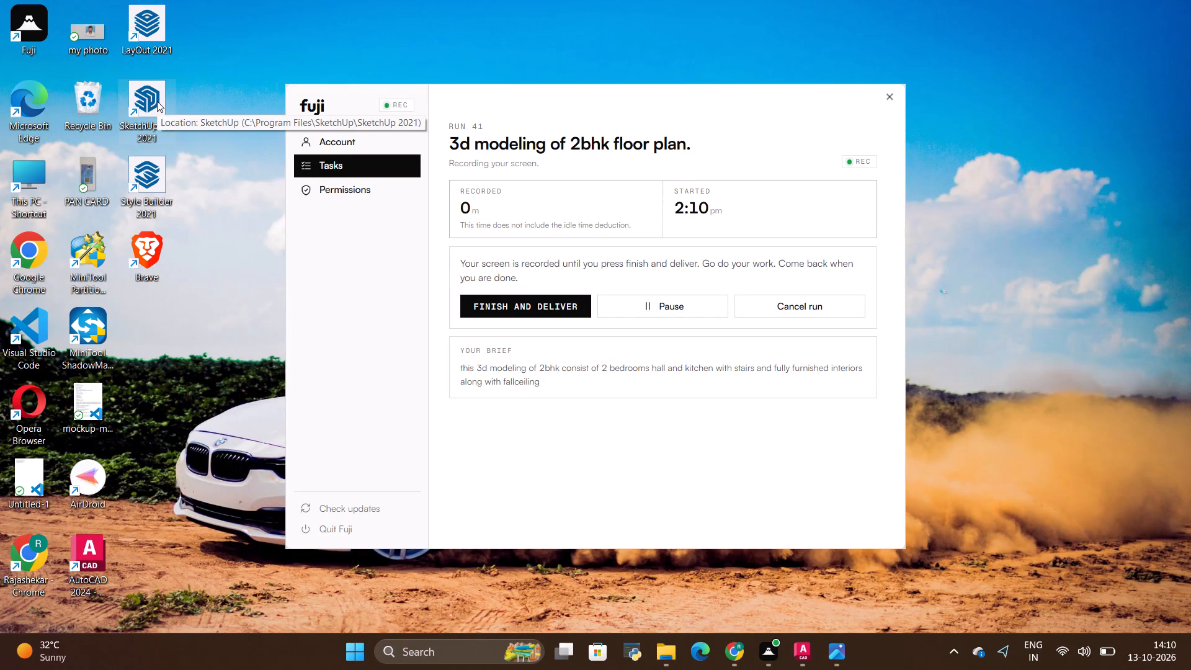
double_click(157, 95)
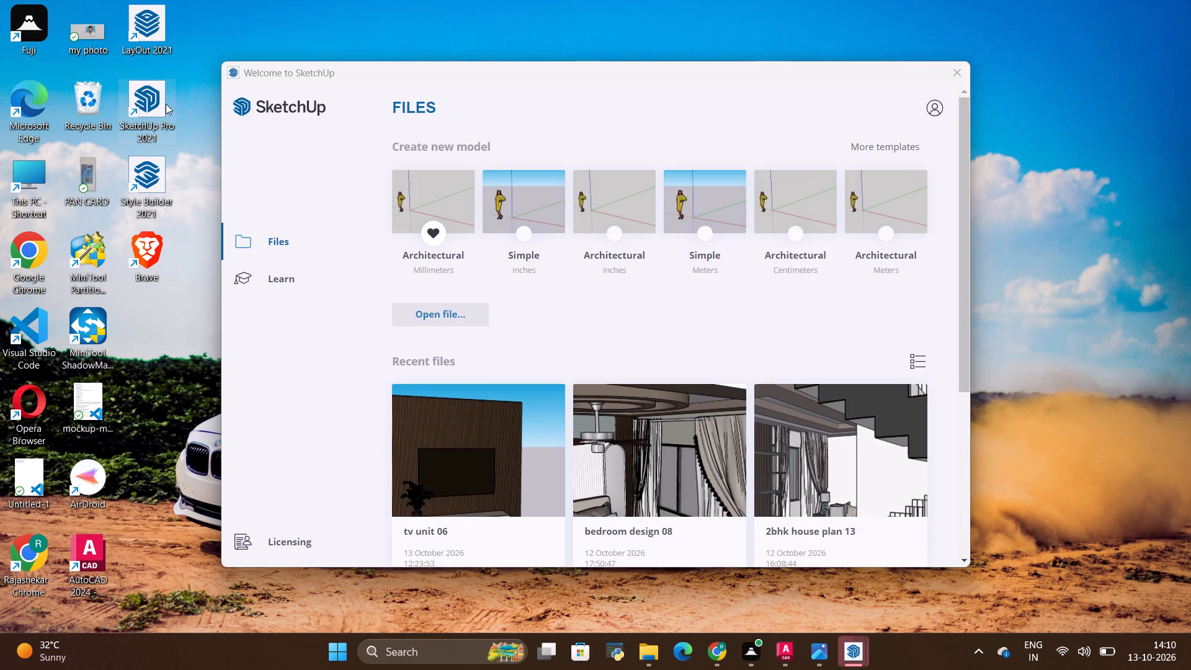
left_click(538, 190)
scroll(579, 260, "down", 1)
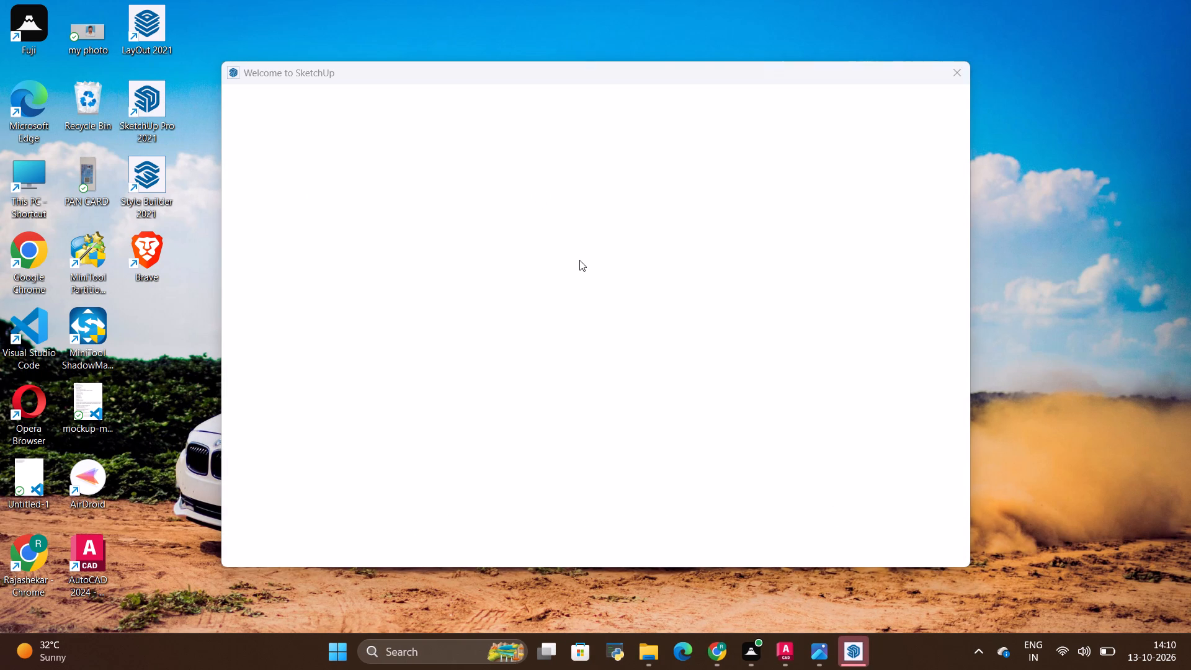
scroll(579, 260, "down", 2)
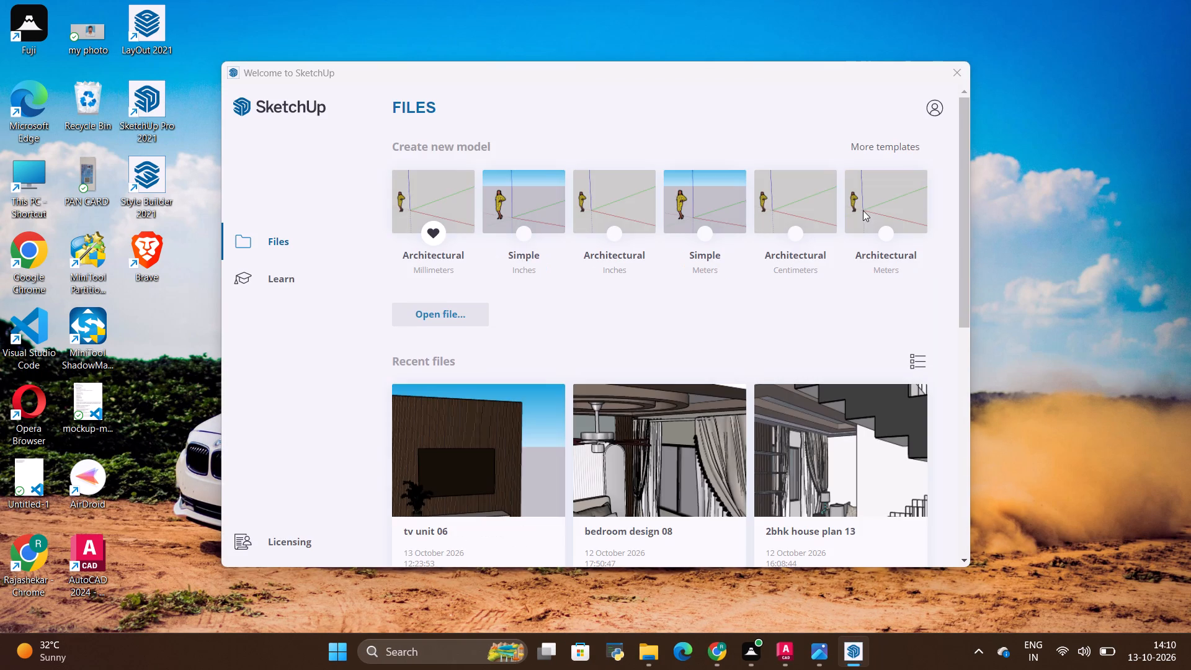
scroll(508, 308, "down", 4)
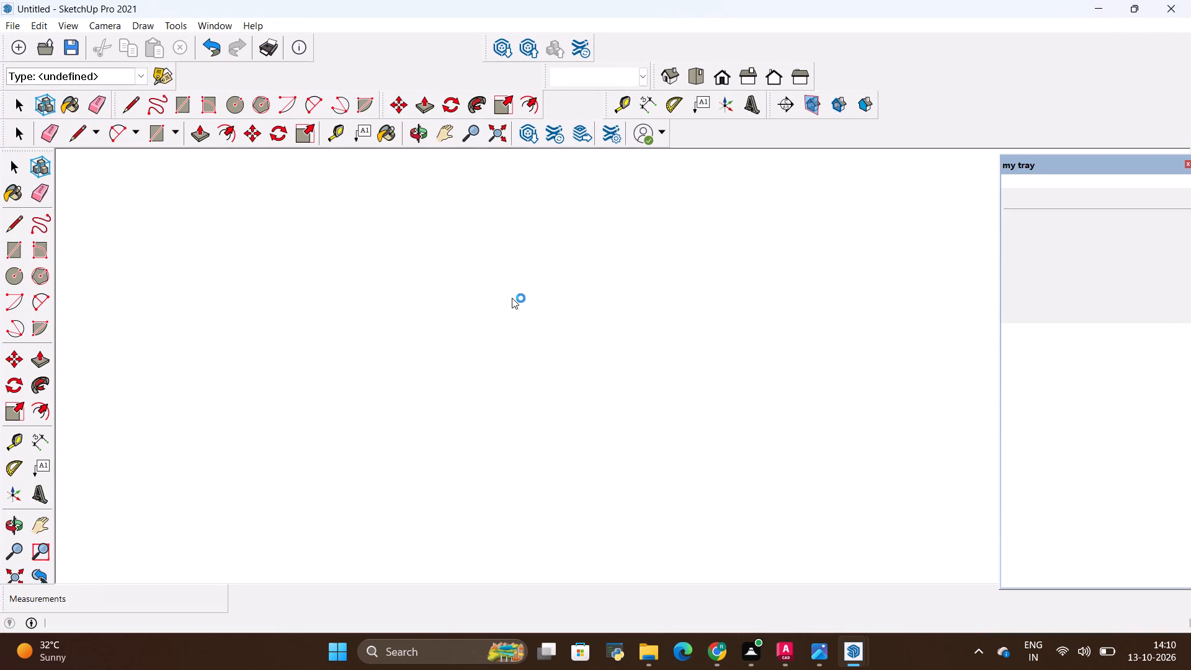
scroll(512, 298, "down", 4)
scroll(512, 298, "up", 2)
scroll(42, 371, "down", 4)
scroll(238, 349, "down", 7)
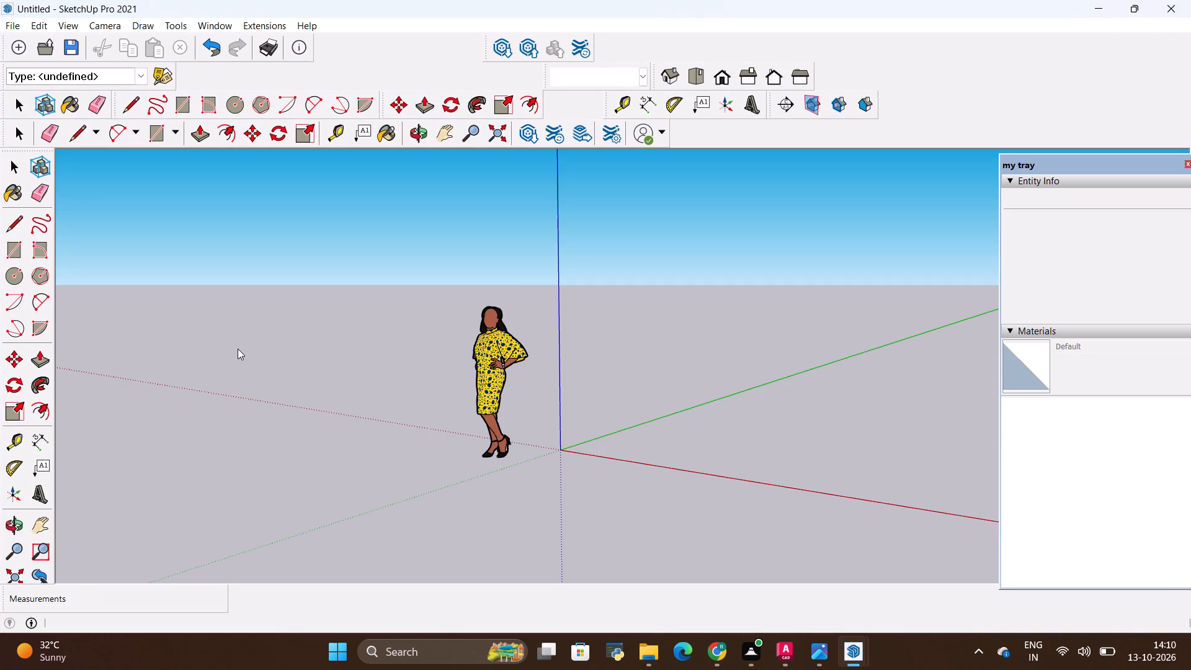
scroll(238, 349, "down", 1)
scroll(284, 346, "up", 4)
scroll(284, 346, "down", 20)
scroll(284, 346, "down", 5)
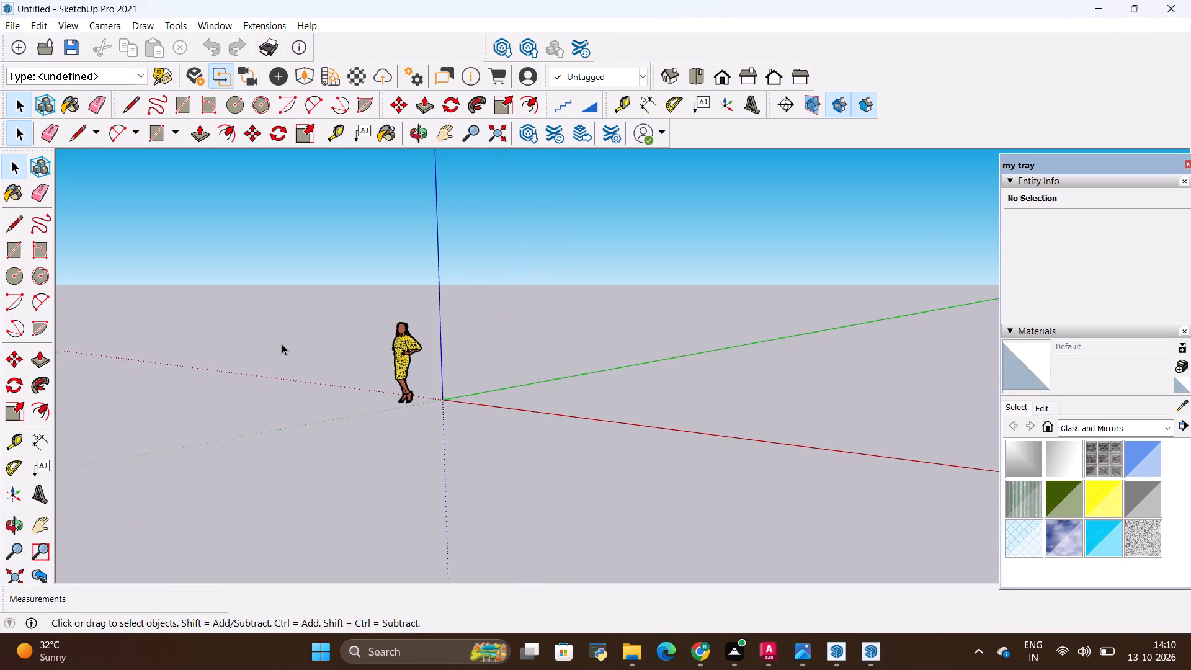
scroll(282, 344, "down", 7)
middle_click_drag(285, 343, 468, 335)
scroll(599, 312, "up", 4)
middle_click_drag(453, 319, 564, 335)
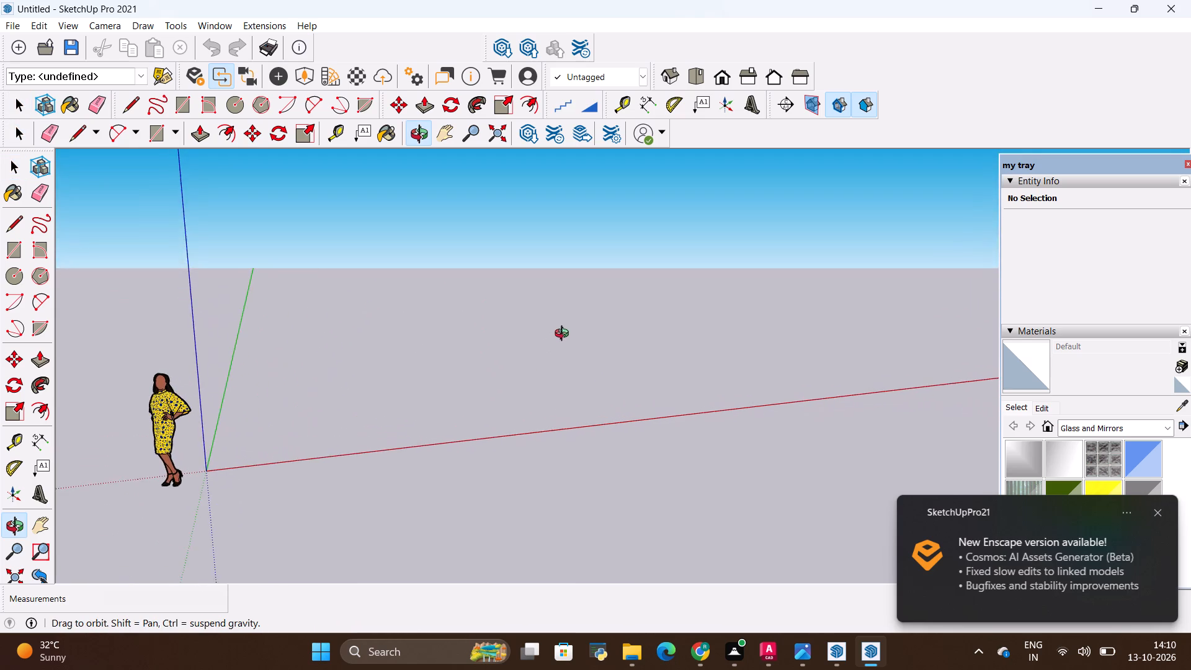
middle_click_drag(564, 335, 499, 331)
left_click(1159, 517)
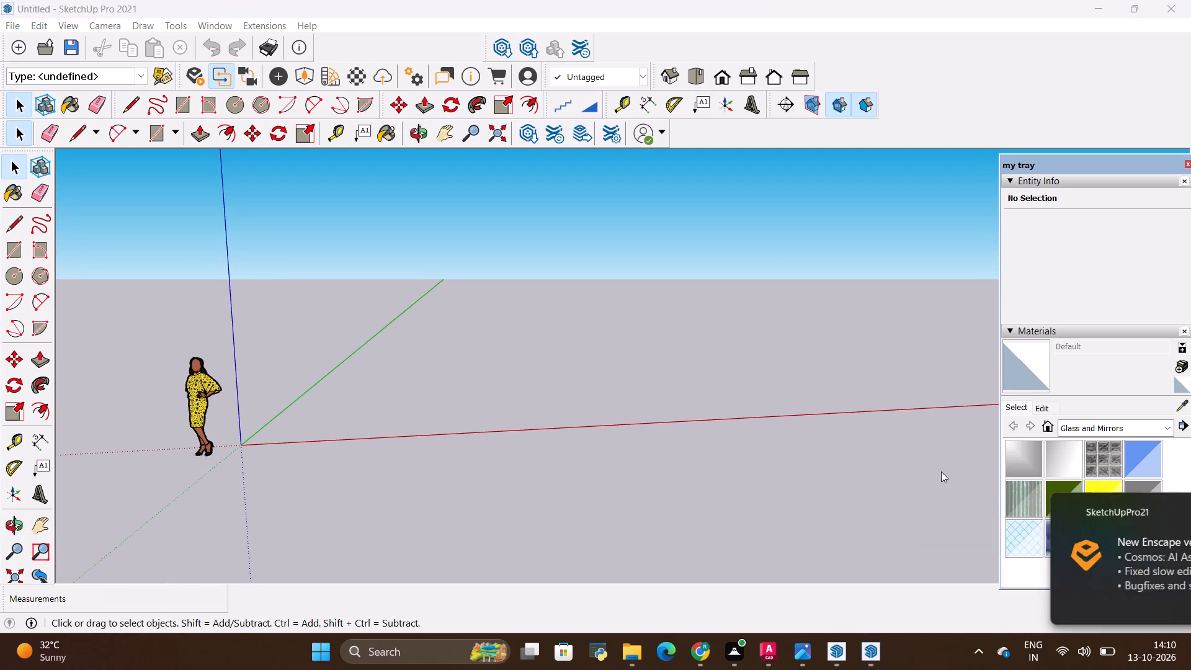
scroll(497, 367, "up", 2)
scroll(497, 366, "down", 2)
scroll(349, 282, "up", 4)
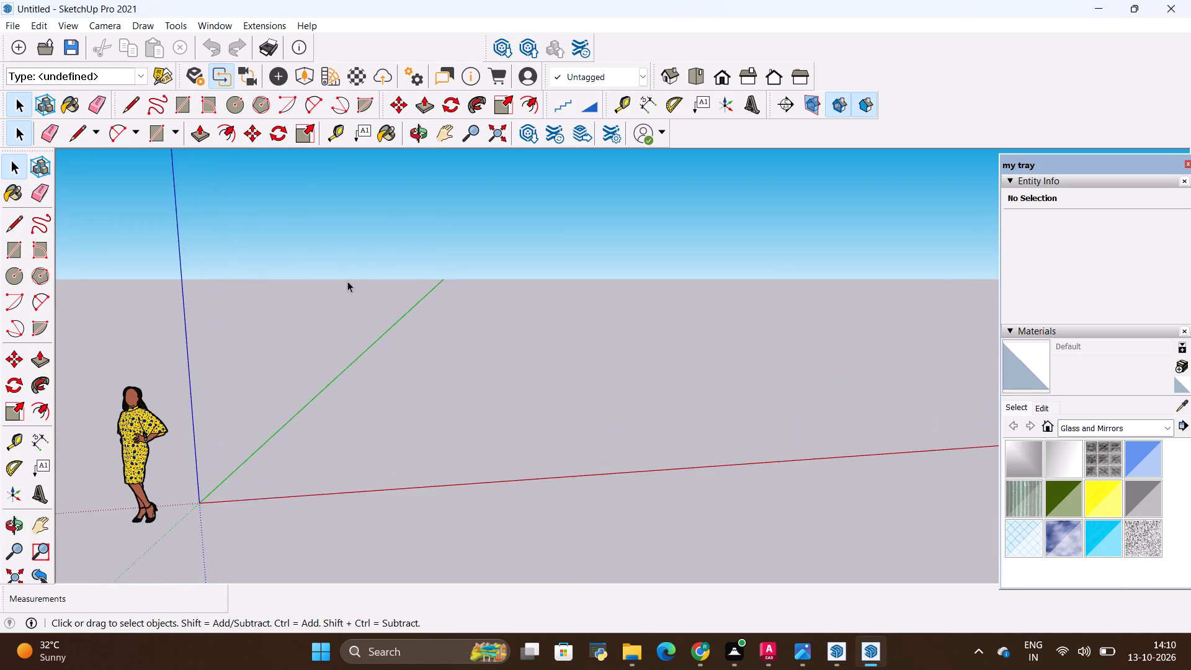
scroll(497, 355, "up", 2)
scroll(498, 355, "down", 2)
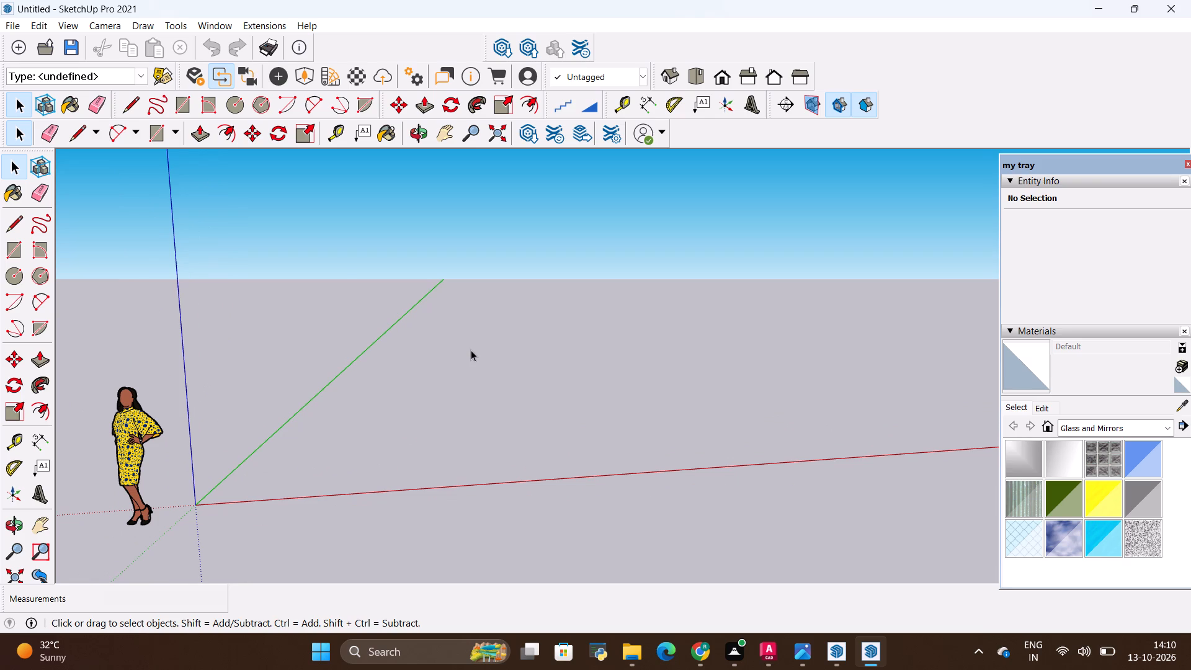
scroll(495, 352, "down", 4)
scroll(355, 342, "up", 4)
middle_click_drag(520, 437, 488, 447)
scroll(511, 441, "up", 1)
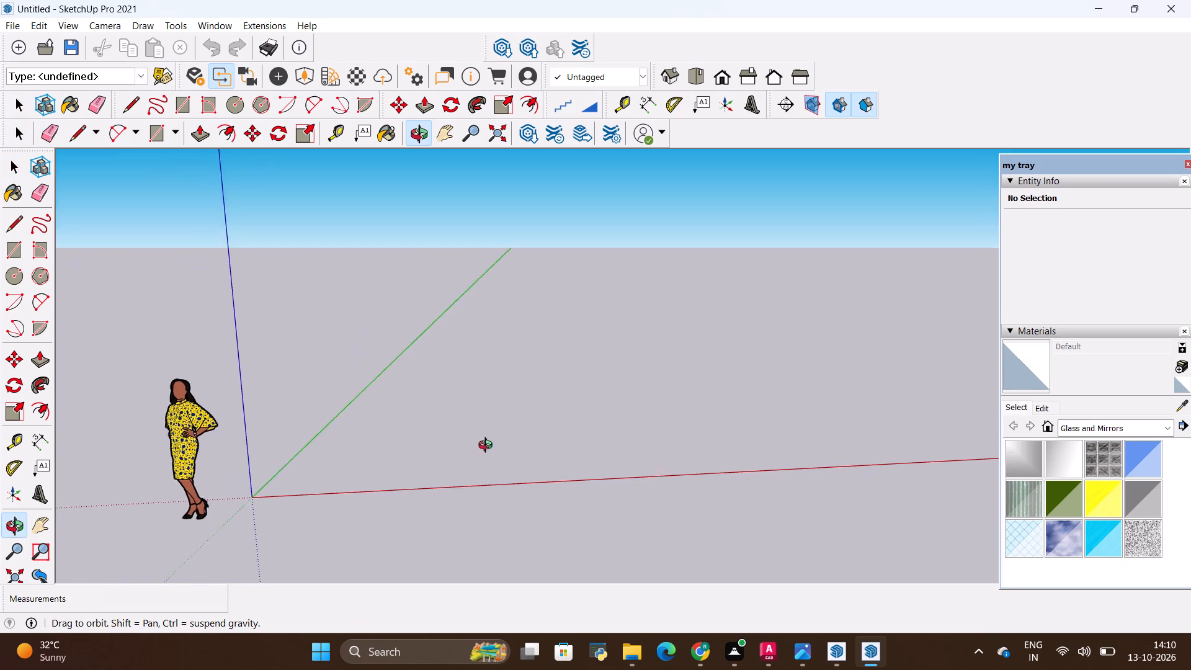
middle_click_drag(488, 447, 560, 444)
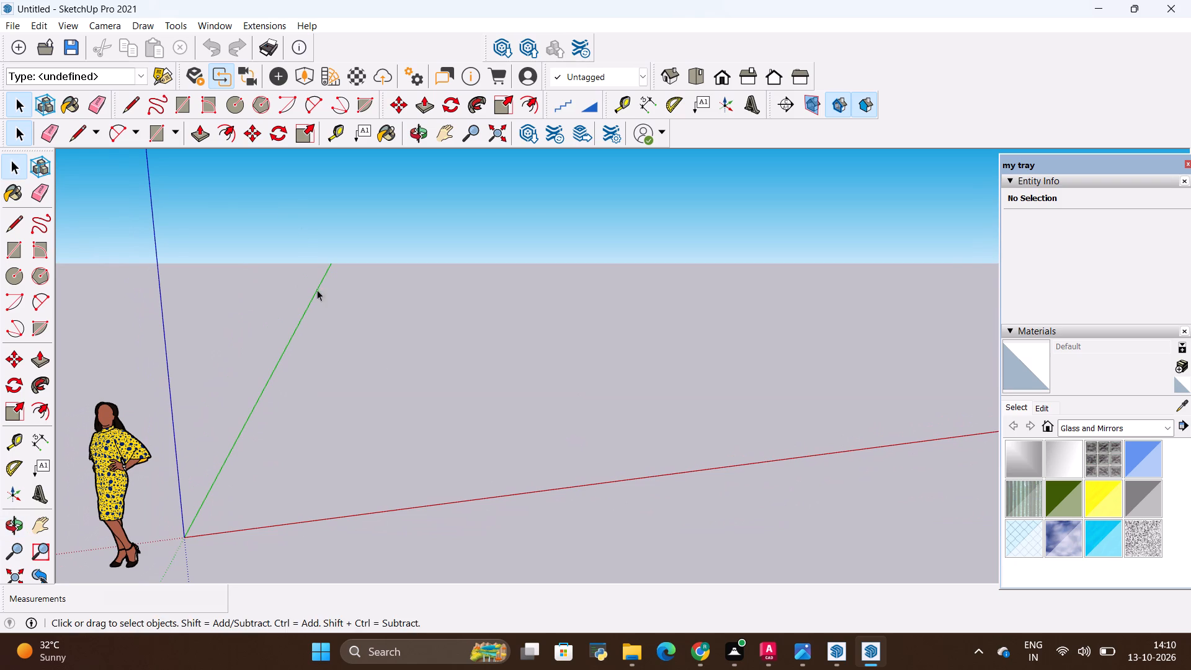
Import the "2d floor plan 13" drawing from the Downloads folder and dismiss the import results.
left_click(12, 18)
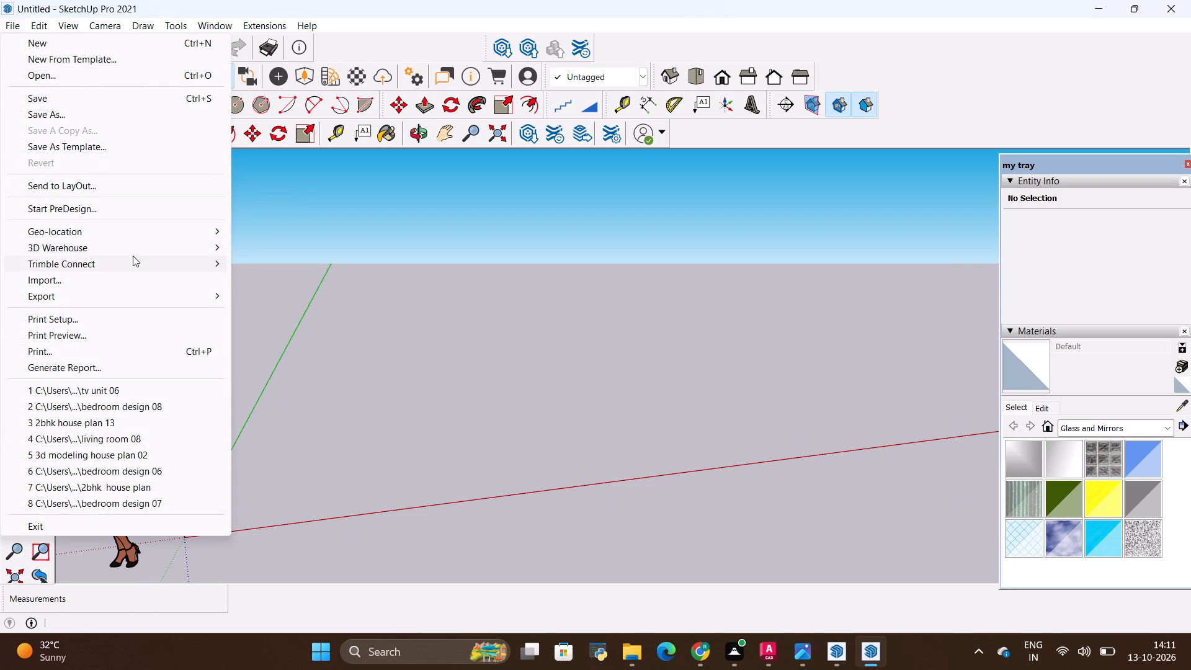
left_click(68, 284)
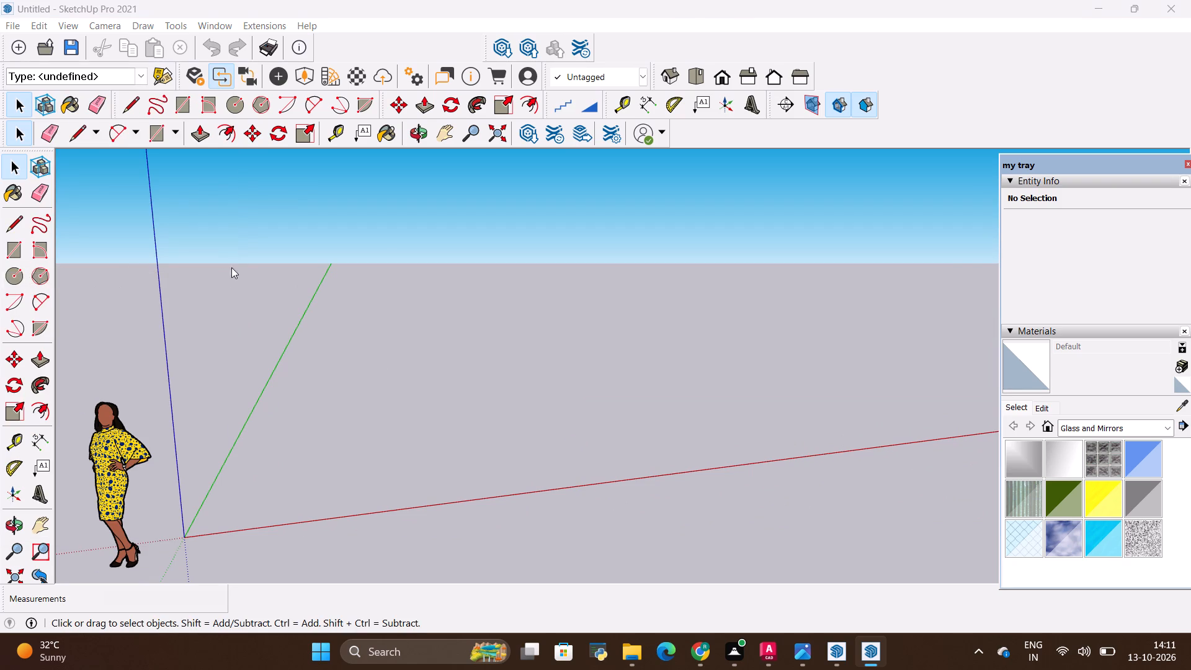
left_click(69, 215)
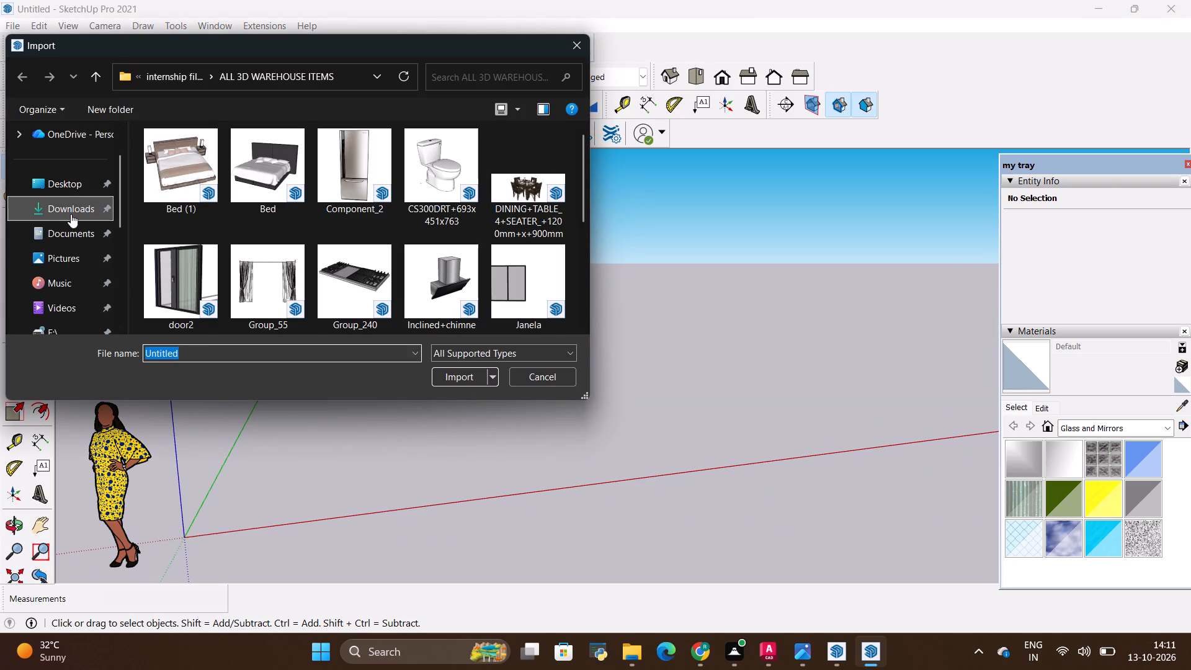
left_click(158, 196)
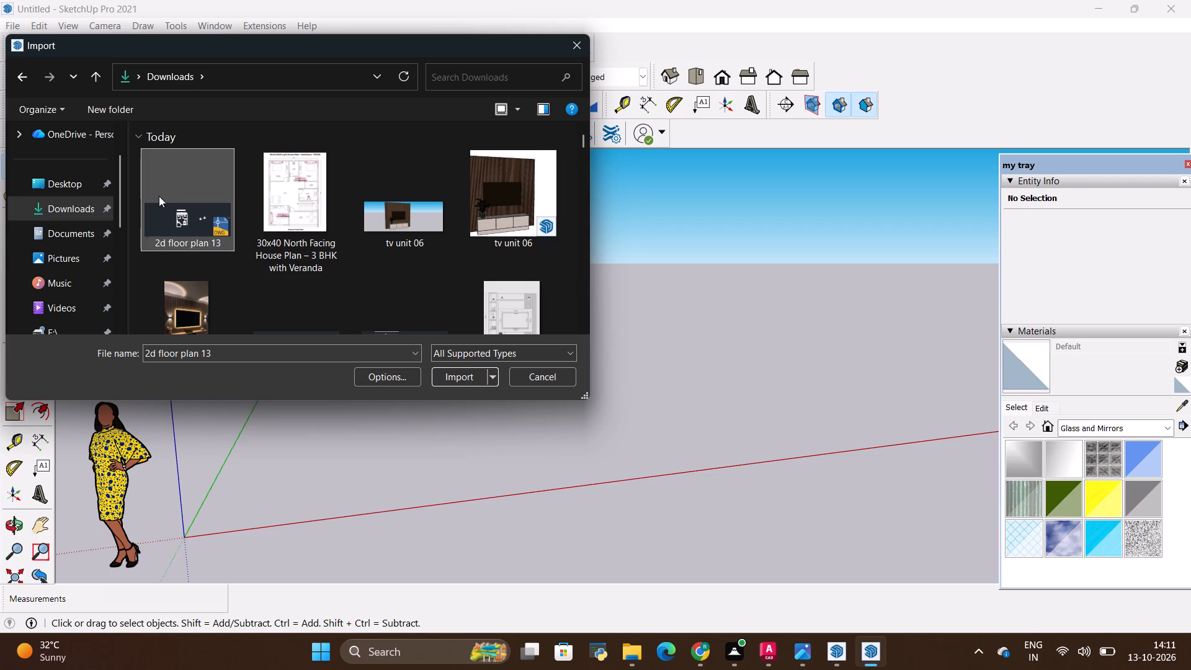
left_click(456, 371)
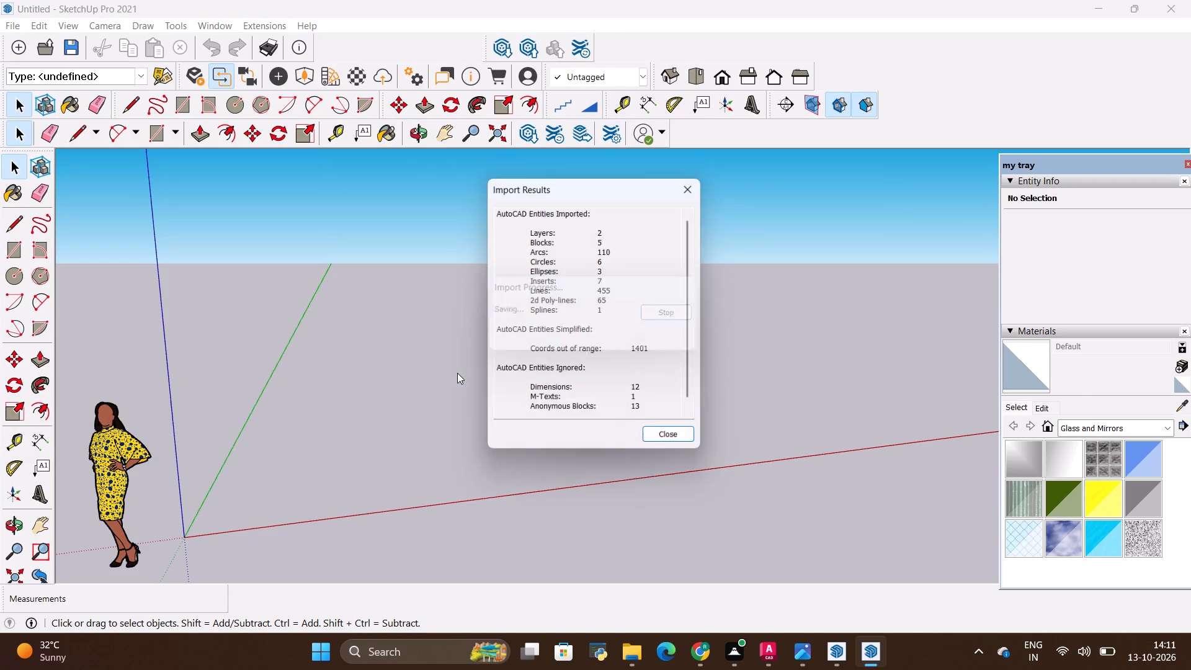
left_click(666, 444)
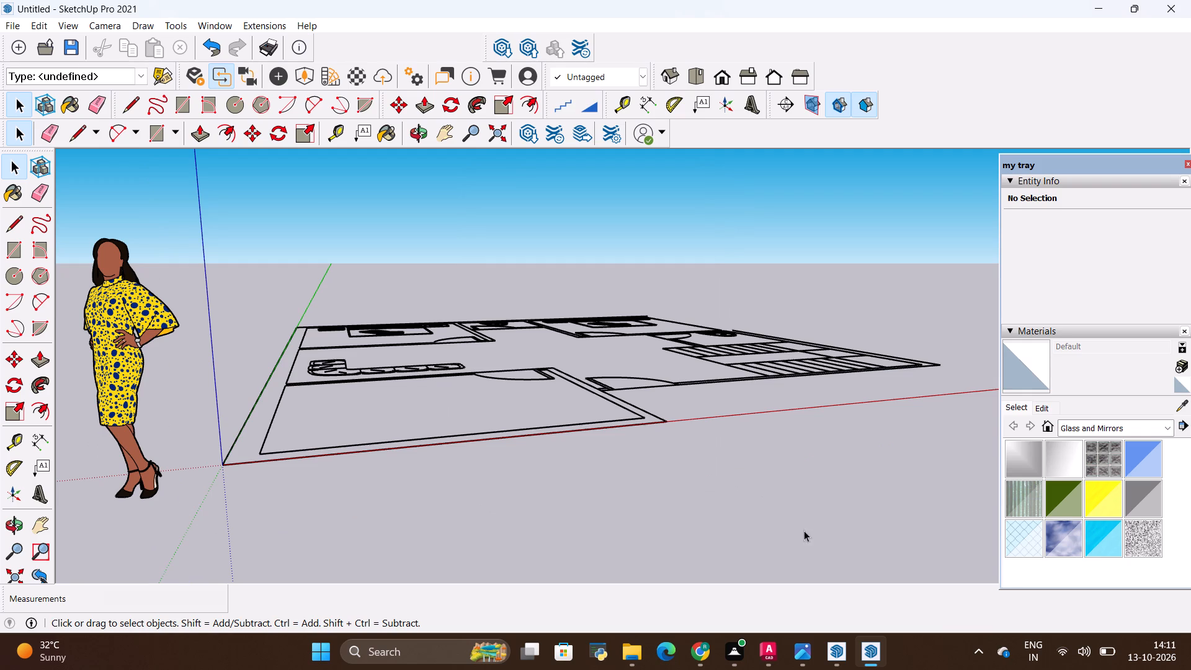
Examine the imported floor plan from above, including its outer walls and the corner of the bedroom on the green axis.
scroll(785, 501, "down", 3)
scroll(670, 410, "up", 1)
middle_click_drag(782, 354, 729, 526)
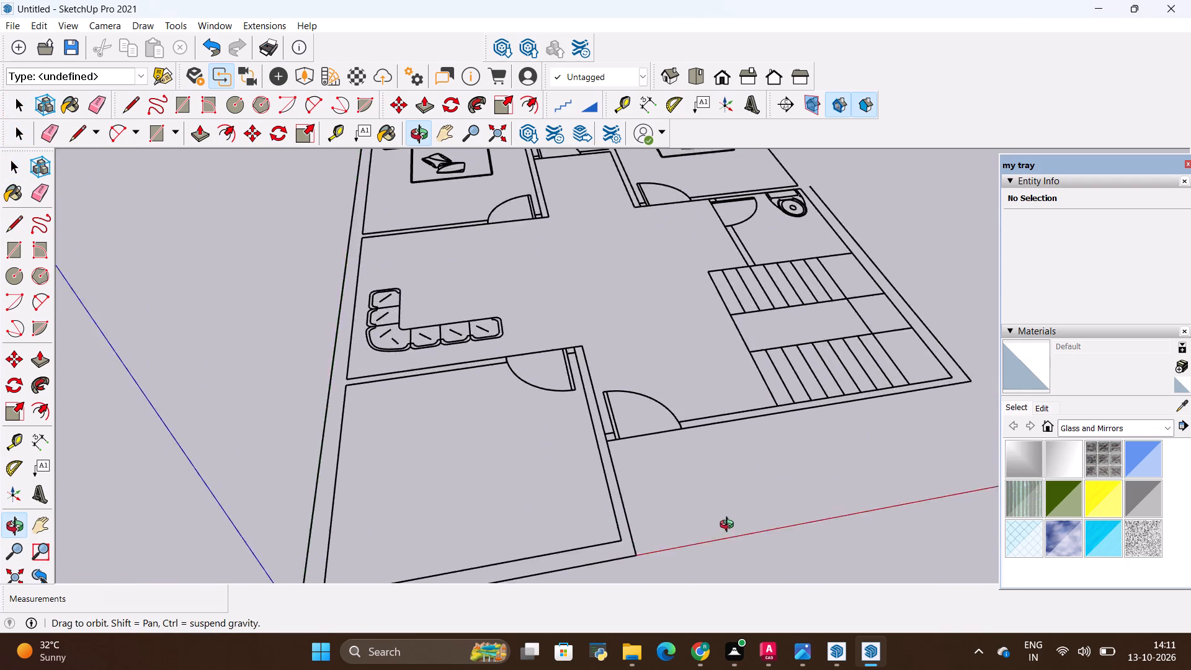
middle_click_drag(729, 526, 678, 508)
scroll(638, 456, "down", 8)
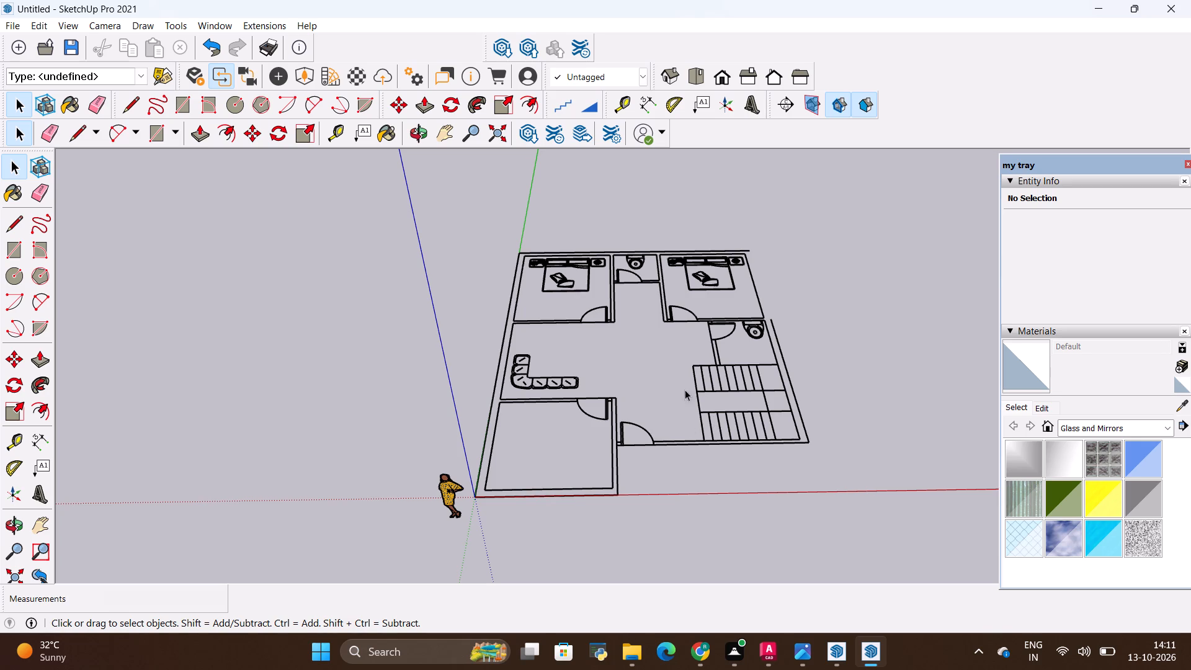
scroll(520, 259, "up", 4)
scroll(518, 207, "up", 7)
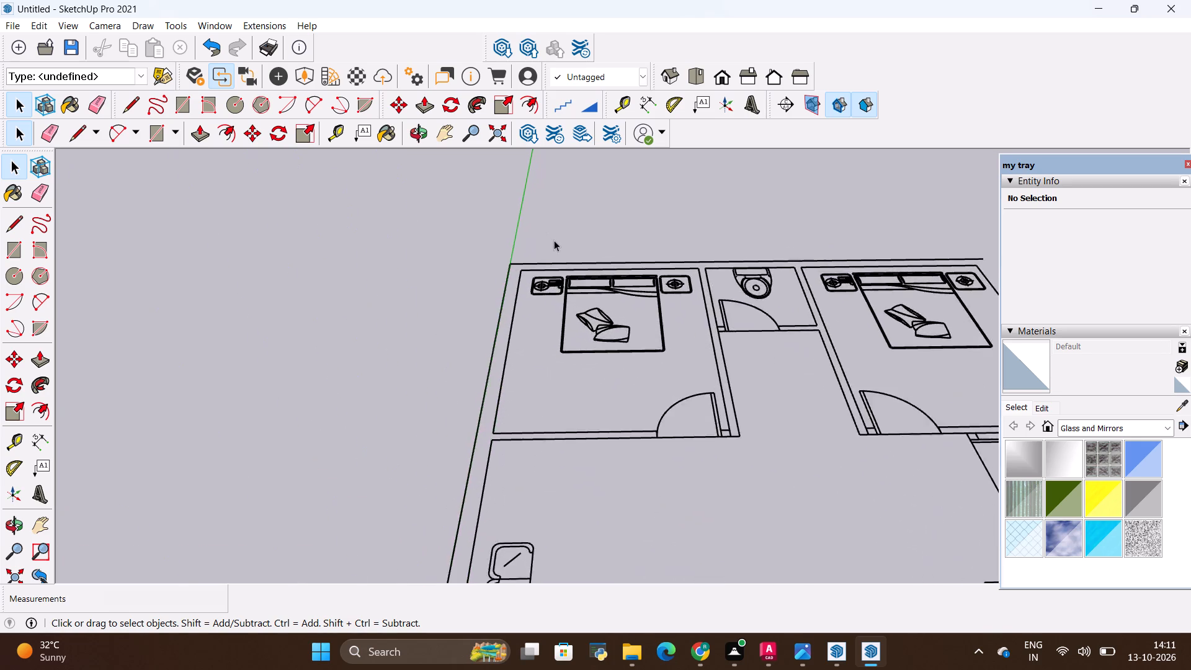
scroll(554, 240, "up", 4)
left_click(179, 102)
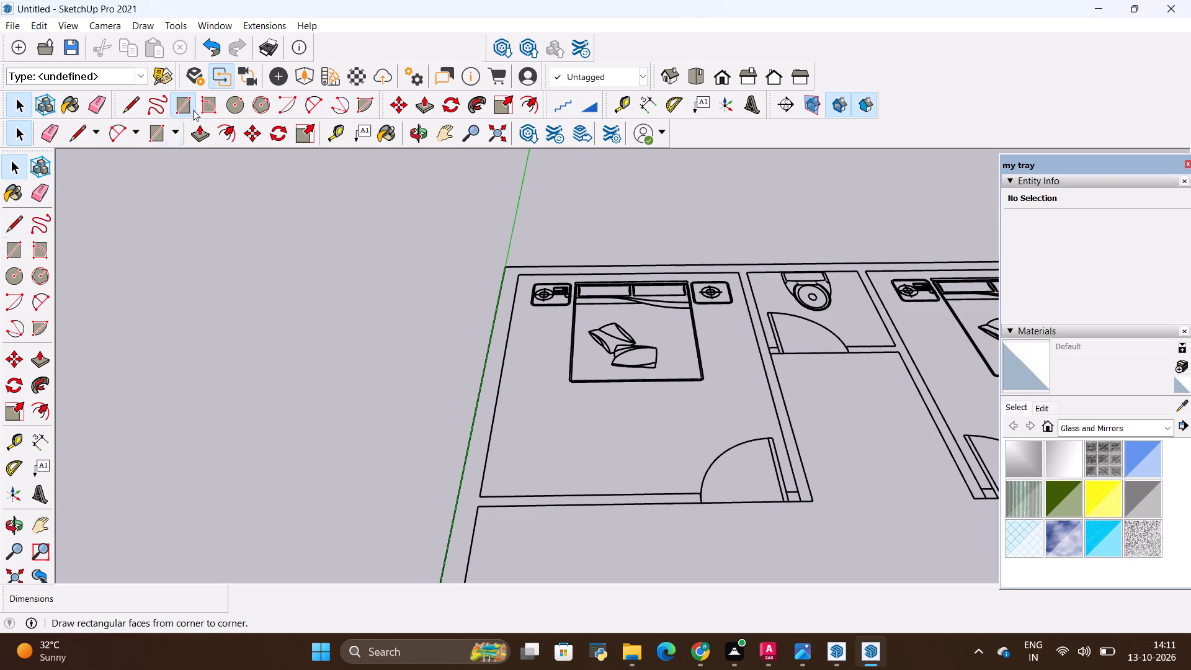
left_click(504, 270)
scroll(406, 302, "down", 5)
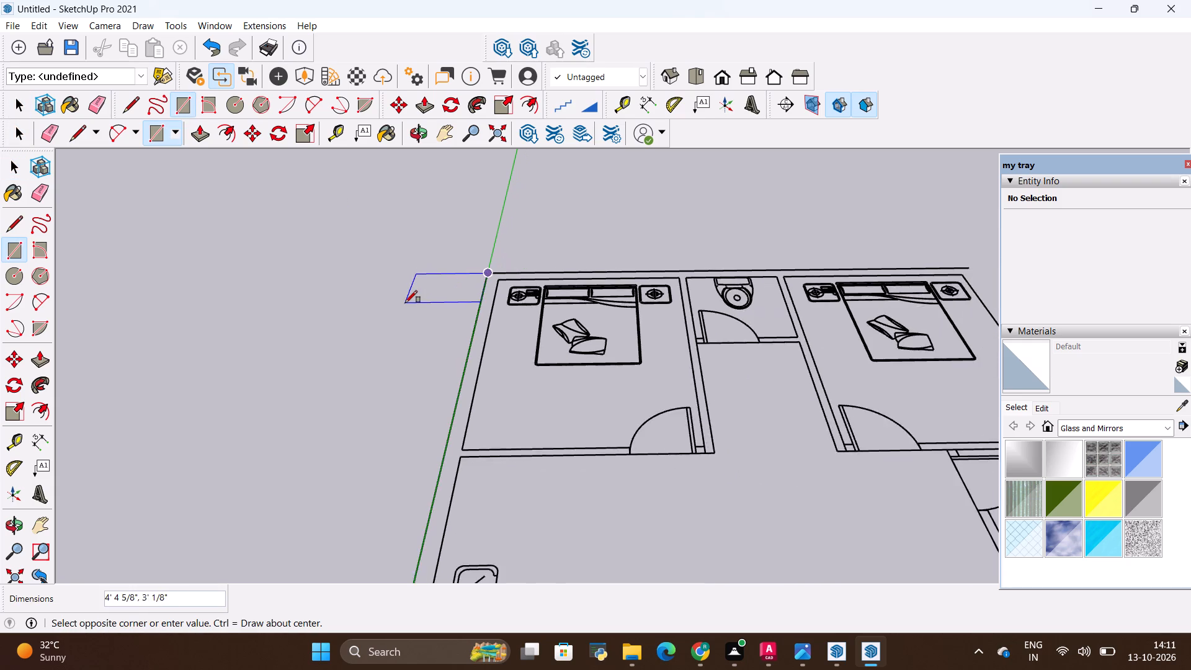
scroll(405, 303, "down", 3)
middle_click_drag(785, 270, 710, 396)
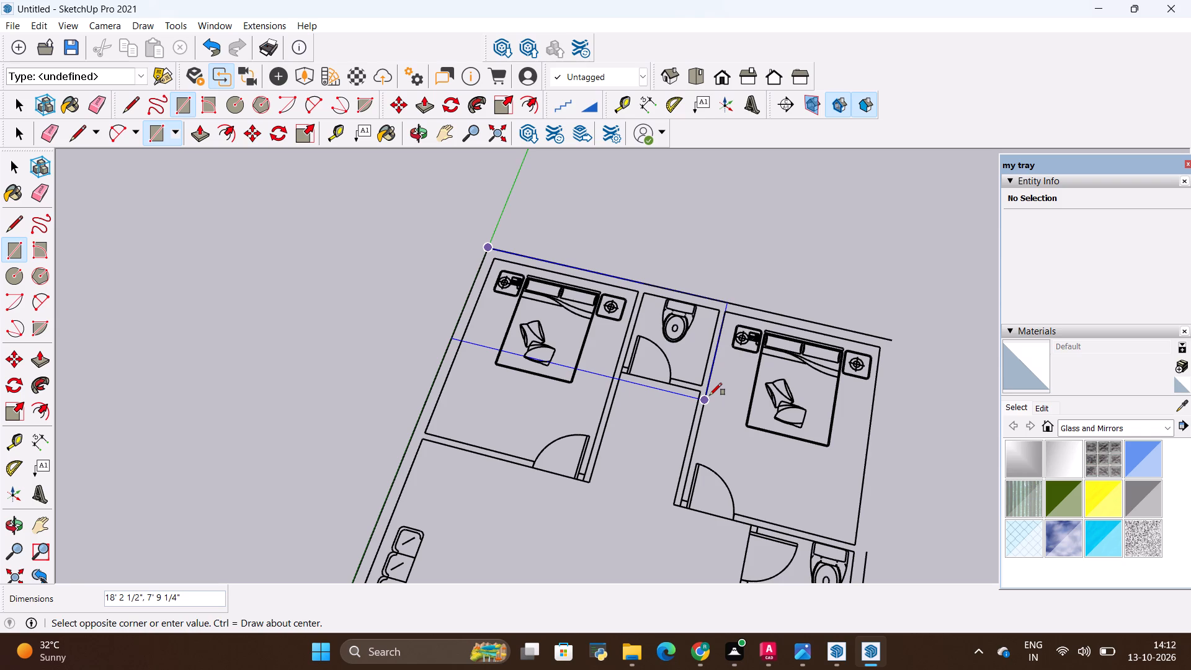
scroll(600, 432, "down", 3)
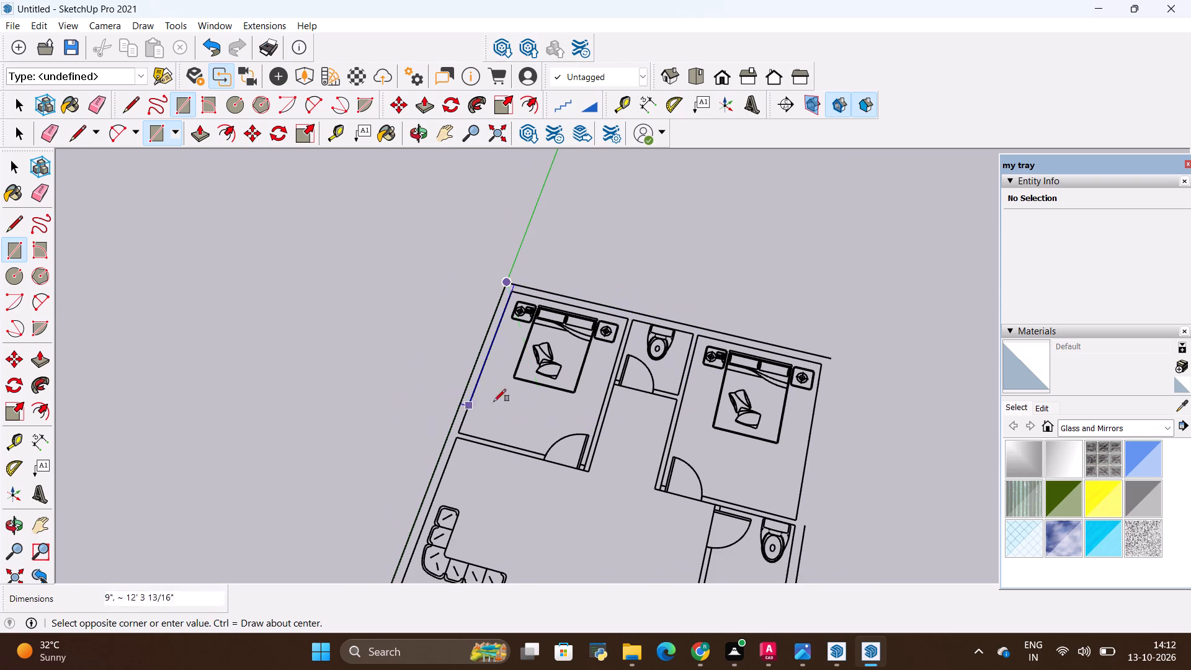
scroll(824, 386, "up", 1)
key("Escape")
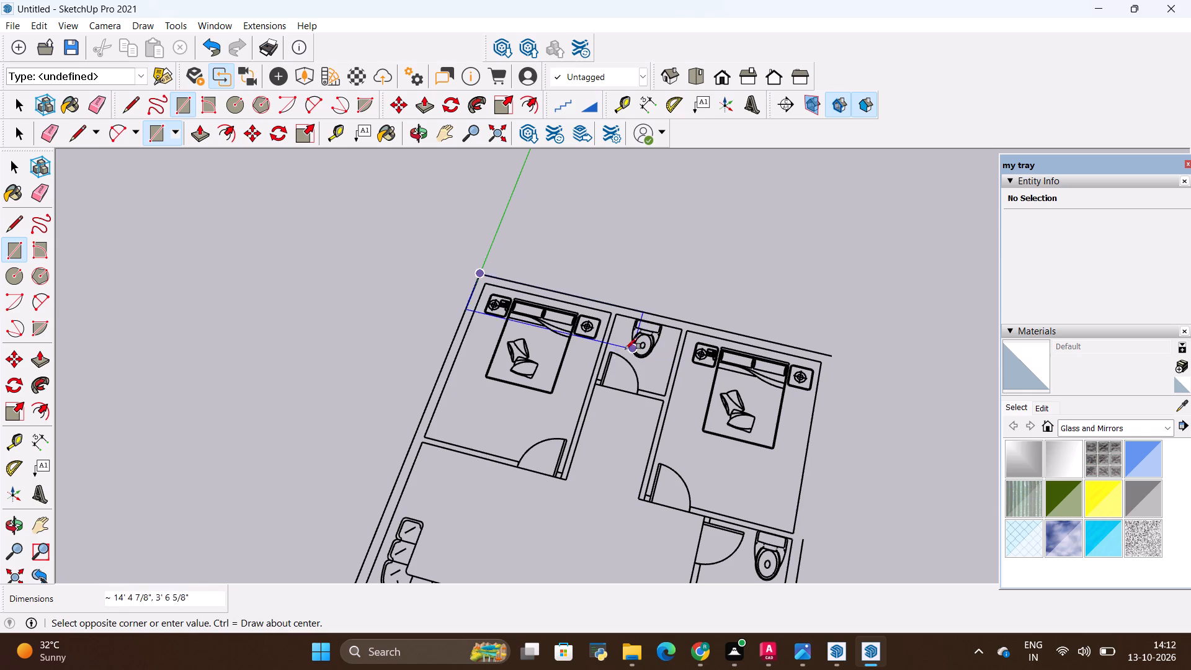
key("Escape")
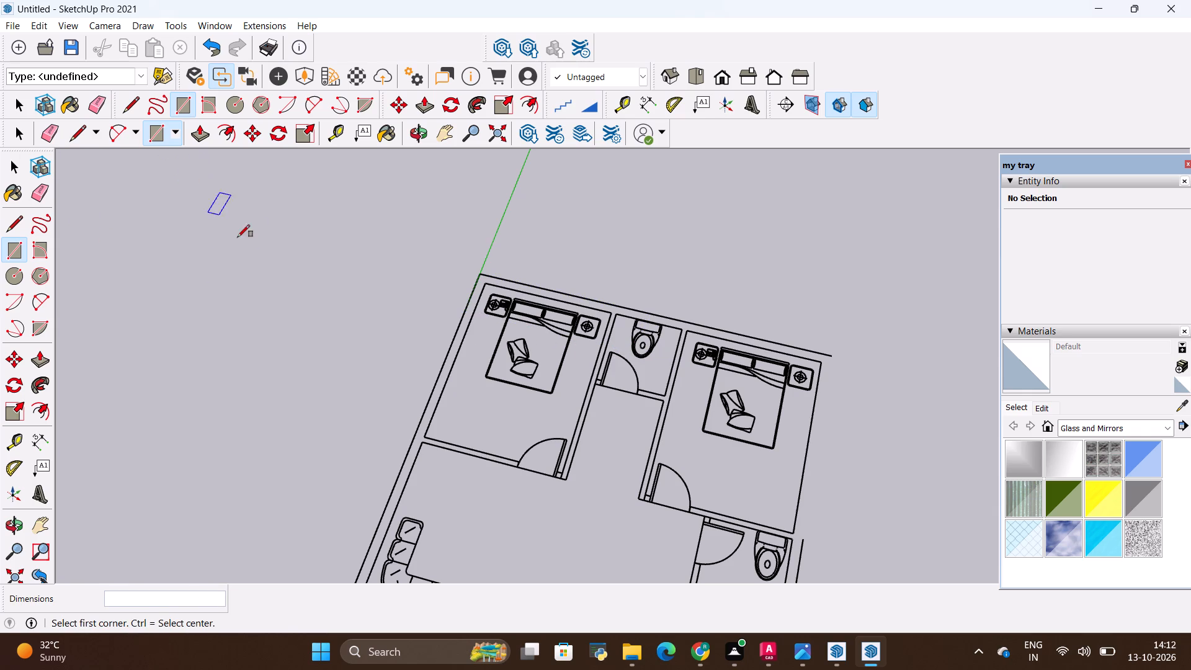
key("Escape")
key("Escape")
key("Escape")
Draw a 15' line closing the outer wall gap beside the second bedroom, from the bathroom wall end to the plan's outer corner.
key("l")
scroll(341, 276, "down", 8)
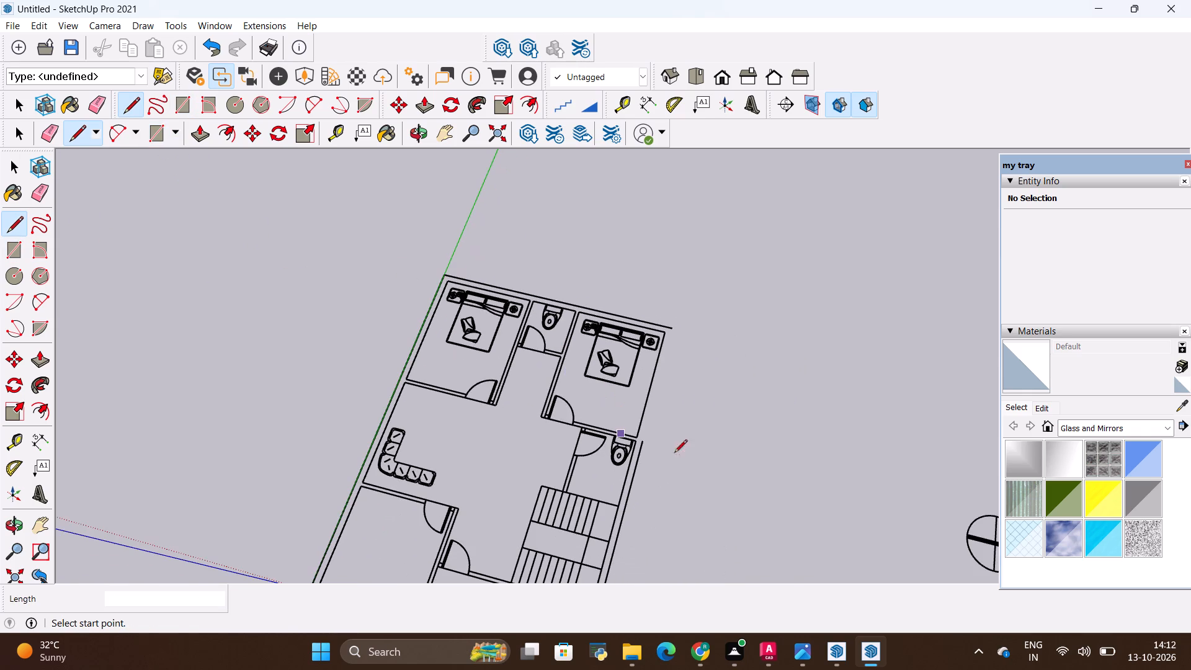
left_click(644, 440)
scroll(676, 334, "up", 8)
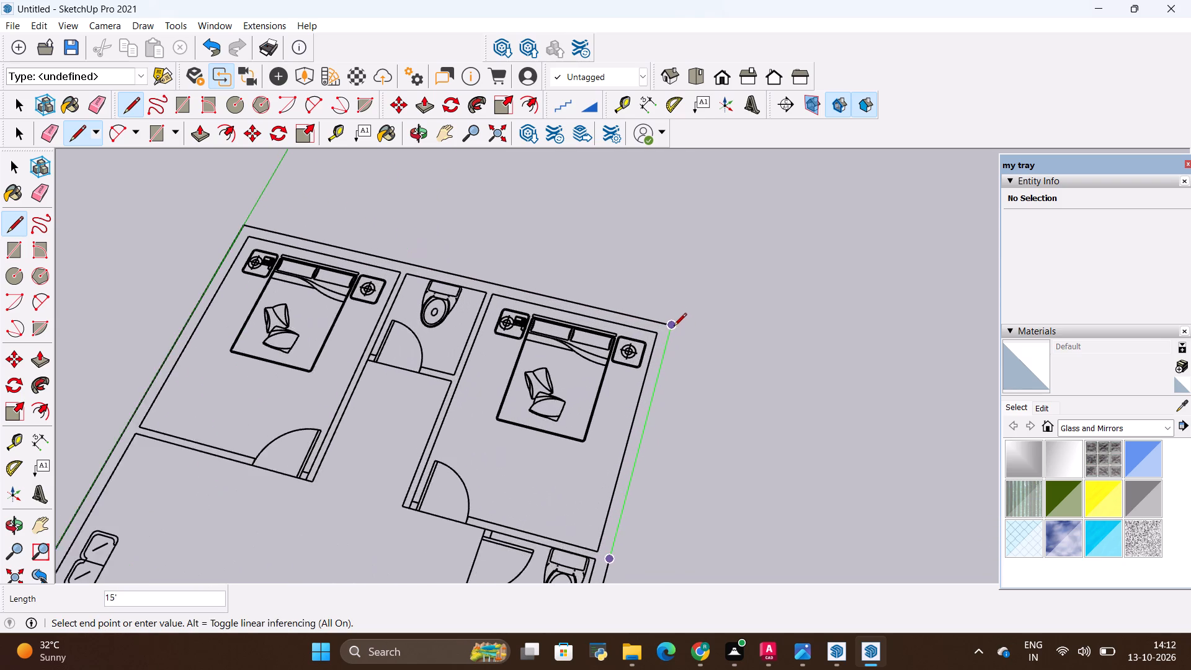
scroll(679, 316, "up", 1)
left_click(672, 329)
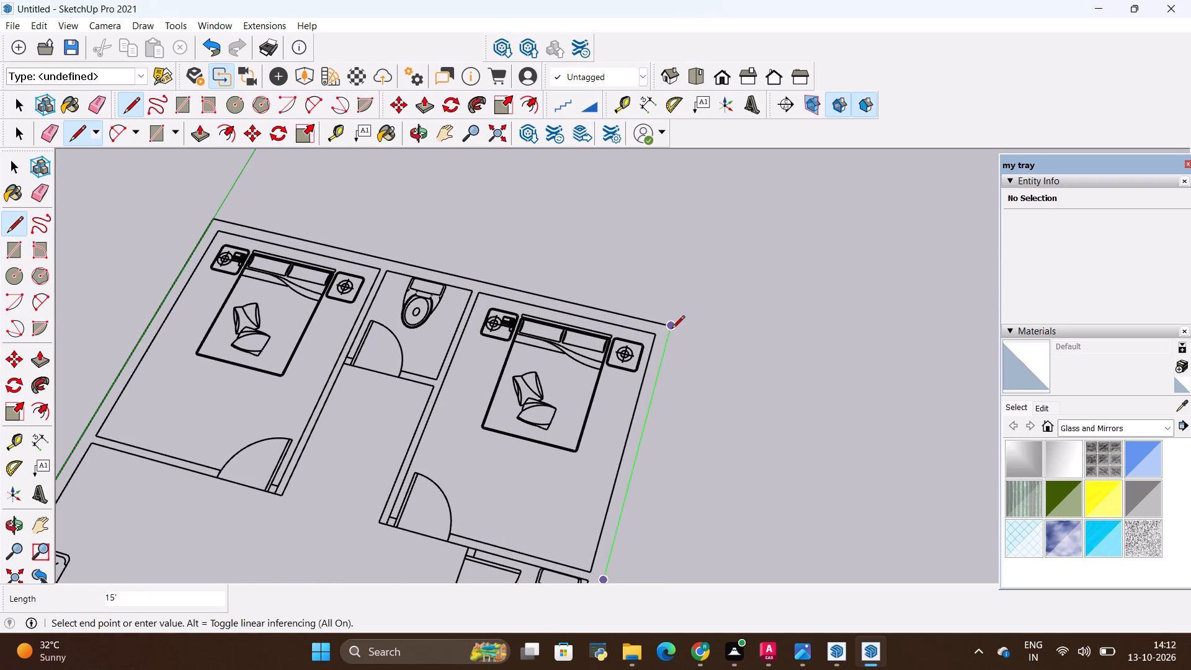
key("Escape")
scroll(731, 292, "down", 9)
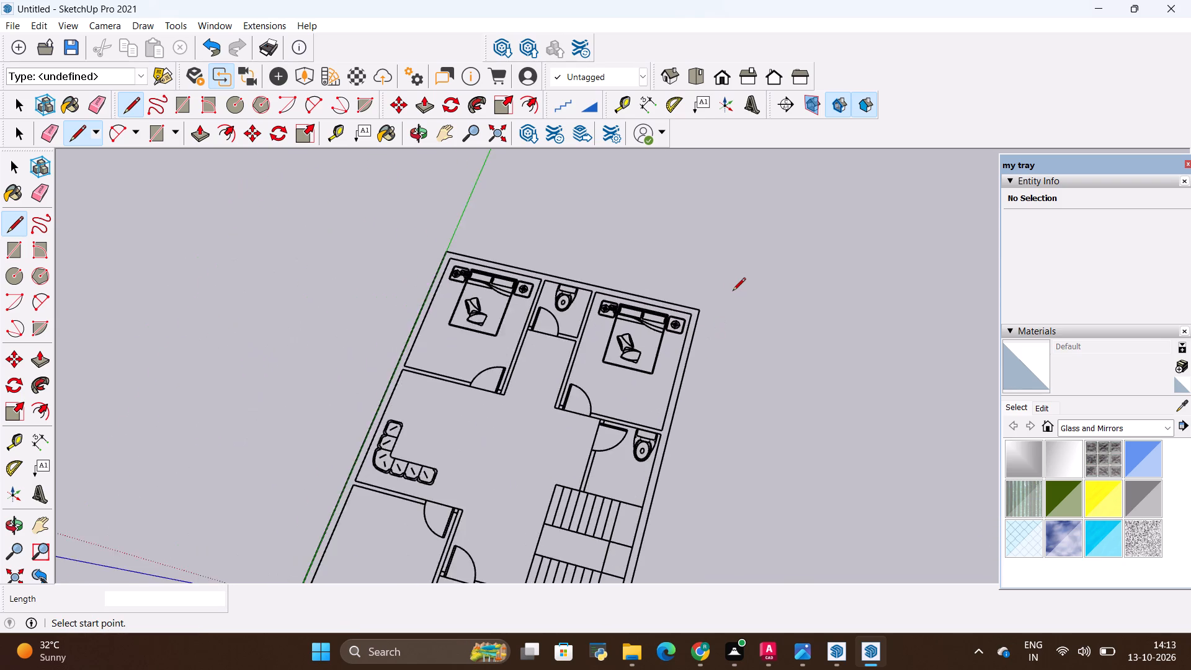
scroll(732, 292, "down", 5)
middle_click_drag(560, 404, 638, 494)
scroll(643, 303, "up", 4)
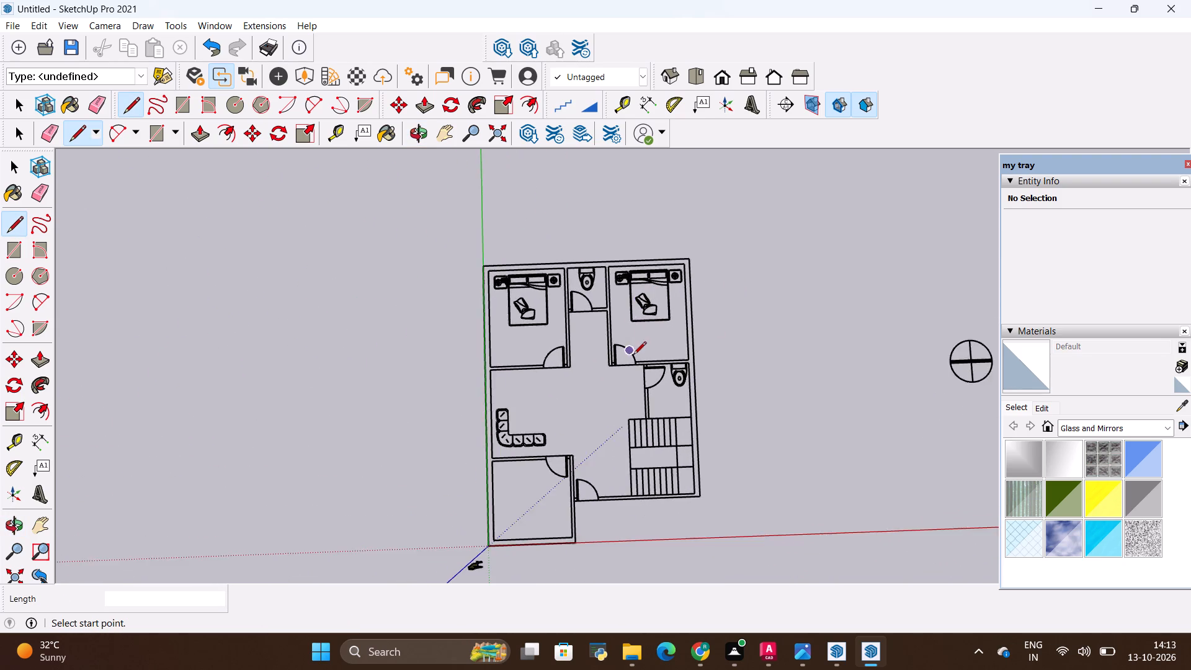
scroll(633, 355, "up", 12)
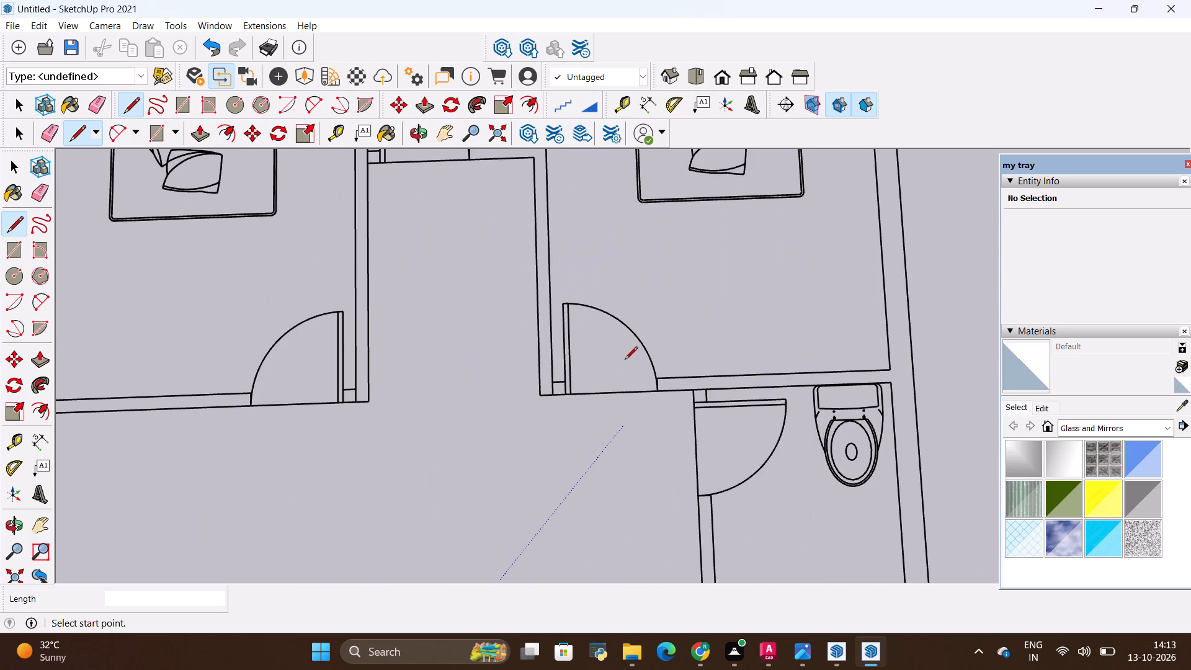
Draw a 29' 3" by 9" rectangle over the outer wall behind the two bedrooms and the bathroom between them.
scroll(625, 360, "down", 12)
key("r")
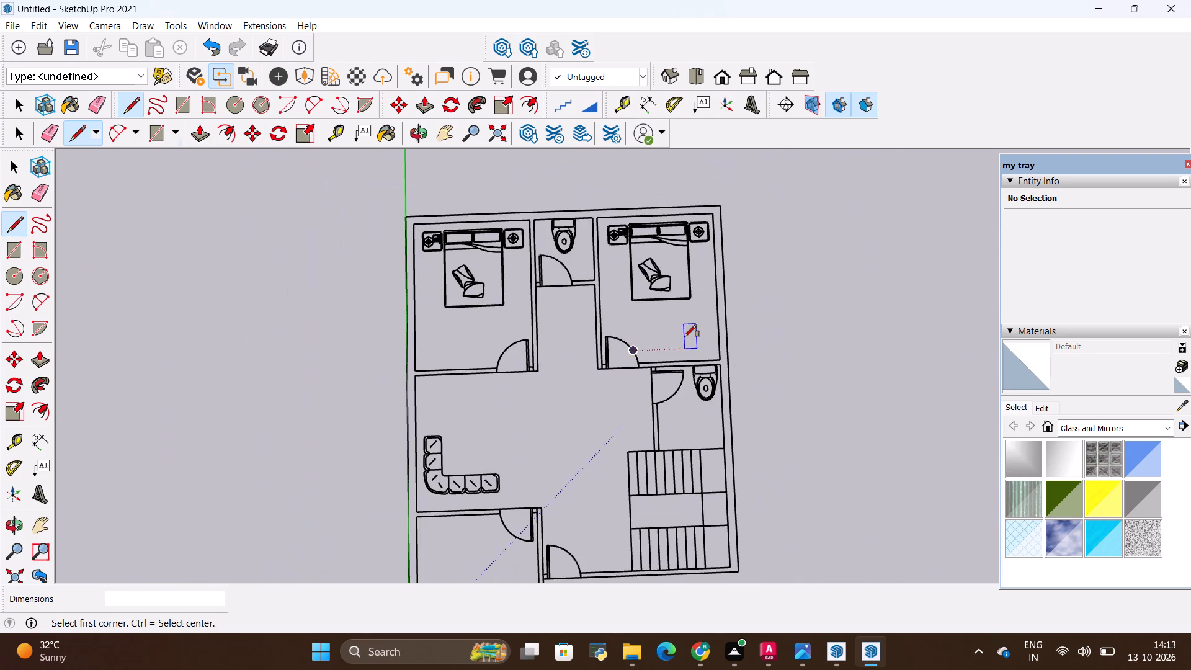
left_click(409, 212)
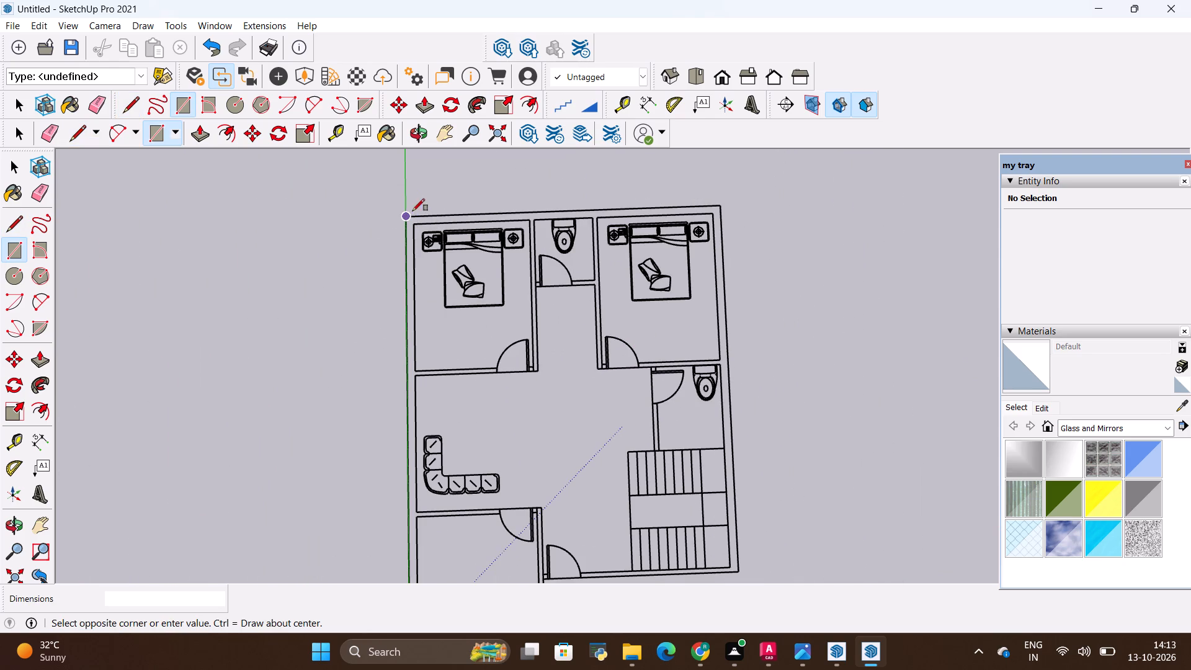
scroll(713, 216, "up", 2)
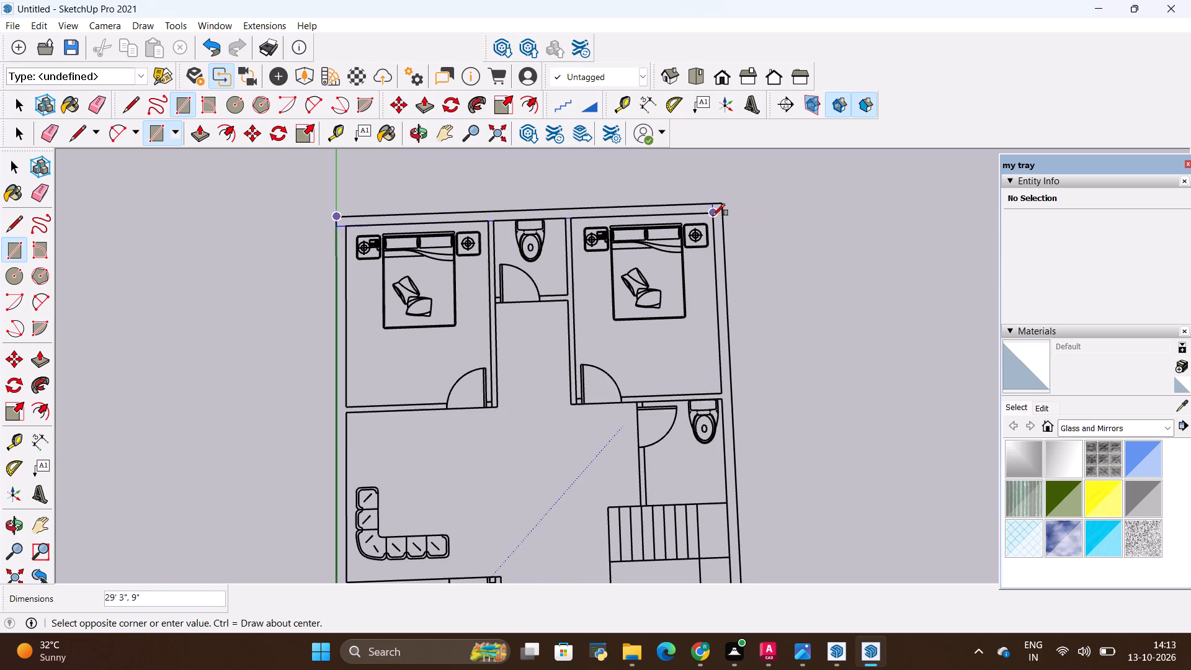
scroll(713, 216, "up", 6)
left_click(713, 210)
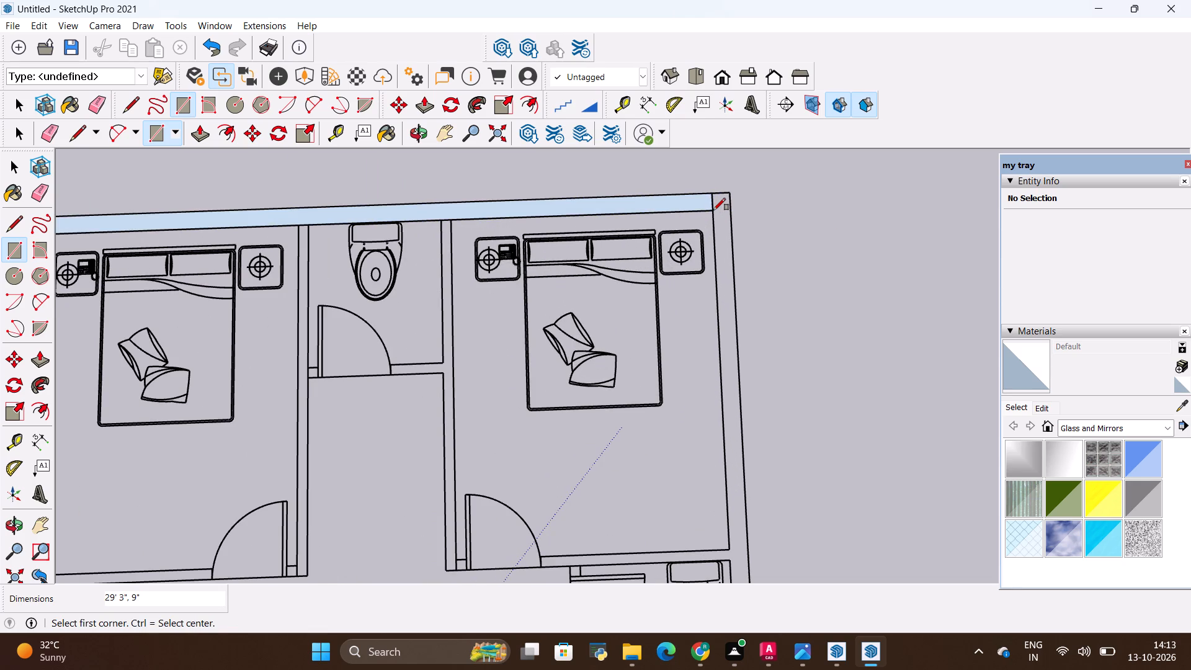
Draw a 9" by 34' 2 1/2" rectangle over the outer side wall running past the second bedroom, its adjoining toilet and the stairs.
left_click(717, 190)
scroll(716, 190, "down", 2)
scroll(716, 190, "up", 1)
scroll(716, 190, "down", 5)
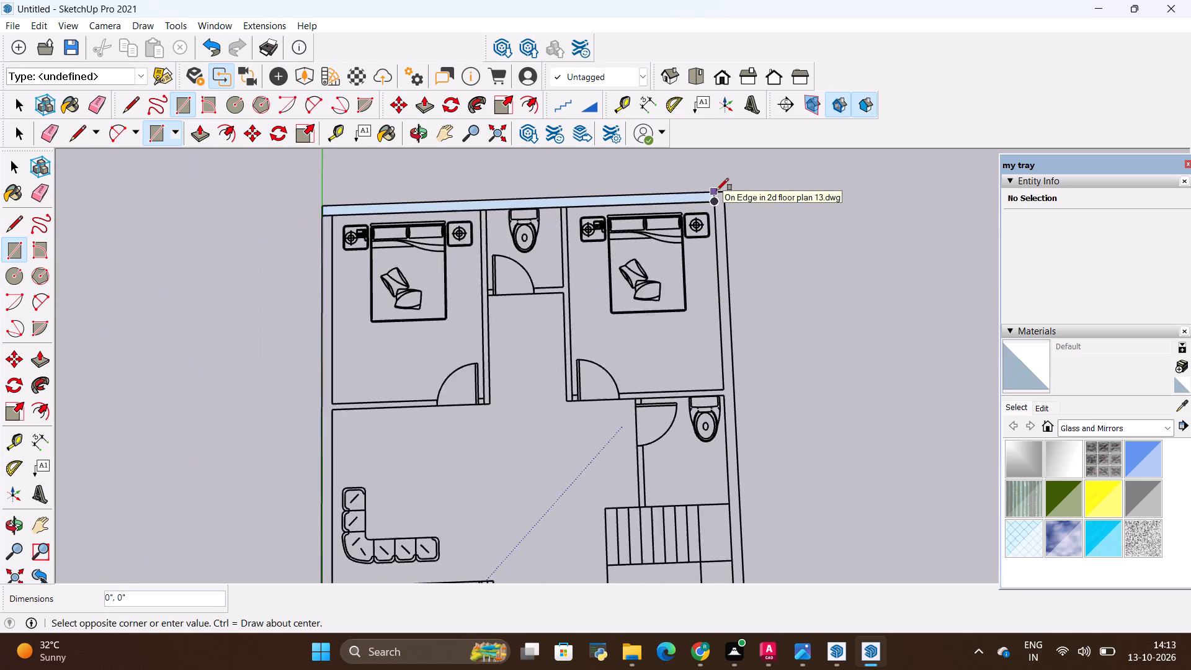
scroll(716, 190, "down", 5)
scroll(733, 512, "up", 5)
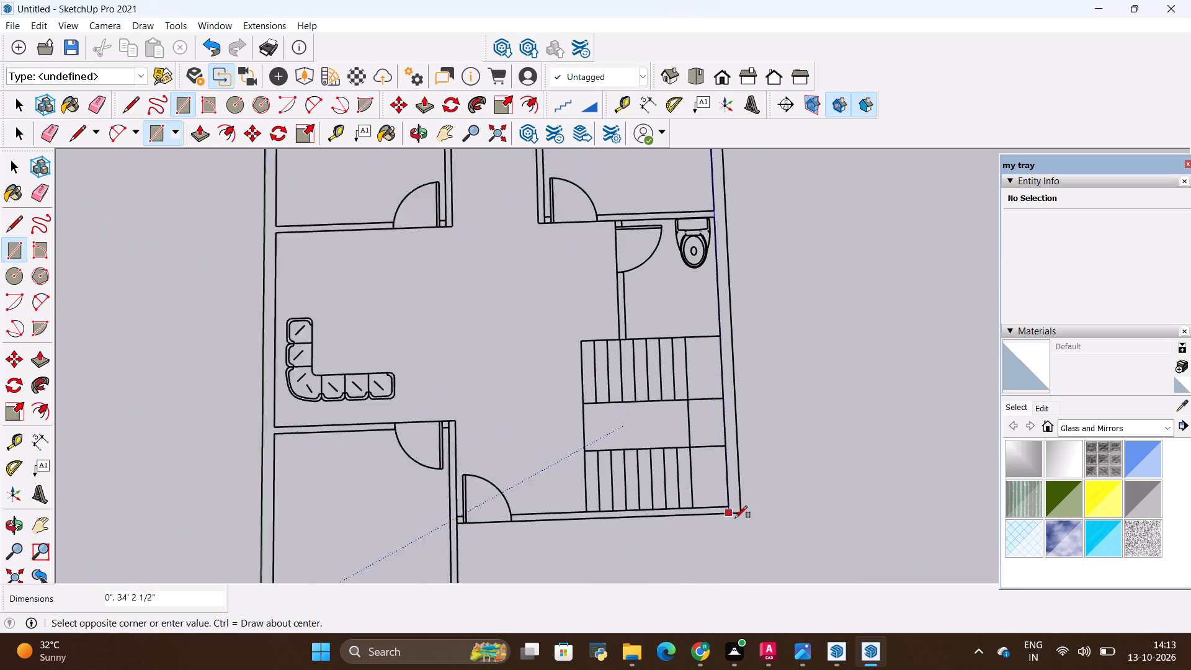
scroll(735, 518, "up", 2)
left_click(743, 512)
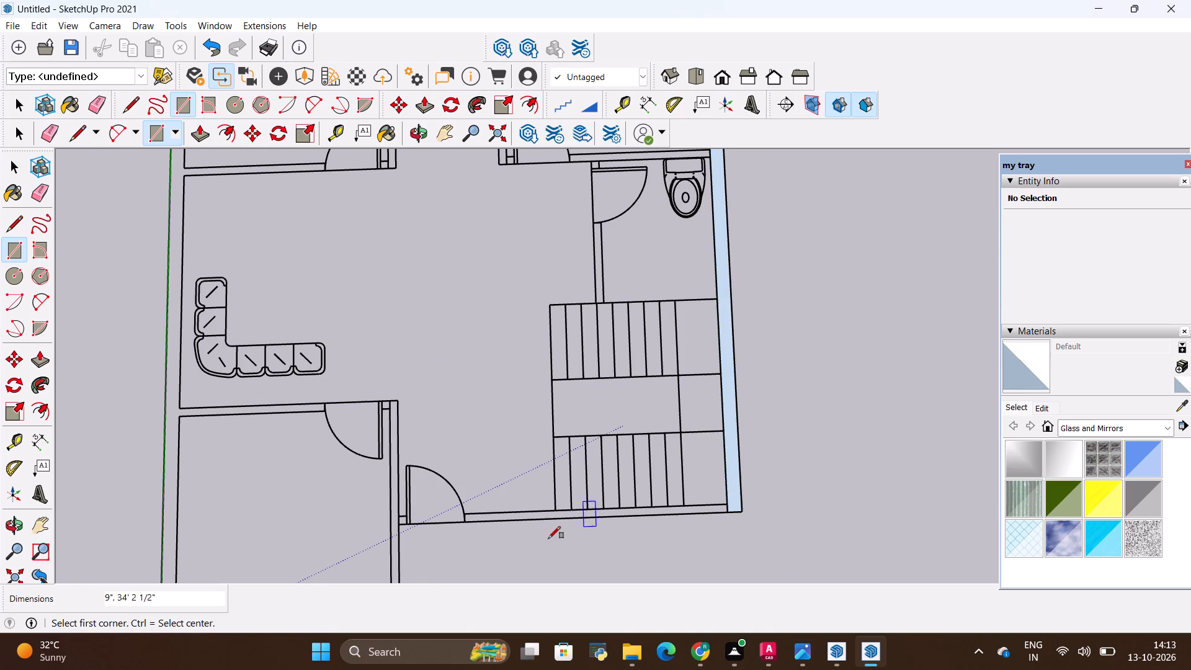
Draw a 13' 7 1/2" by 5" rectangle over the wall beside the stairs, from the entrance door opening to the outer side wall.
scroll(480, 549, "up", 20)
scroll(480, 549, "up", 8)
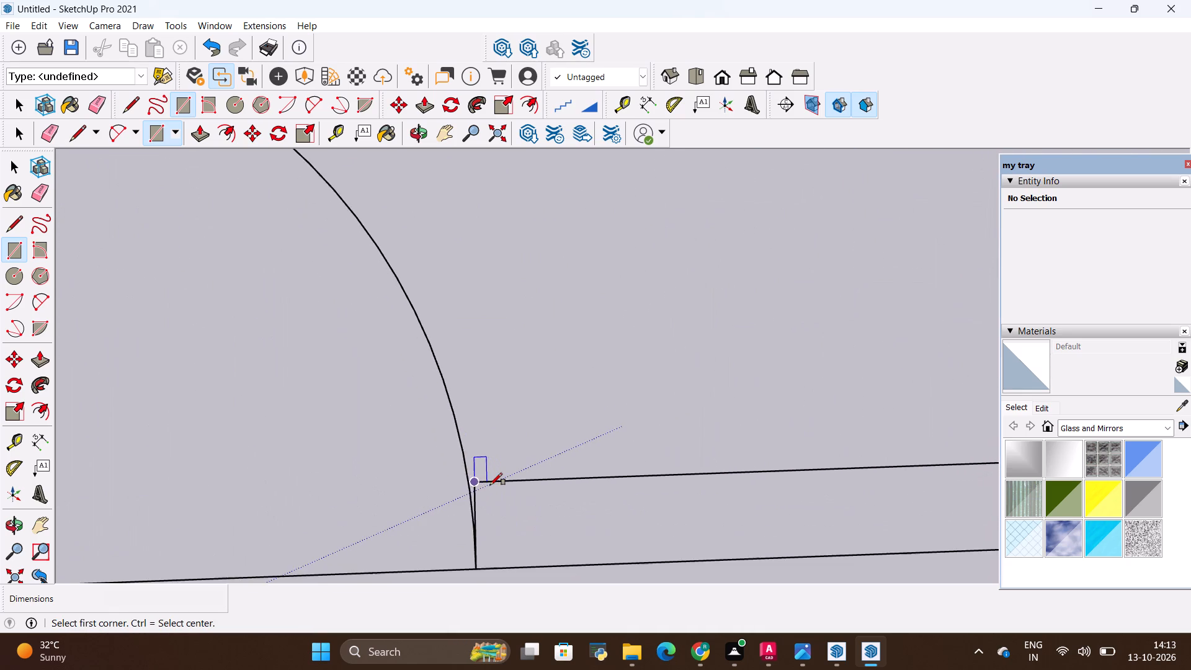
scroll(490, 485, "up", 4)
left_click(468, 483)
scroll(365, 461, "down", 2)
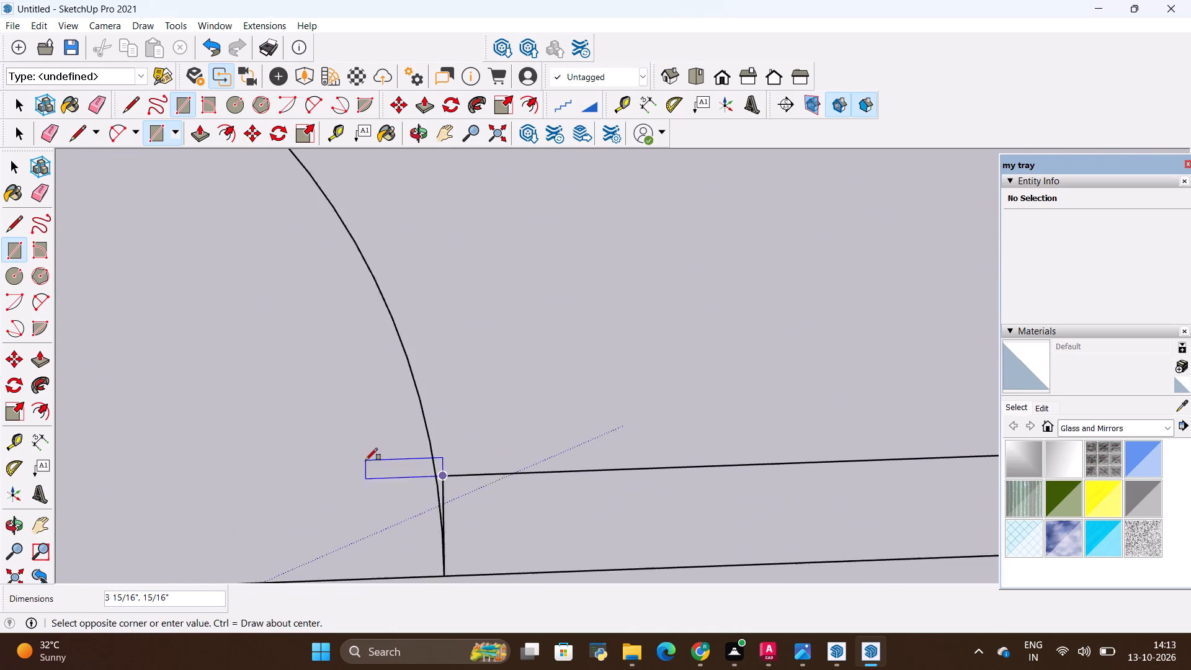
scroll(365, 460, "down", 16)
scroll(508, 455, "down", 5)
scroll(623, 452, "down", 3)
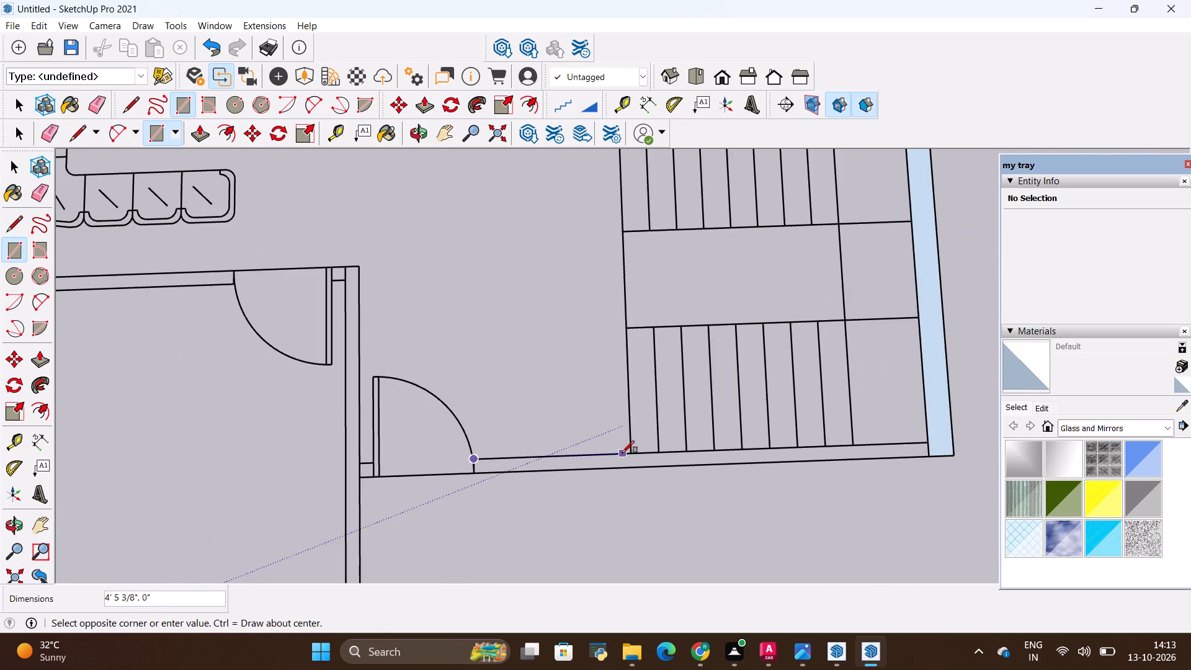
scroll(622, 453, "down", 3)
scroll(855, 472, "up", 2)
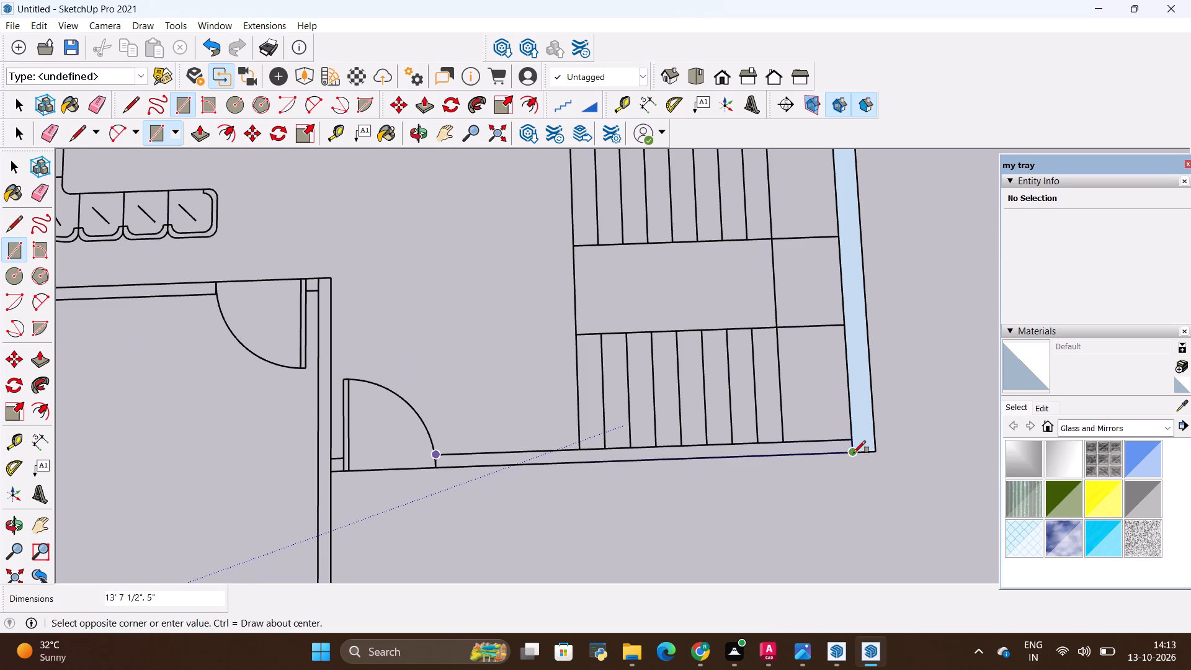
left_click(852, 451)
Draw a 14' 5 1/2" by 5" rectangle over the partition separating the first bedroom from the bathroom and passage.
scroll(848, 503, "down", 9)
scroll(941, 445, "down", 3)
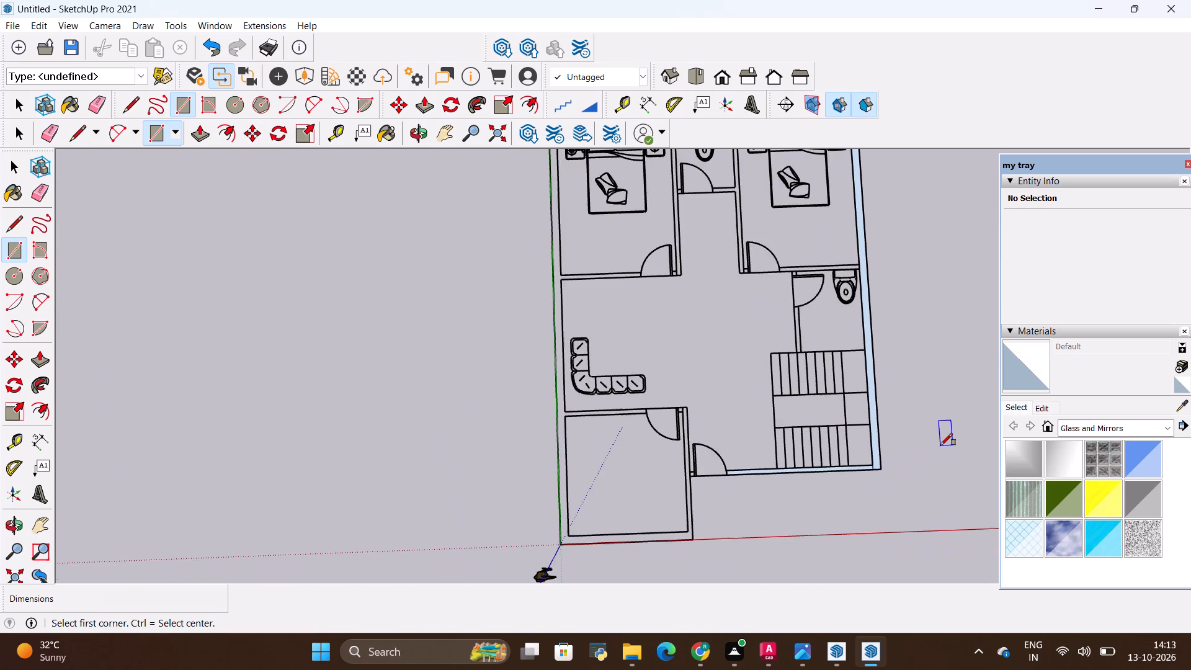
scroll(940, 445, "down", 4)
scroll(769, 207, "up", 2)
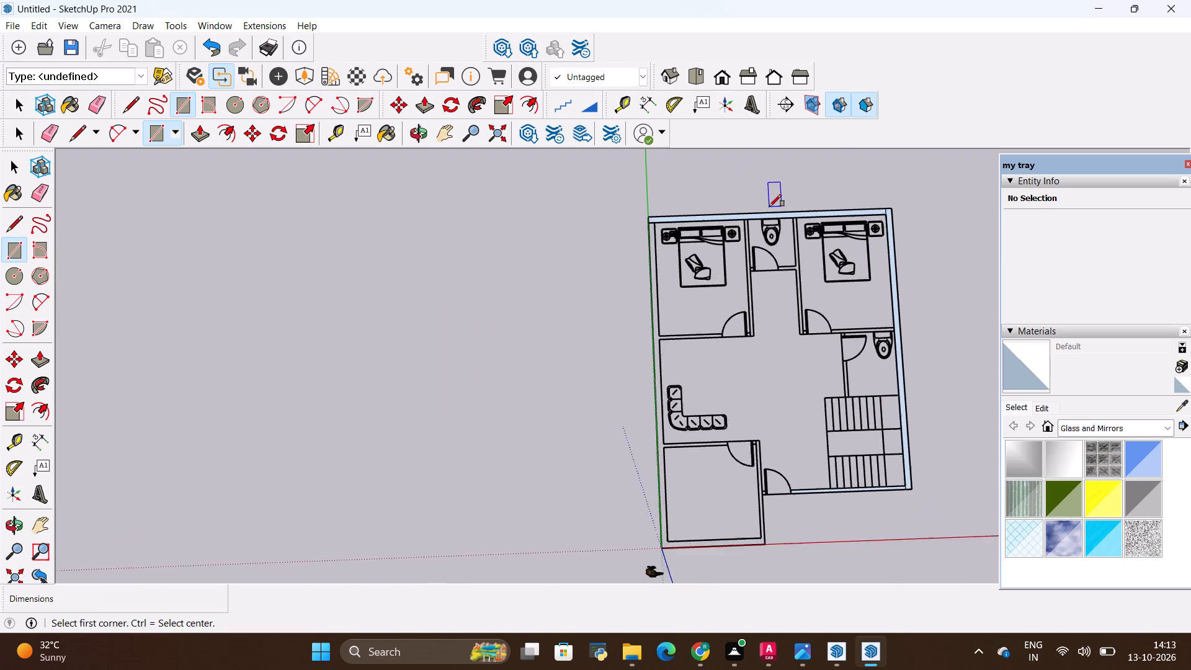
scroll(769, 207, "up", 20)
scroll(715, 220, "up", 2)
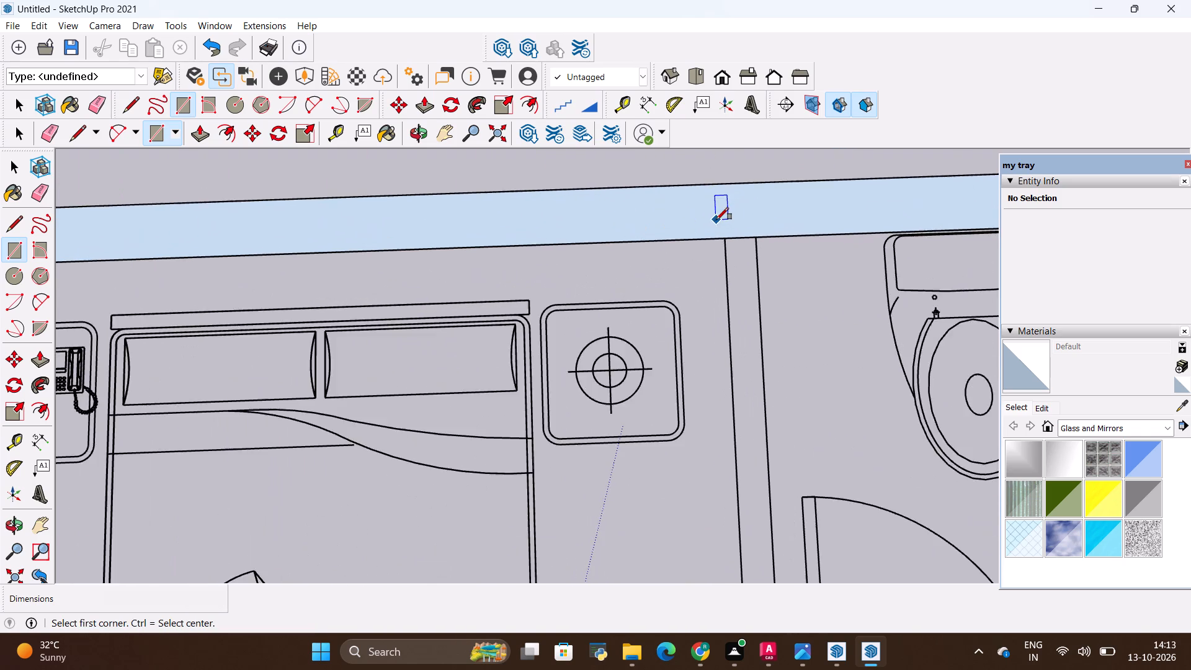
scroll(716, 220, "up", 3)
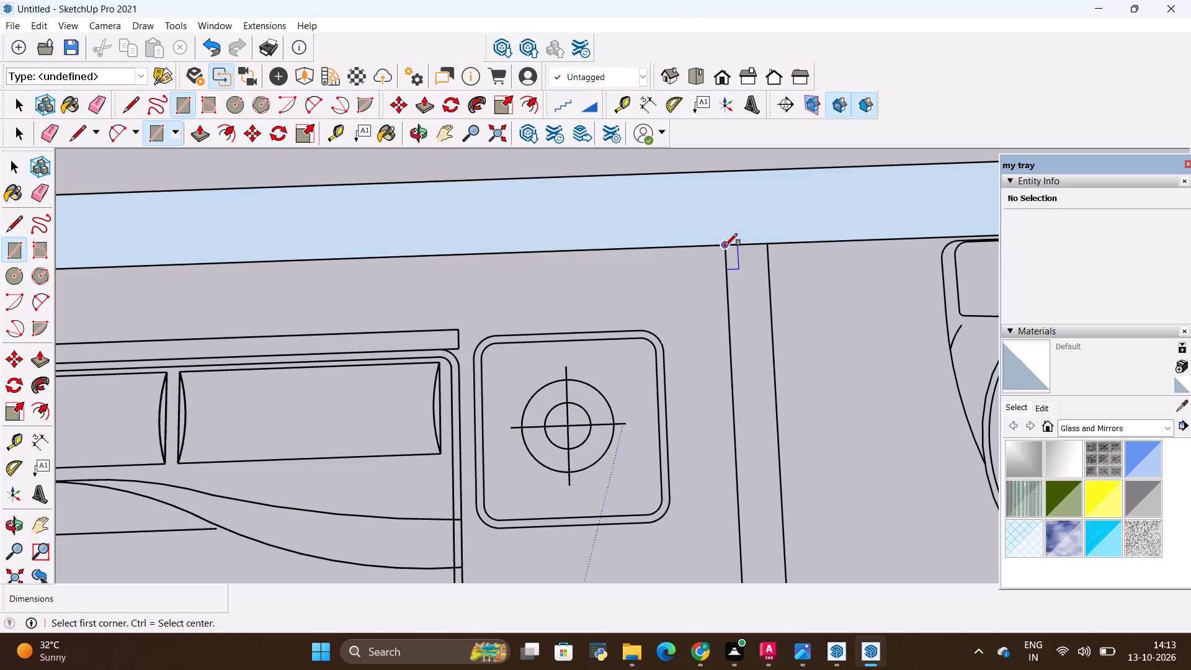
left_click(725, 246)
scroll(675, 260, "down", 17)
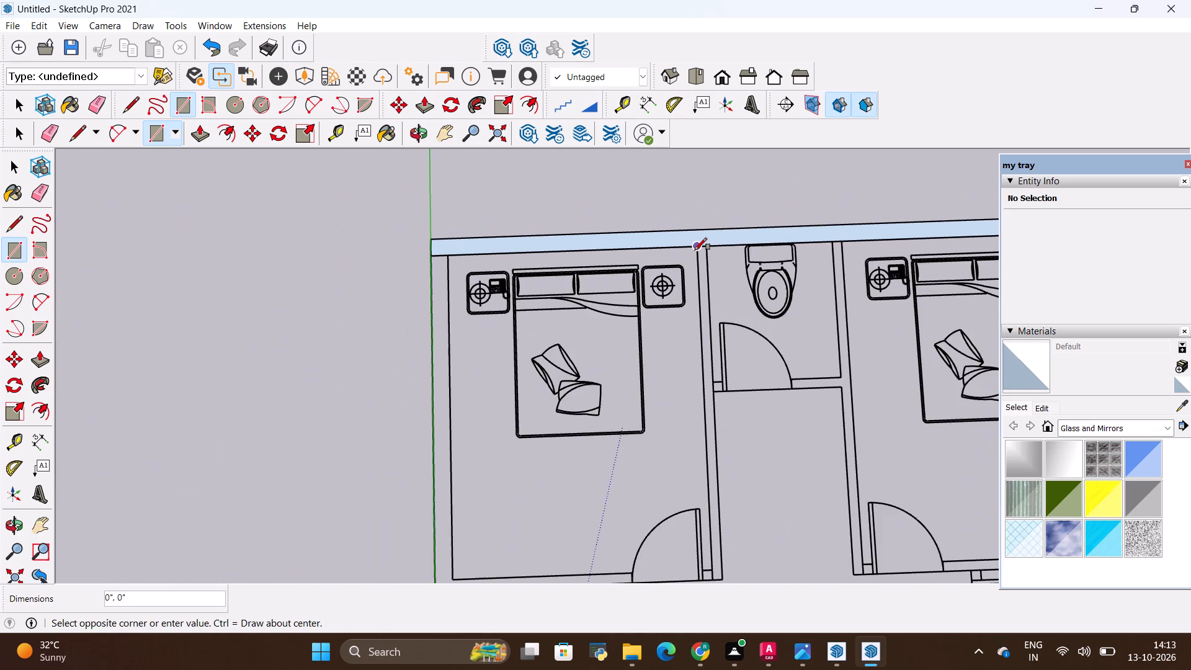
scroll(695, 250, "down", 3)
scroll(716, 505, "up", 3)
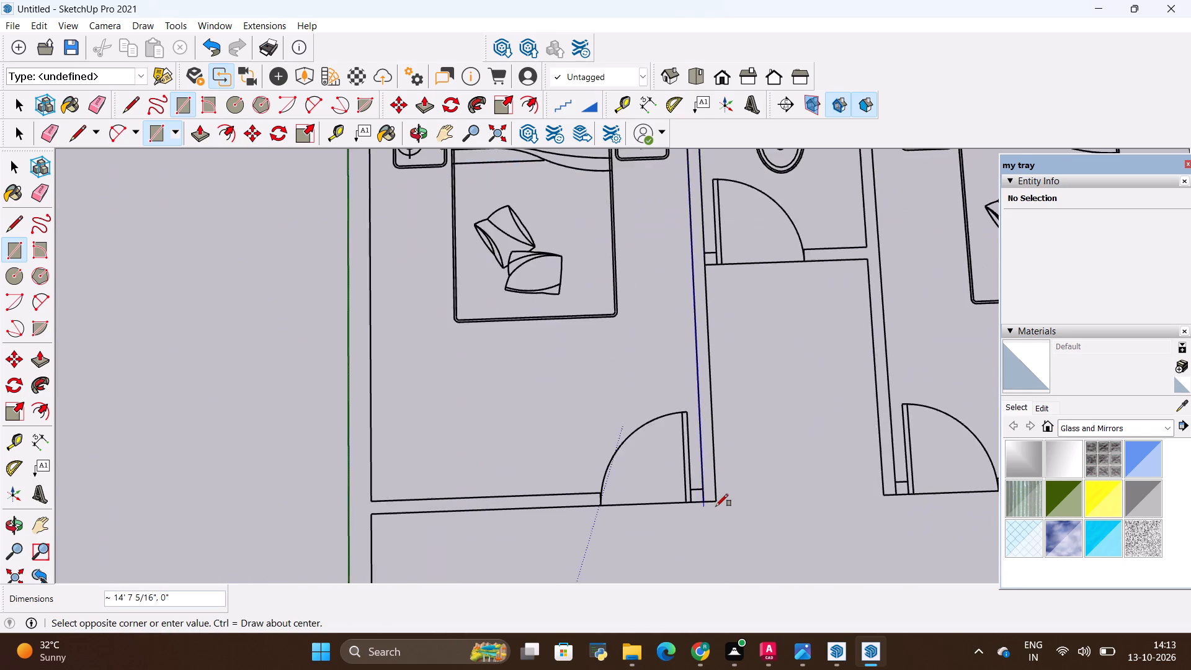
scroll(716, 506, "up", 9)
left_click(718, 497)
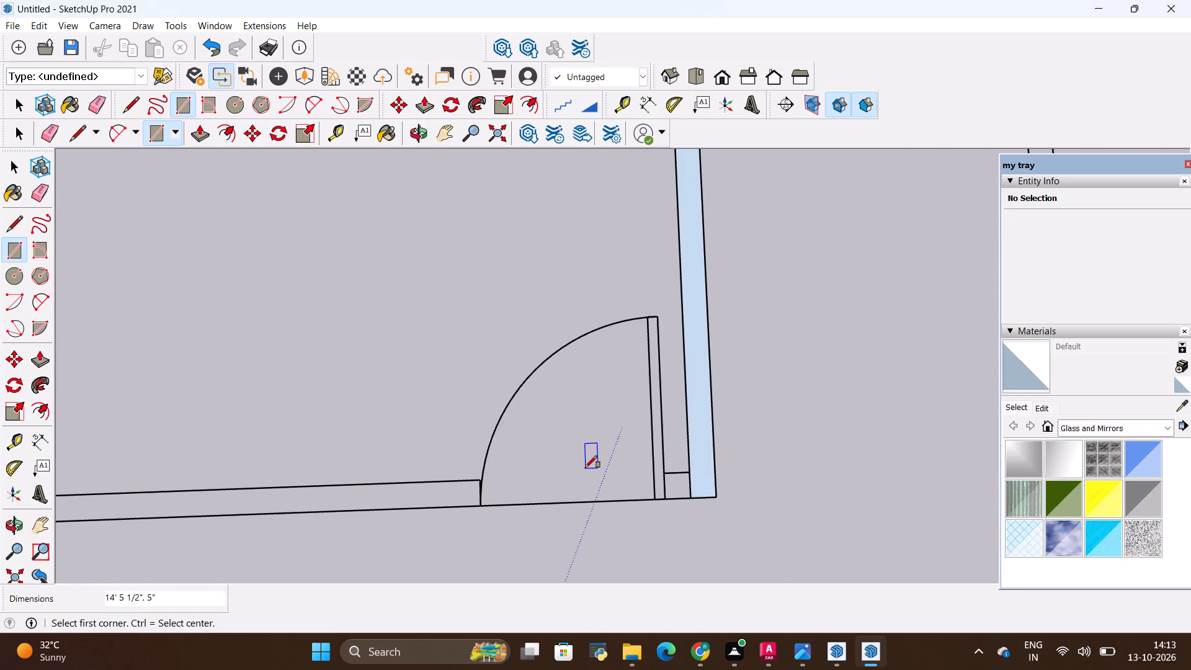
Draw a 14' 5 1/2" by 5" rectangle over the partition separating the second bedroom from the bathroom and passage.
scroll(585, 468, "down", 18)
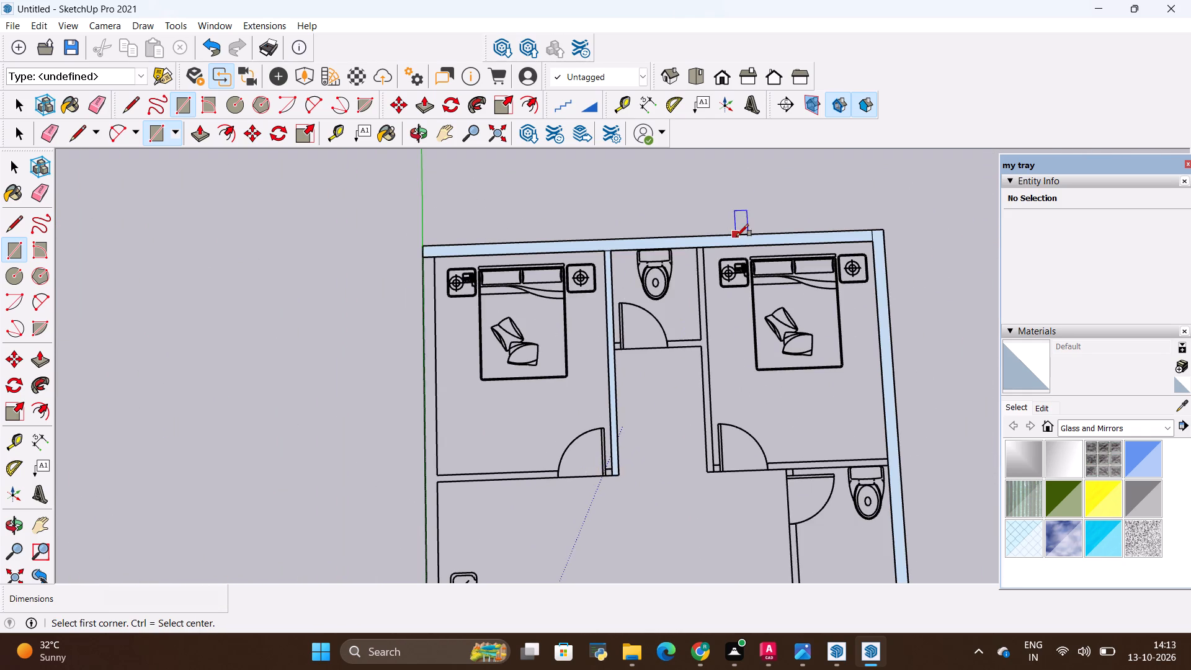
scroll(736, 236, "up", 15)
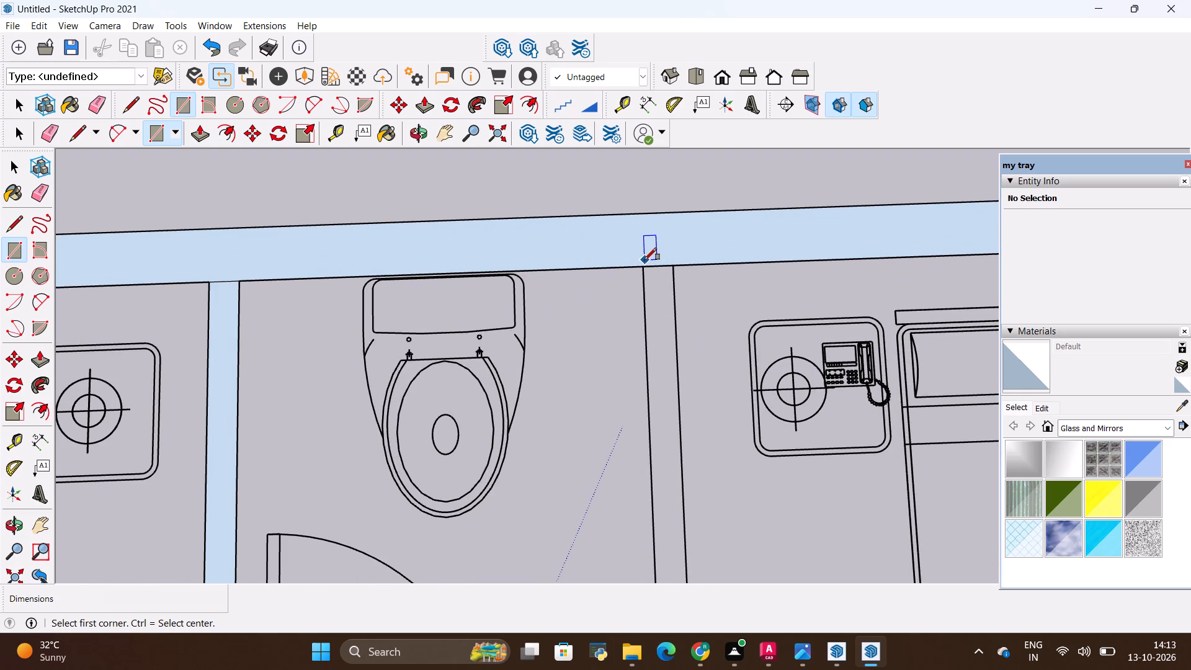
left_click(645, 267)
scroll(664, 350, "down", 16)
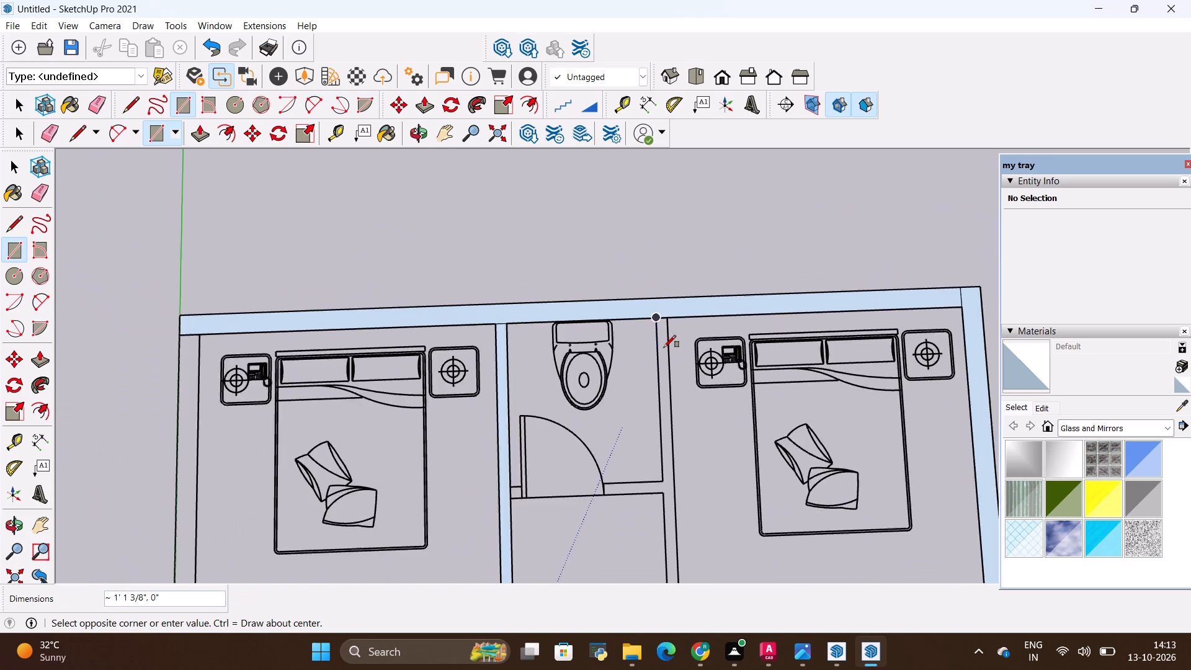
scroll(664, 347, "down", 6)
scroll(692, 560, "up", 7)
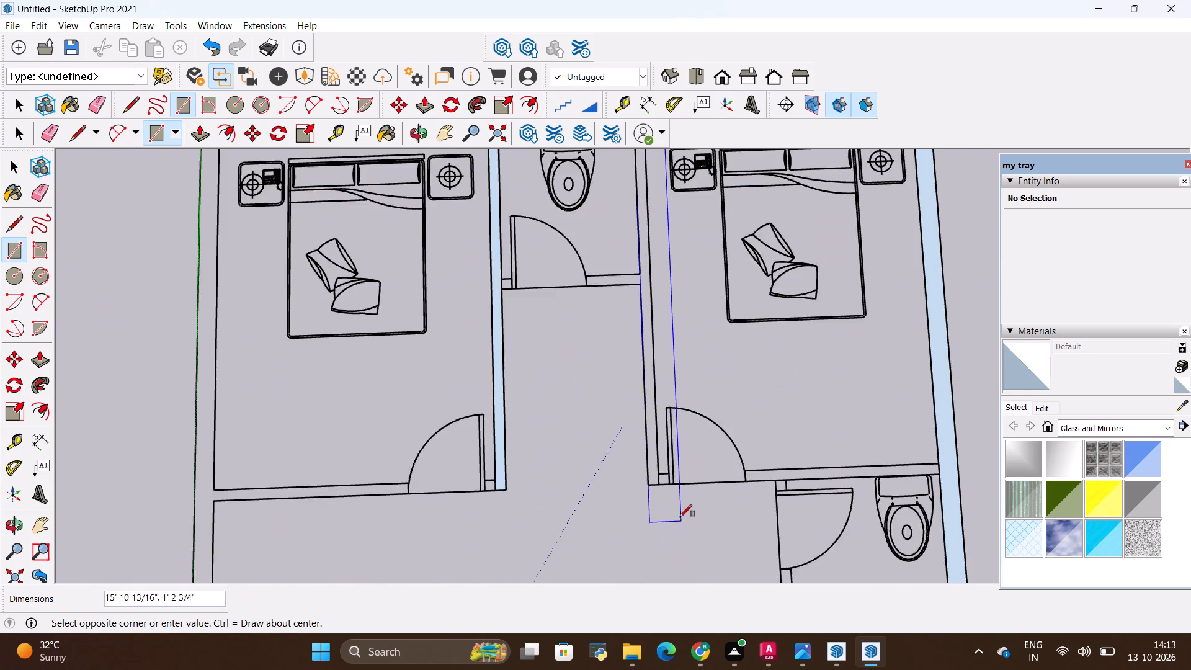
scroll(680, 517, "up", 12)
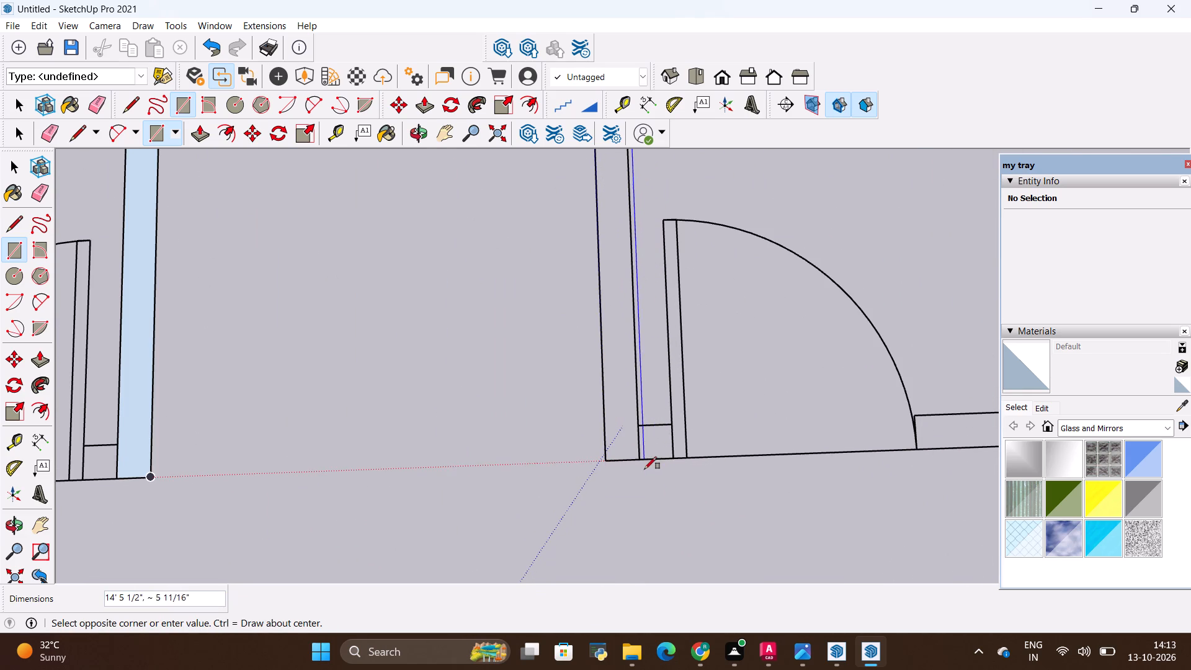
left_click(640, 460)
Draw a 5" by 5" rectangle over the wall stub on the hinge side of the second bedroom's door.
scroll(639, 425, "up", 5)
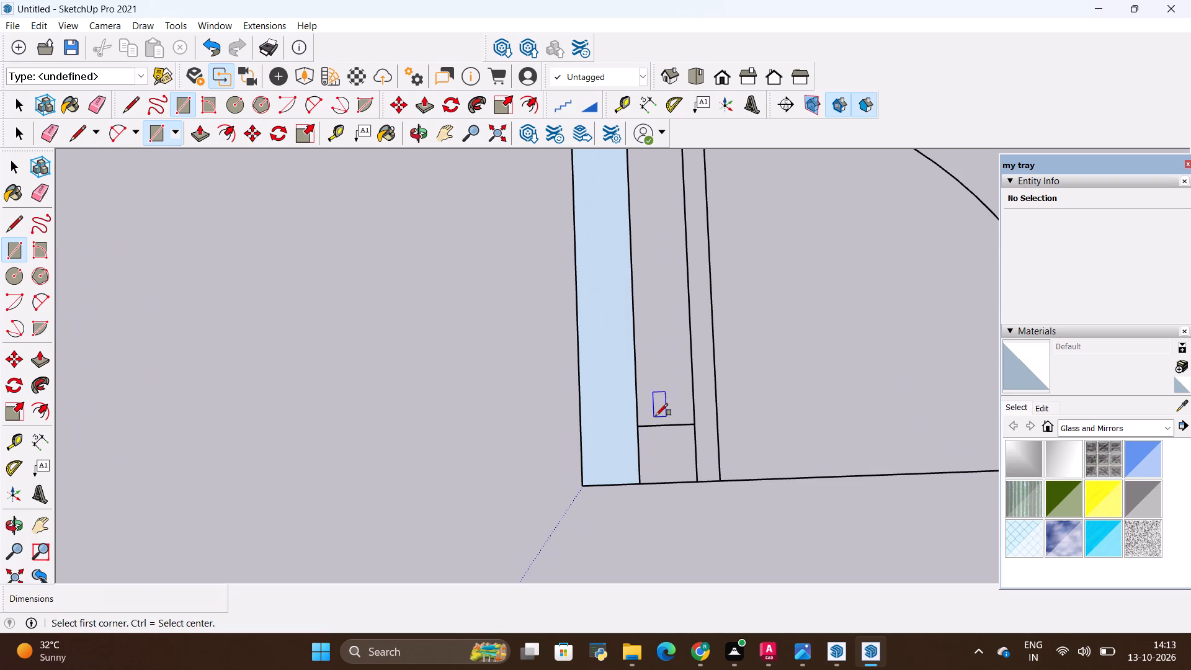
left_click(638, 423)
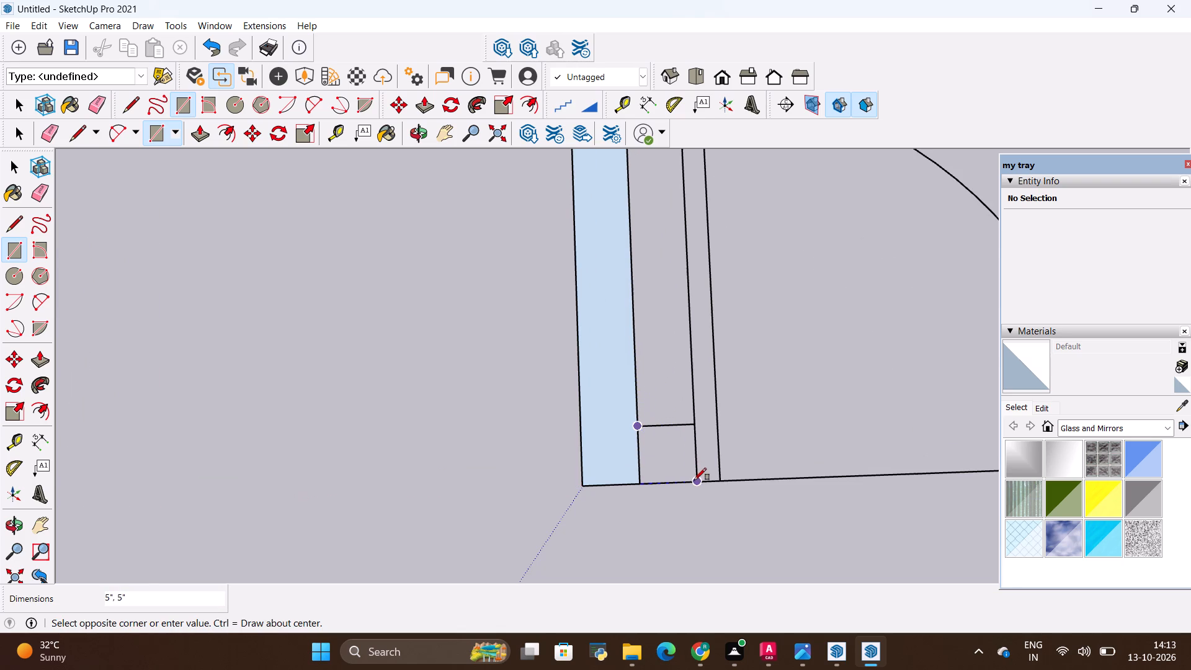
left_click(702, 481)
scroll(671, 522, "down", 4)
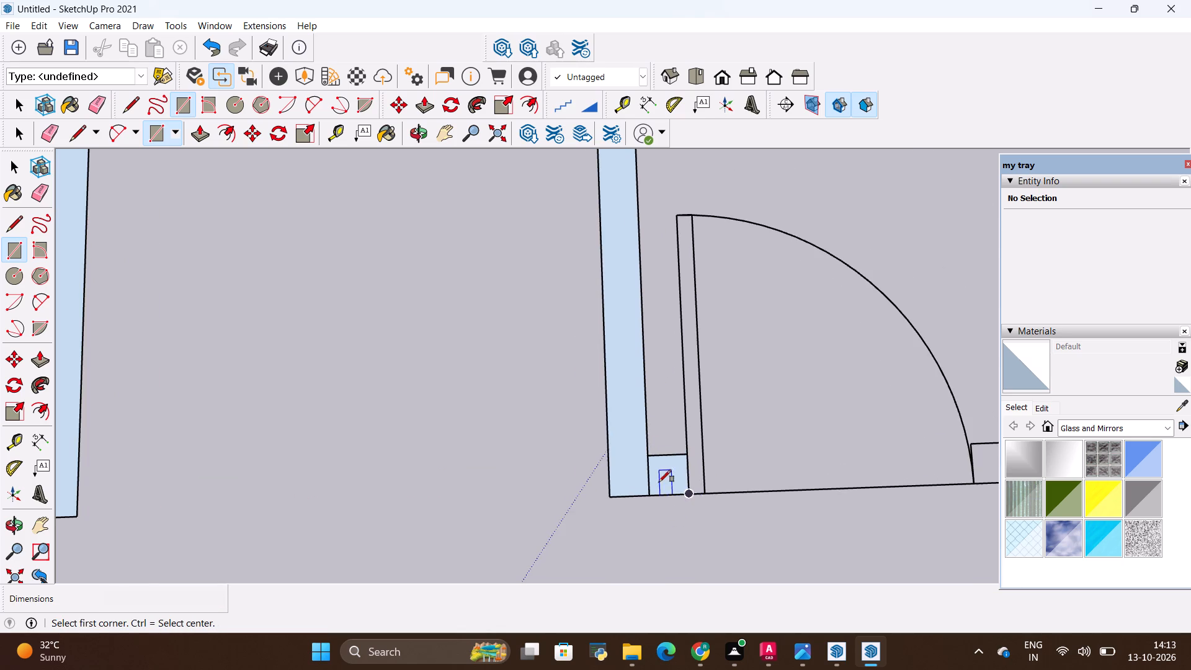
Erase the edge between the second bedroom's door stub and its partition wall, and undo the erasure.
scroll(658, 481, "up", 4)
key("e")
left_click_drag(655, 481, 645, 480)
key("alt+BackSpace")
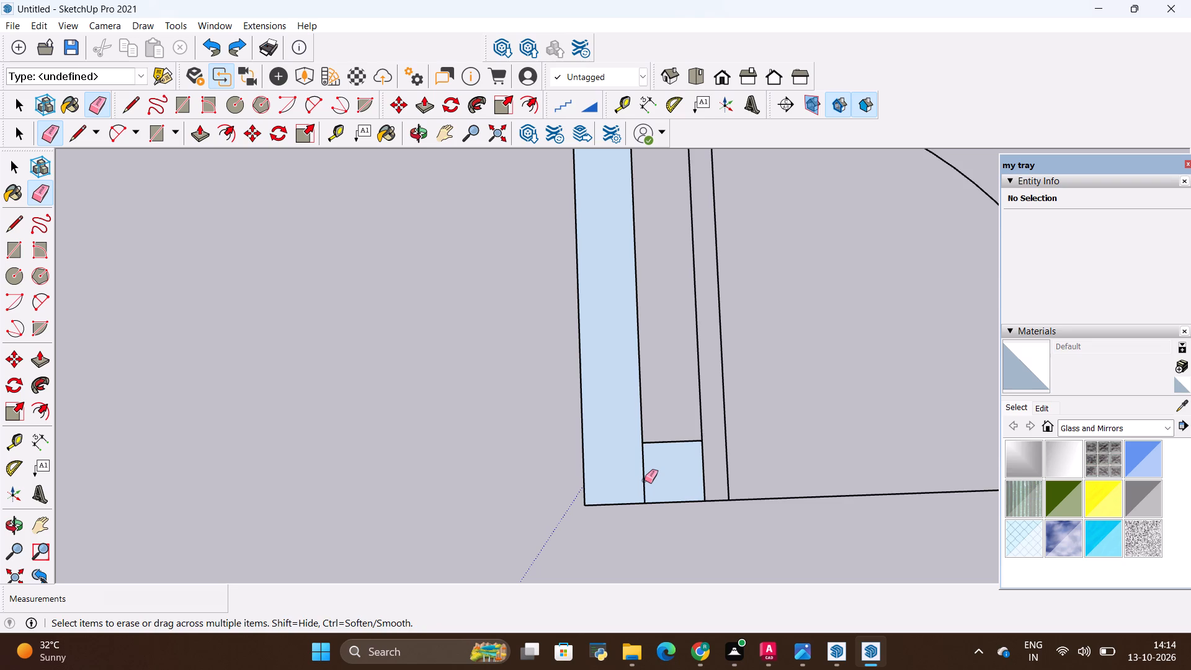
Draw a rectangle over the small wall stub on the hinge side of the first bedroom's door.
scroll(645, 480, "down", 20)
scroll(645, 480, "down", 2)
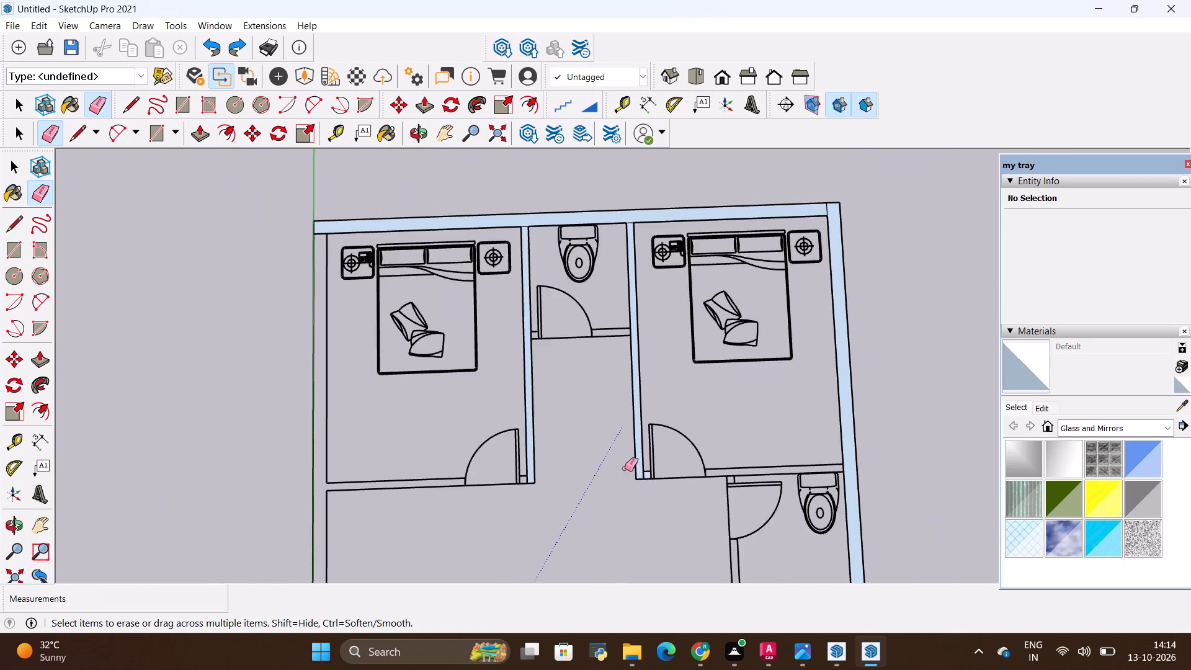
scroll(553, 463, "up", 11)
scroll(517, 511, "up", 6)
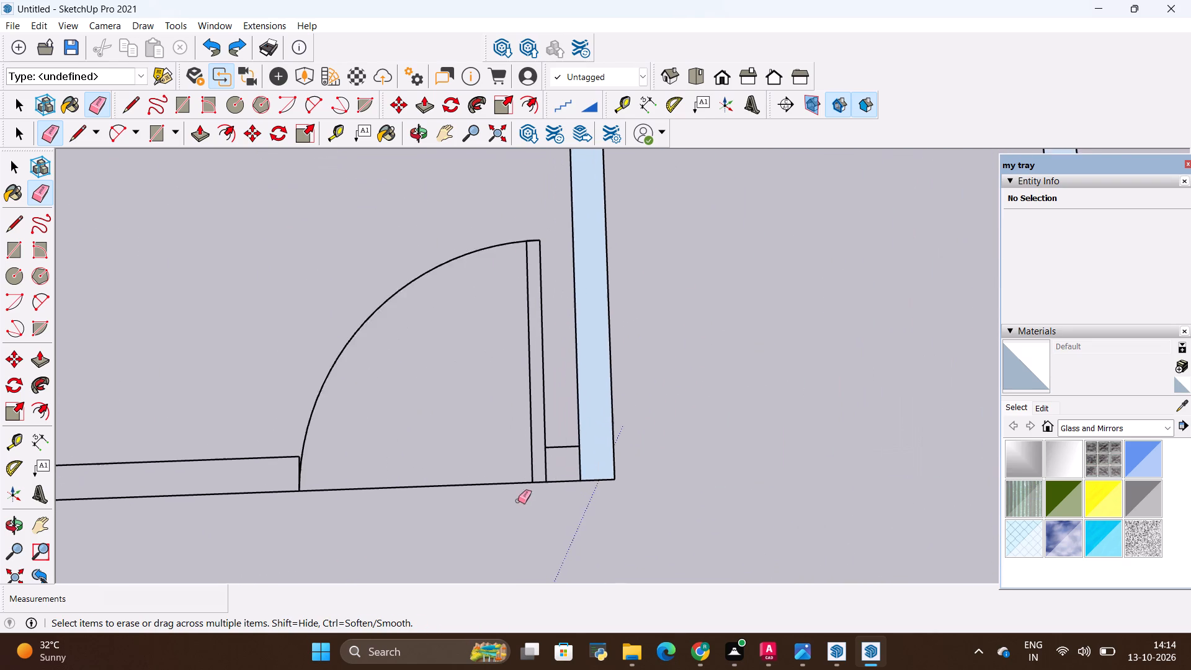
scroll(518, 501, "up", 2)
key("r")
left_click(553, 476)
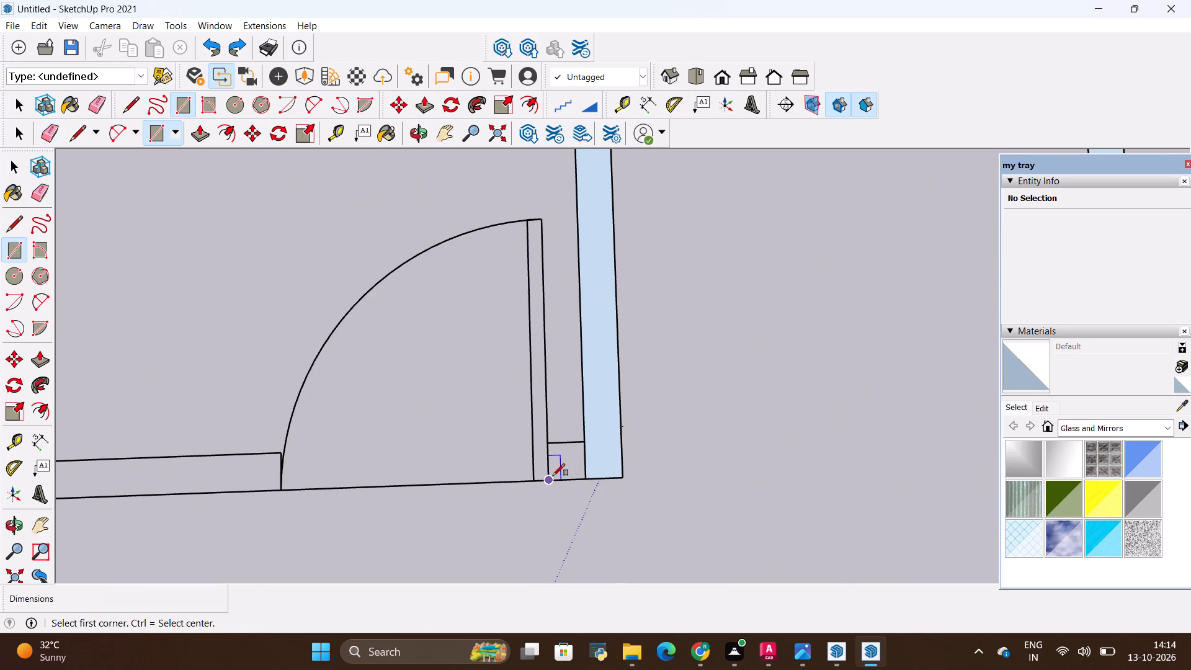
left_click(581, 444)
Draw a rectangle over the middle bathroom's front wall, from the door opening to the second bedroom's partition.
scroll(594, 439, "down", 5)
scroll(645, 424, "down", 5)
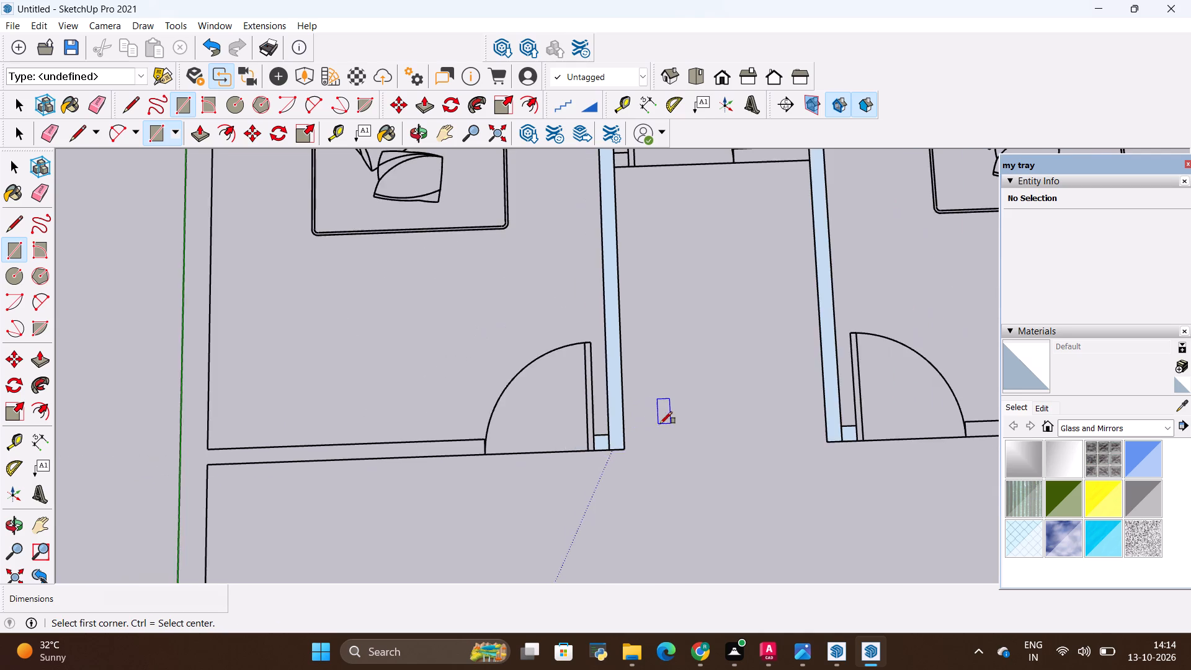
scroll(672, 424, "down", 3)
scroll(743, 184, "up", 14)
scroll(664, 252, "up", 5)
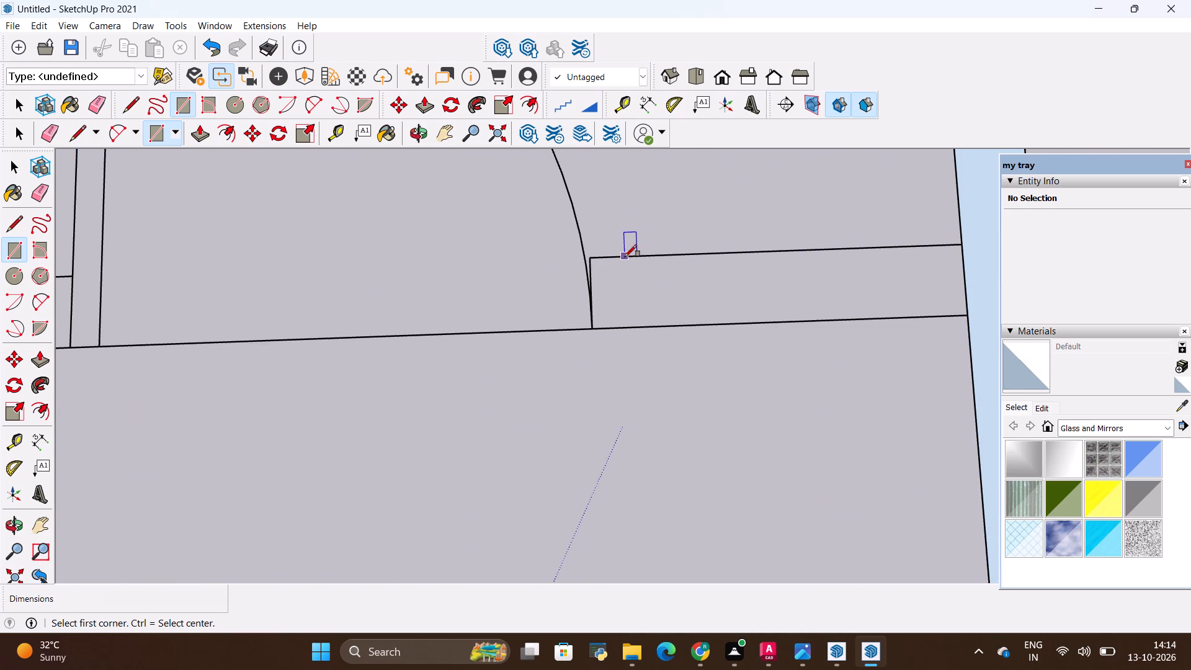
left_click(587, 256)
scroll(566, 256, "down", 4)
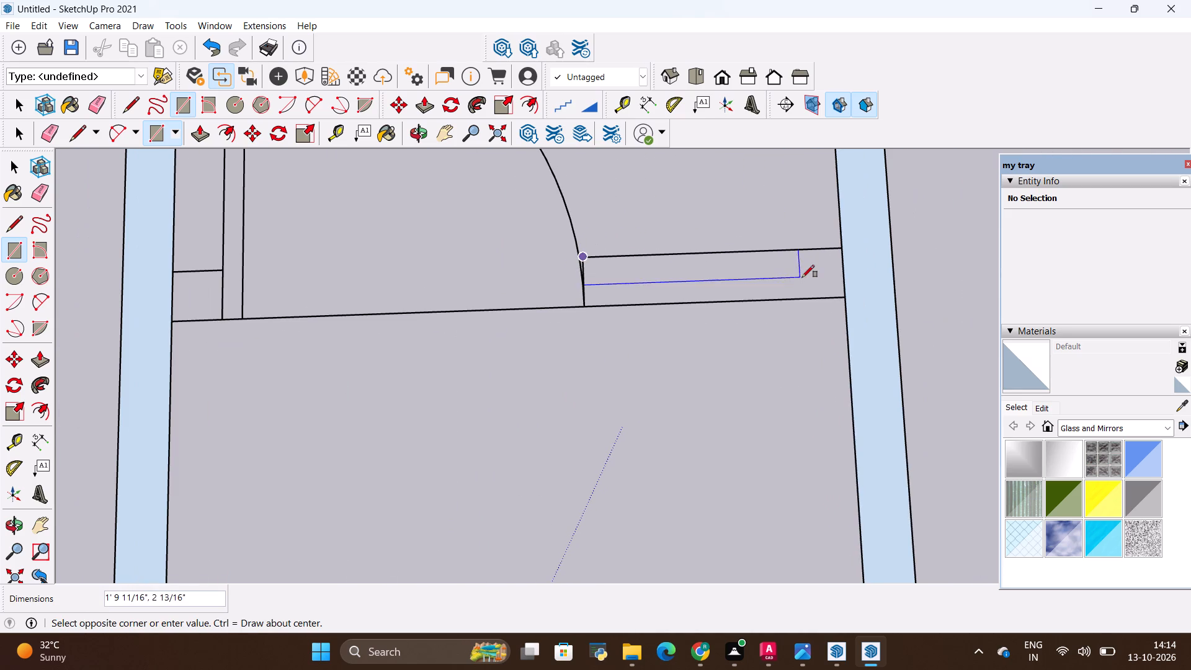
left_click(842, 295)
Draw a 5" by 5" rectangle over the wall stub on the hinge side of the middle bathroom's door.
scroll(759, 305, "down", 4)
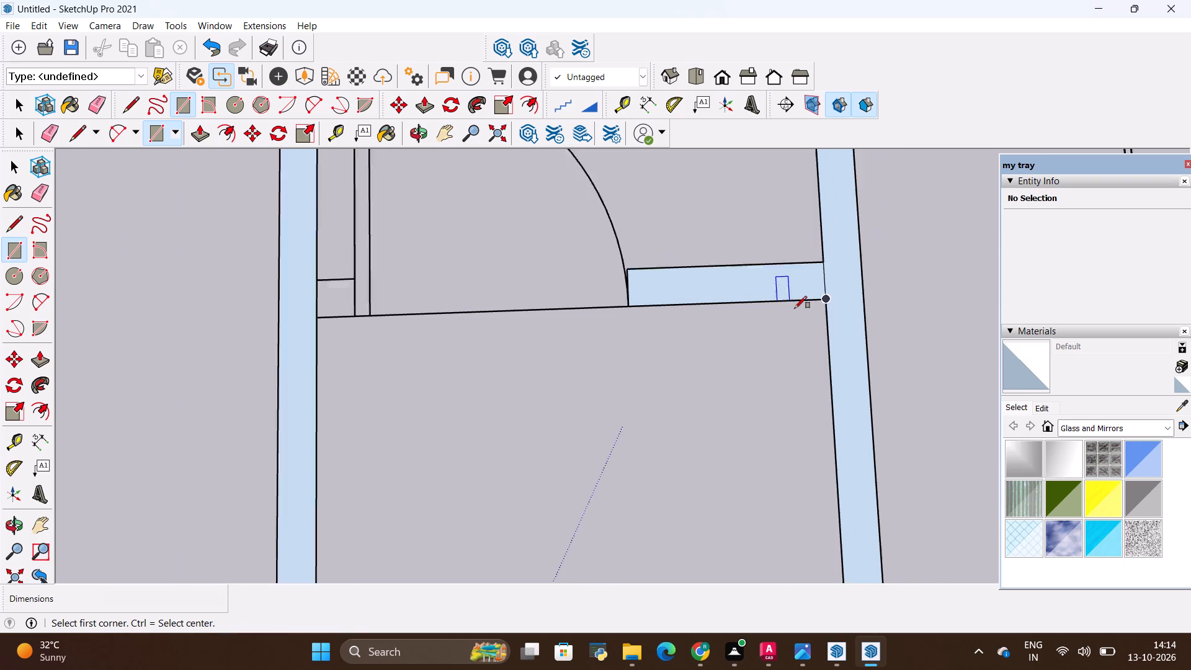
scroll(795, 308, "down", 2)
scroll(423, 287, "up", 7)
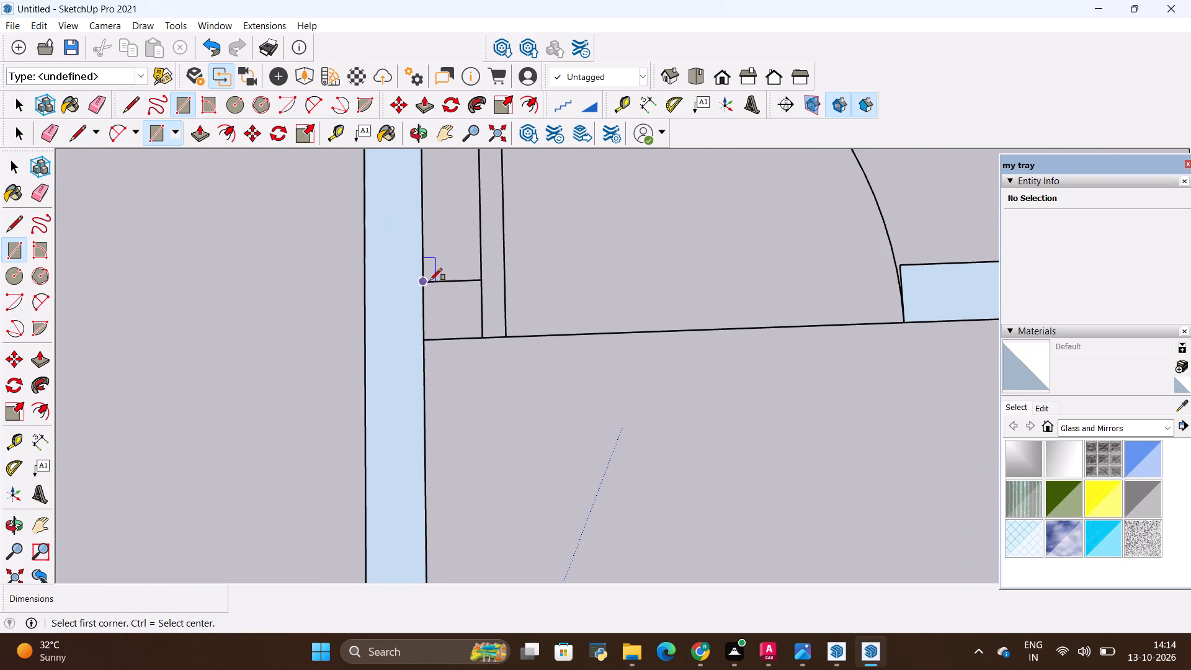
left_click(428, 280)
left_click(481, 339)
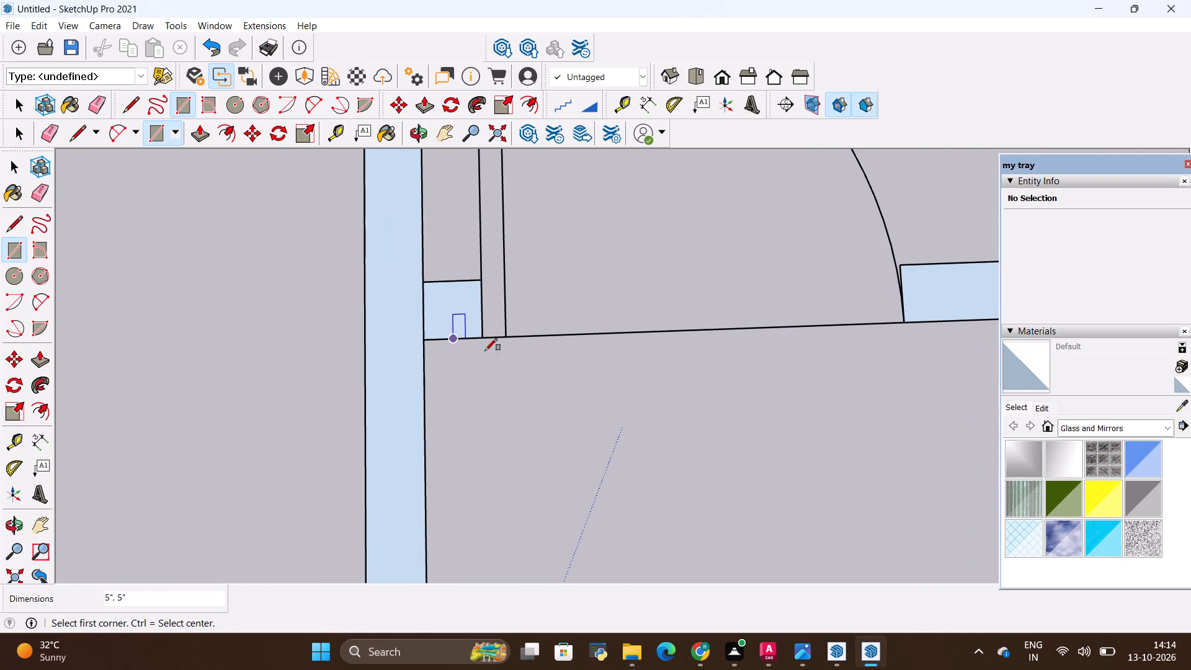
Draw a 7' 7 1/2" by 5" rectangle over the first bedroom's front wall, from the door opening to the outer wall.
scroll(622, 403, "down", 4)
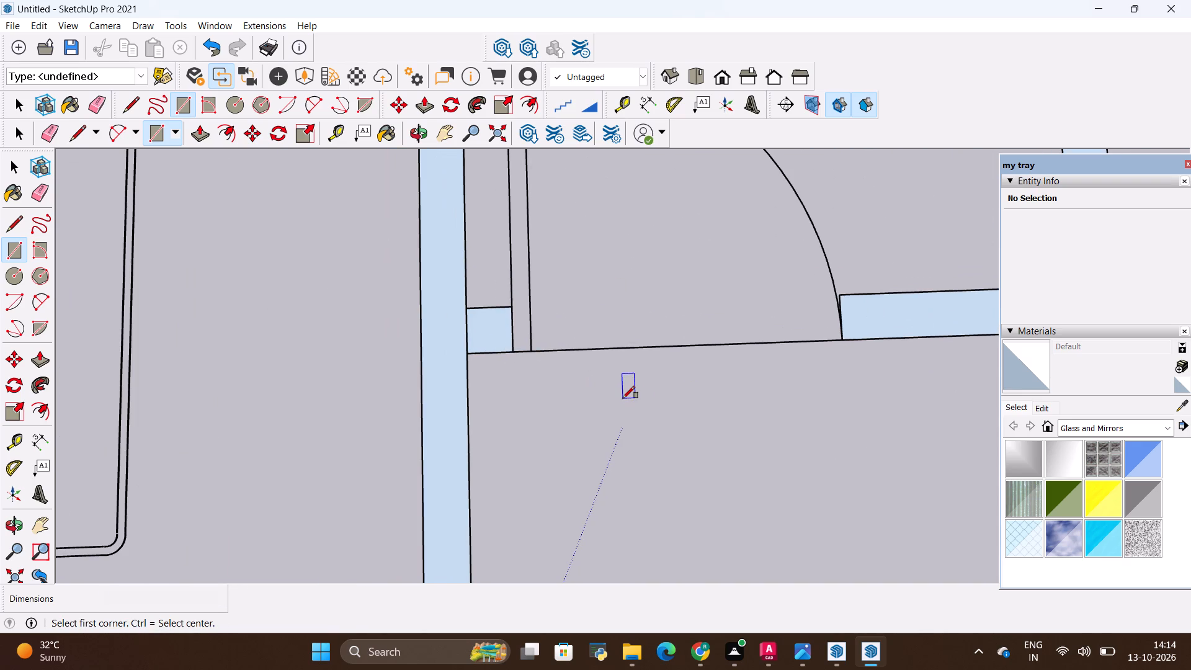
scroll(623, 398, "down", 7)
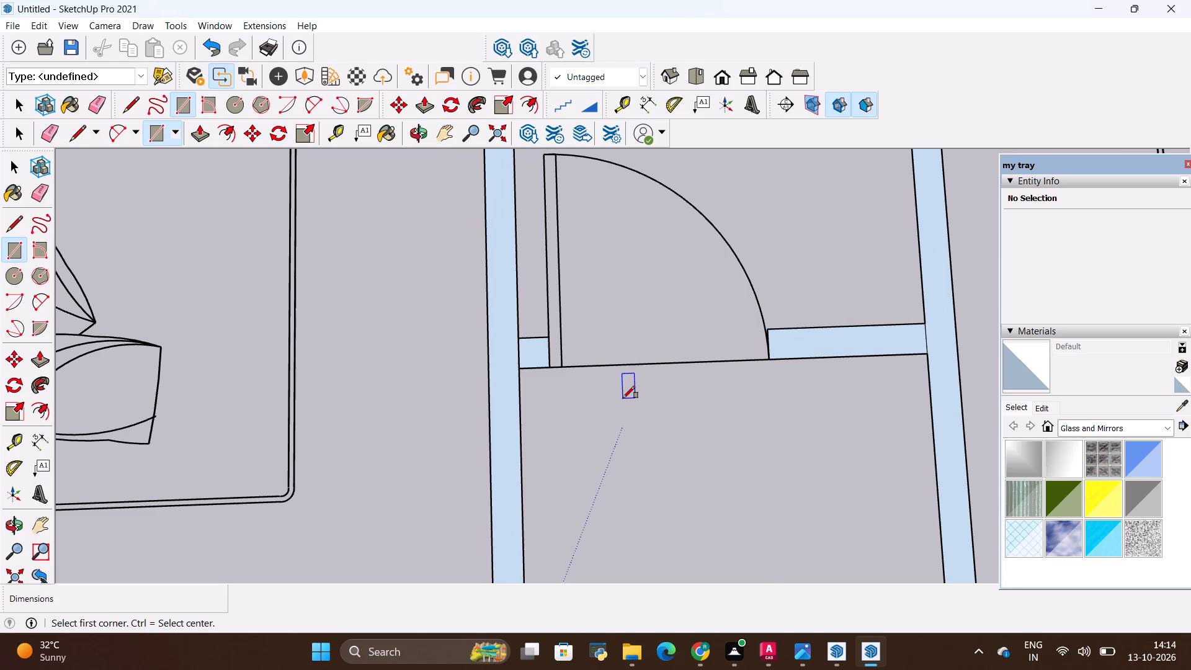
scroll(623, 398, "down", 16)
scroll(621, 277, "down", 5)
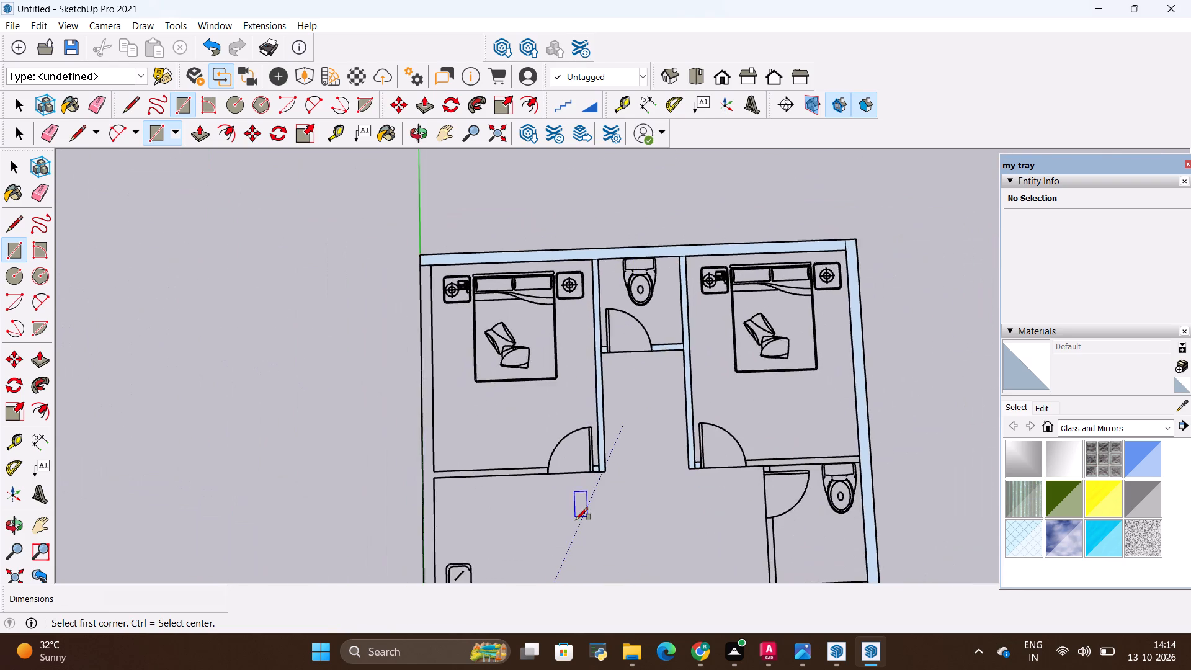
scroll(576, 520, "up", 10)
scroll(581, 480, "down", 6)
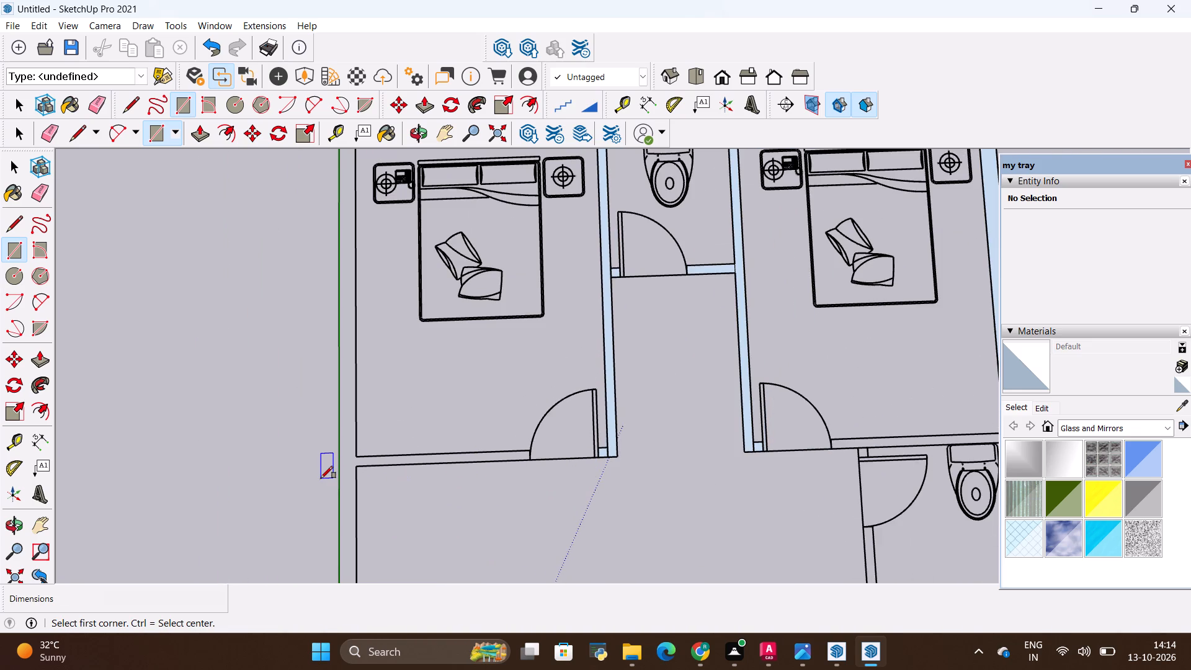
scroll(321, 478, "up", 5)
scroll(505, 454, "up", 17)
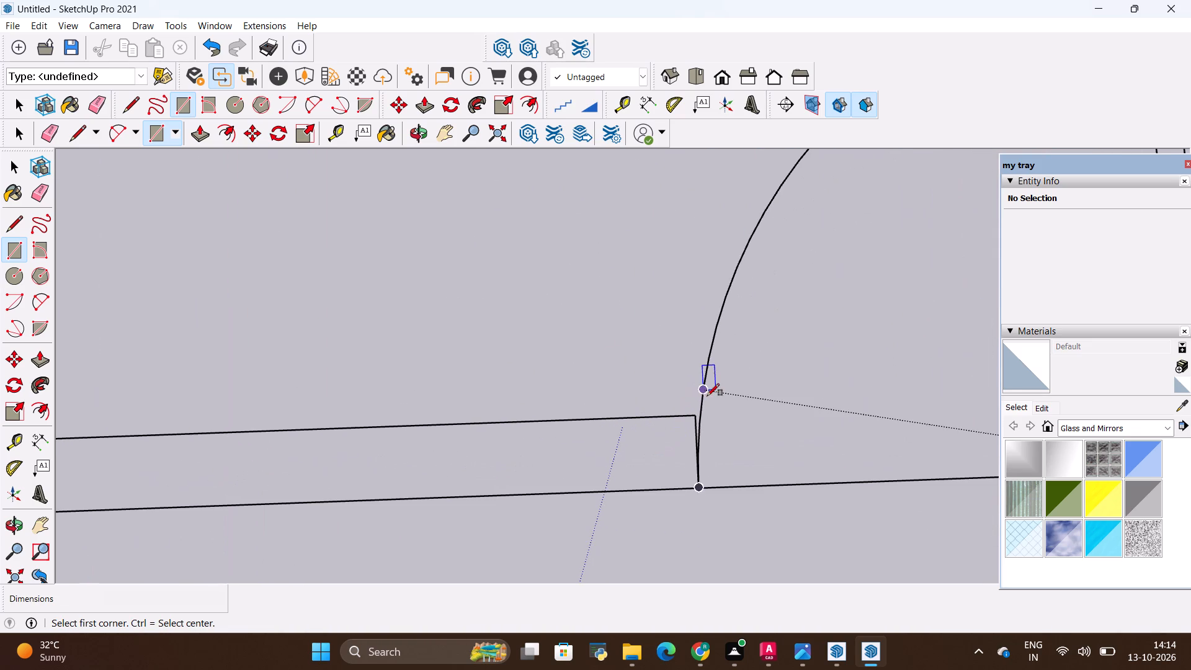
left_click(695, 413)
scroll(501, 416, "down", 5)
scroll(726, 377, "down", 5)
scroll(523, 429, "down", 4)
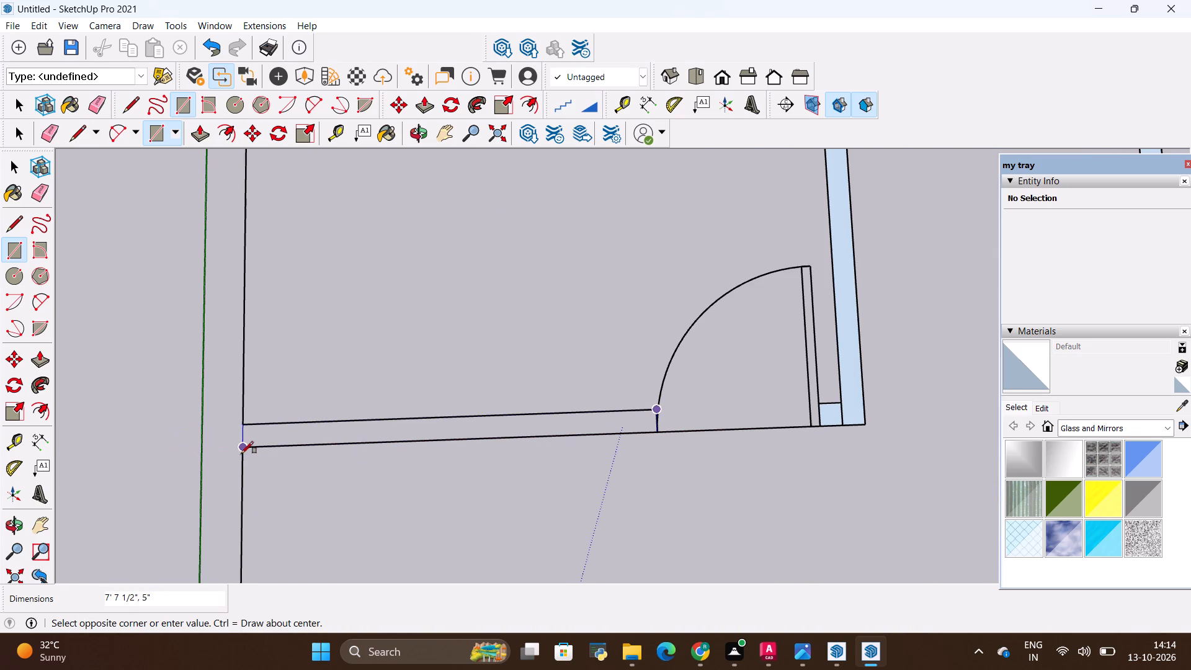
left_click(243, 450)
Draw a 38' 6" by 9" rectangle over the long outer wall that runs along the green axis.
scroll(385, 503, "down", 11)
scroll(381, 425, "down", 3)
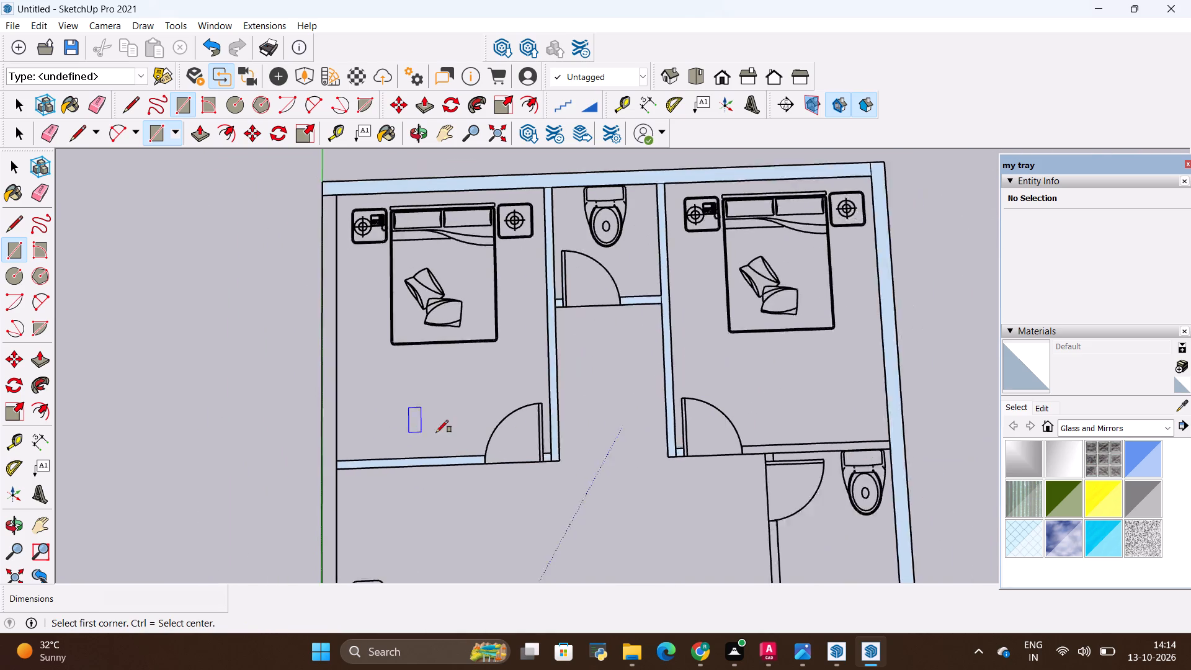
scroll(436, 432, "down", 1)
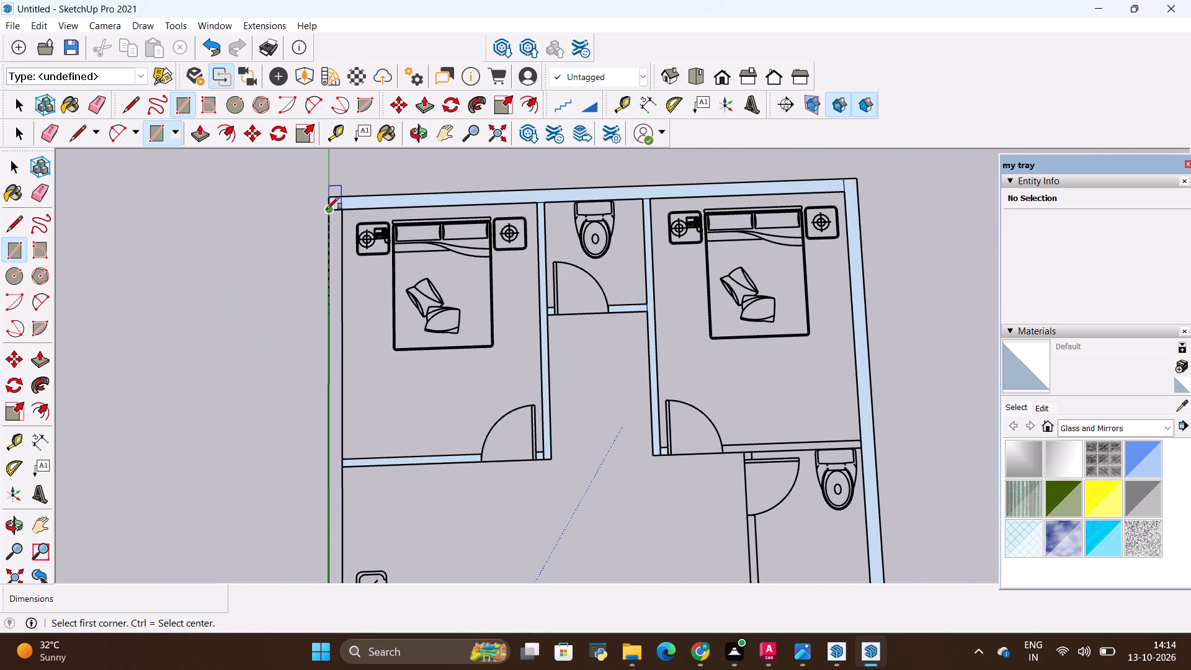
left_click(329, 211)
scroll(336, 236, "down", 8)
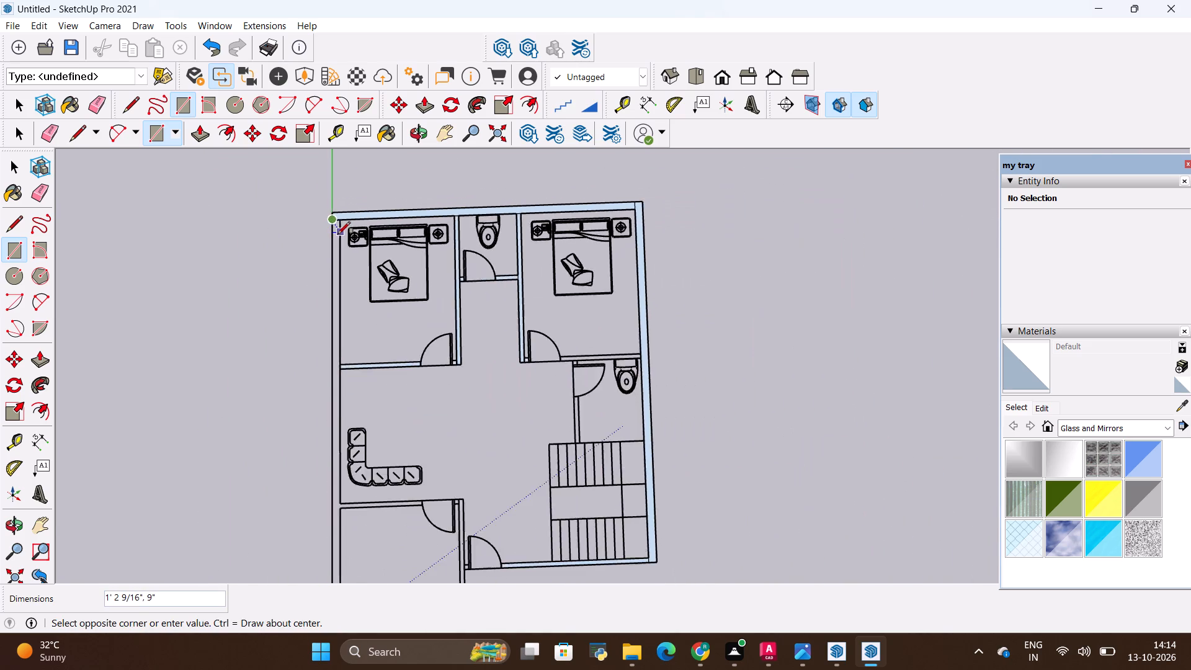
scroll(338, 234, "down", 5)
scroll(337, 482, "up", 11)
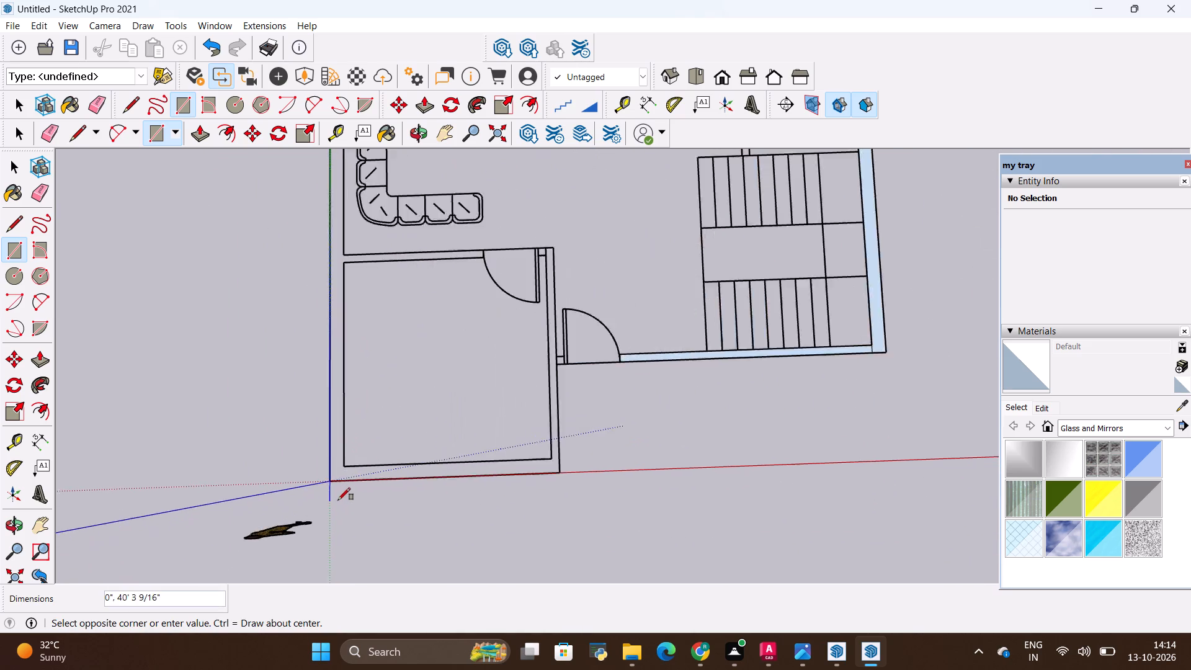
scroll(338, 500, "up", 10)
left_click(344, 458)
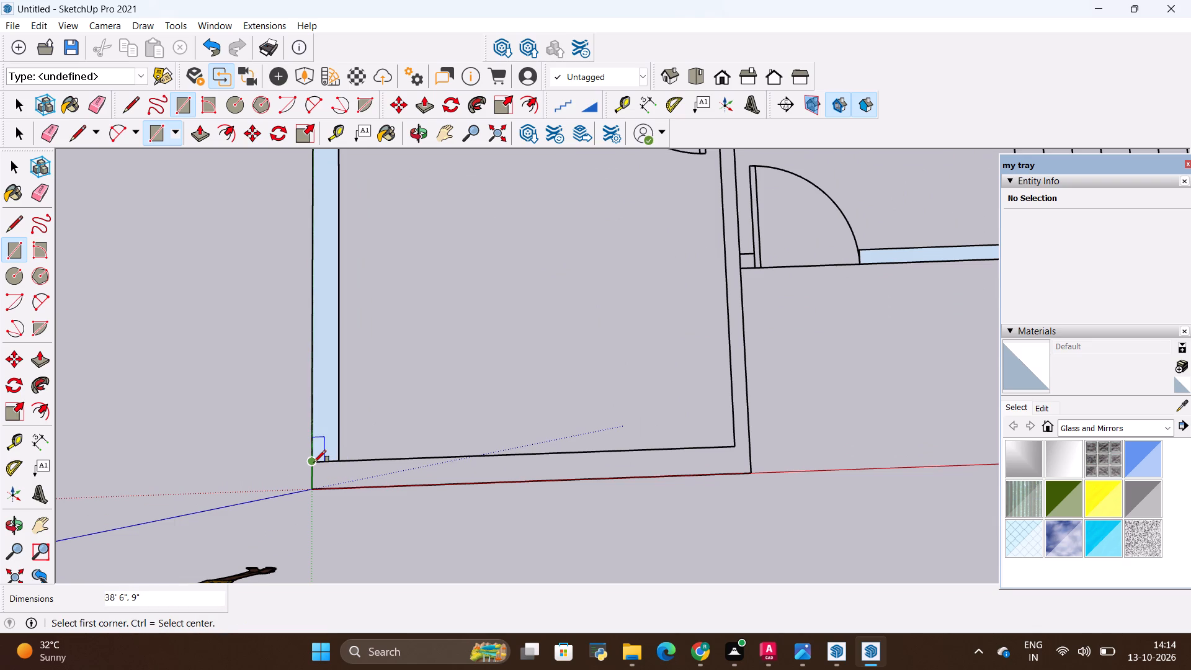
Draw a 12' 2 1/2" by 9" rectangle over the corner room's outer wall along the red axis.
left_click(314, 462)
left_click(750, 470)
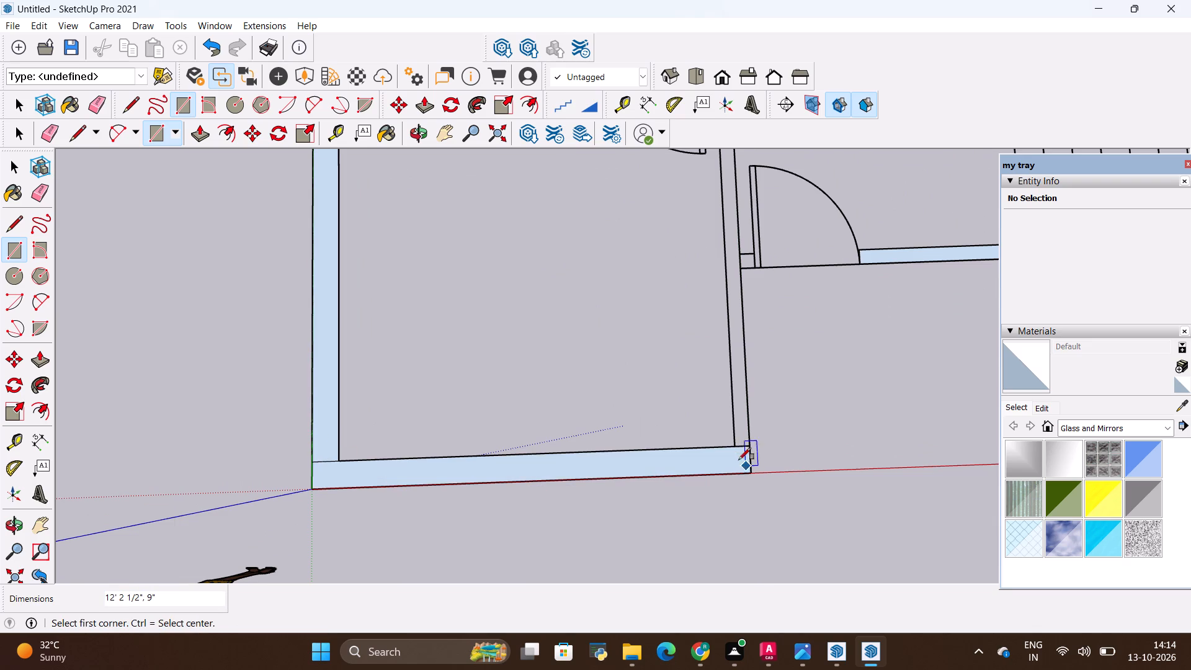
Draw an 11' 5 1/2" by 5" rectangle over the corner room's side wall, opposite the long outer wall.
left_click(734, 445)
scroll(702, 455, "down", 5)
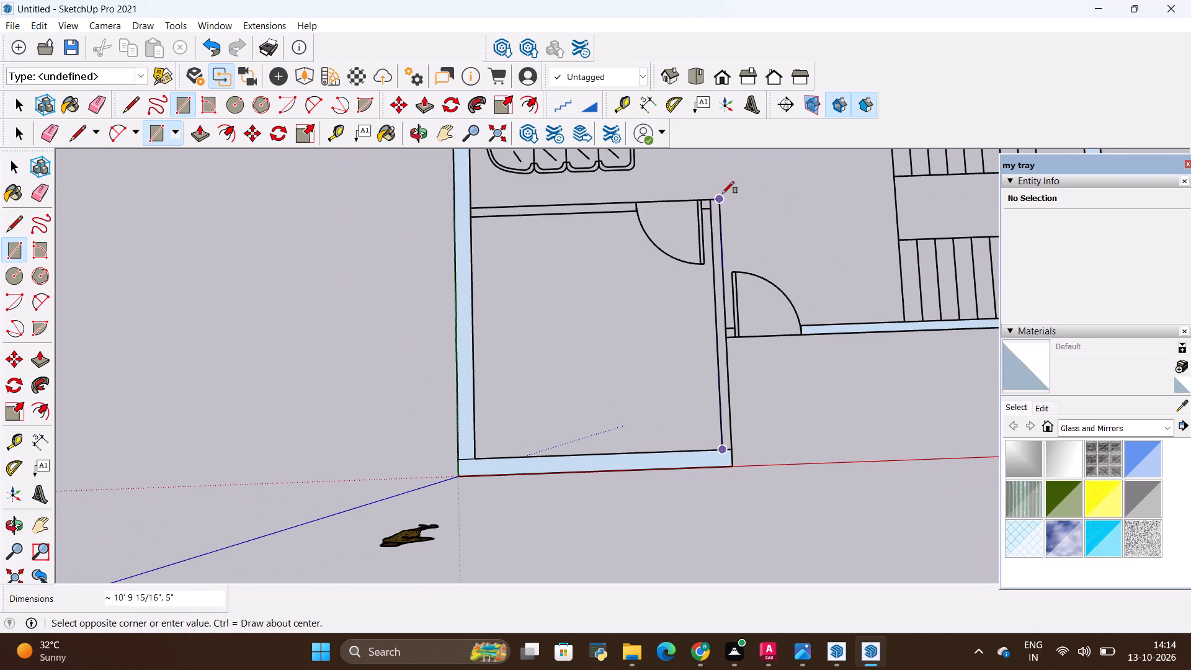
scroll(722, 192, "up", 12)
left_click(716, 202)
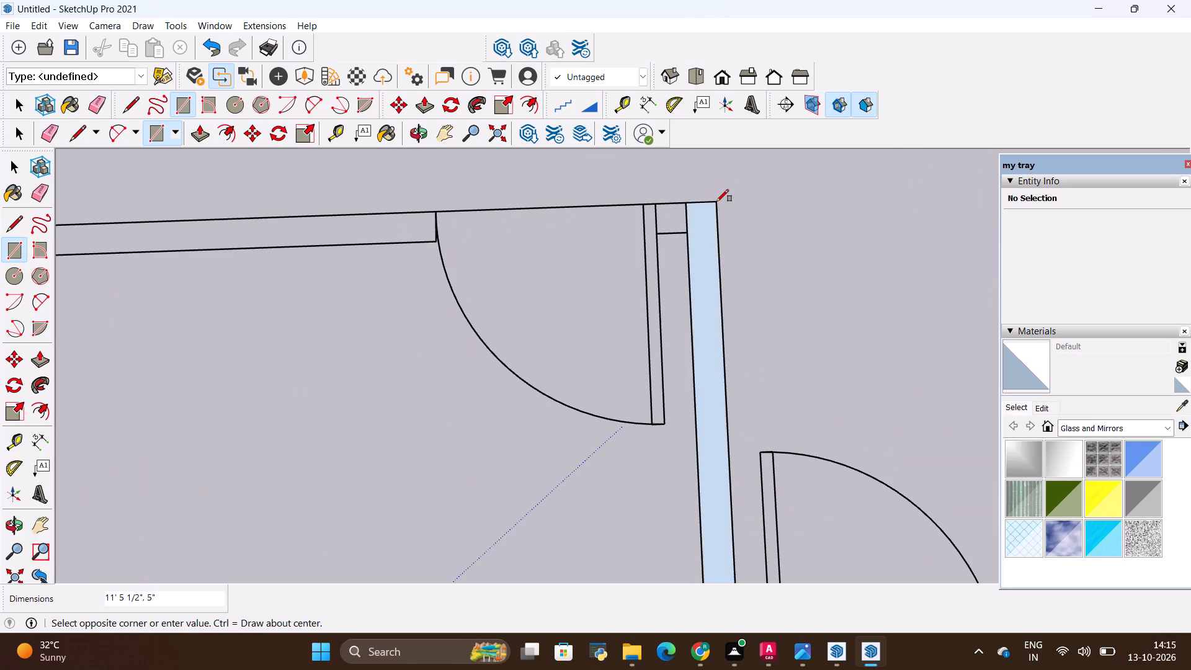
Draw a rectangle over the small wall stub on the hinge side of the corner room's door.
scroll(587, 361, "down", 5)
scroll(653, 264, "up", 8)
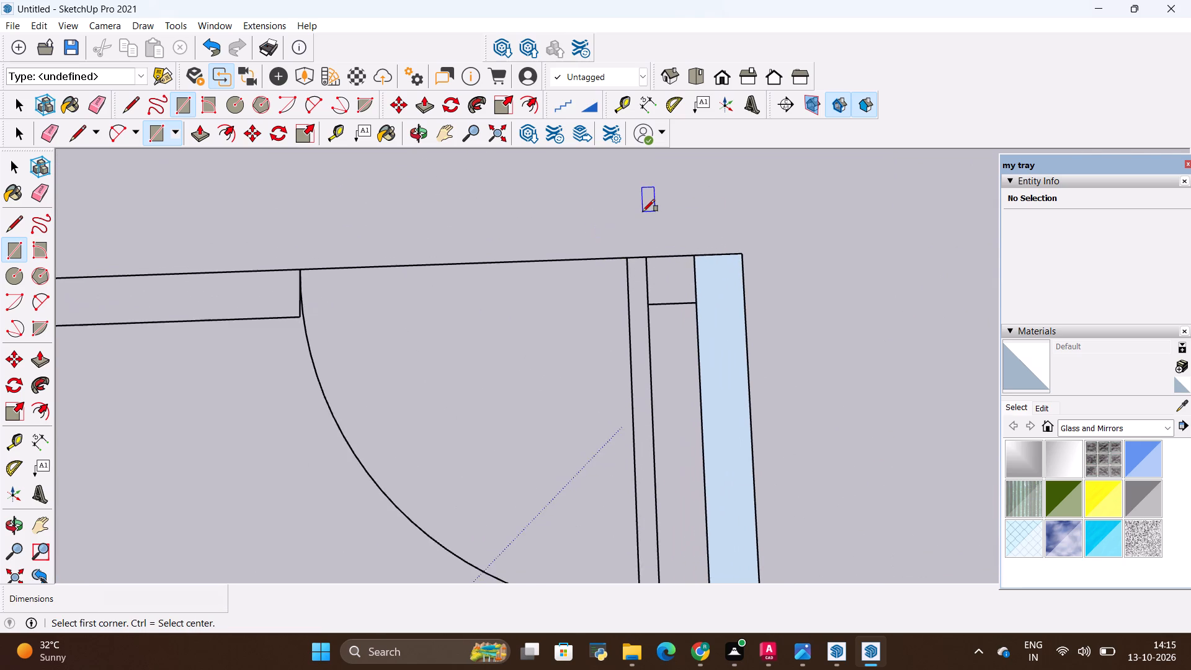
scroll(652, 218, "up", 6)
left_click(641, 273)
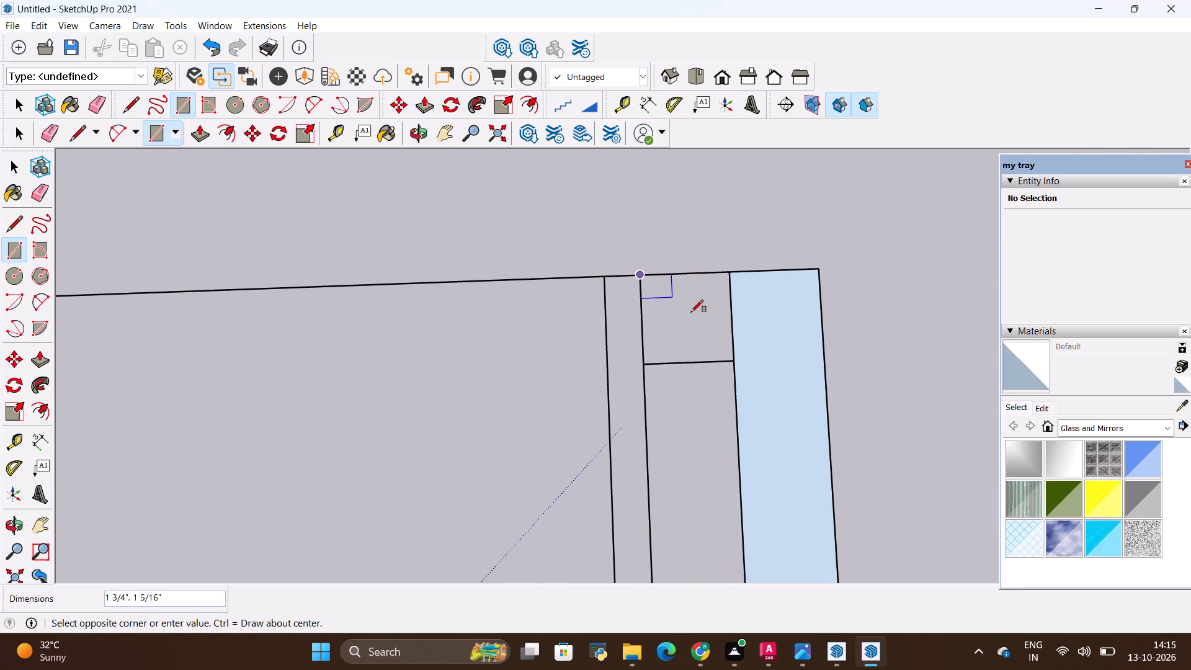
left_click(731, 357)
Draw a 7' 7 1/2" by 5" rectangle over the corner room's wall behind the sofa, from the door opening to the outer wall.
scroll(865, 305, "down", 5)
scroll(916, 280, "down", 5)
scroll(713, 269, "down", 3)
scroll(604, 281, "up", 11)
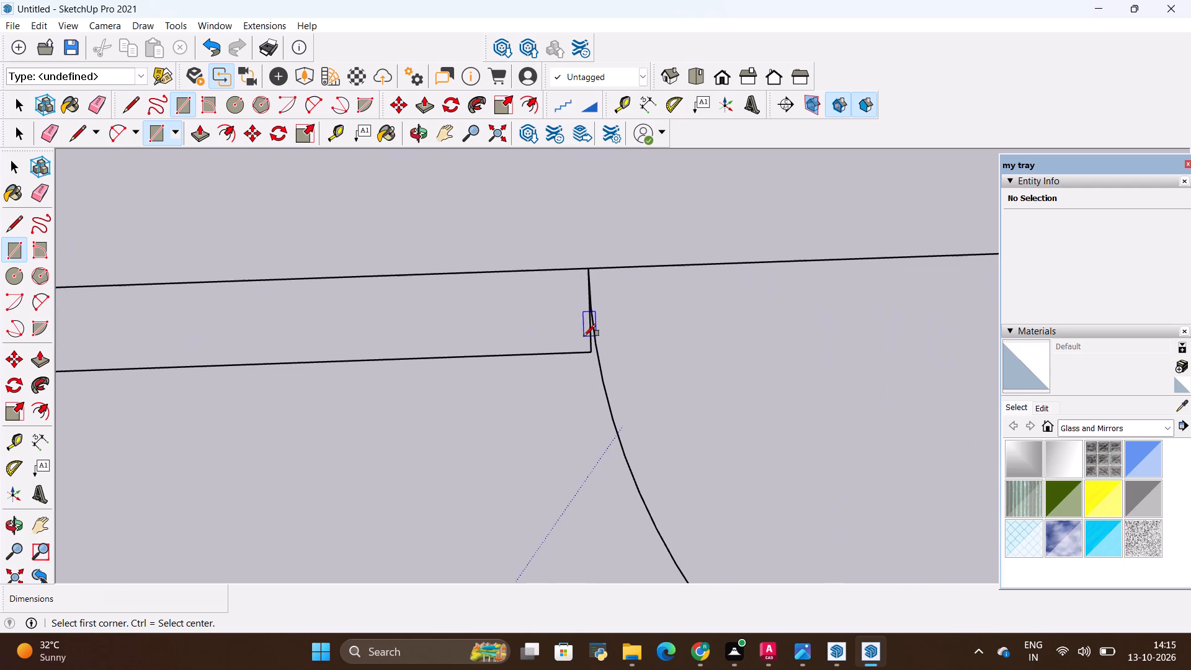
left_click(587, 350)
scroll(702, 344, "down", 5)
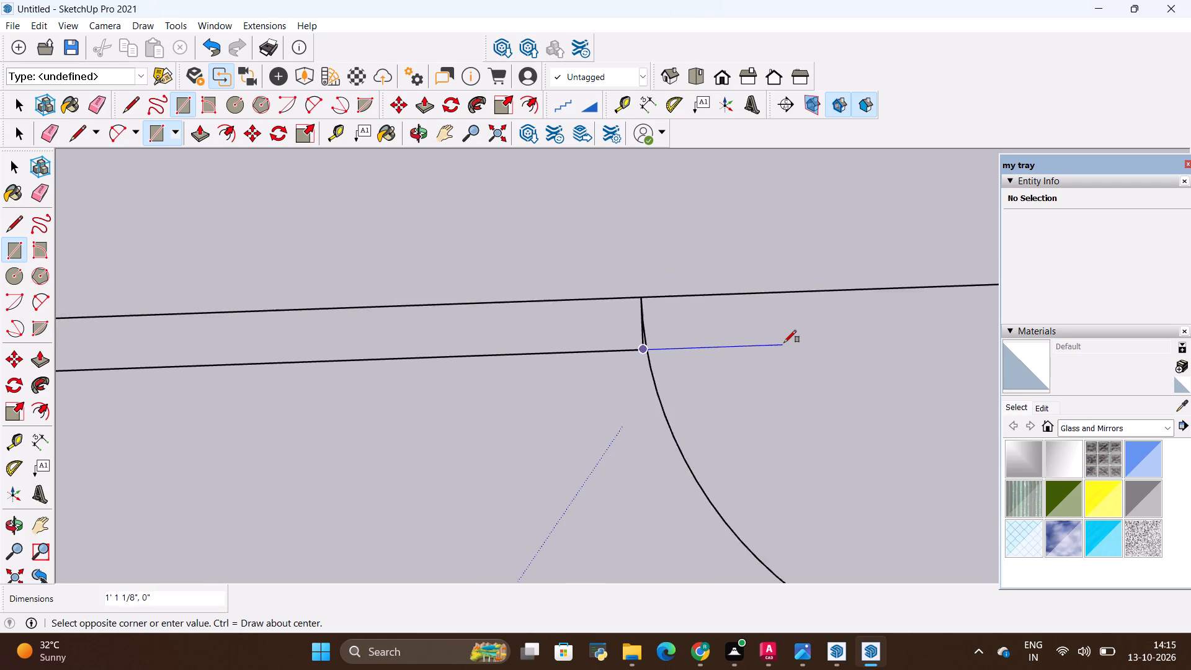
scroll(784, 342, "down", 8)
left_click(252, 329)
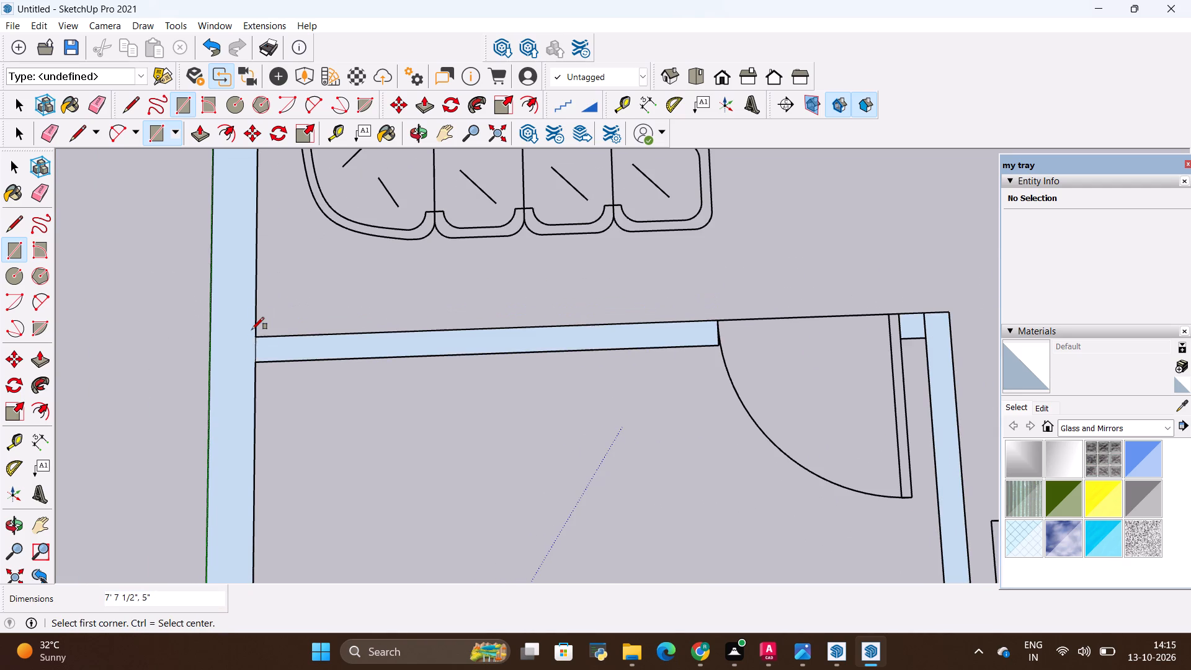
Erase the edge between the corner room's door wall and the long outer wall.
scroll(241, 359, "up", 5)
key("e")
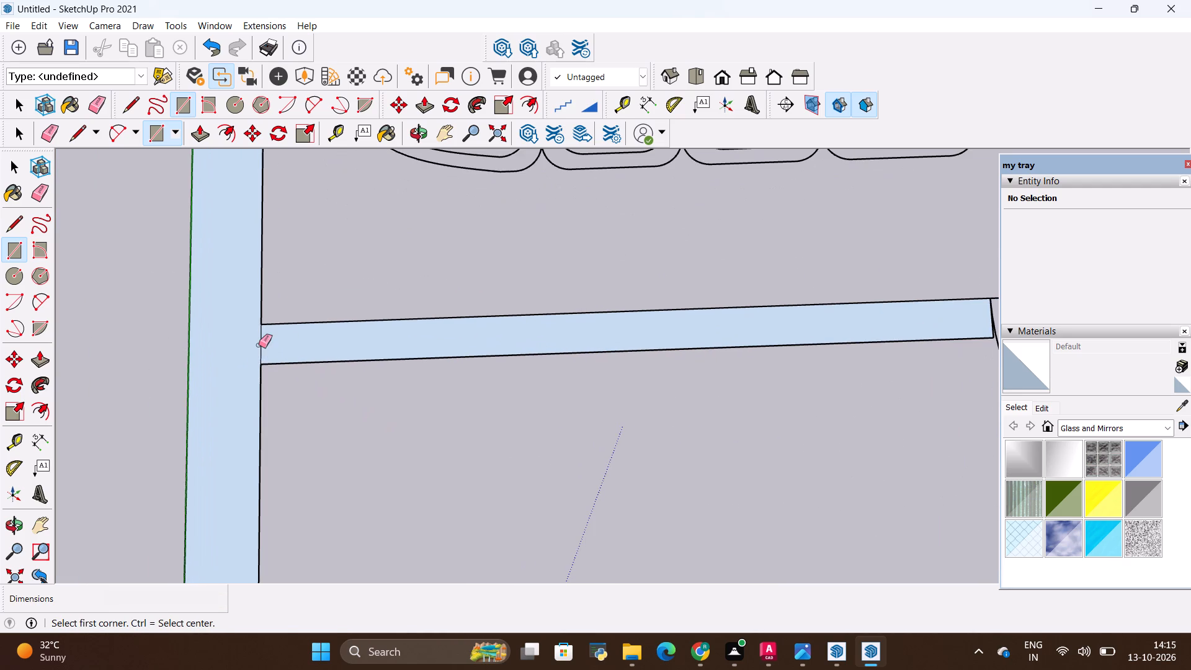
left_click_drag(267, 343, 257, 341)
Erase the edge between the first bedroom's front wall and the long outer wall.
scroll(235, 340, "down", 10)
scroll(557, 418, "down", 5)
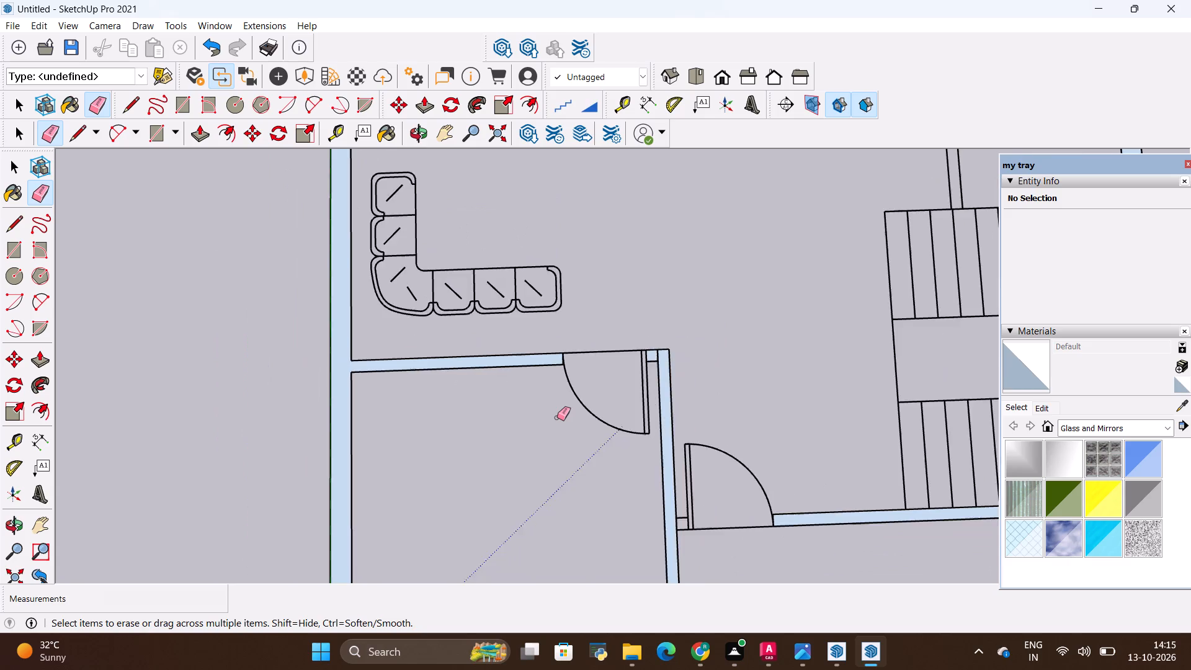
scroll(557, 418, "down", 17)
scroll(536, 322, "up", 4)
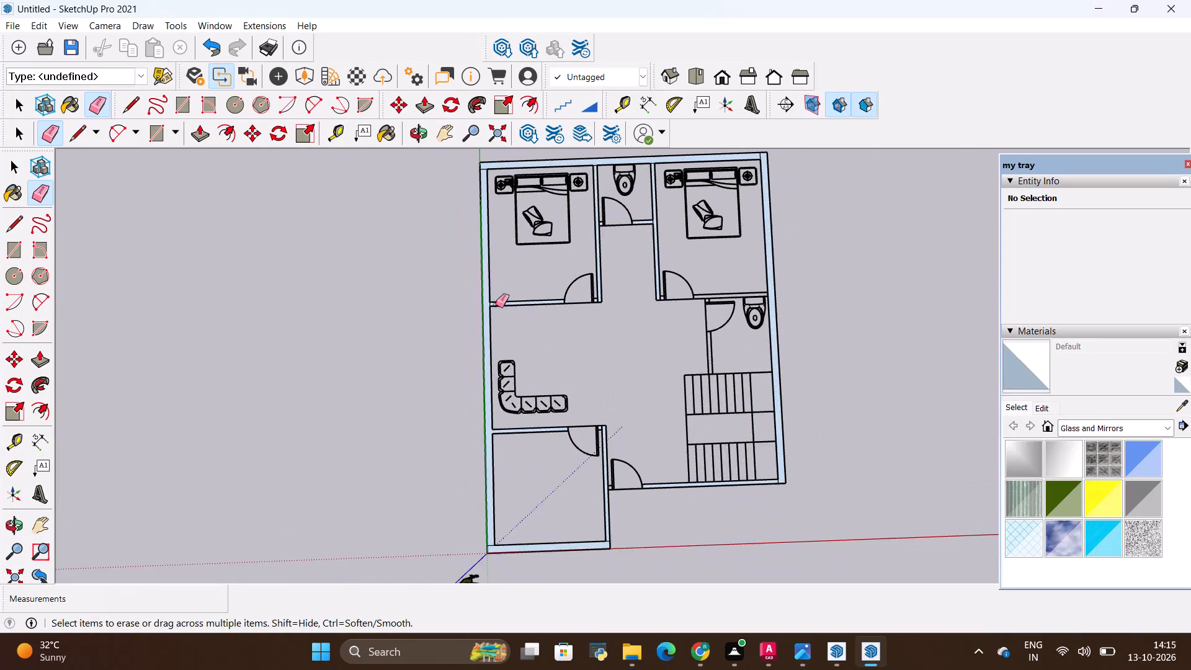
scroll(496, 305, "up", 20)
scroll(496, 305, "up", 8)
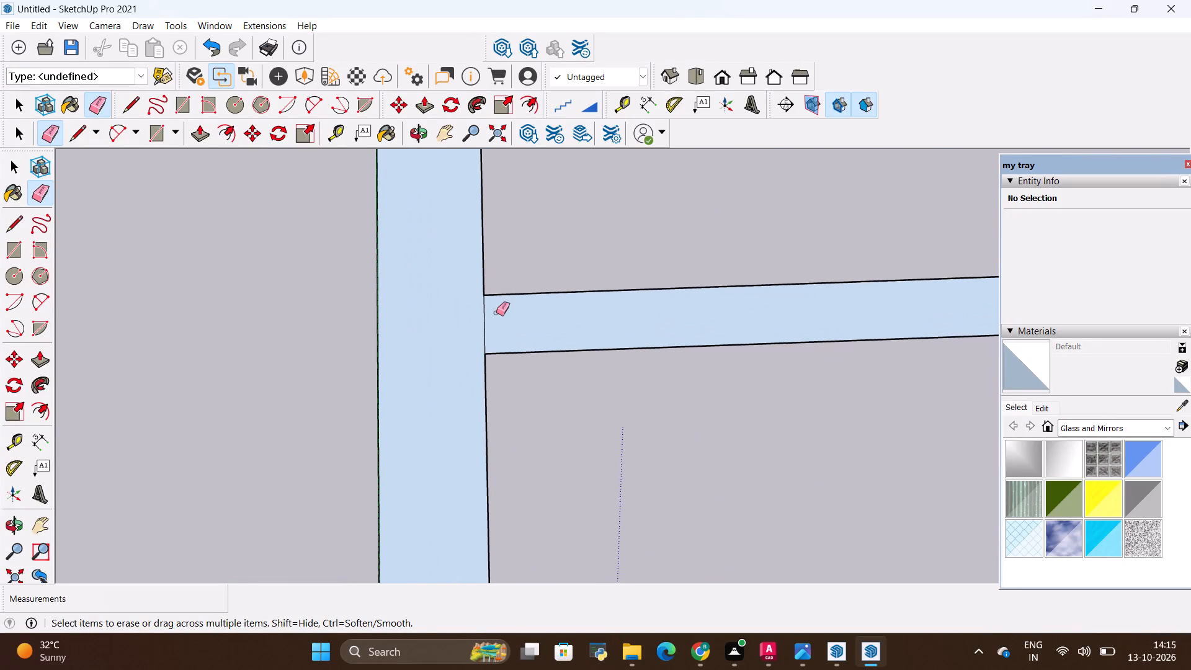
left_click_drag(496, 313, 474, 319)
Erase the edge between the long outer wall and the back wall at the first bedroom's outer corner.
scroll(521, 409, "down", 17)
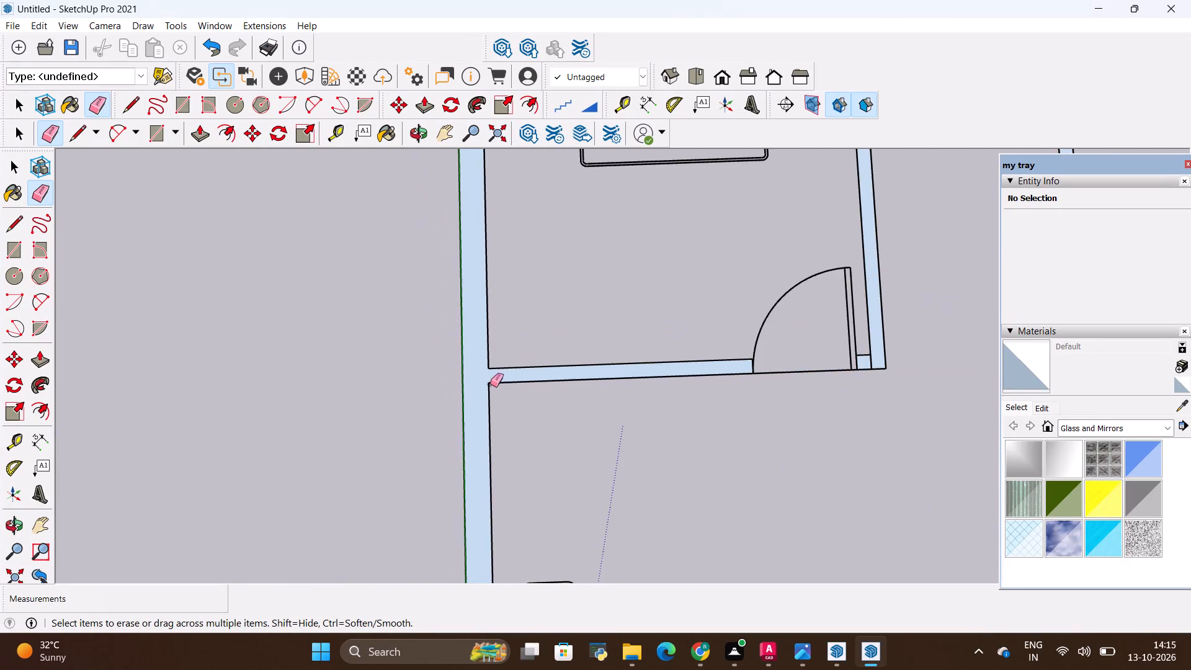
scroll(532, 382, "down", 6)
scroll(614, 402, "down", 4)
scroll(711, 385, "down", 4)
scroll(617, 206, "up", 5)
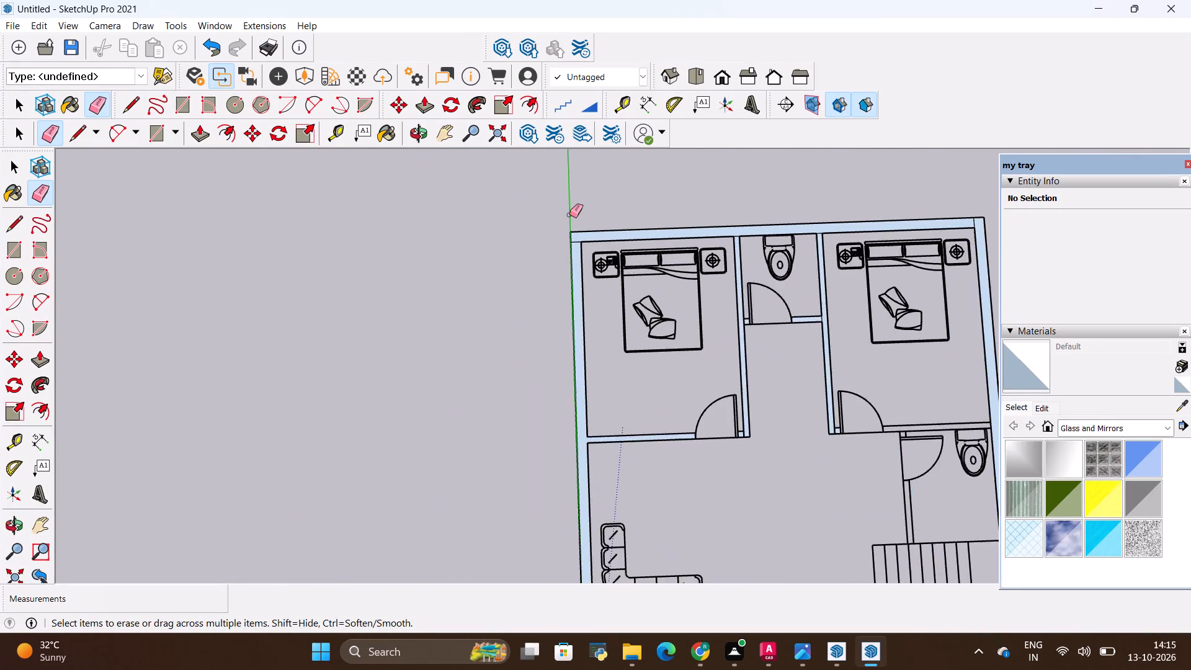
scroll(569, 215, "up", 16)
left_click_drag(583, 231, 583, 269)
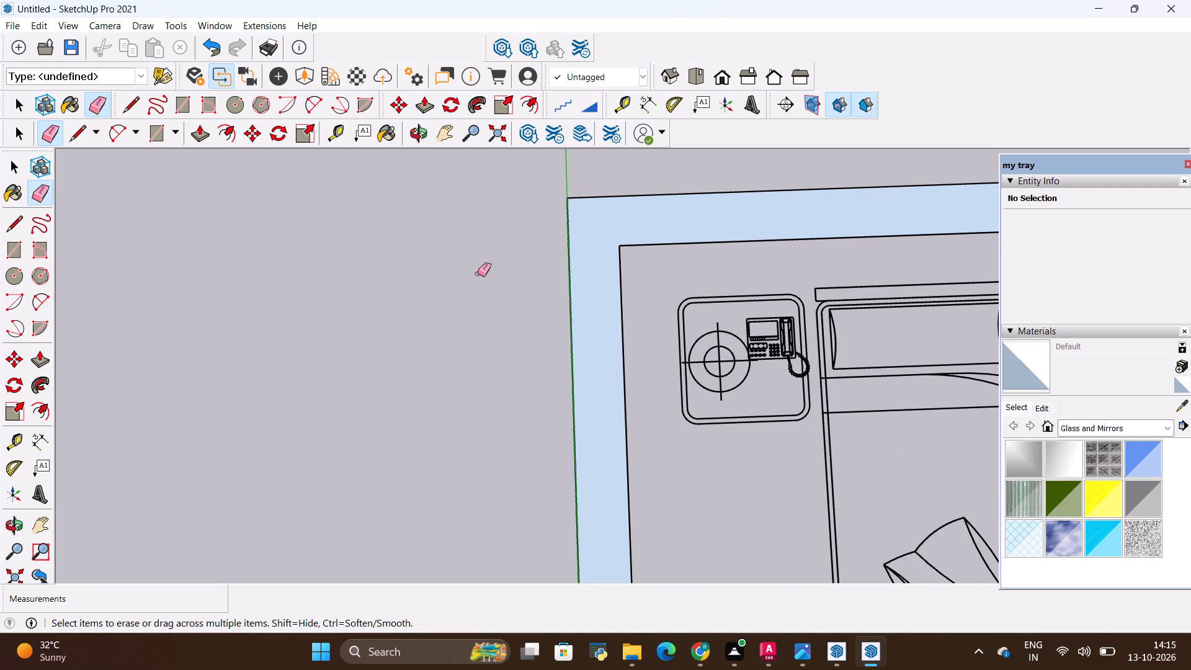
Erase the edge where the partition between the first bedroom and the middle bathroom meets the back wall.
scroll(390, 273, "down", 20)
scroll(718, 242, "up", 6)
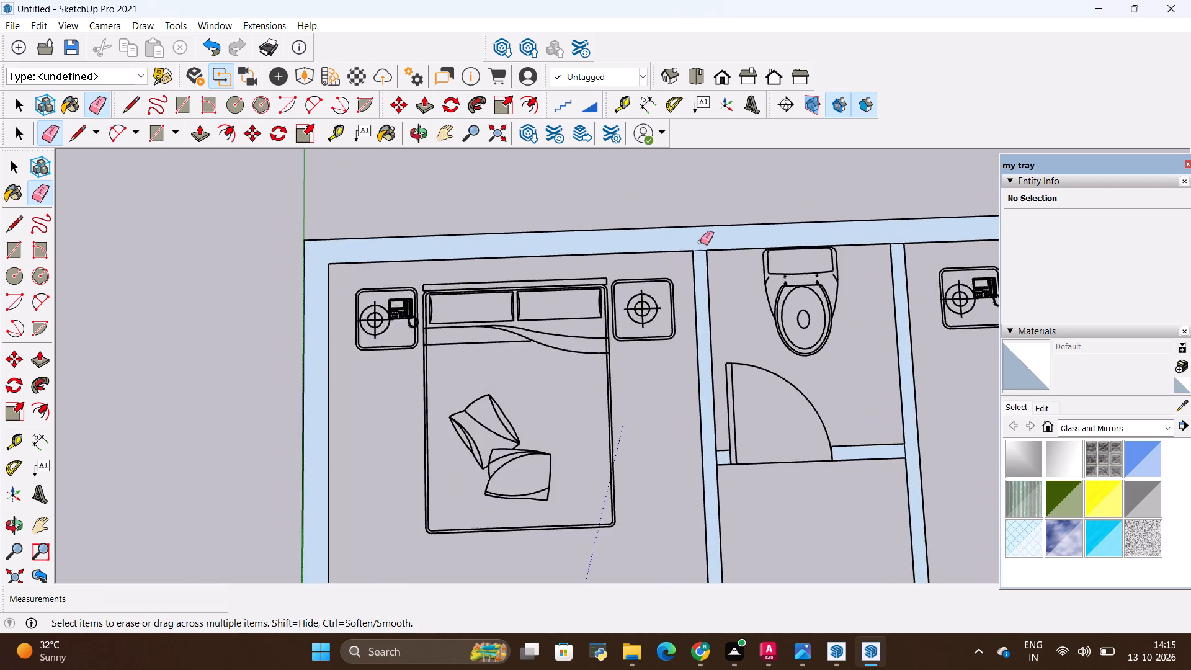
scroll(700, 242, "up", 10)
left_click_drag(698, 247, 698, 286)
Erase the edge where the partition between the middle bathroom and the second bedroom meets the back wall.
scroll(604, 248, "down", 11)
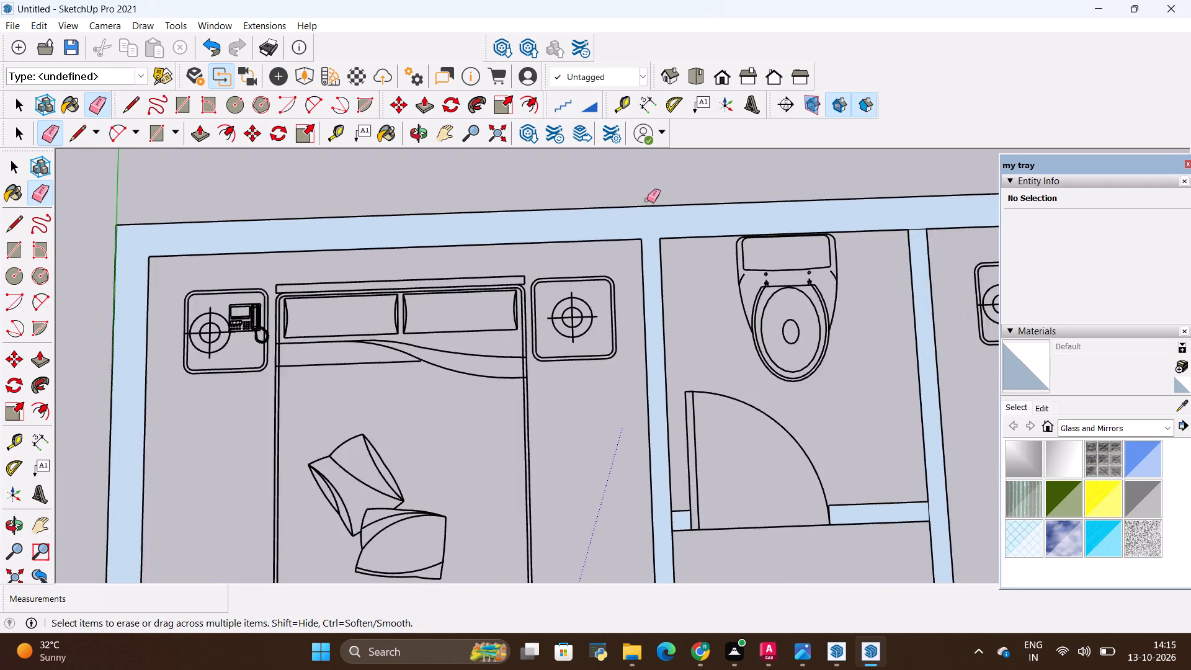
scroll(647, 200, "down", 3)
scroll(652, 534, "up", 10)
scroll(705, 324, "up", 6)
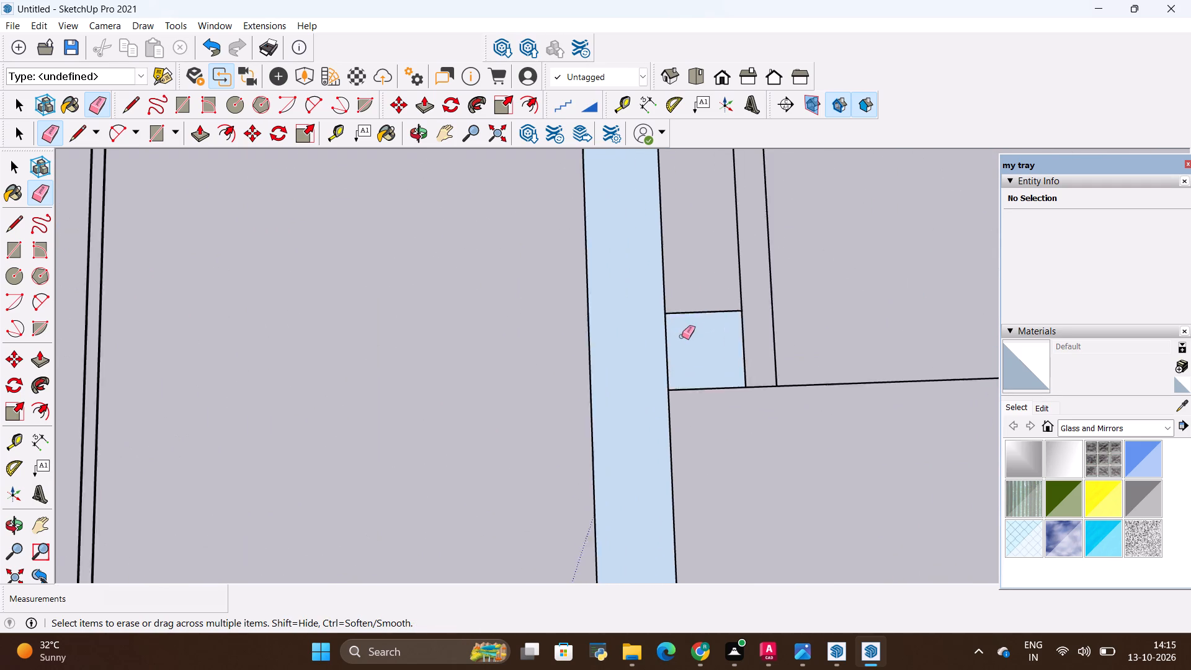
scroll(682, 336, "up", 5)
scroll(565, 341, "down", 20)
scroll(373, 316, "down", 10)
scroll(550, 177, "up", 16)
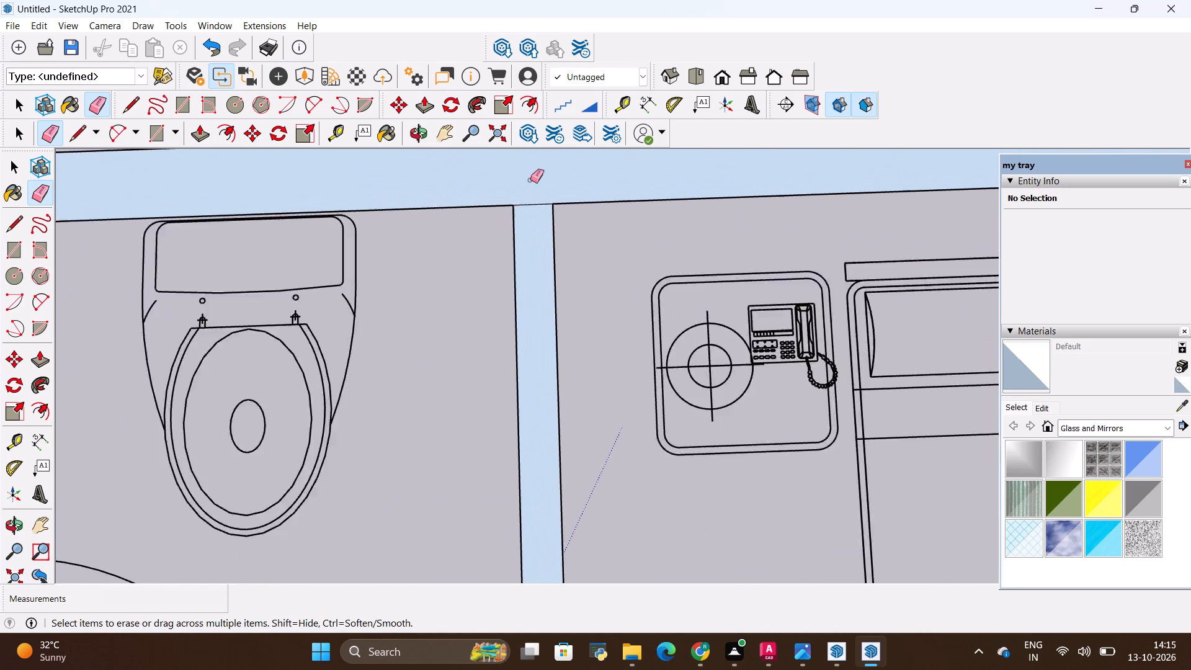
scroll(530, 180, "up", 5)
left_click_drag(529, 186, 529, 251)
Erase the edge between the back wall and the outer side wall at the second bedroom's outer corner.
scroll(457, 257, "down", 14)
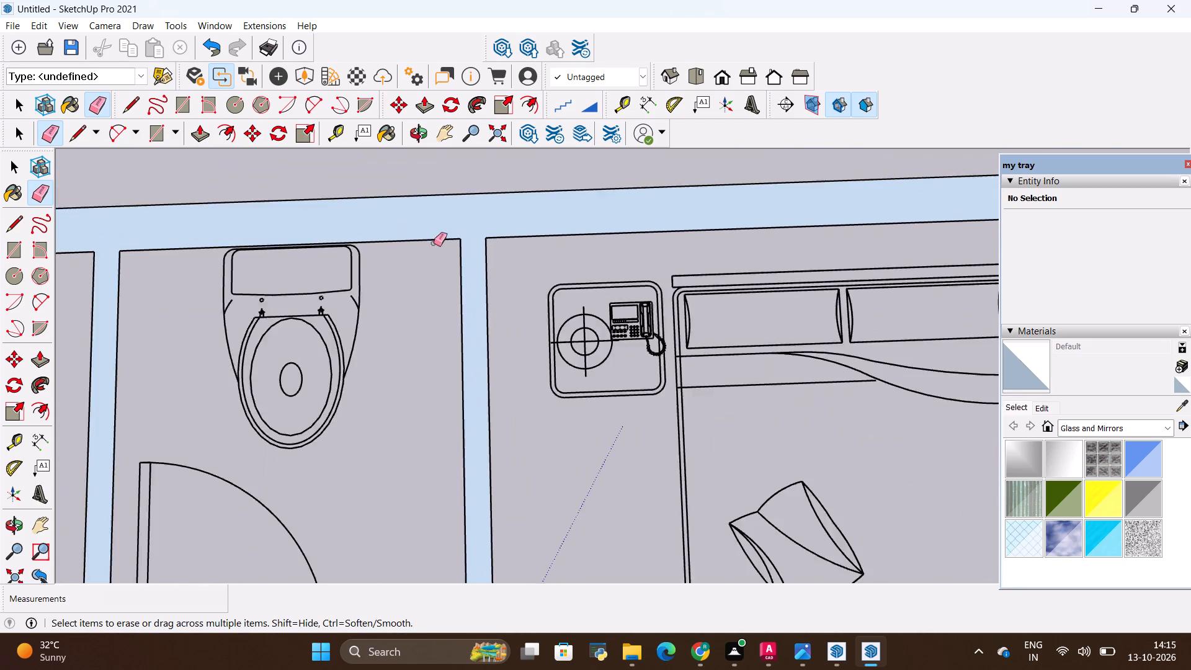
scroll(434, 243, "down", 5)
scroll(839, 203, "up", 7)
left_click_drag(836, 208, 829, 210)
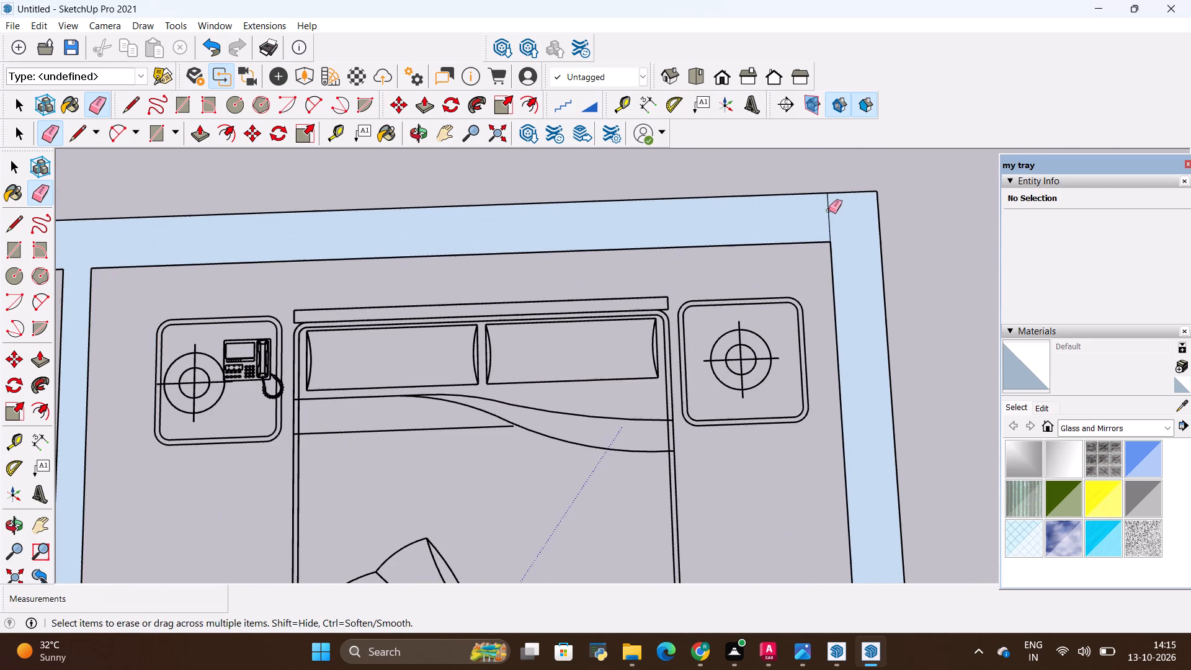
left_click_drag(829, 210, 825, 210)
Draw a rectangle about 7' 7 1/2" by 5" over the second bedroom's front wall, from the door opening to the outer wall.
scroll(786, 210, "down", 20)
scroll(786, 210, "down", 1)
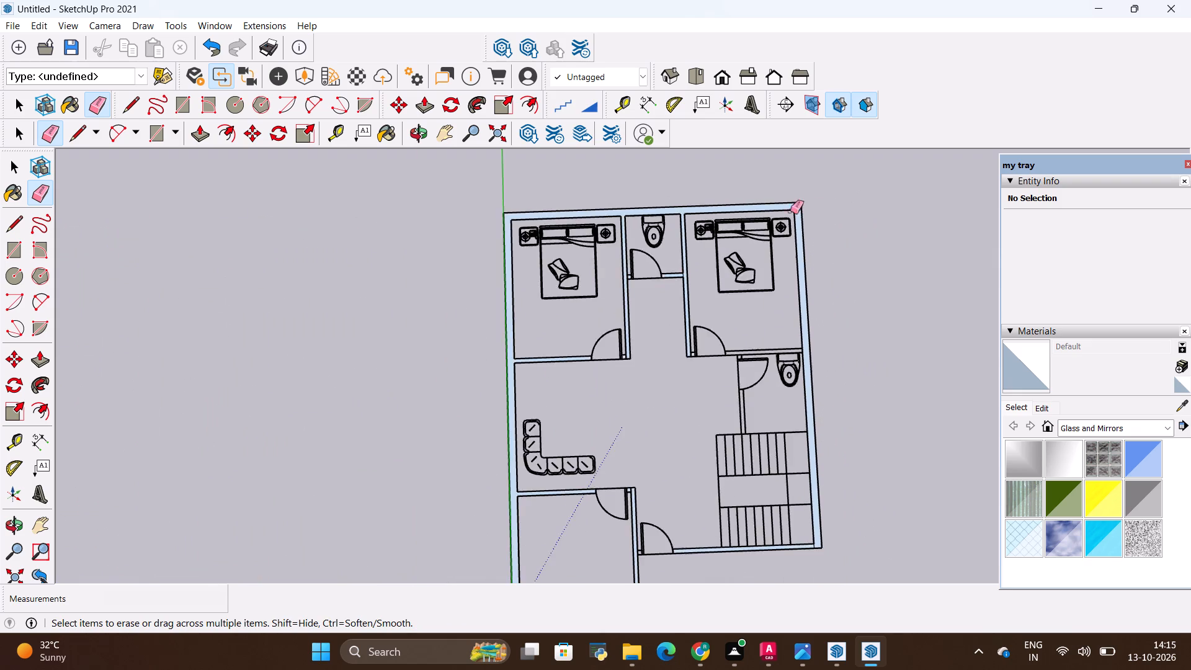
scroll(825, 347, "up", 8)
scroll(772, 361, "up", 8)
key("r")
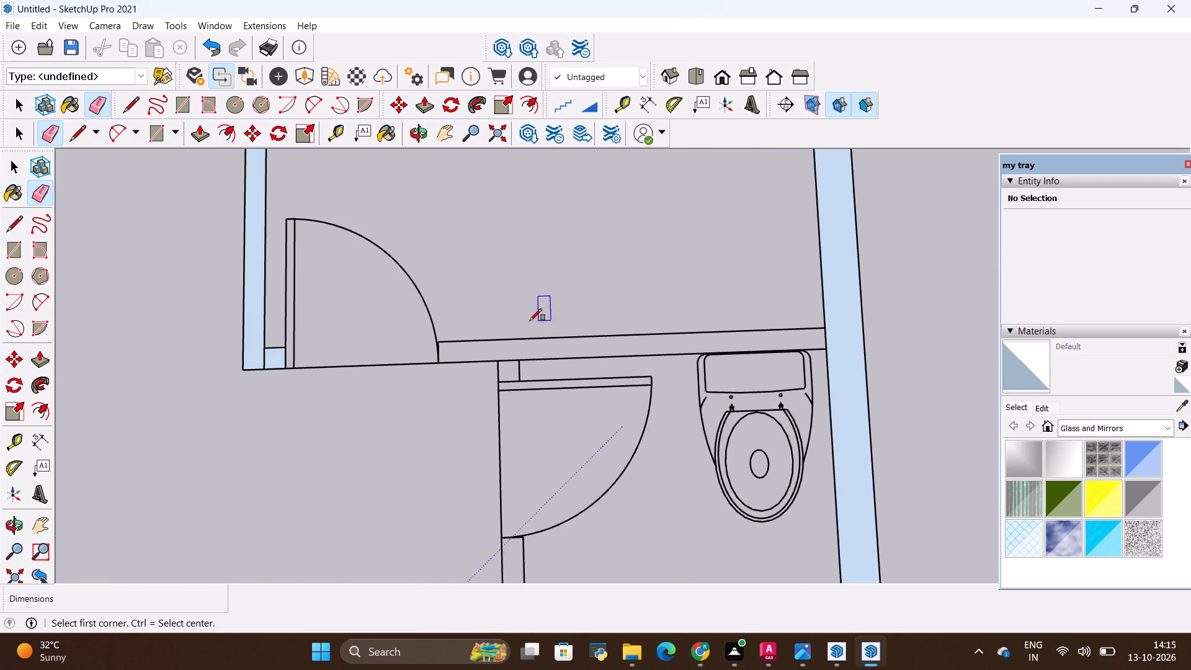
scroll(507, 324, "up", 19)
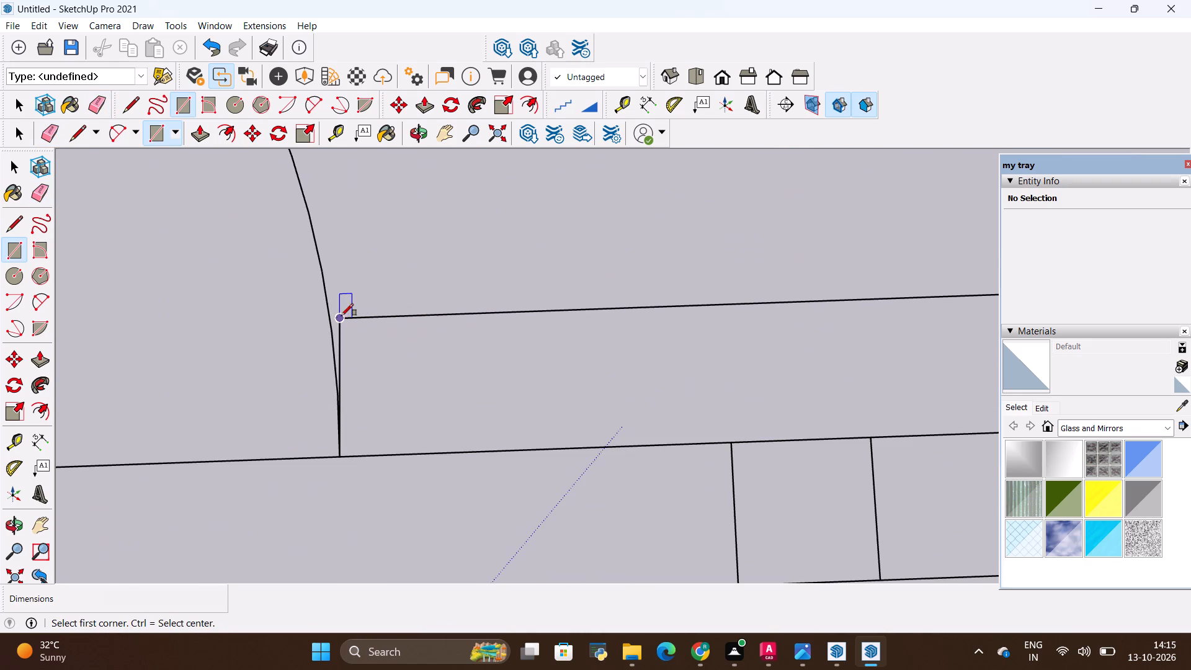
left_click(336, 318)
scroll(378, 311, "down", 18)
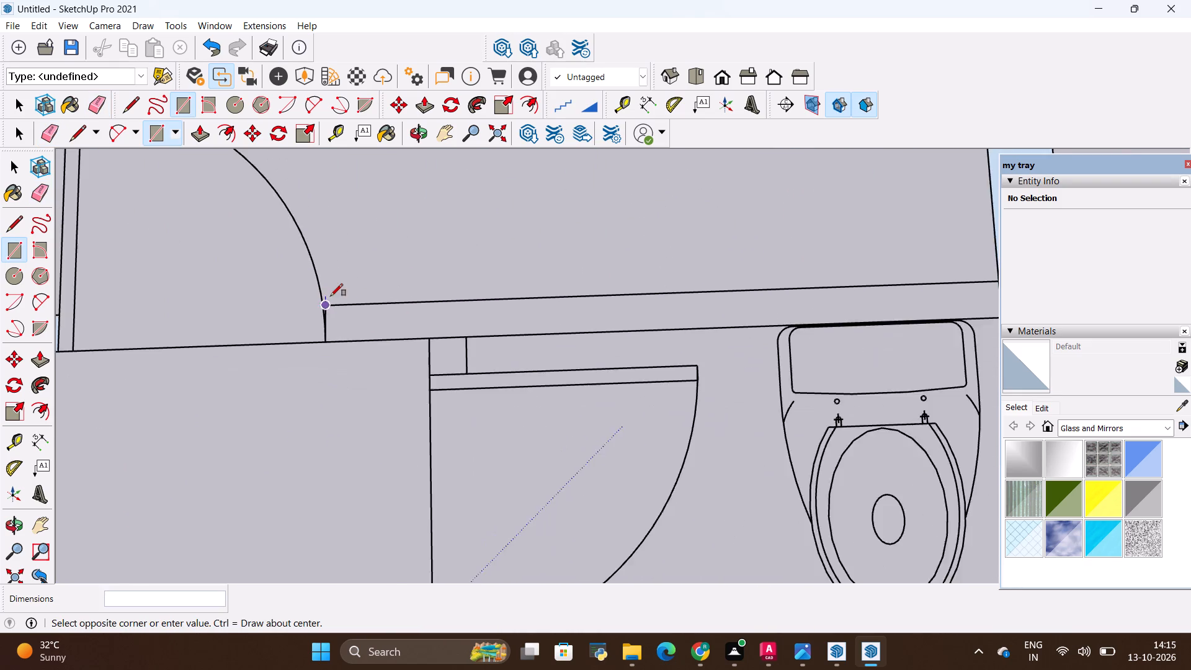
scroll(331, 296, "down", 2)
left_click(762, 308)
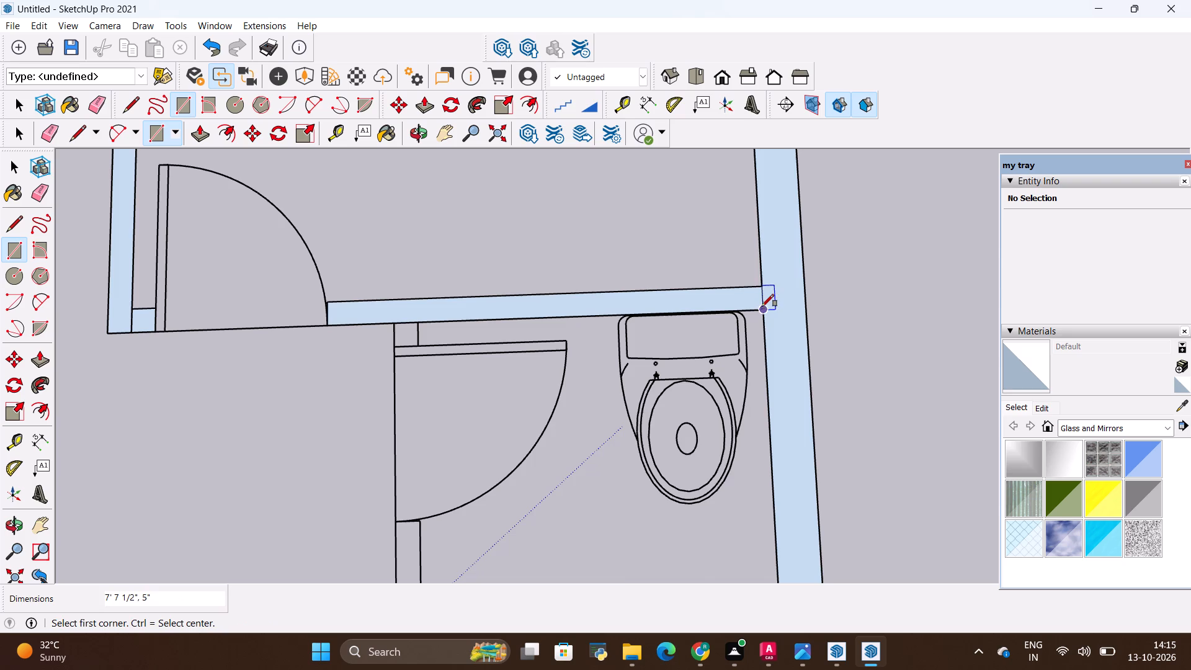
Erase the edge where the second bedroom's front wall meets the outer side wall.
scroll(762, 303, "up", 15)
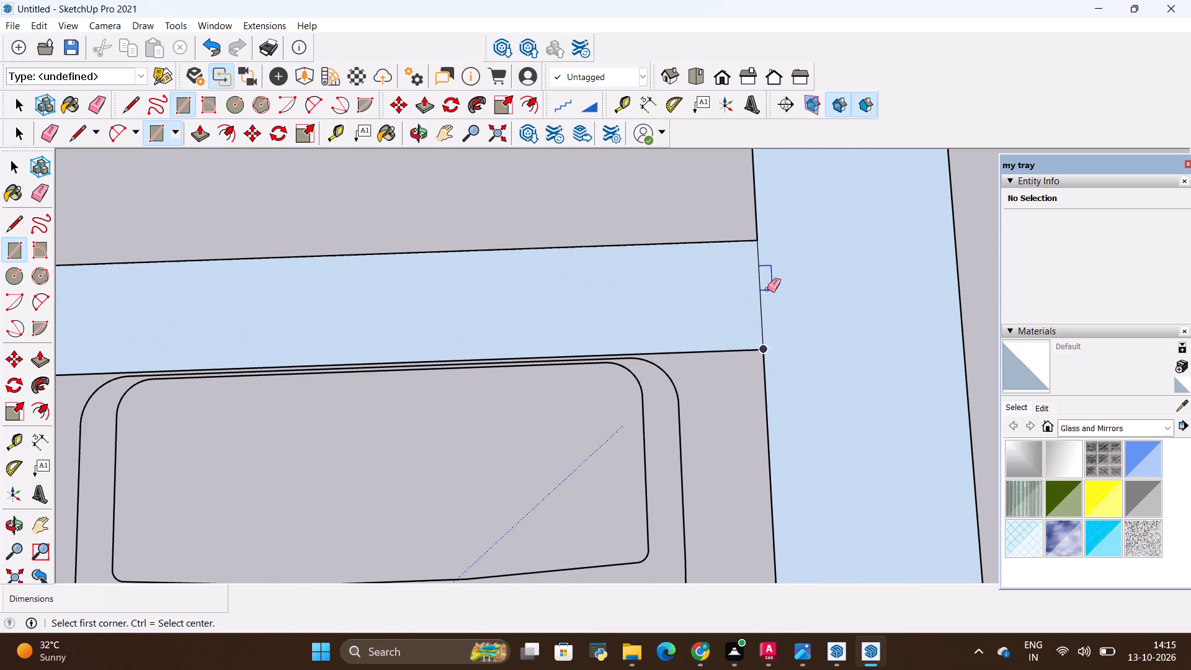
key("e")
left_click_drag(767, 289, 756, 288)
Draw a rectangle over the short wall stub between the second bedroom's front wall and the door of the bathroom beside the stairs.
scroll(798, 287, "down", 15)
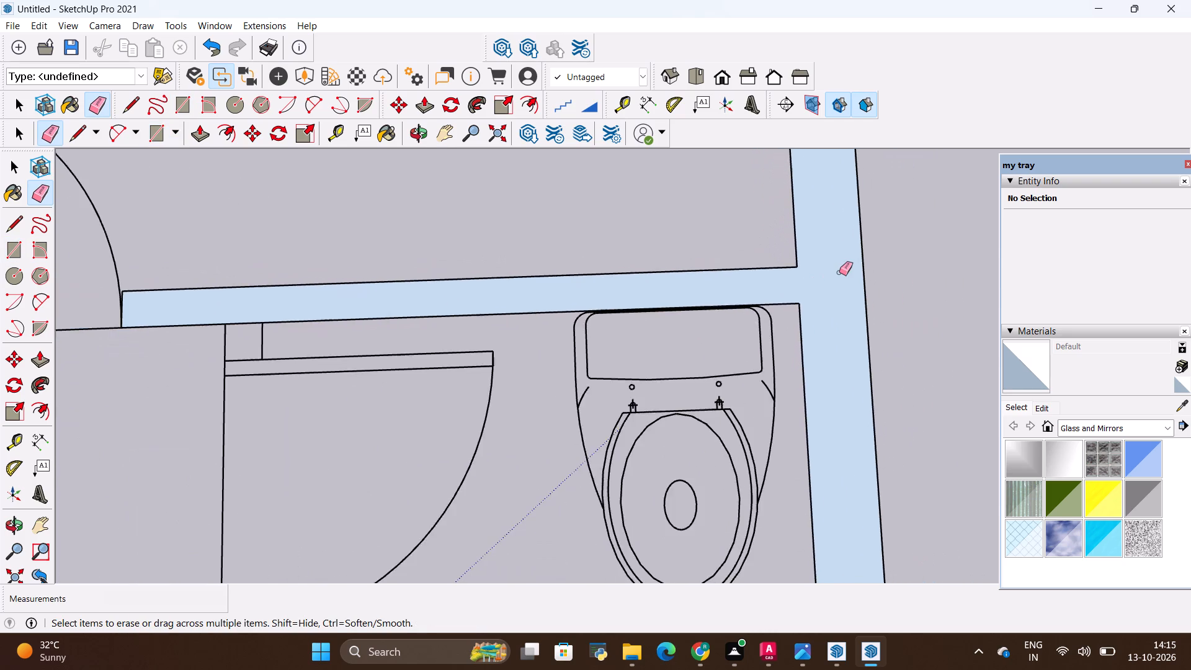
scroll(839, 272, "down", 3)
scroll(669, 257, "down", 4)
scroll(530, 302, "up", 10)
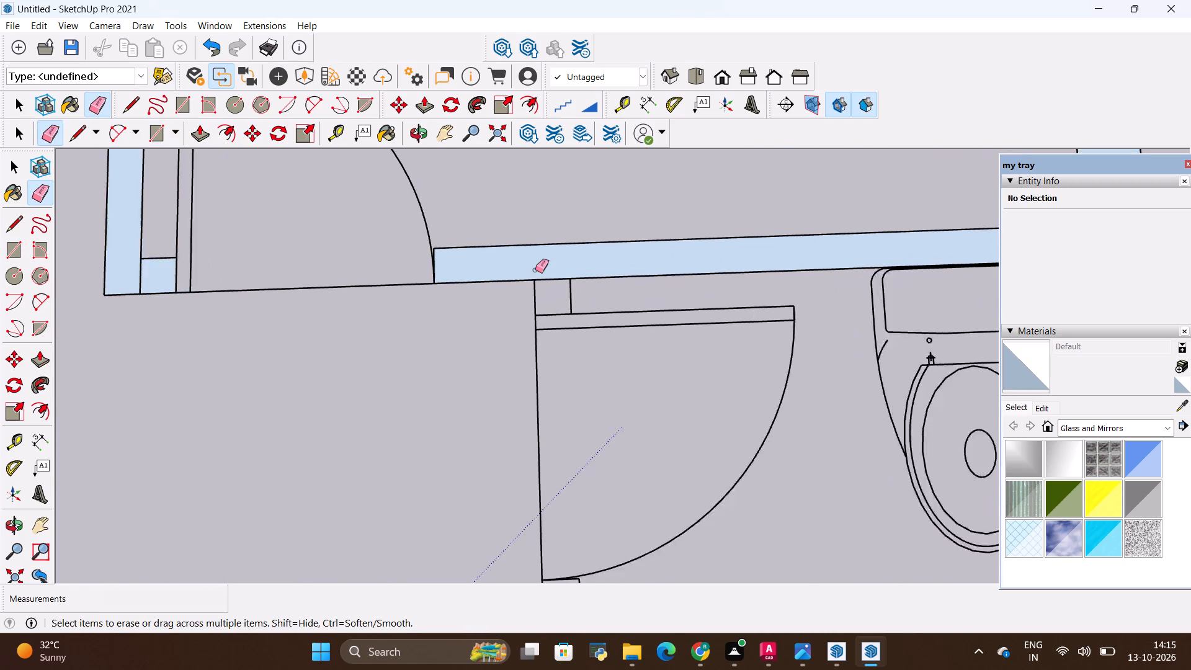
key("r")
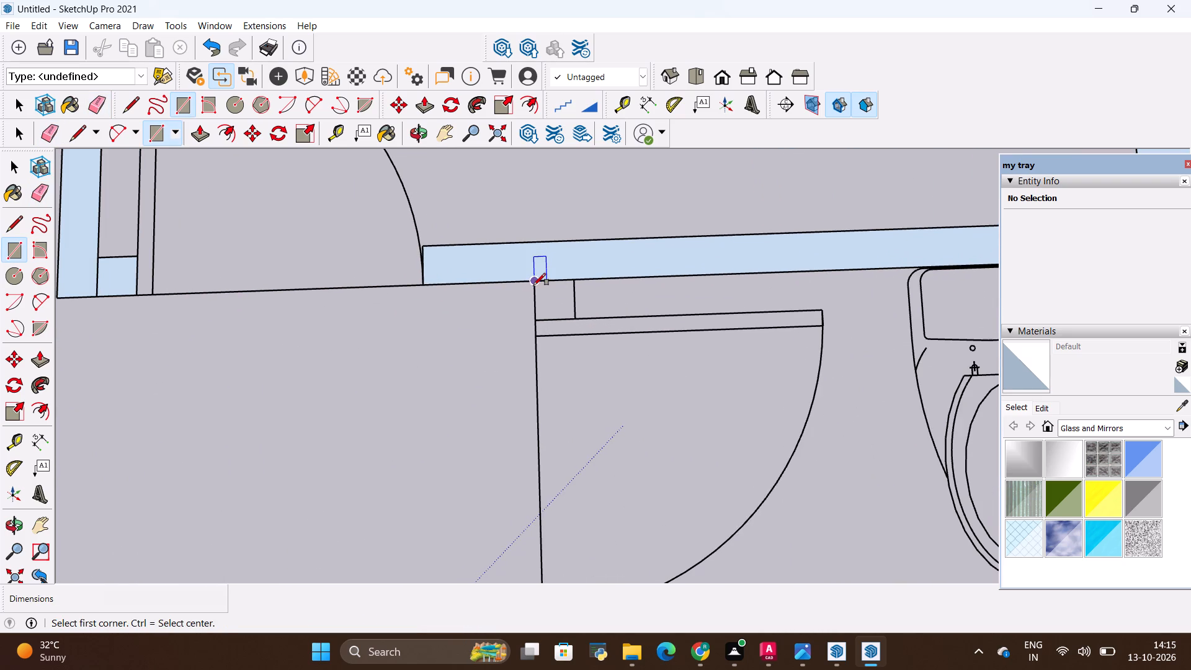
left_click(533, 285)
left_click(576, 320)
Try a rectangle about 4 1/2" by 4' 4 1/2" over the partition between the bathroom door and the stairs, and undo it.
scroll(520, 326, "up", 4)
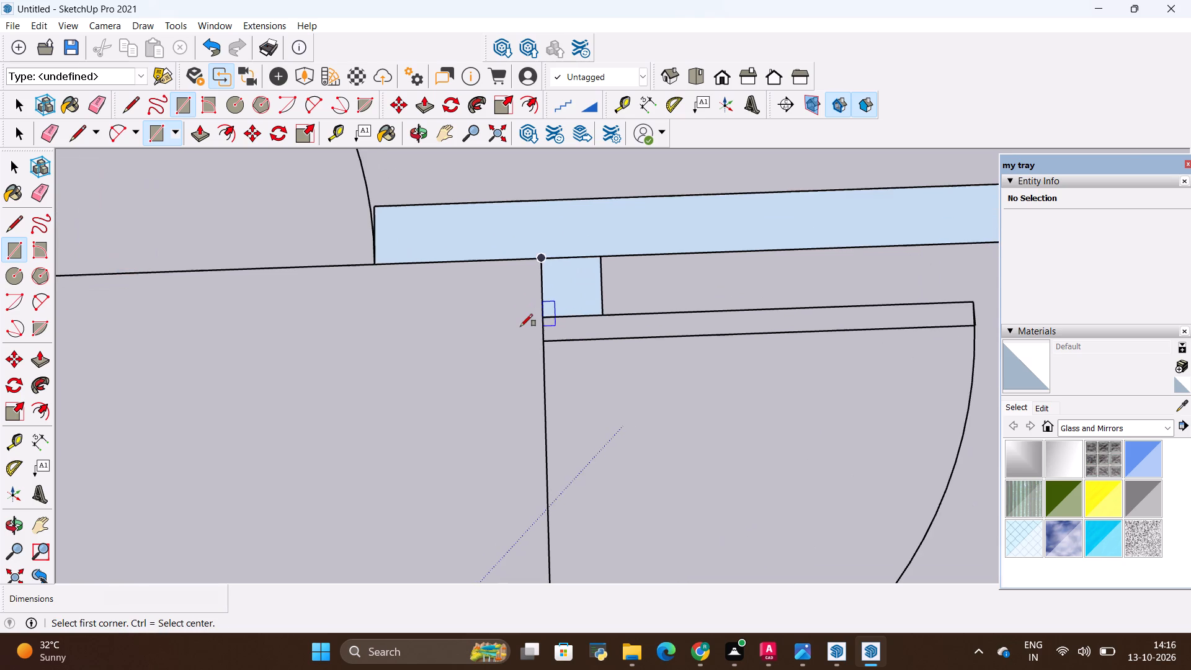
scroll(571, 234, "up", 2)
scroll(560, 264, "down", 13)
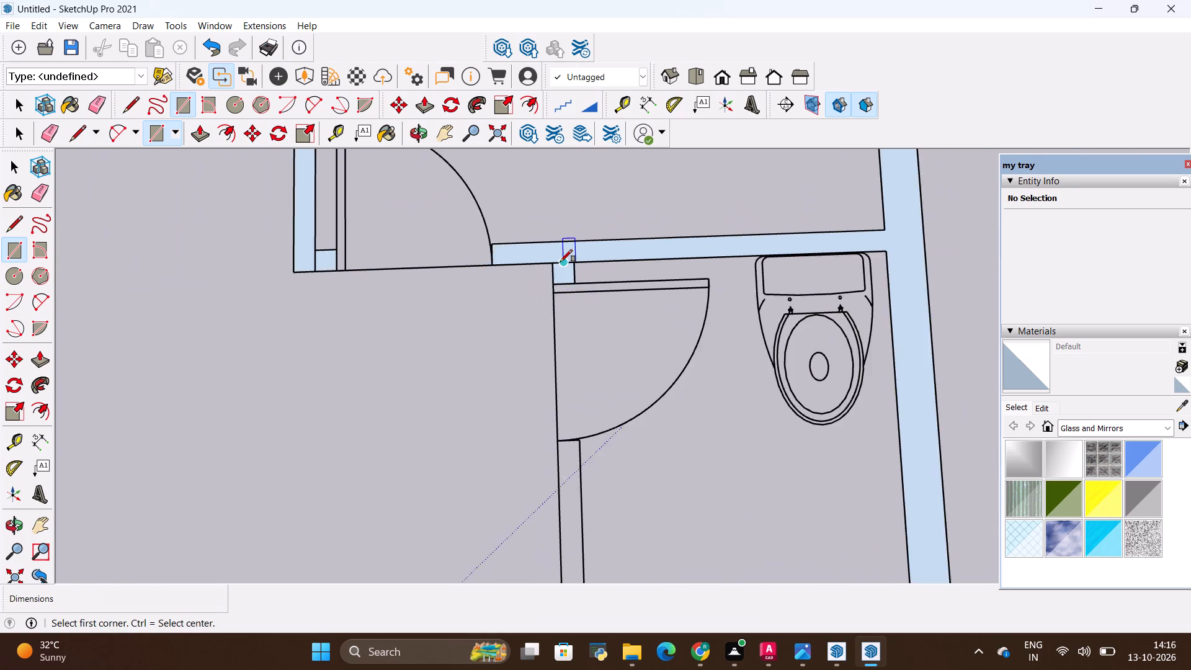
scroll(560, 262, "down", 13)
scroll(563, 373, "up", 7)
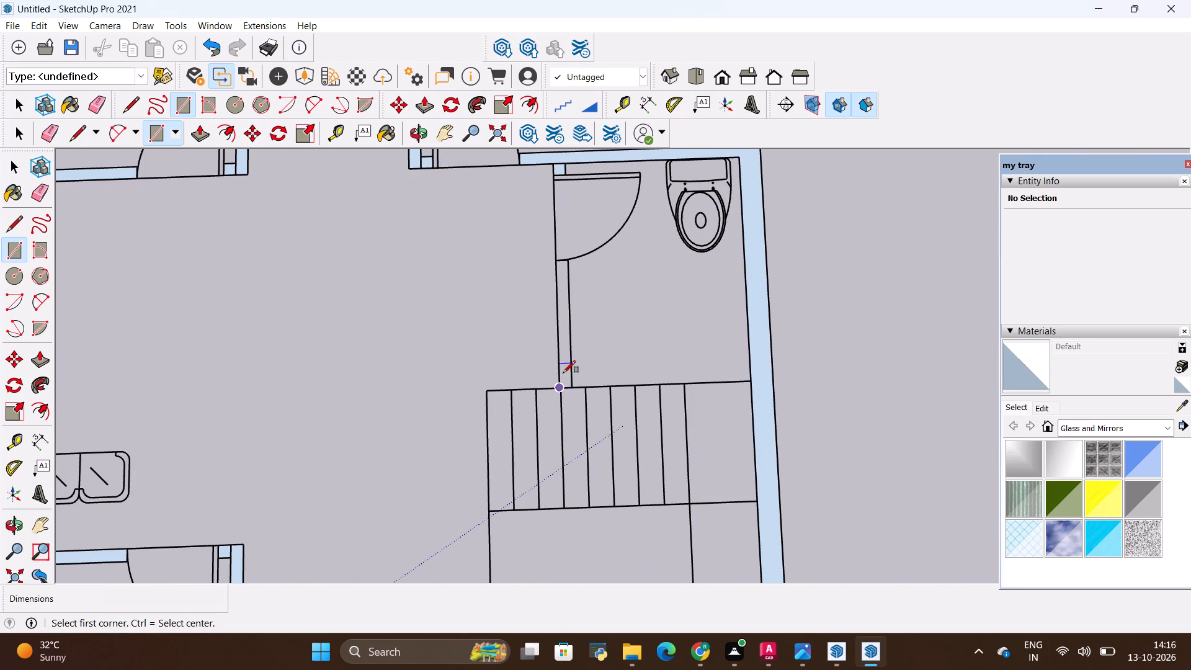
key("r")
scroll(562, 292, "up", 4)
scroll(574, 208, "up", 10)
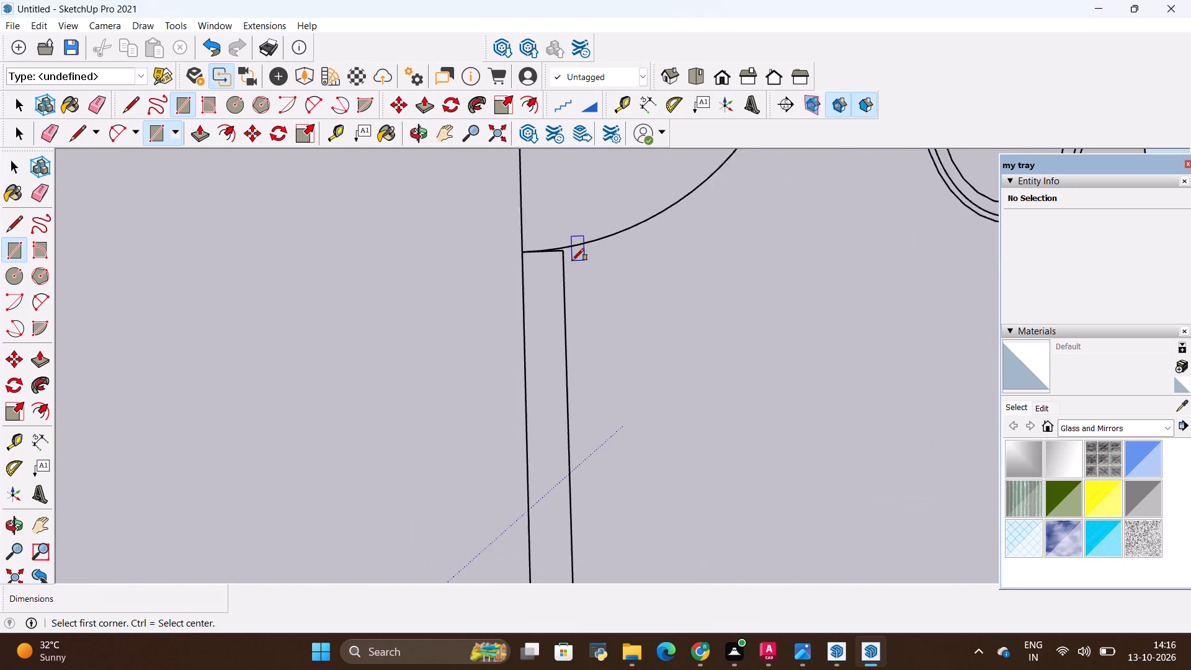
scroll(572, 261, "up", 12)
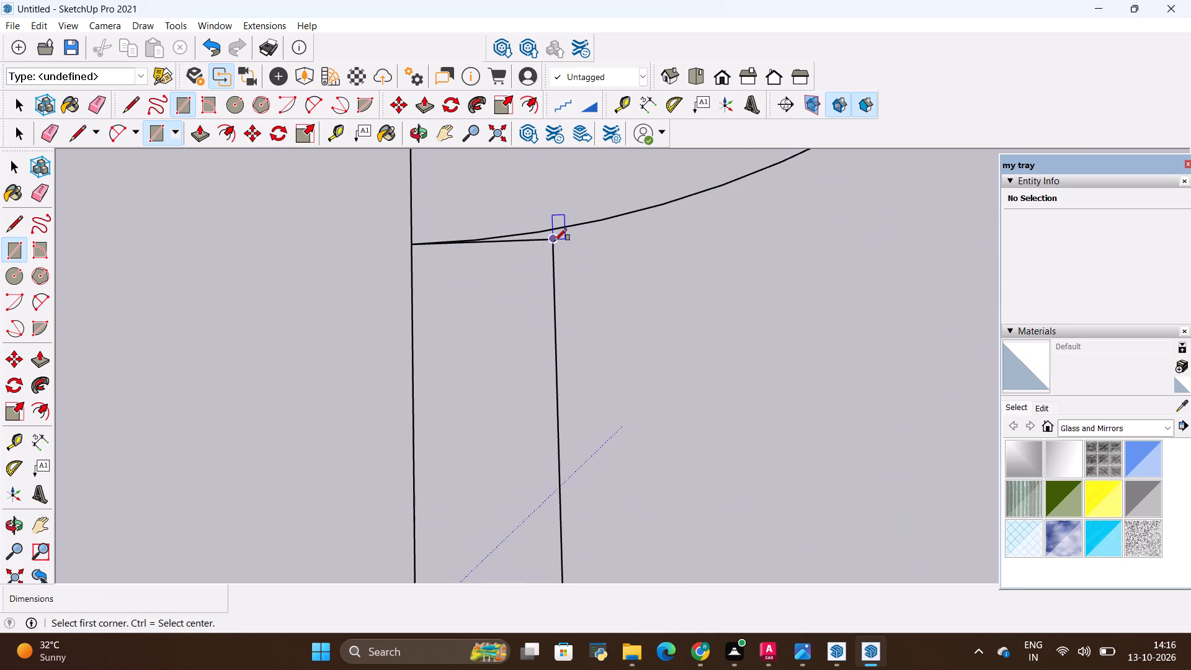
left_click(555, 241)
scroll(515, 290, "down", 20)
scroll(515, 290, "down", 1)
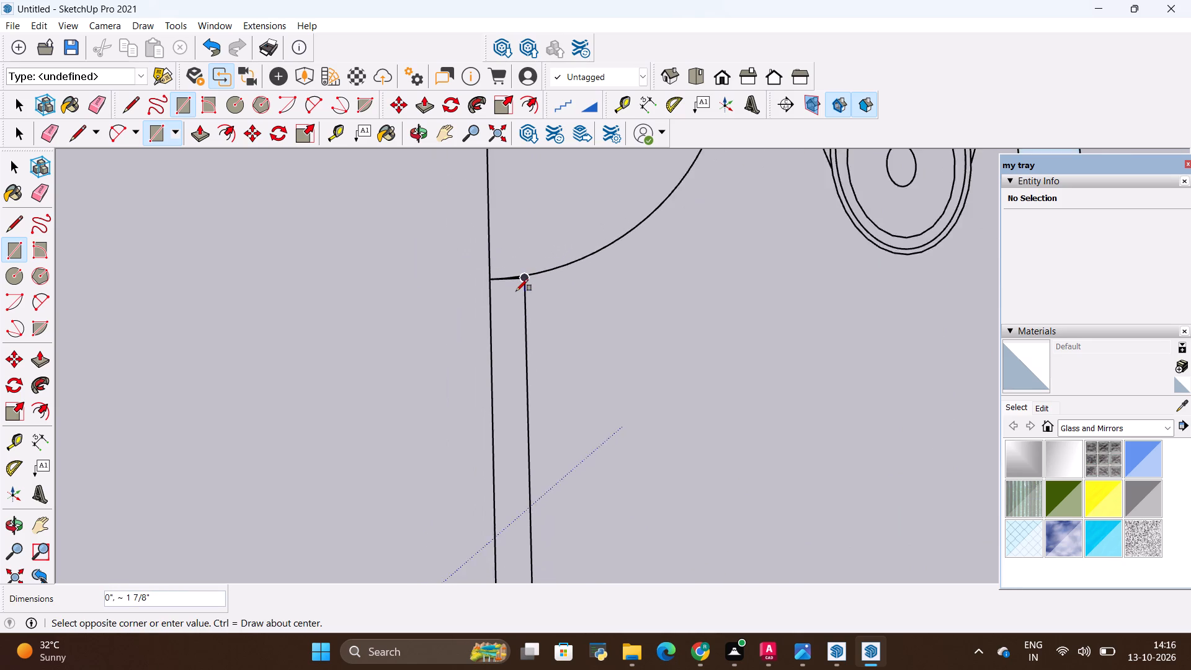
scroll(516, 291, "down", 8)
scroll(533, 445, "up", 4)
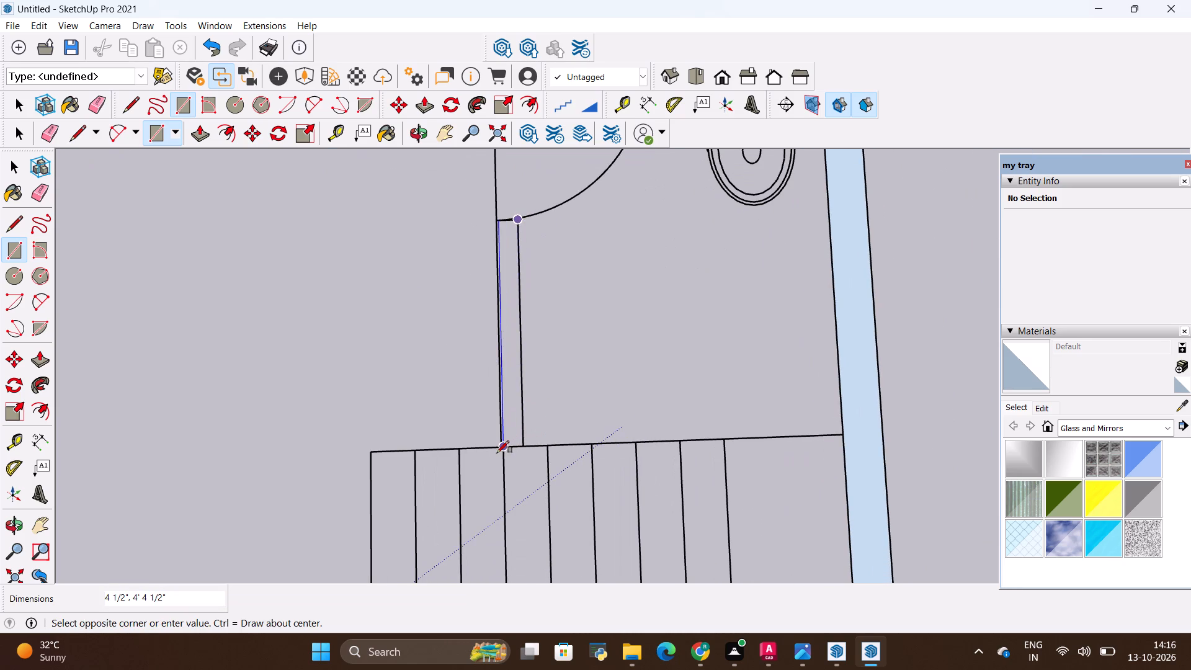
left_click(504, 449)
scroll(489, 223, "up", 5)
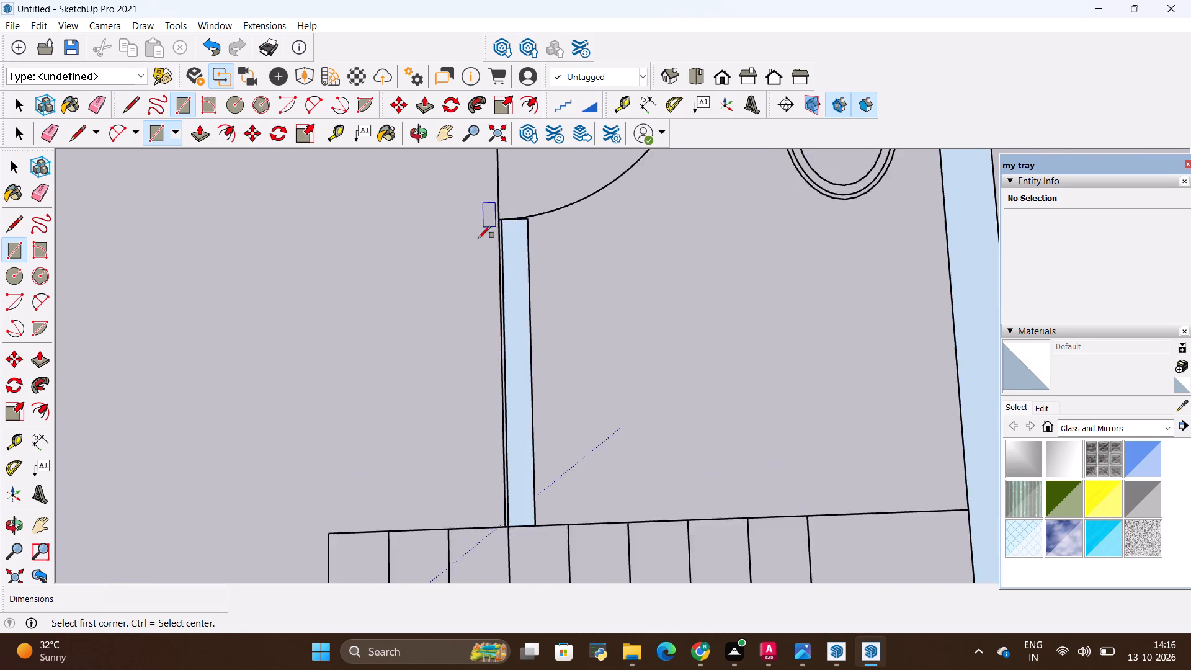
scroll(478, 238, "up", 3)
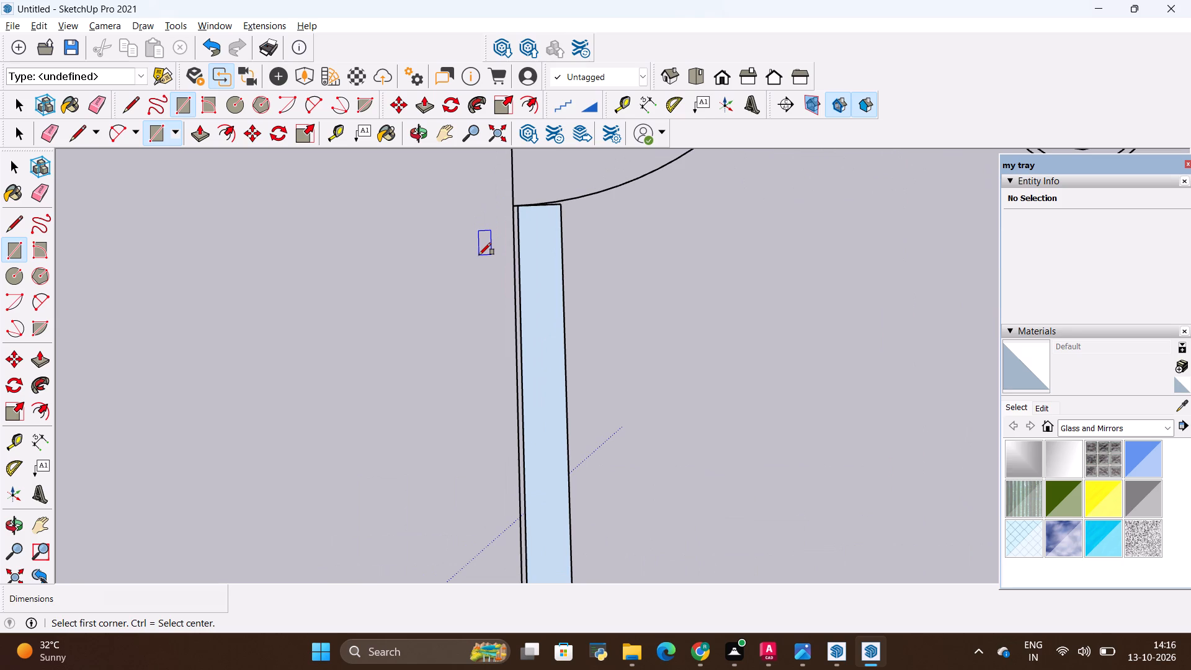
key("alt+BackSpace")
Draw a rectangle about 5" by 4' 4 1/2" covering the full width of the bathroom partition between the door and the stairs.
scroll(551, 208, "up", 7)
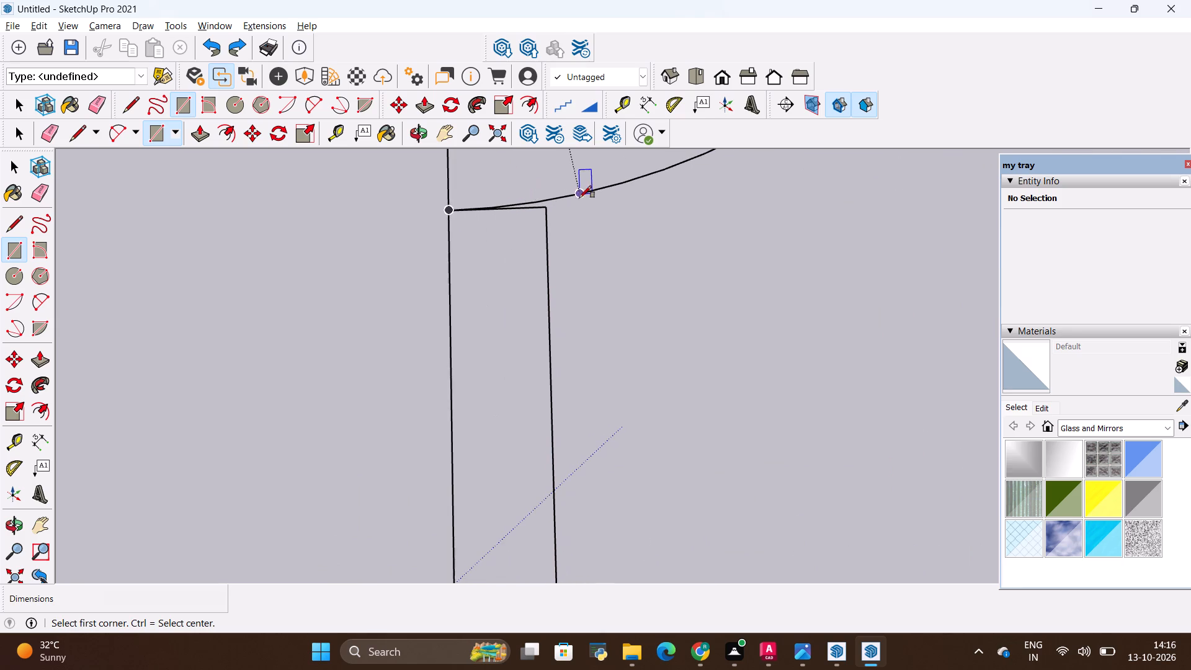
left_click(550, 209)
scroll(461, 308, "down", 4)
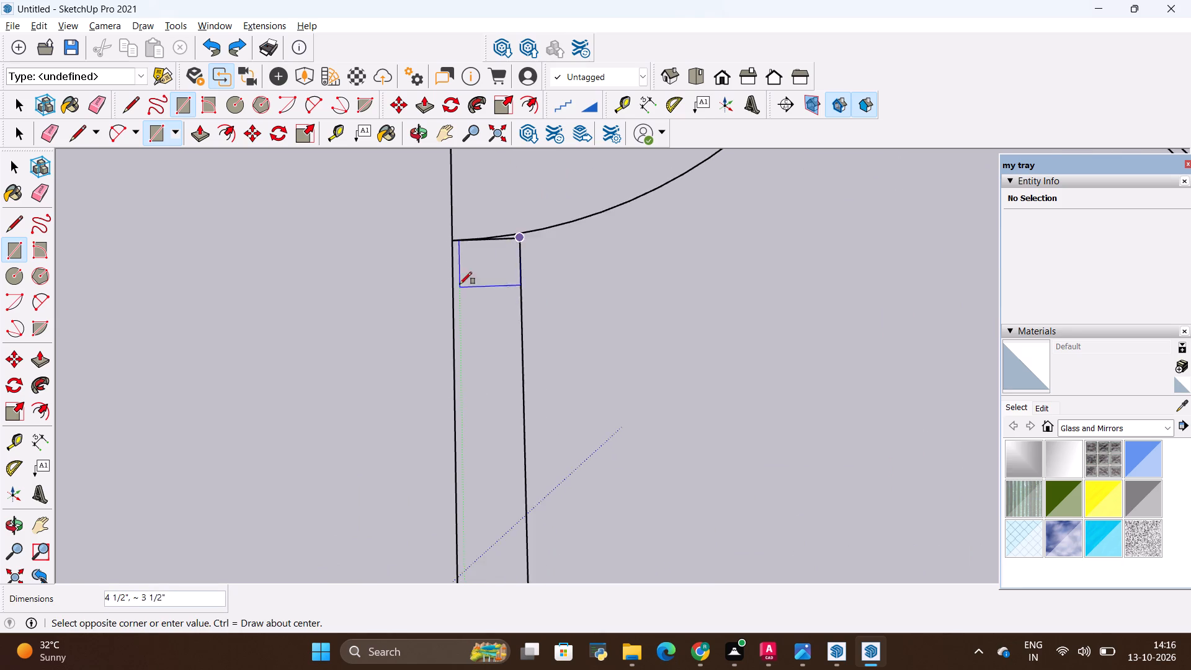
scroll(460, 279, "down", 13)
scroll(462, 488, "up", 4)
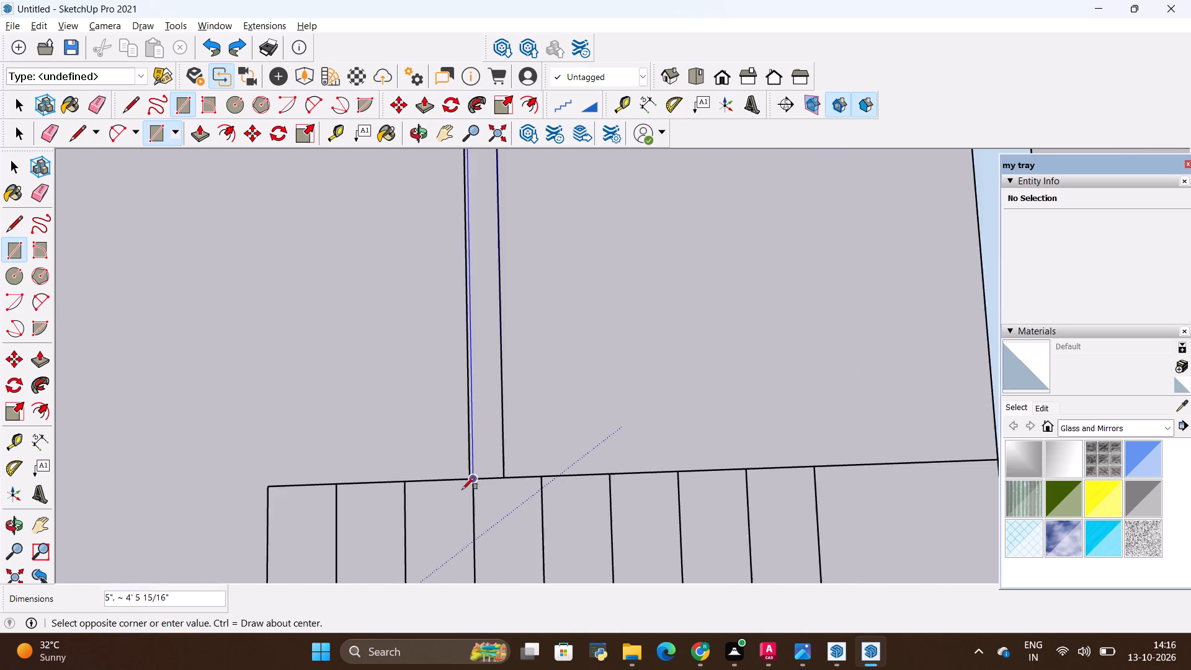
scroll(462, 489, "up", 20)
scroll(462, 489, "up", 1)
left_click(503, 455)
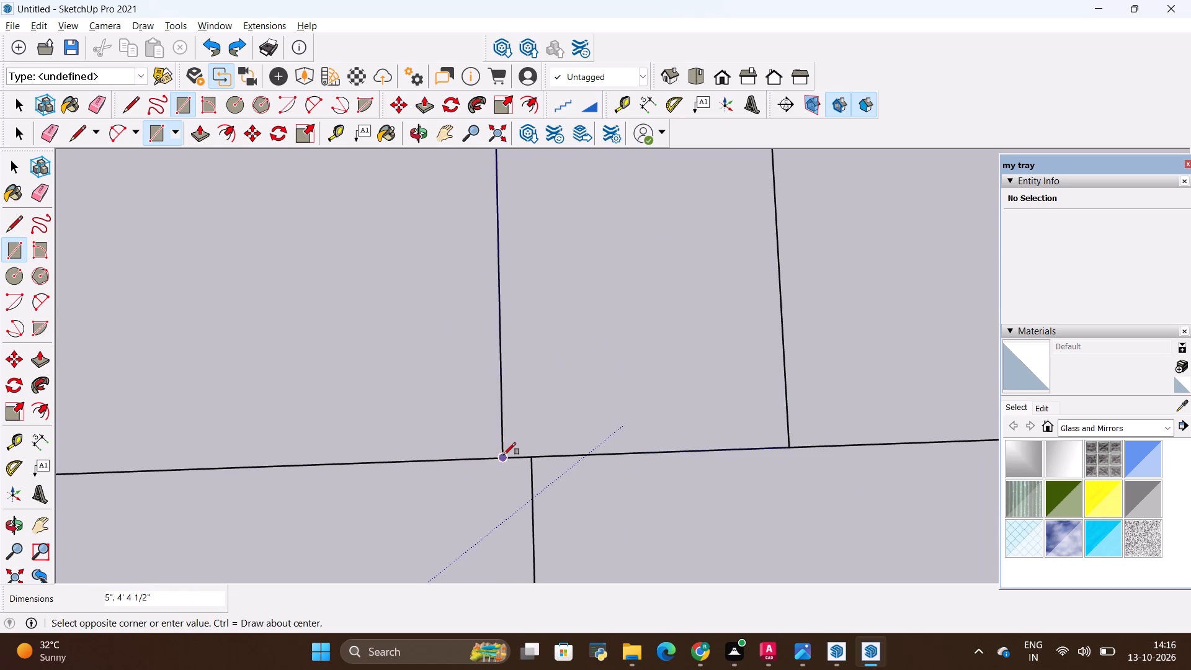
Erase the edge where the front room's side wall beside the entrance meets its front wall.
scroll(365, 445, "down", 14)
scroll(635, 306, "down", 20)
scroll(635, 306, "down", 2)
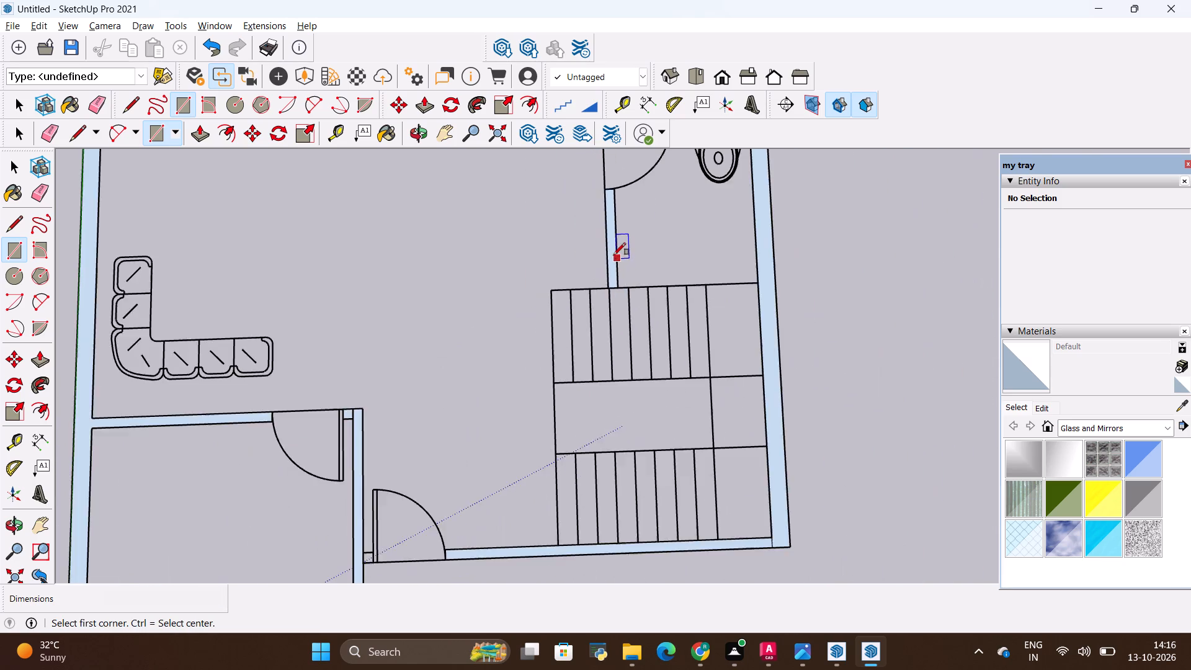
scroll(612, 250, "down", 6)
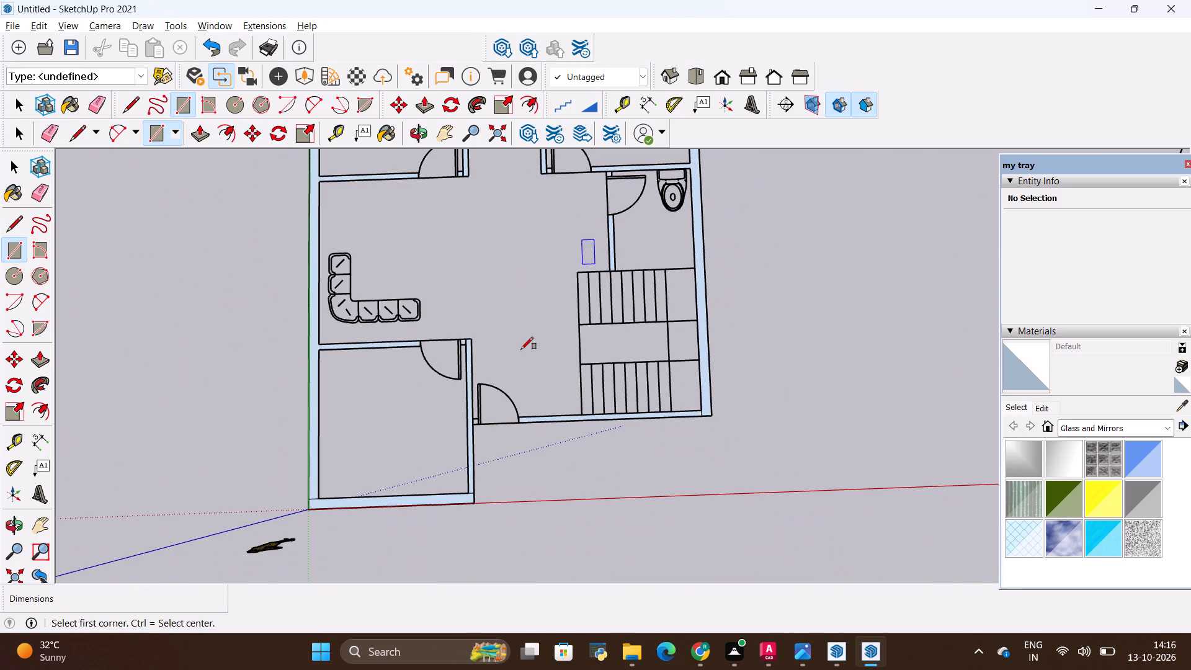
scroll(432, 537, "up", 18)
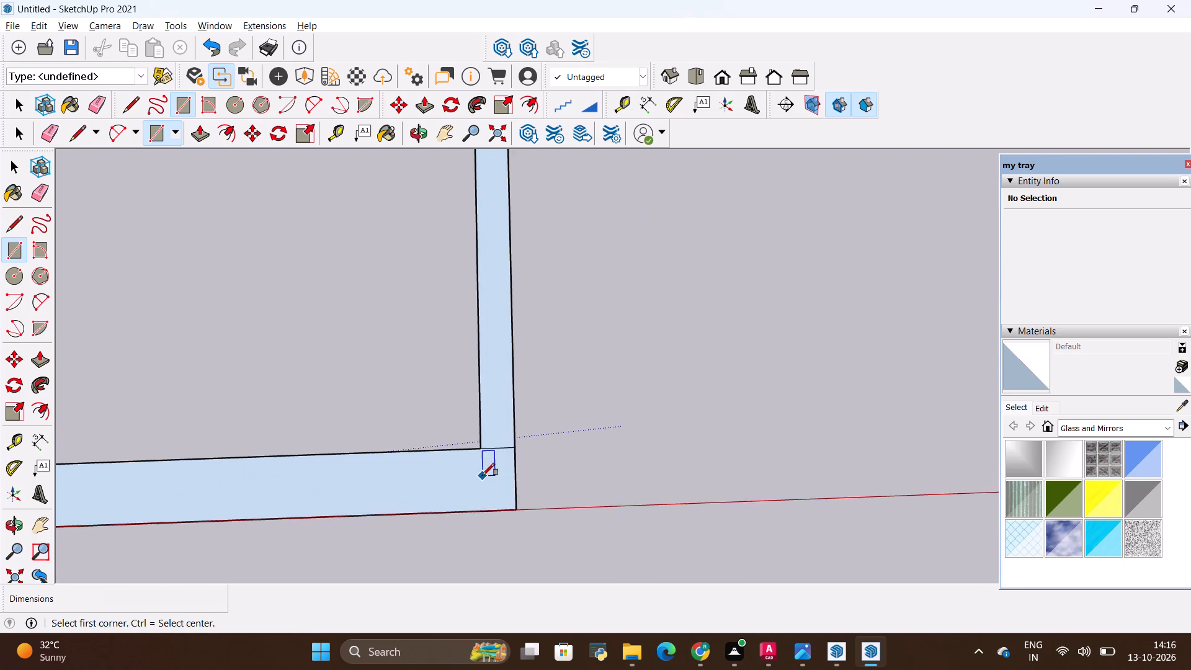
scroll(483, 475, "up", 10)
key("e")
left_click_drag(503, 404, 508, 419)
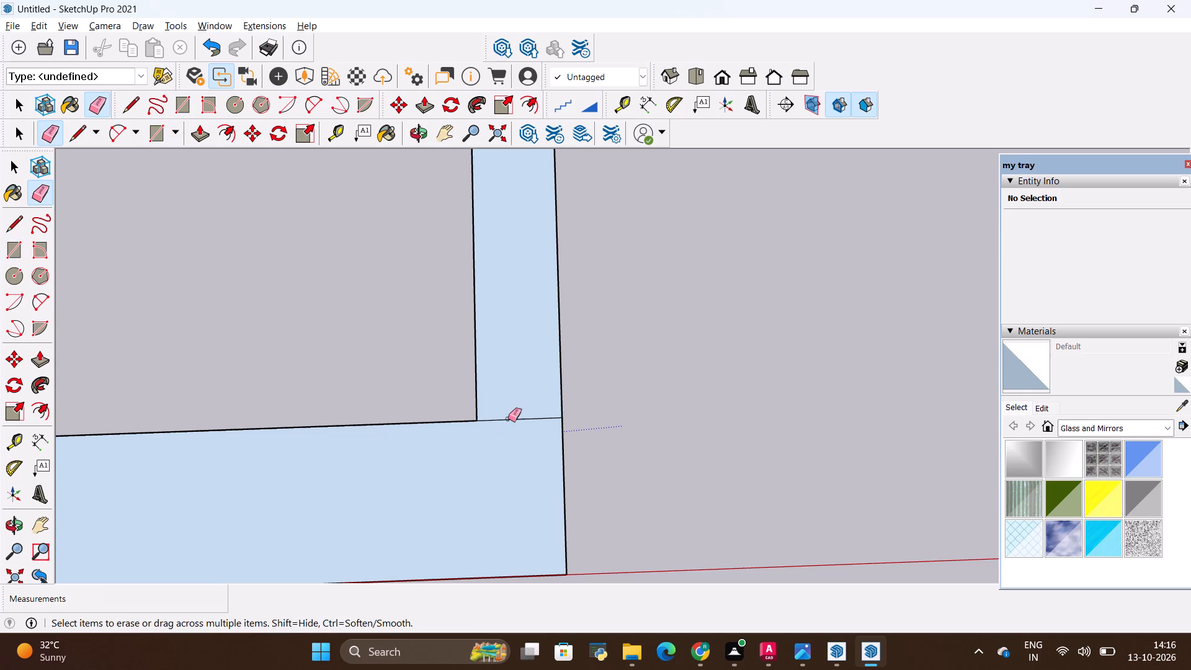
left_click_drag(508, 419, 509, 426)
Erase the edge between the front wall and the long outer wall at the front room's corner on the origin.
scroll(630, 414, "down", 17)
scroll(679, 395, "down", 5)
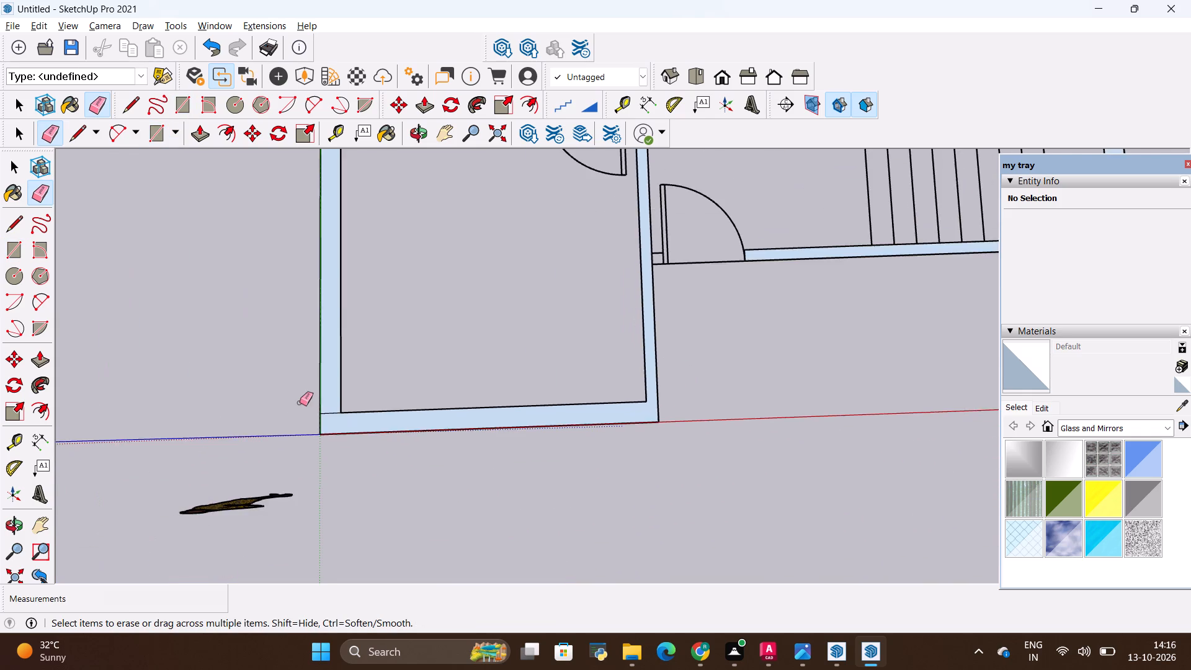
scroll(300, 403, "up", 11)
left_click_drag(337, 396, 348, 403)
Draw a rectangle over the short wall stub between the front room's side wall and the entrance door.
scroll(367, 426, "down", 3)
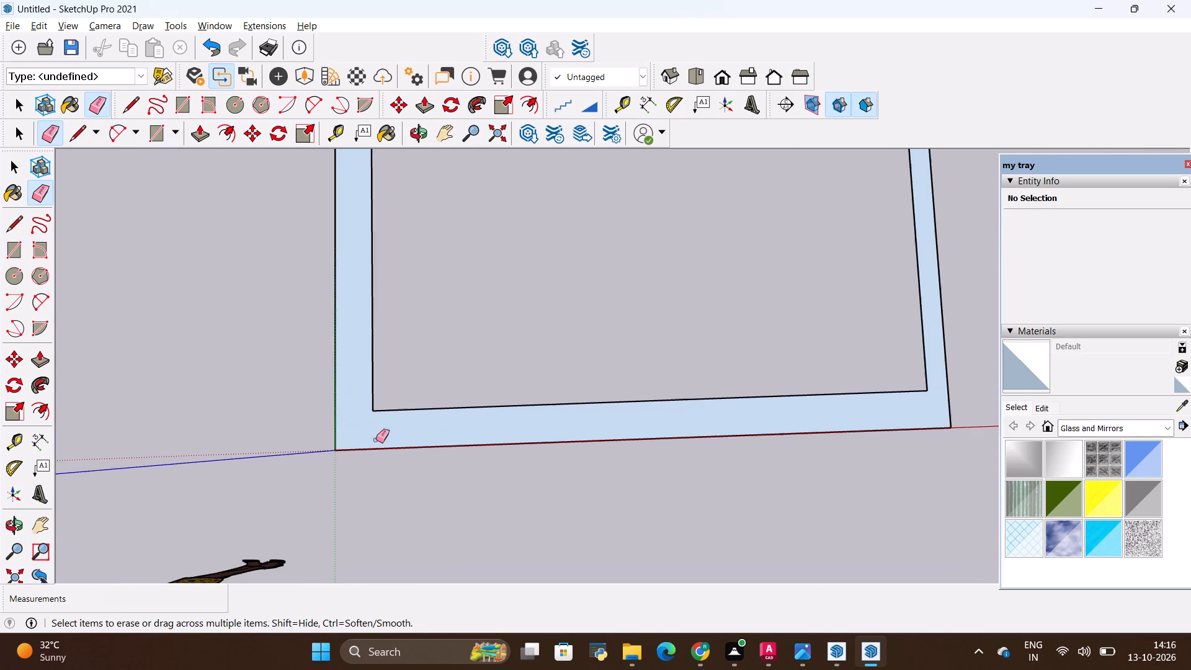
scroll(376, 440, "down", 15)
scroll(368, 272, "up", 14)
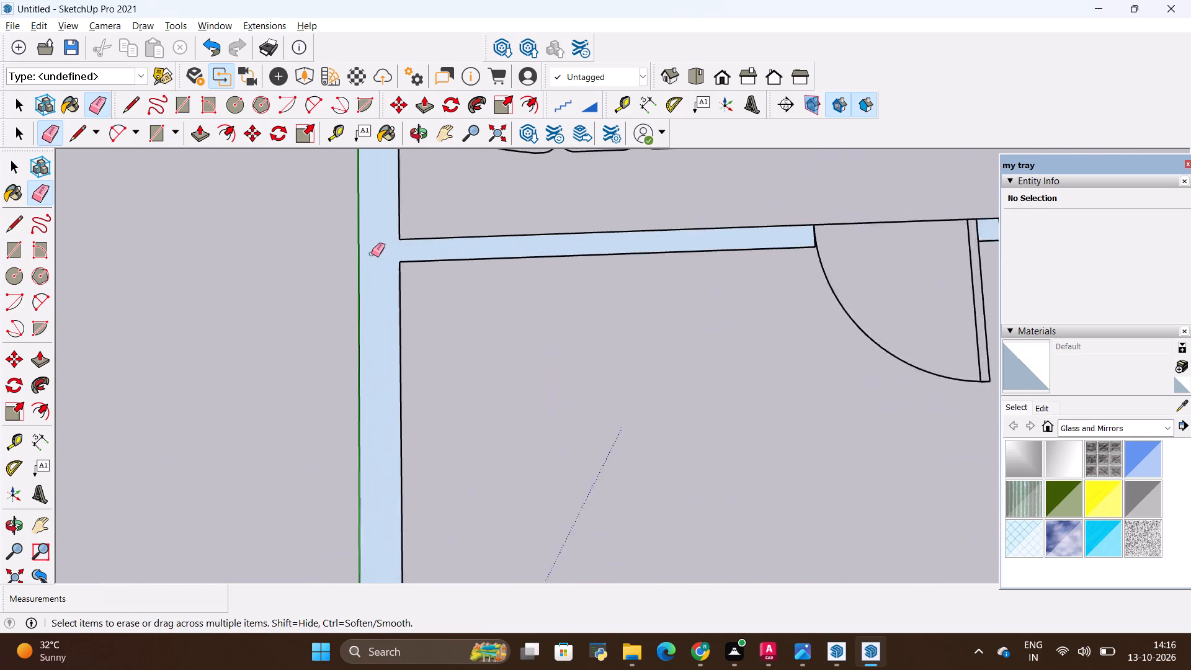
scroll(372, 254, "up", 1)
scroll(367, 254, "down", 16)
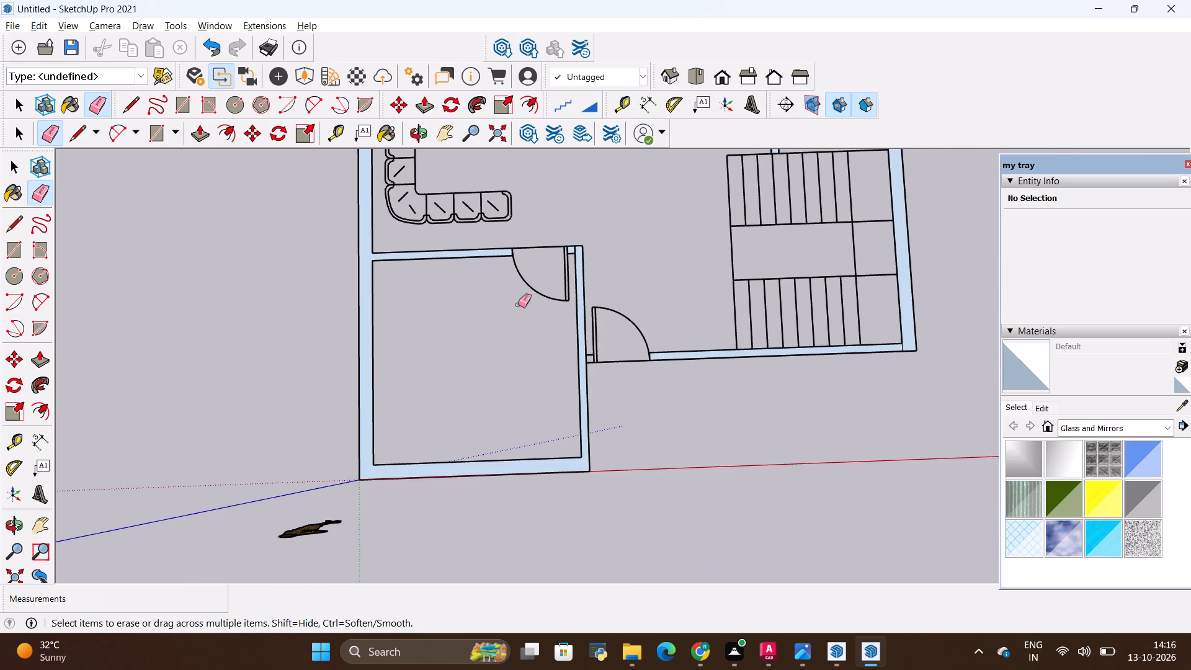
scroll(645, 364, "up", 16)
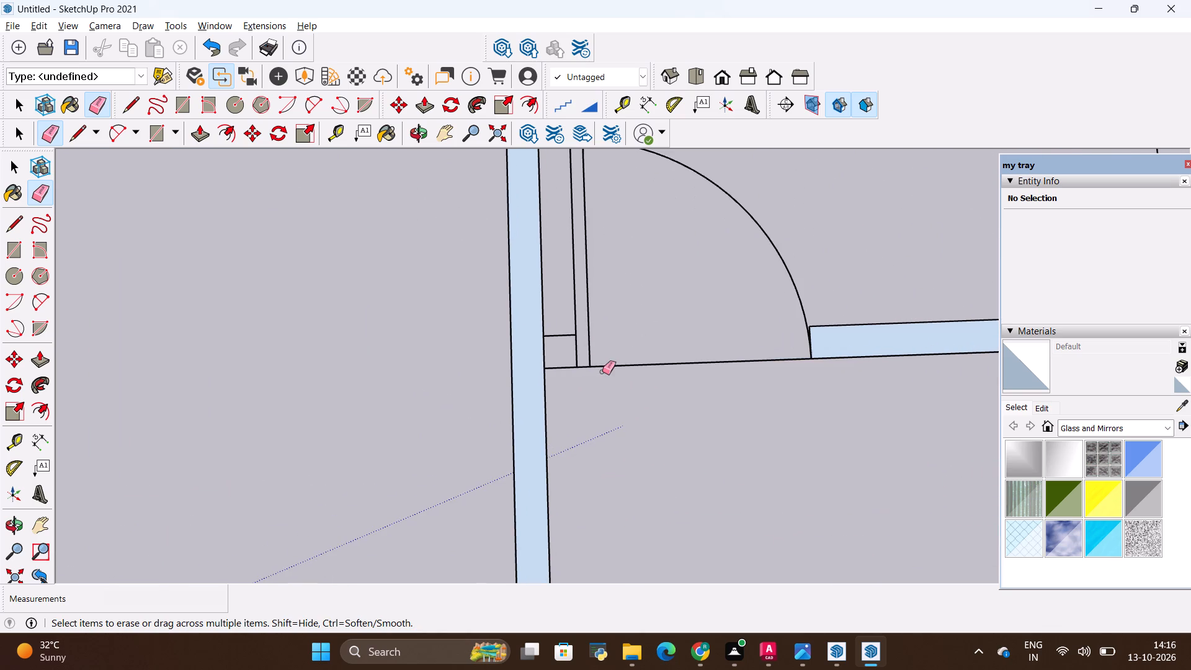
key("r")
scroll(597, 377, "up", 10)
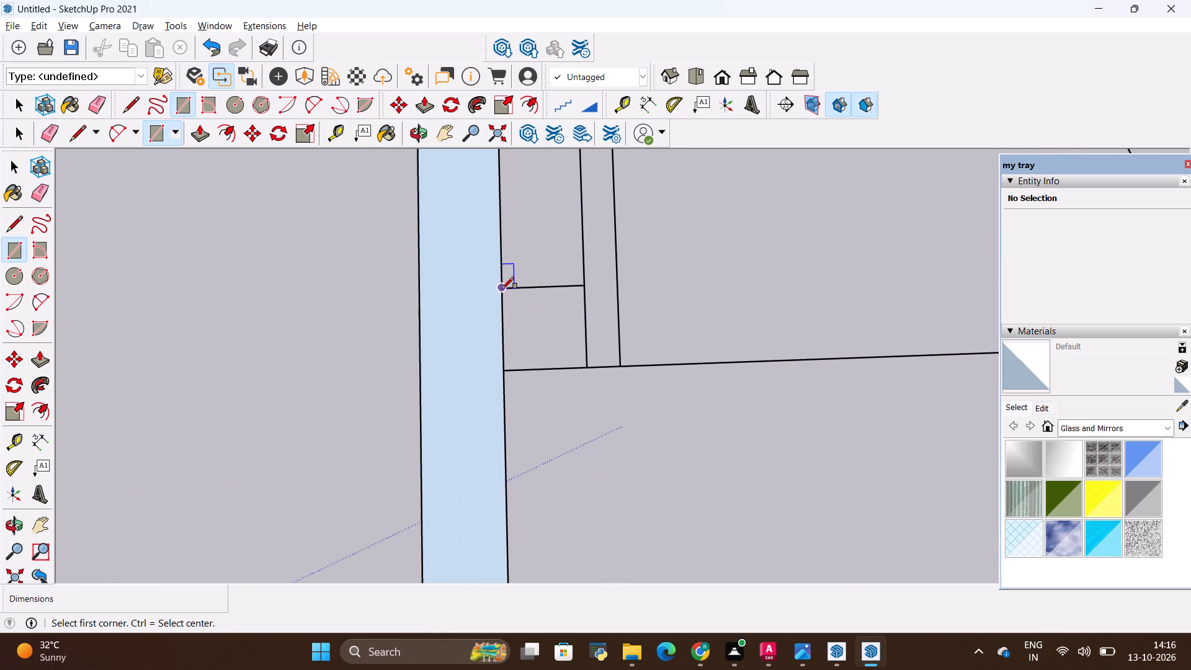
left_click(502, 288)
left_click(584, 368)
scroll(417, 367, "down", 9)
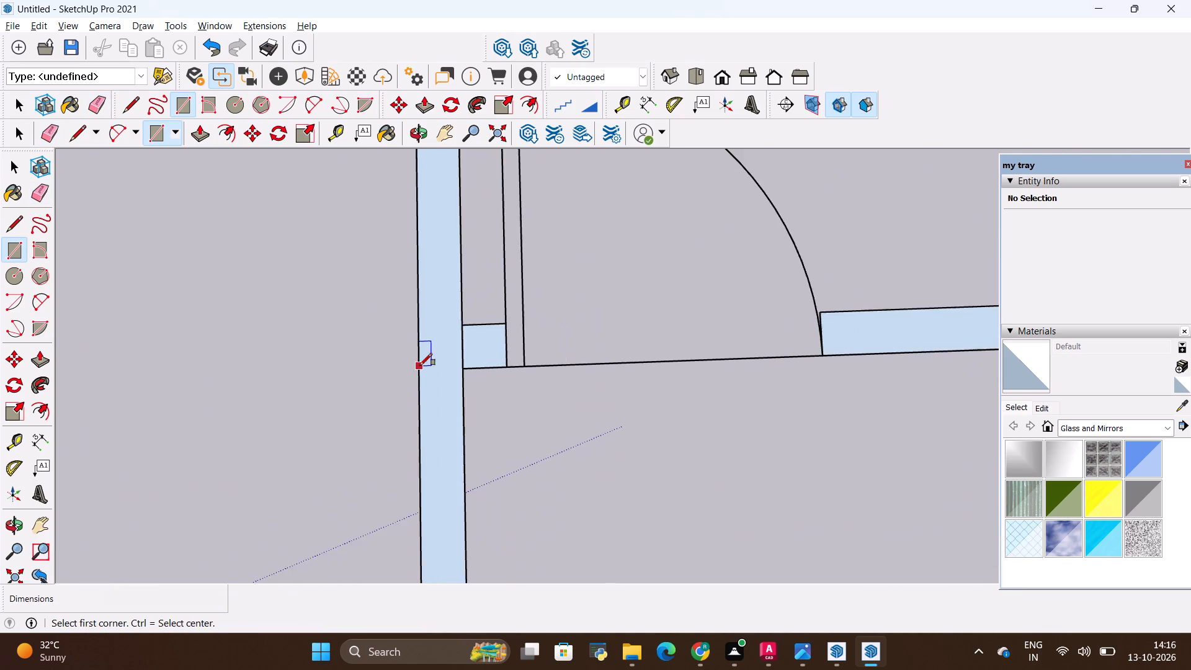
Erase the edge dividing the front wall from the outer side wall at the corner beside the stairs.
scroll(420, 365, "down", 16)
scroll(423, 354, "down", 6)
scroll(571, 338, "down", 2)
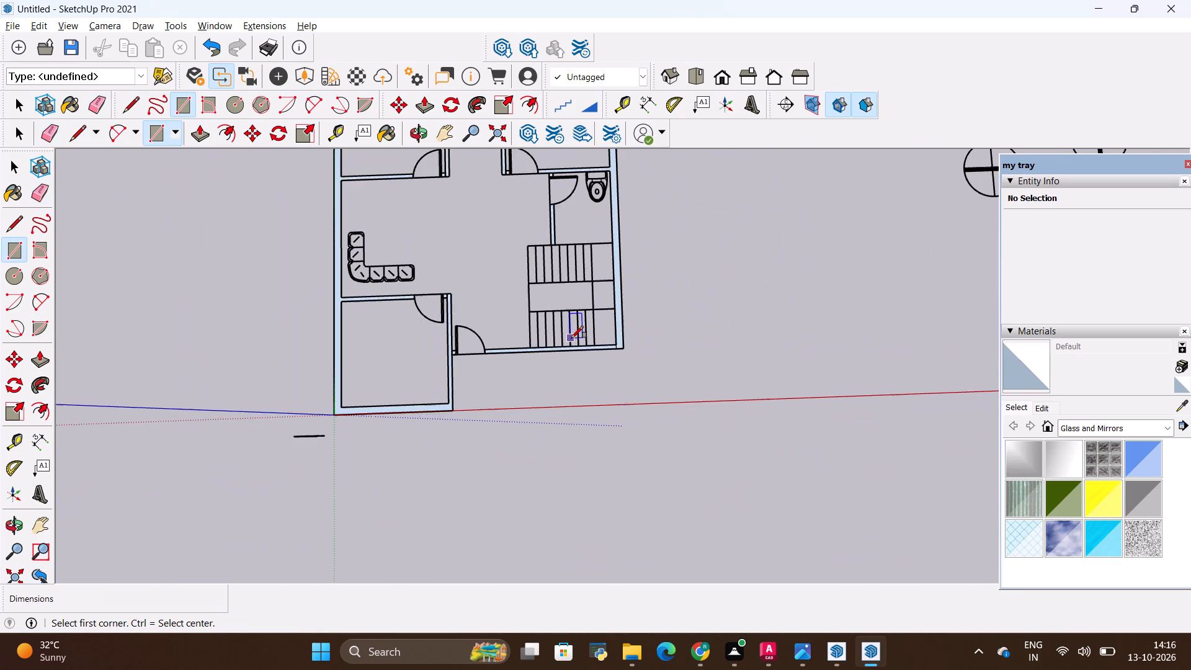
scroll(671, 341, "up", 2)
scroll(641, 347, "up", 20)
scroll(641, 347, "up", 1)
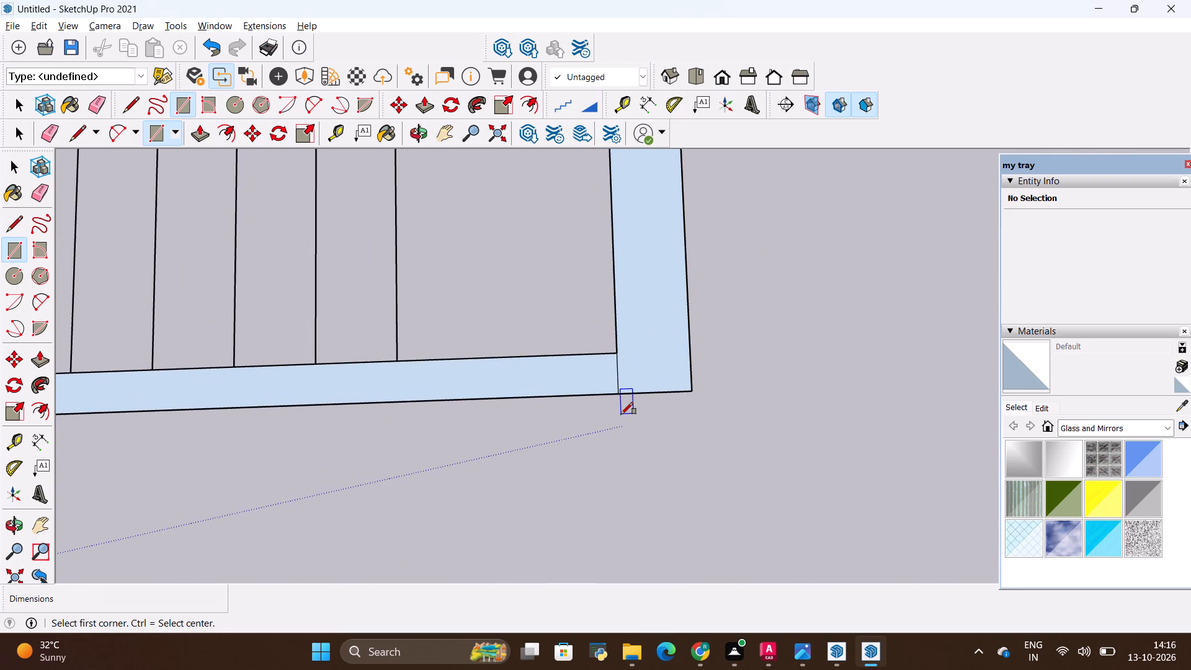
scroll(621, 416, "up", 4)
key("e")
left_click_drag(641, 367, 609, 364)
Erase the edge where the front wall of the toilet between the bedrooms meets the second bedroom's side wall.
scroll(658, 442, "down", 4)
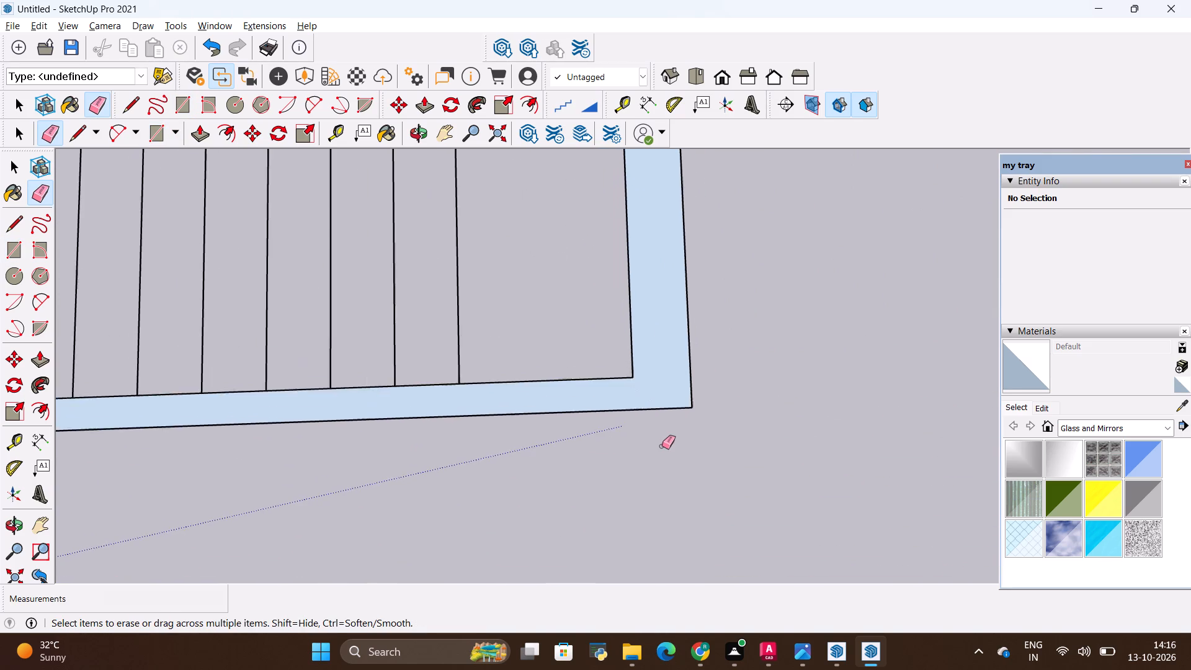
scroll(662, 446, "down", 20)
scroll(662, 446, "down", 7)
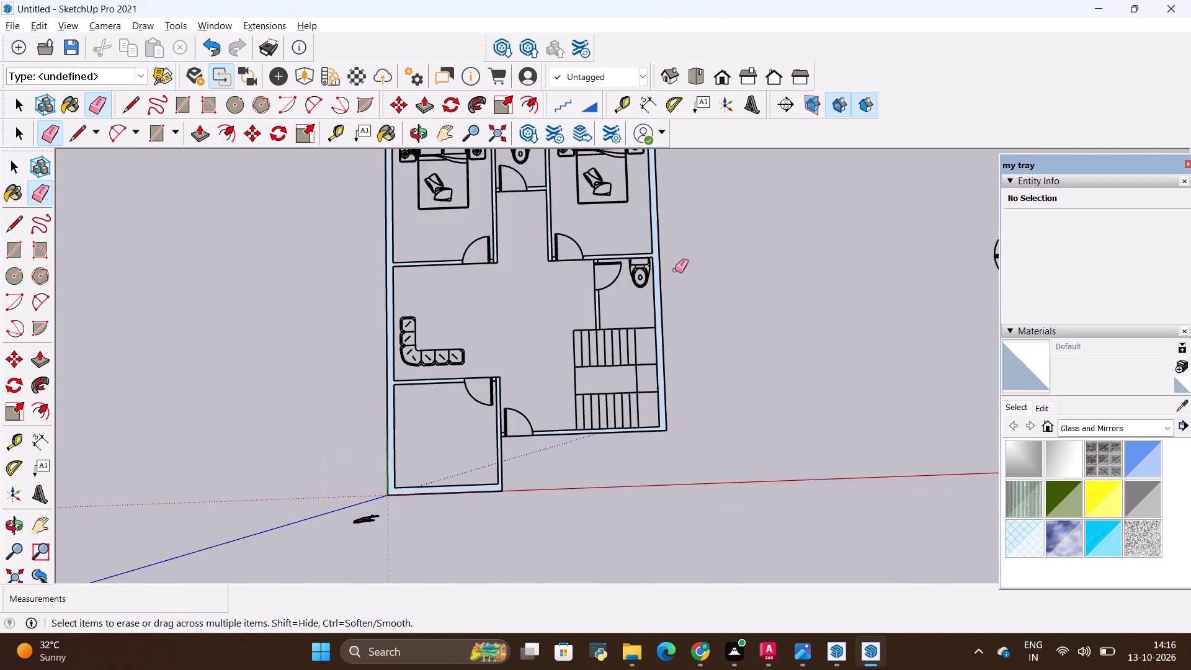
scroll(652, 216, "up", 20)
scroll(652, 216, "up", 1)
scroll(715, 393, "down", 6)
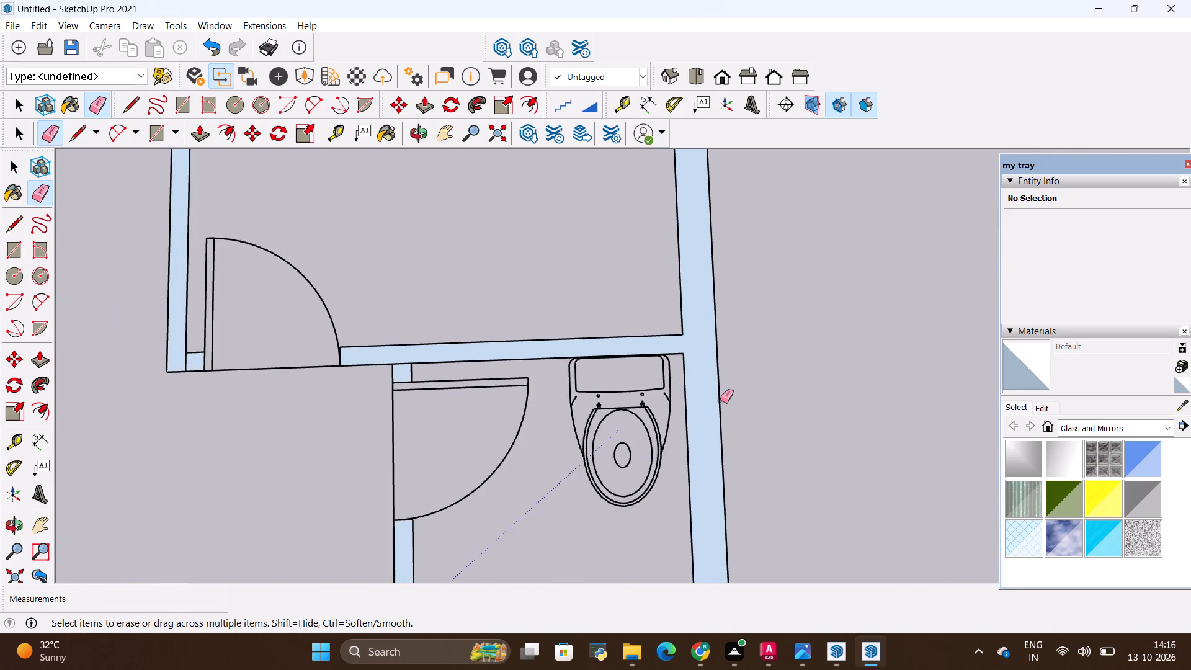
scroll(720, 400, "down", 15)
scroll(703, 231, "up", 9)
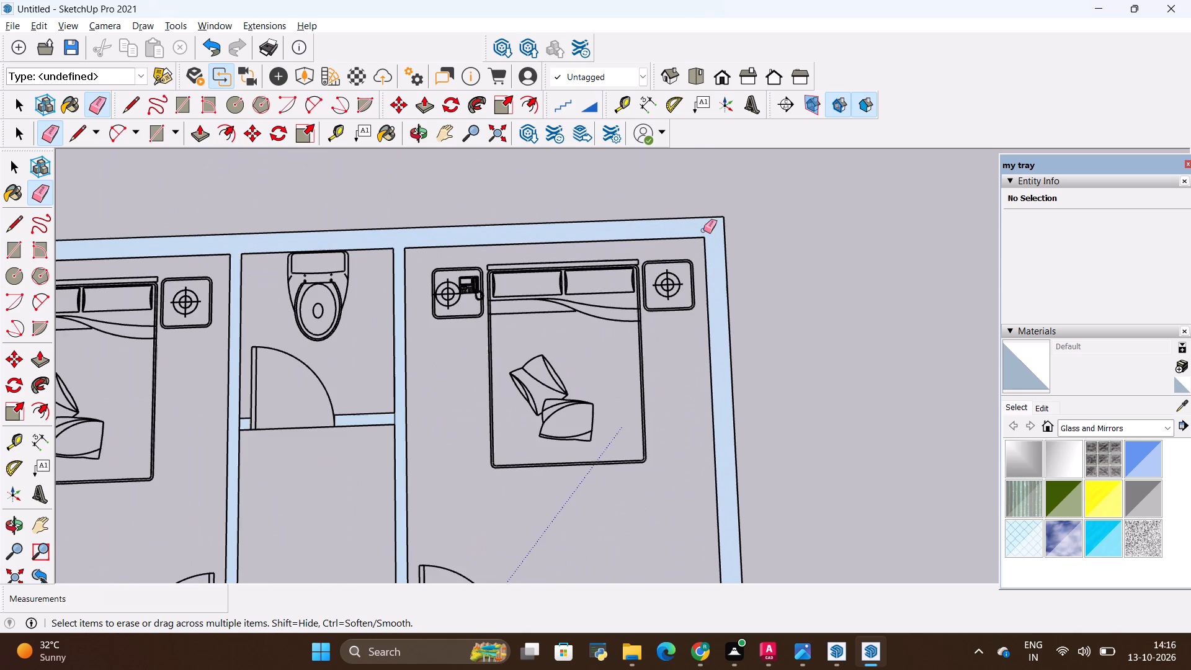
scroll(703, 230, "down", 5)
scroll(591, 336, "up", 11)
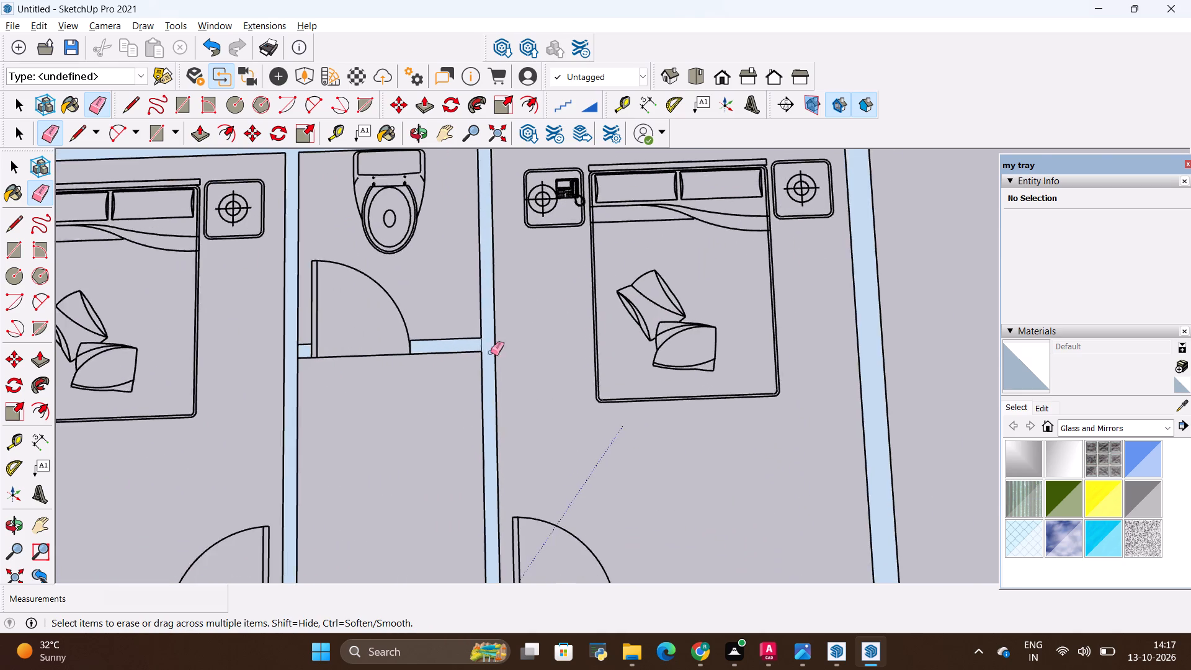
scroll(491, 352, "up", 9)
left_click_drag(484, 337, 476, 334)
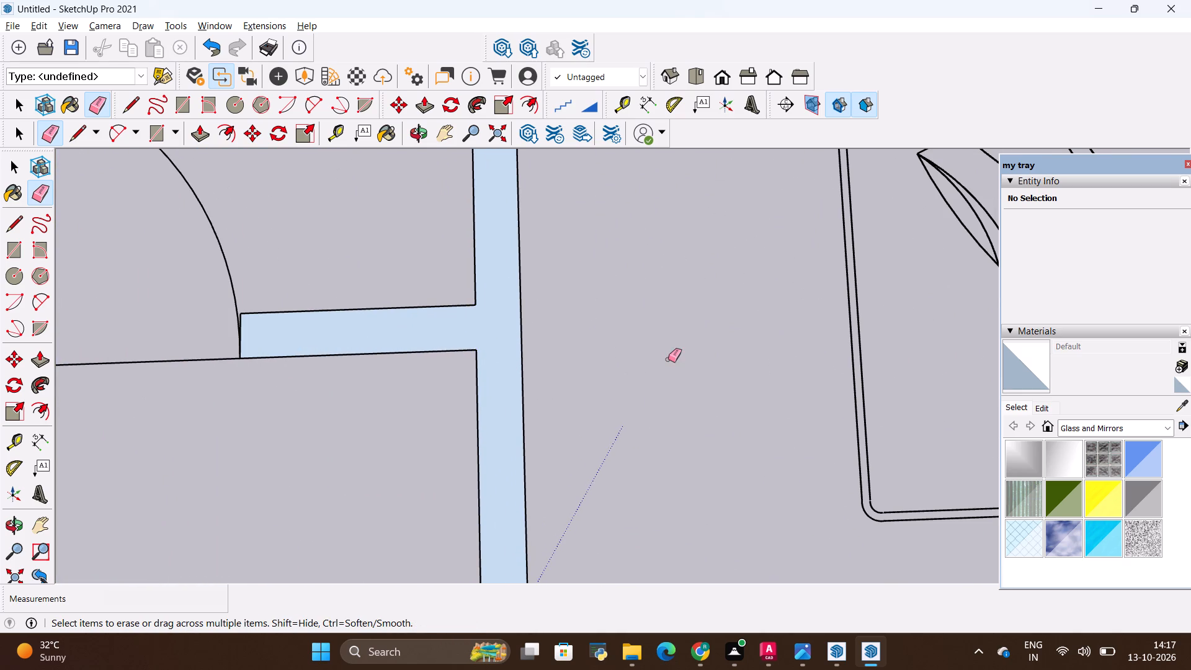
Examine the traced wall faces across the whole floor plan for remaining dividing edges and check what is selectable.
scroll(668, 359, "down", 10)
scroll(475, 333, "down", 9)
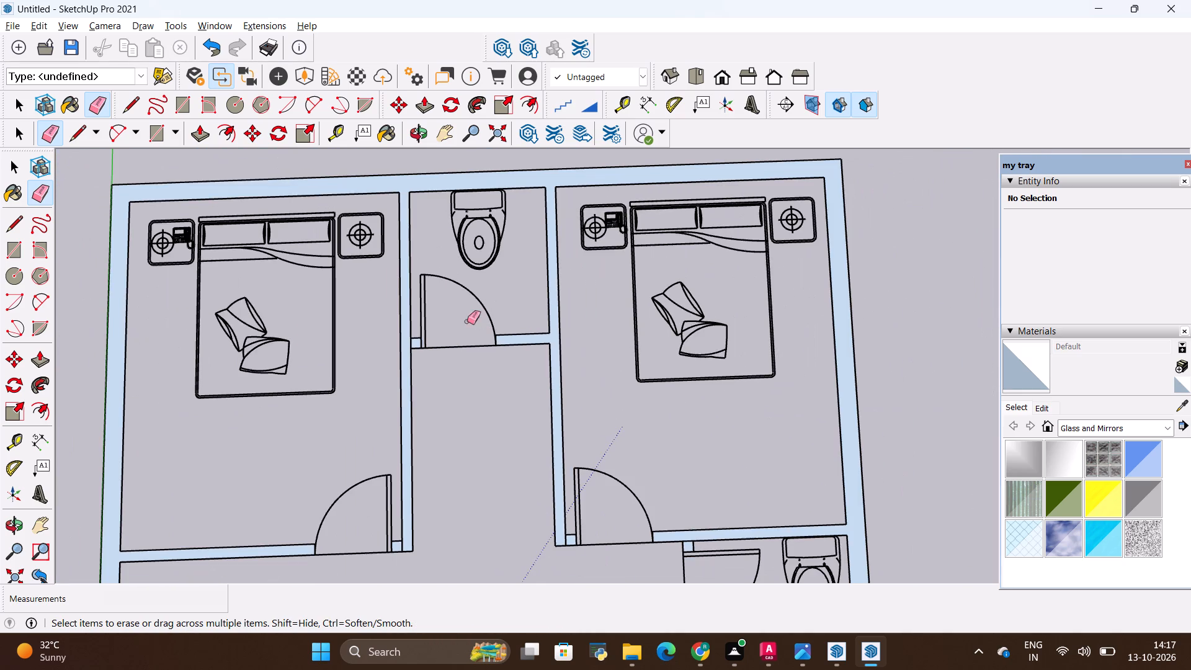
scroll(458, 216, "down", 8)
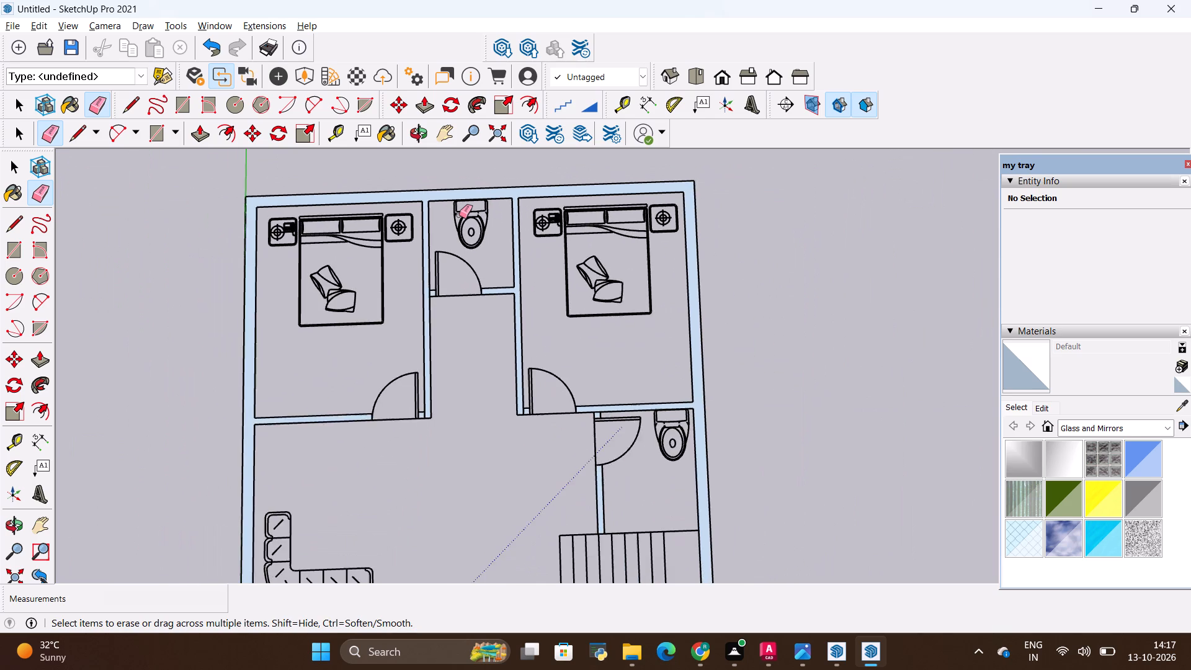
scroll(459, 215, "down", 9)
scroll(459, 215, "up", 3)
key("space")
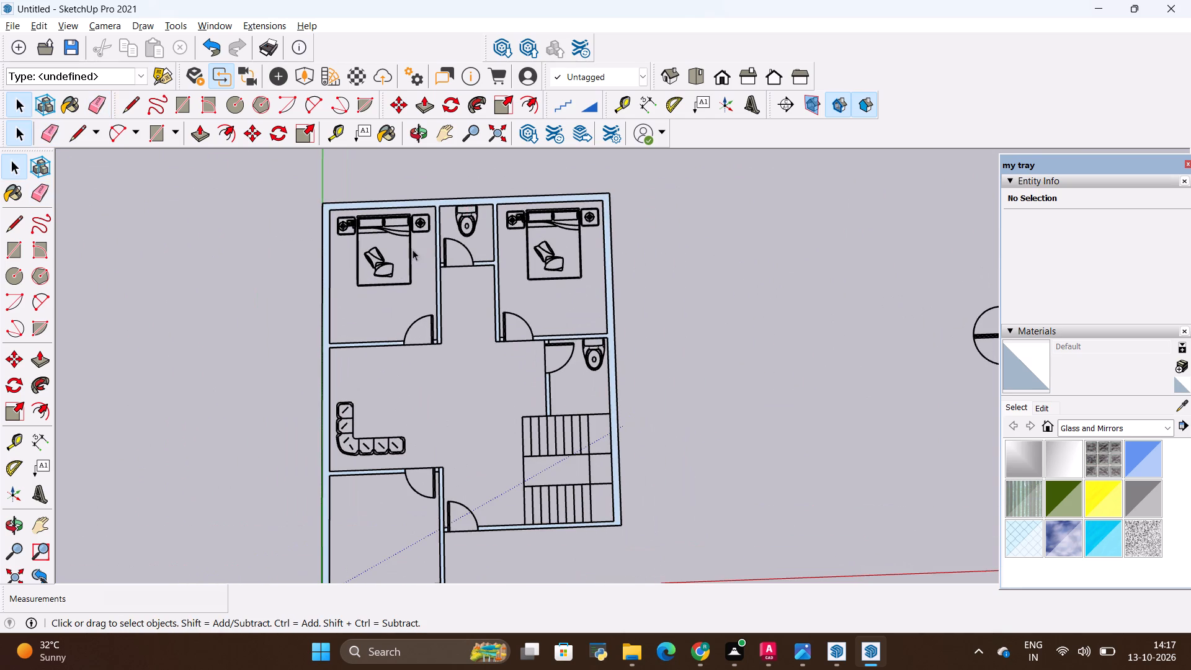
left_click(411, 230)
left_click(247, 224)
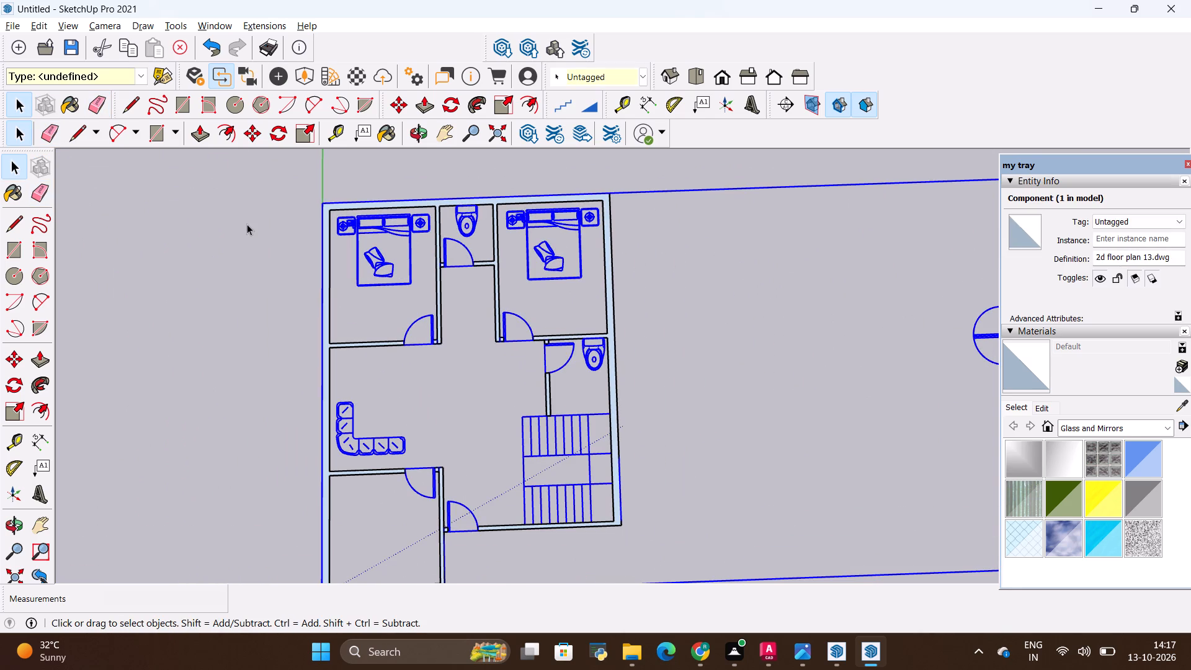
scroll(468, 220, "down", 3)
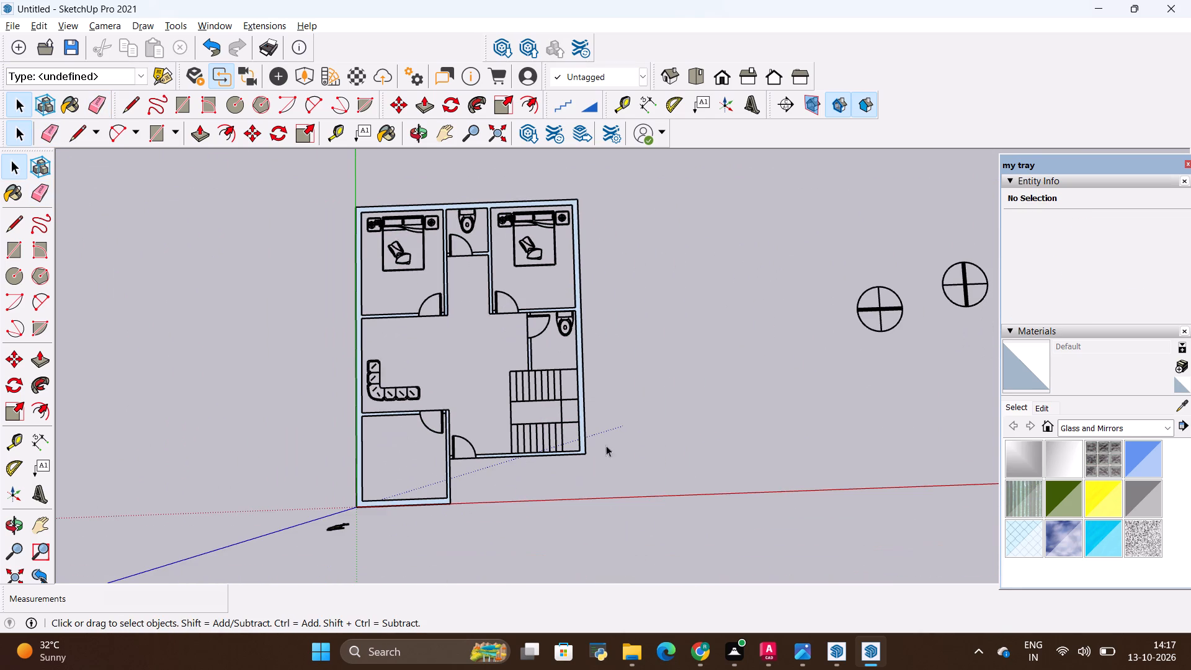
scroll(600, 447, "up", 3)
scroll(589, 445, "down", 5)
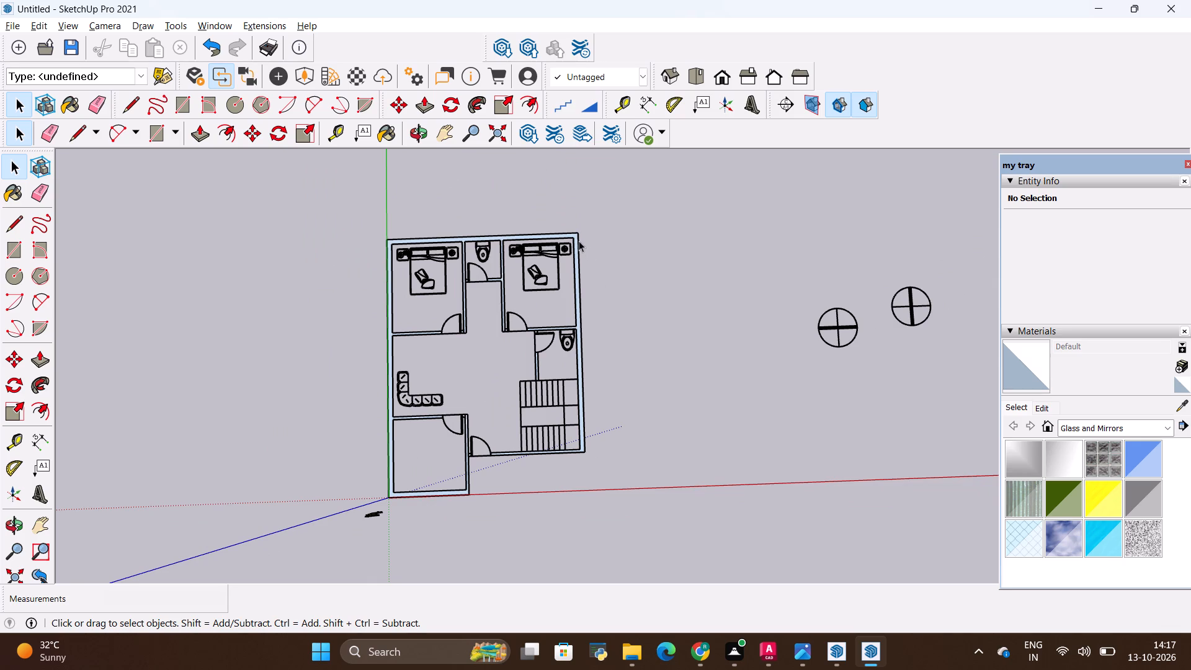
left_click(579, 240)
left_click(579, 240)
left_click(544, 234)
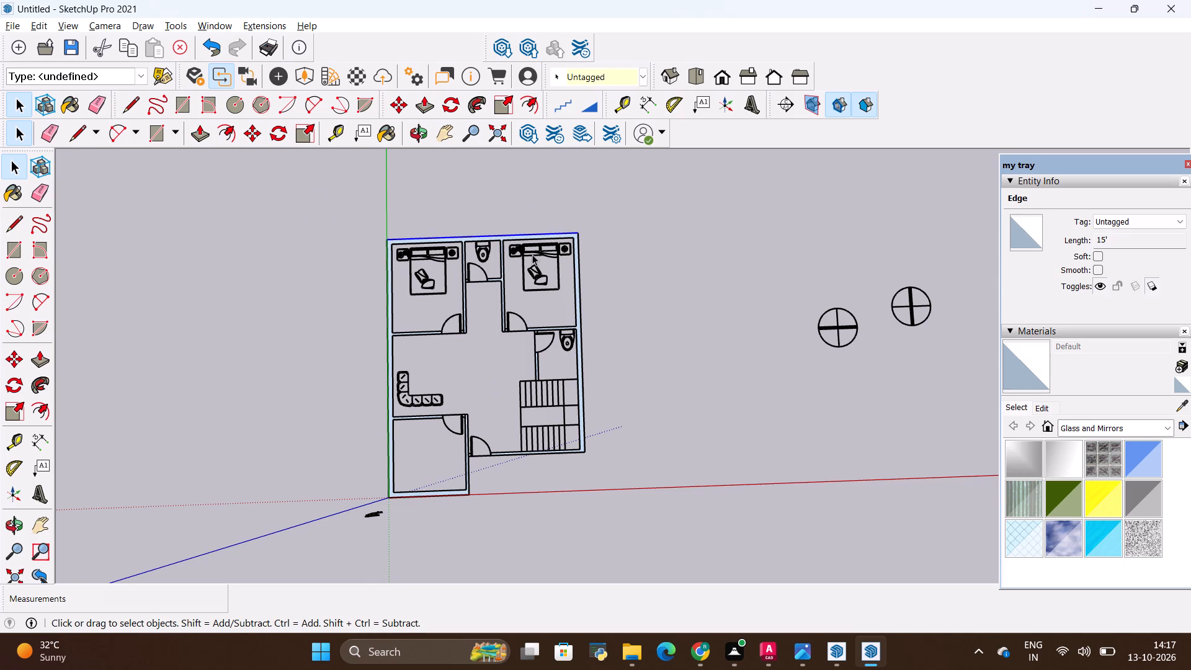
left_click(532, 254)
left_click(373, 240)
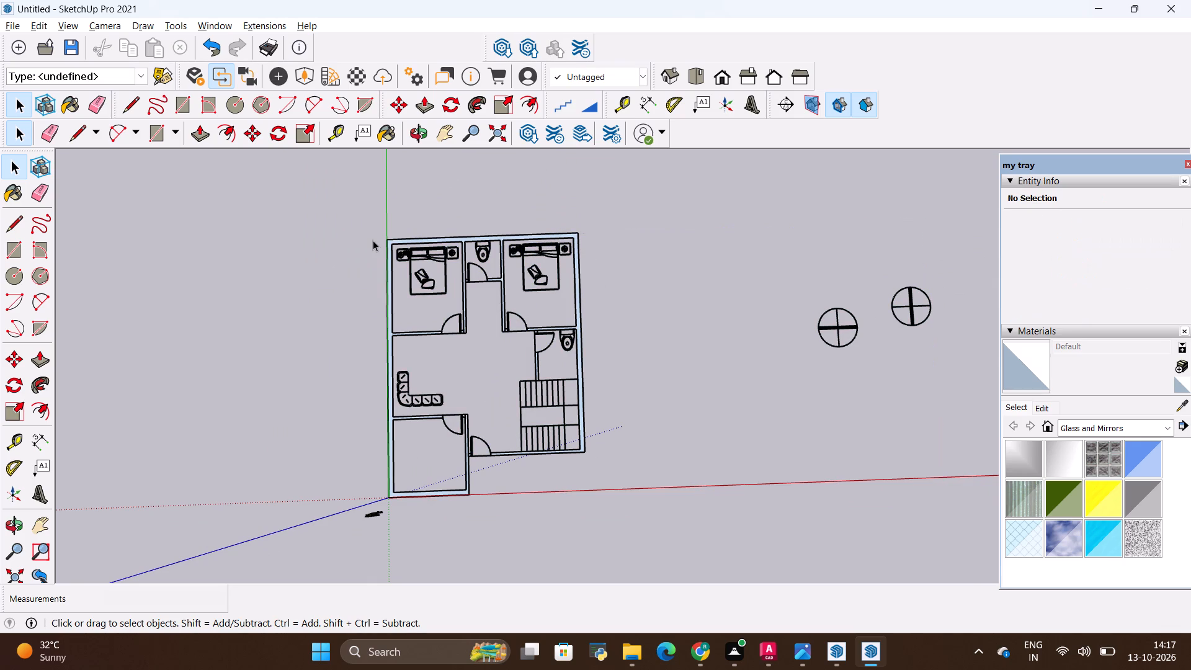
scroll(373, 240, "up", 5)
scroll(373, 240, "down", 4)
scroll(505, 368, "up", 4)
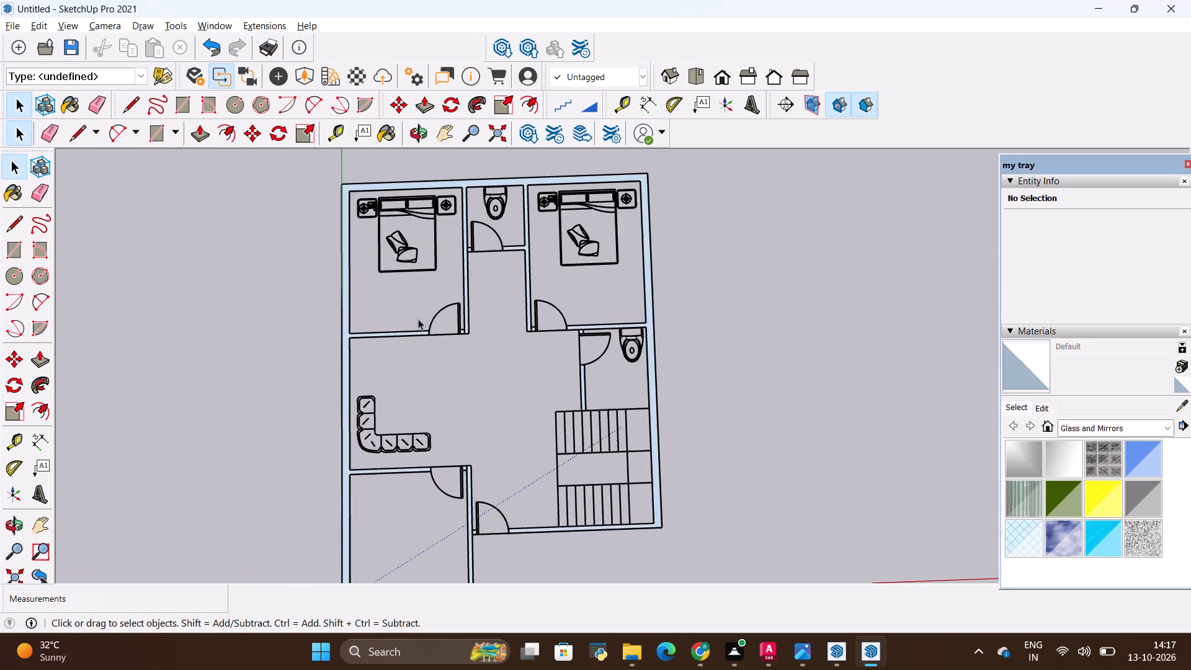
scroll(393, 303, "up", 14)
scroll(548, 370, "down", 5)
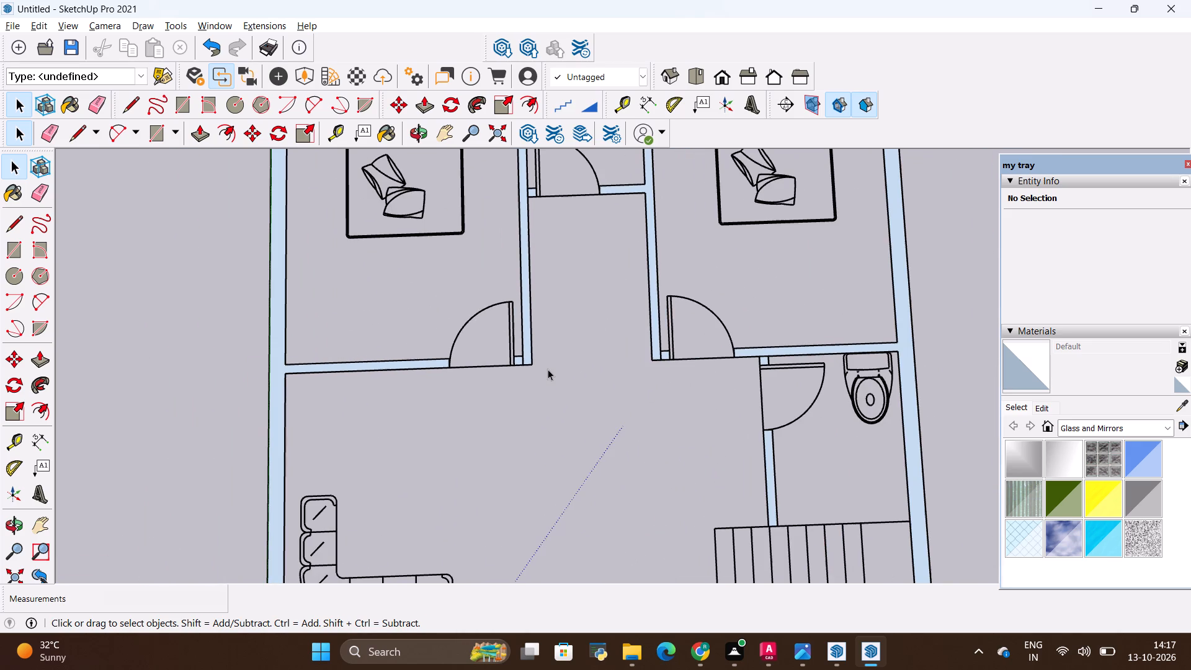
scroll(548, 369, "down", 10)
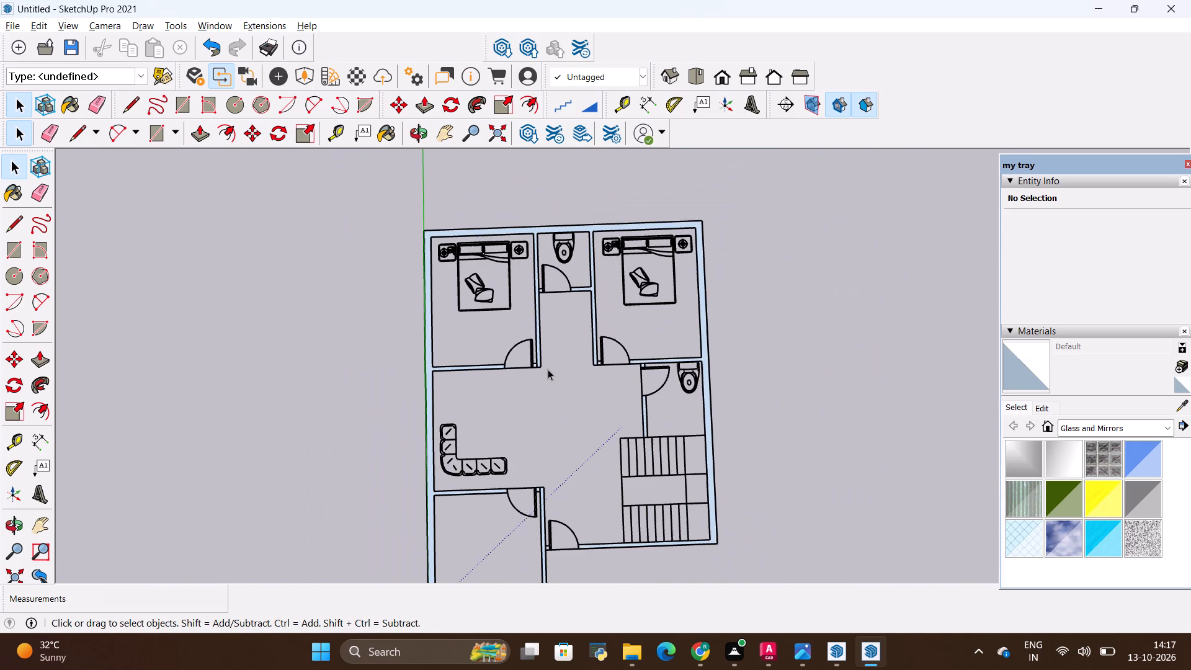
scroll(548, 369, "down", 4)
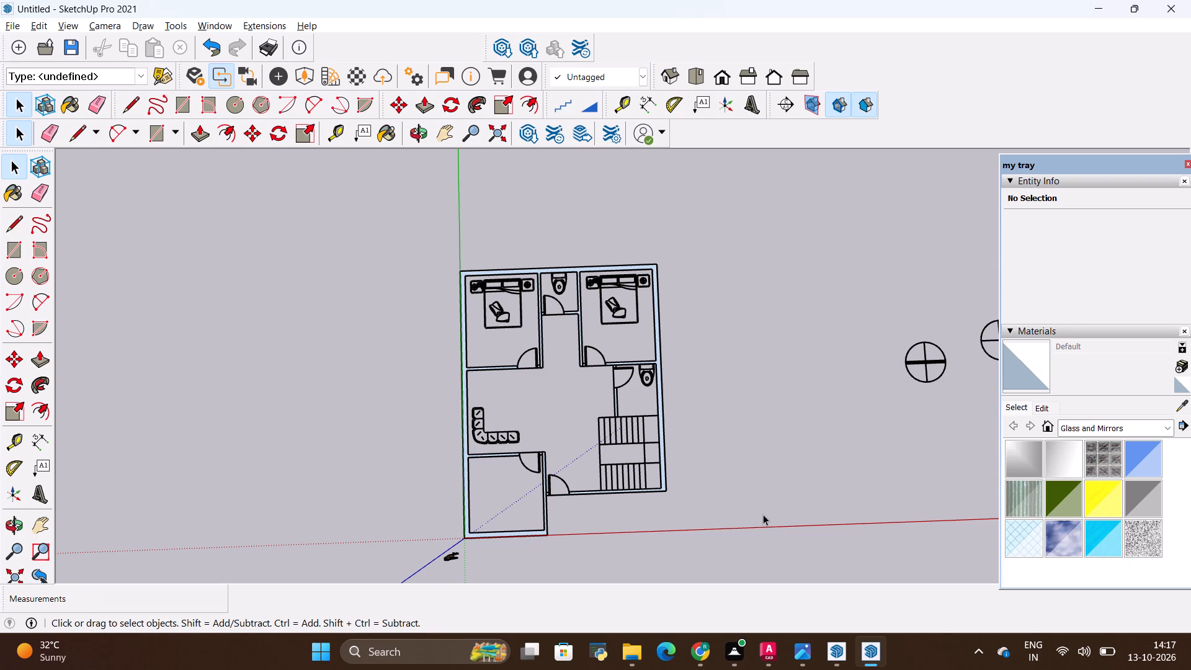
Push/Pull the merged wall face up to a height of 10'.
left_click(515, 262)
left_click(517, 263)
left_click(532, 268)
left_click(538, 272)
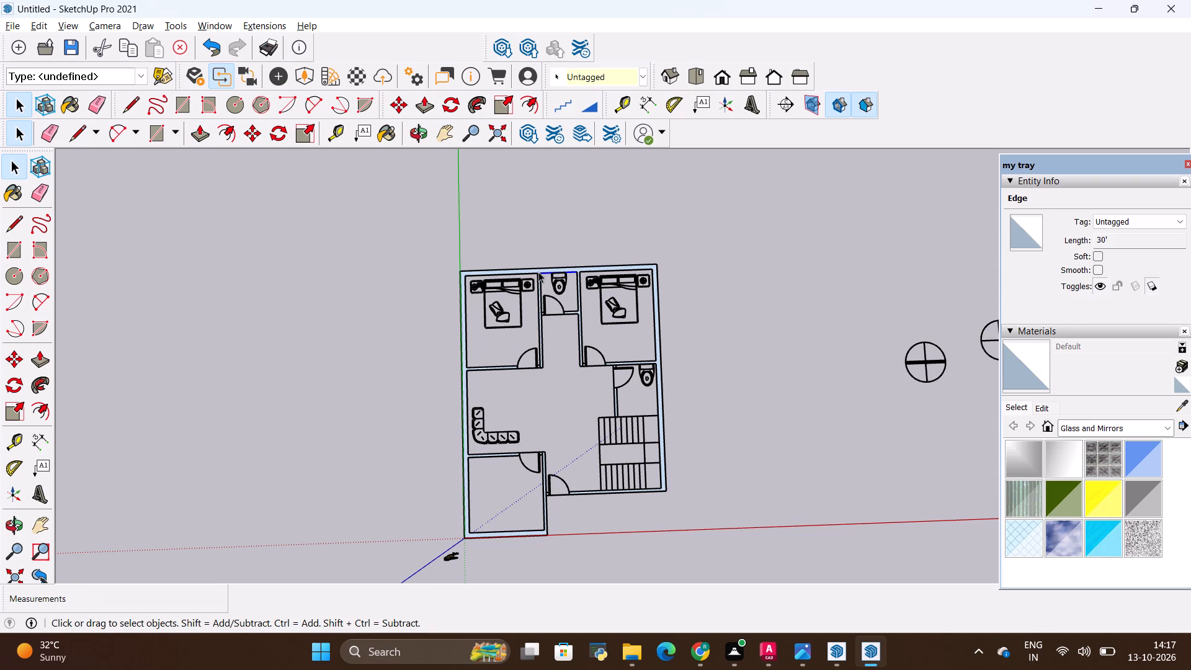
key("p")
scroll(499, 272, "up", 14)
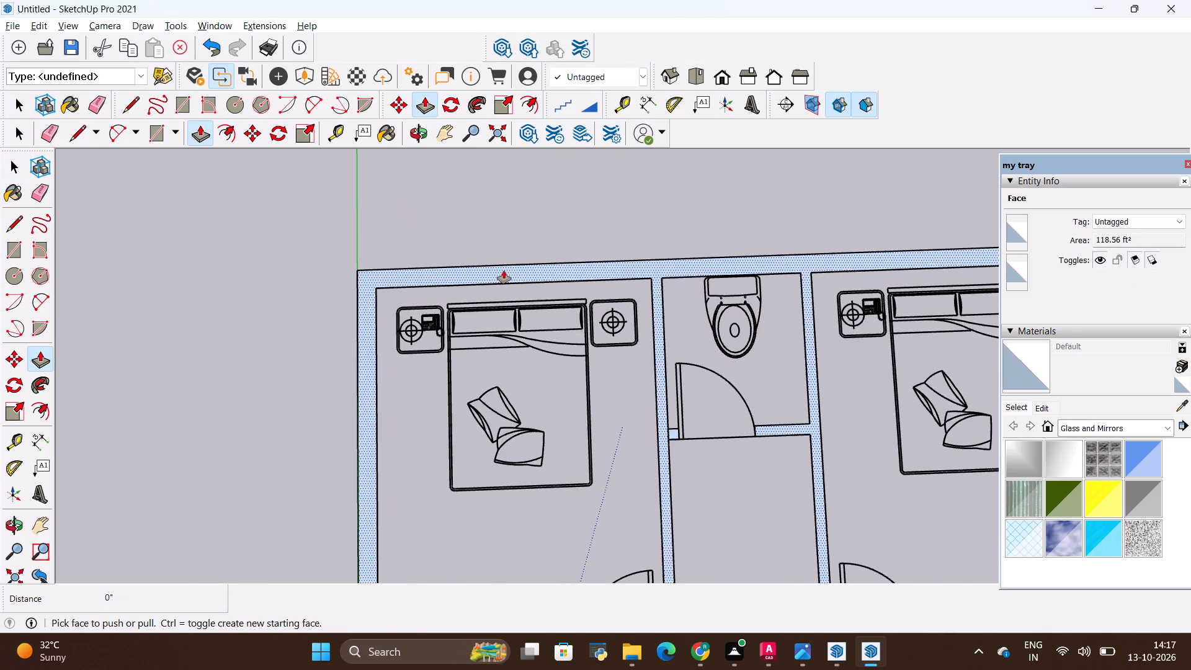
left_click(518, 277)
scroll(492, 233, "down", 10)
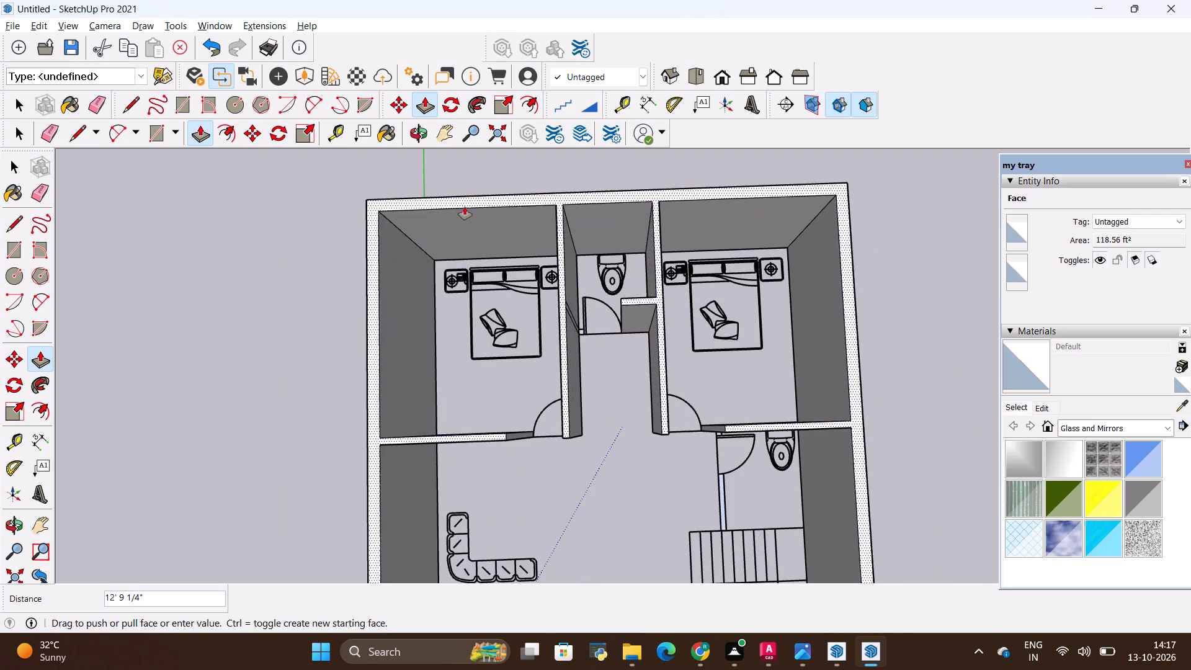
scroll(465, 207, "down", 9)
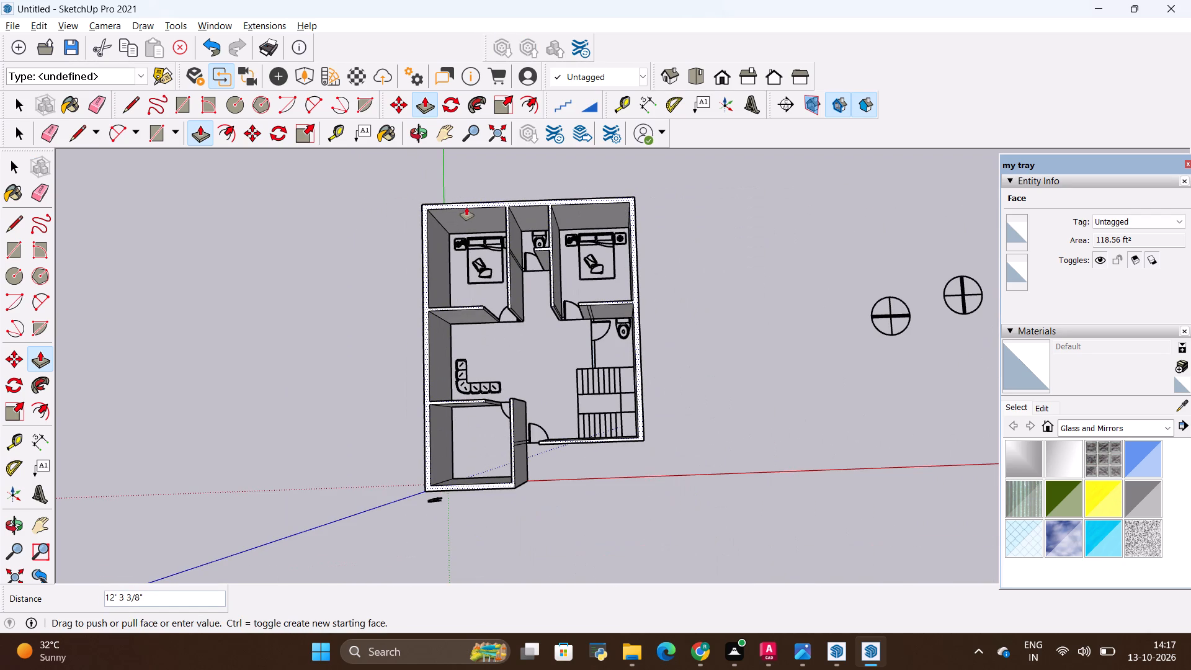
key("BackSpace")
type("10'")
key("Return")
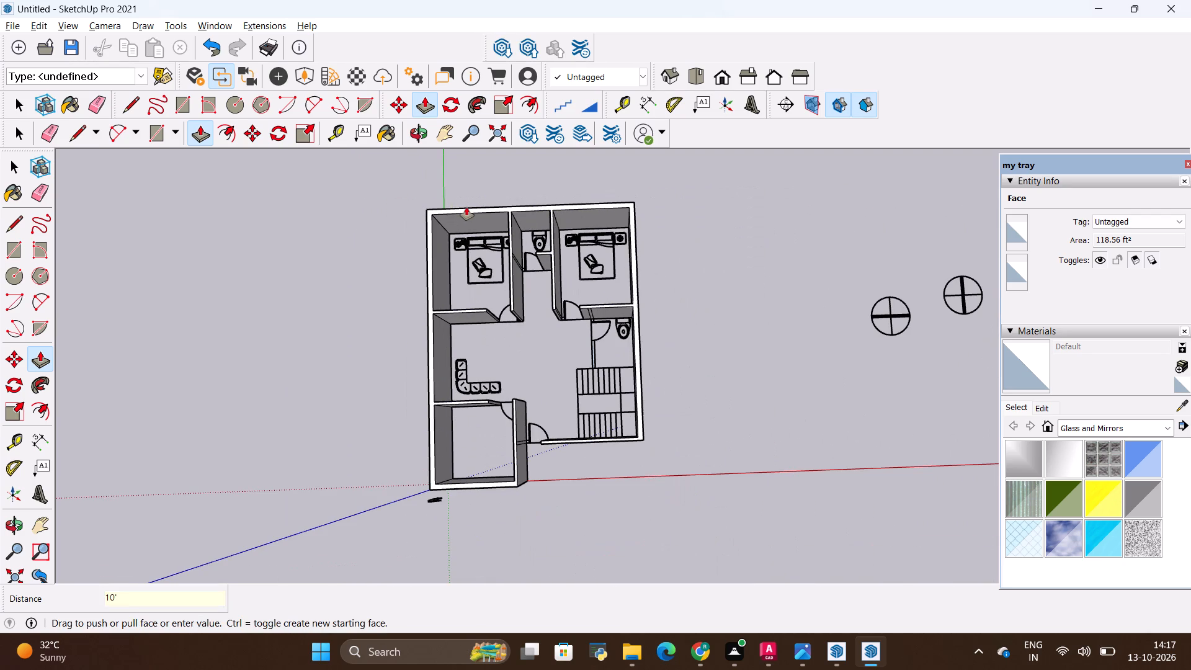
key("Escape")
key("space")
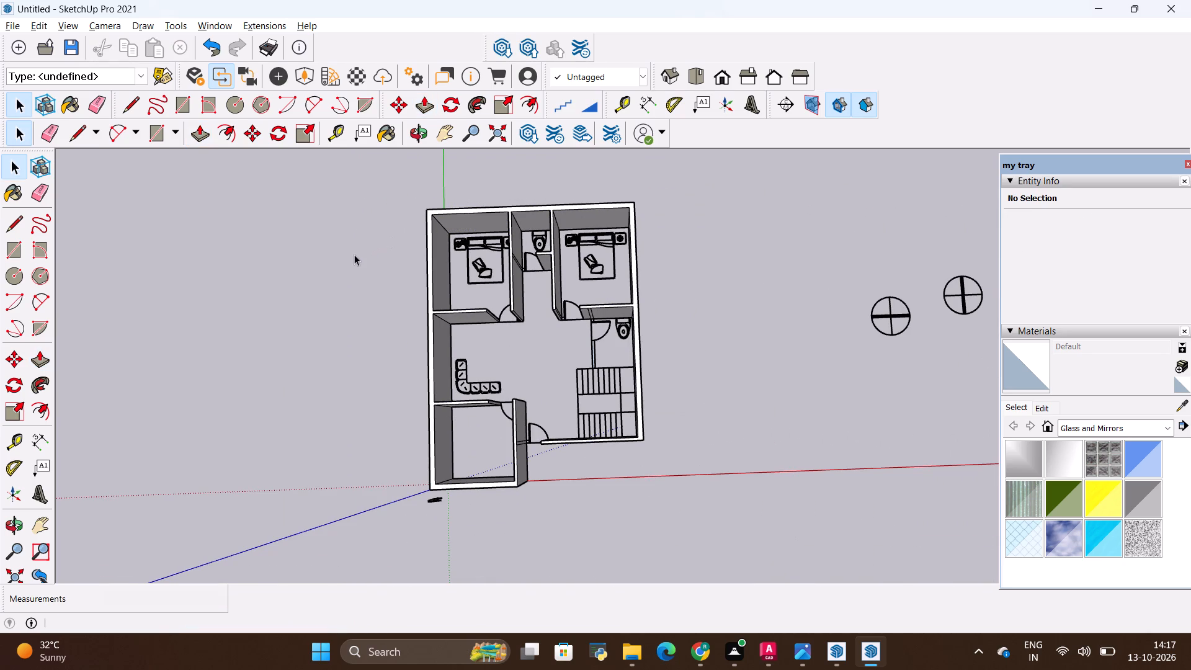
left_click(354, 254)
Erase the leftover vertical edge on the exterior face of the long outer wall beside the bathroom.
scroll(393, 257, "down", 6)
middle_click_drag(453, 421, 274, 205)
scroll(529, 213, "up", 16)
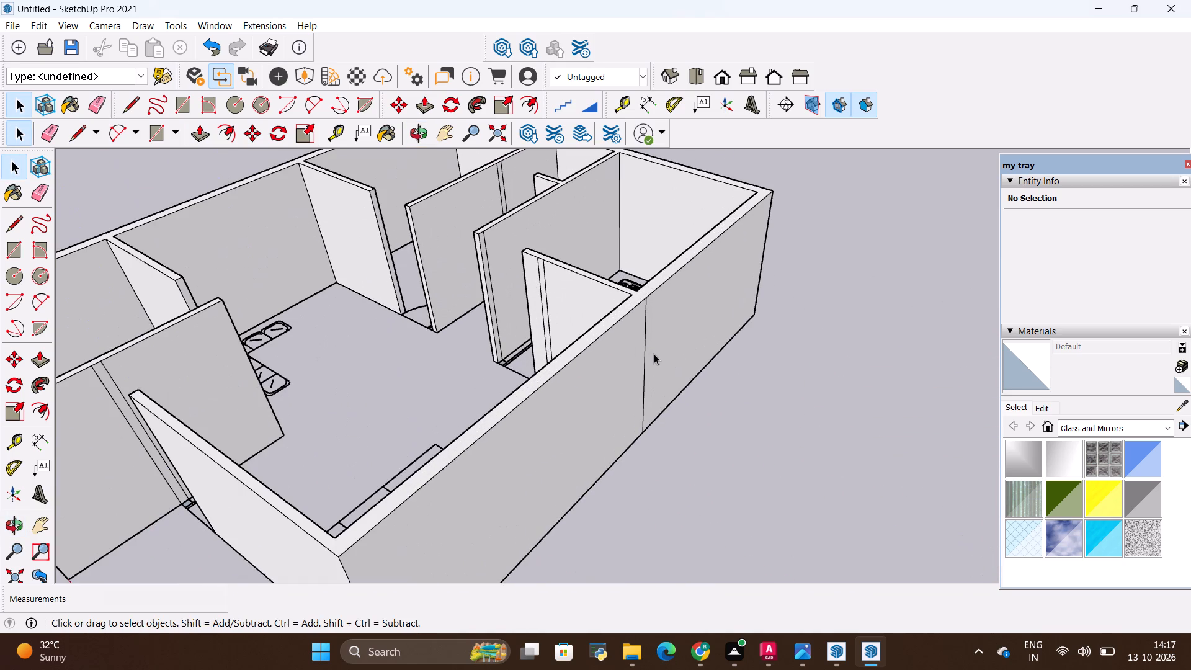
key("e")
left_click_drag(654, 354, 646, 360)
left_click(646, 359)
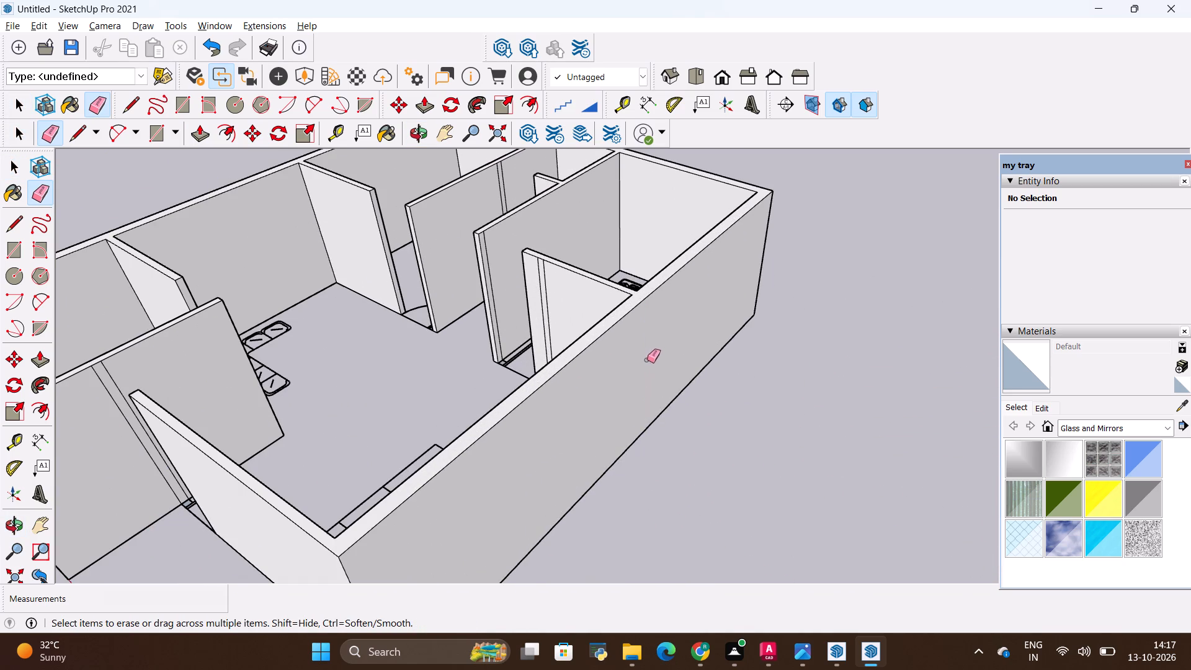
Draw a 5" by 5" rectangle over the small wall stub beside the bathroom door near the stairs.
scroll(648, 359, "down", 6)
scroll(572, 337, "up", 2)
middle_click_drag(572, 337, 870, 341)
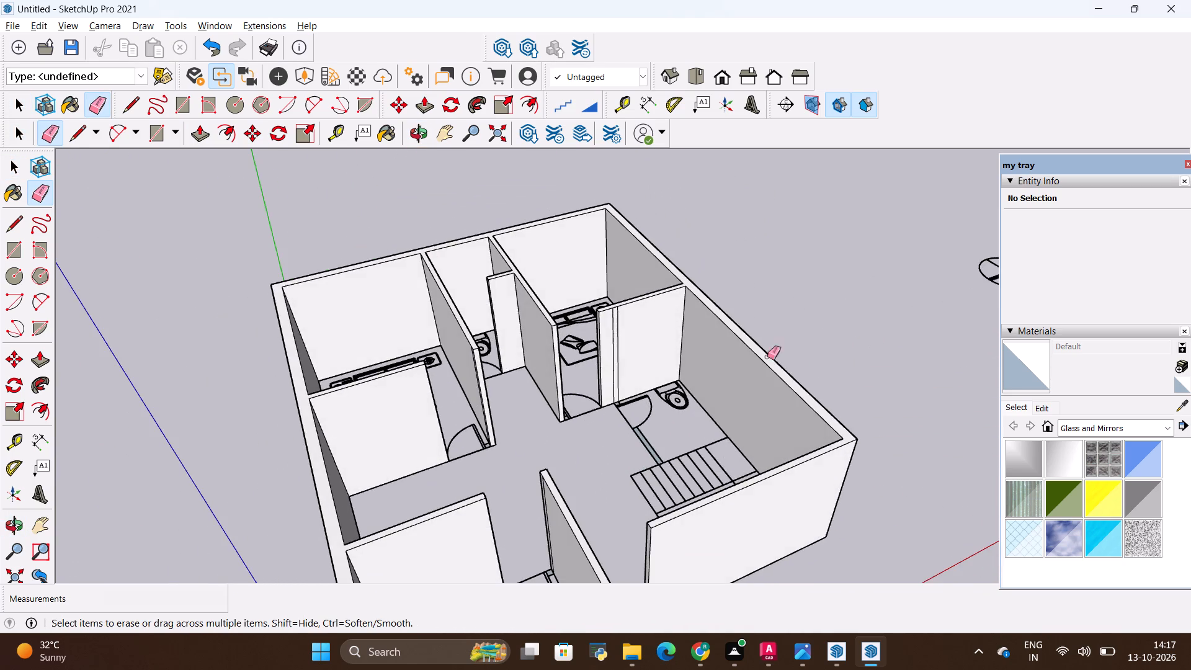
scroll(668, 359, "up", 10)
scroll(583, 483, "up", 7)
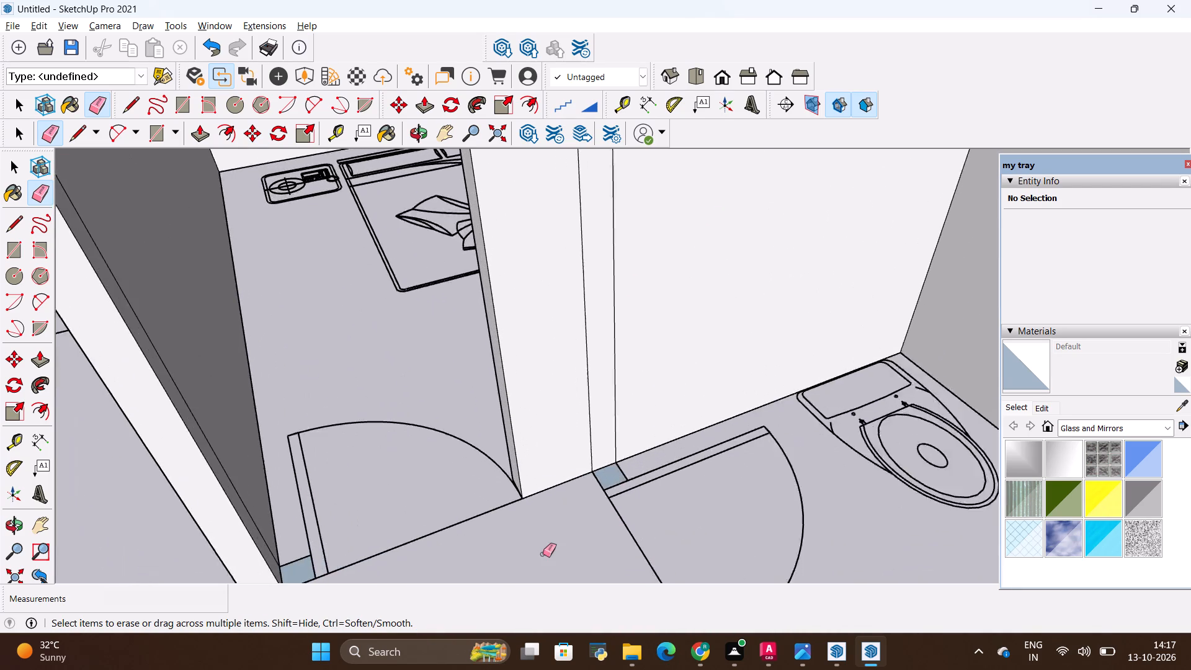
scroll(543, 554, "up", 1)
scroll(615, 567, "up", 8)
key("r")
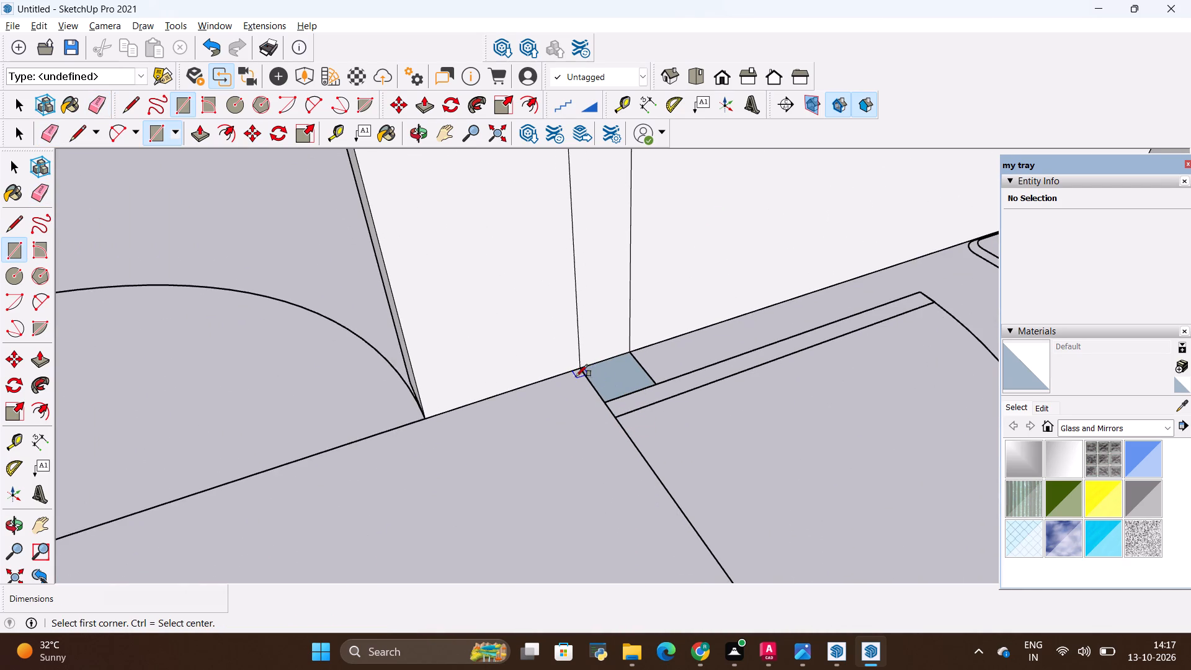
left_click(581, 366)
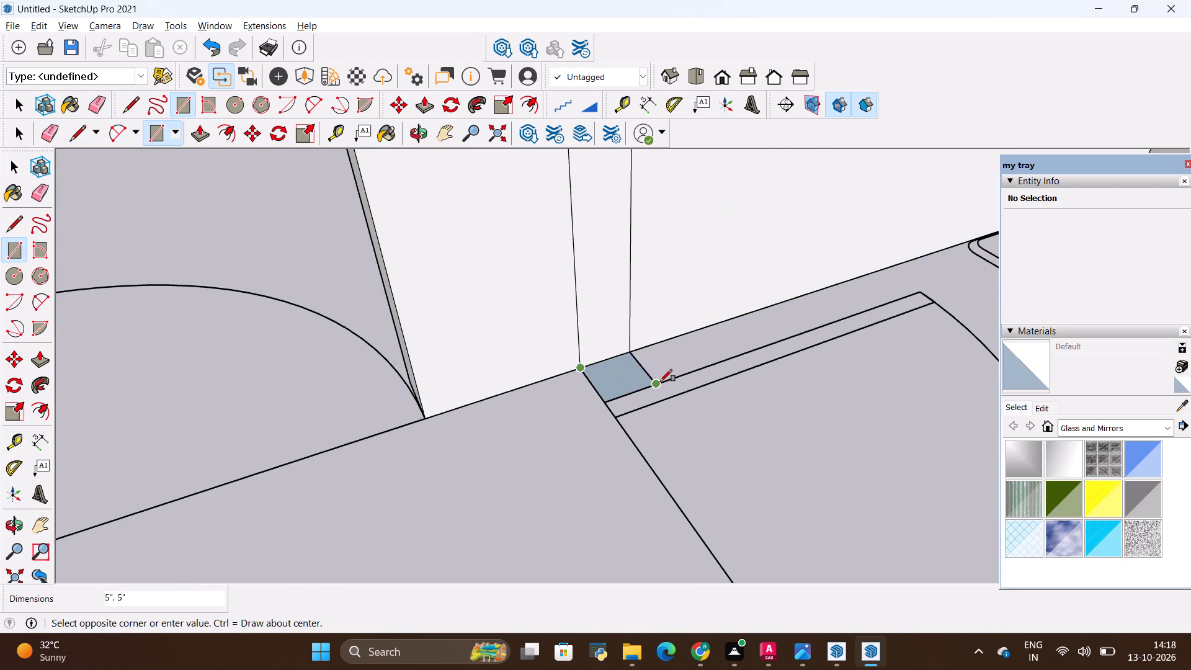
left_click(660, 382)
Push/Pull the 5" square wall stub beside the bathroom door up to the 10' height of the surrounding walls.
key("p")
left_click(626, 379)
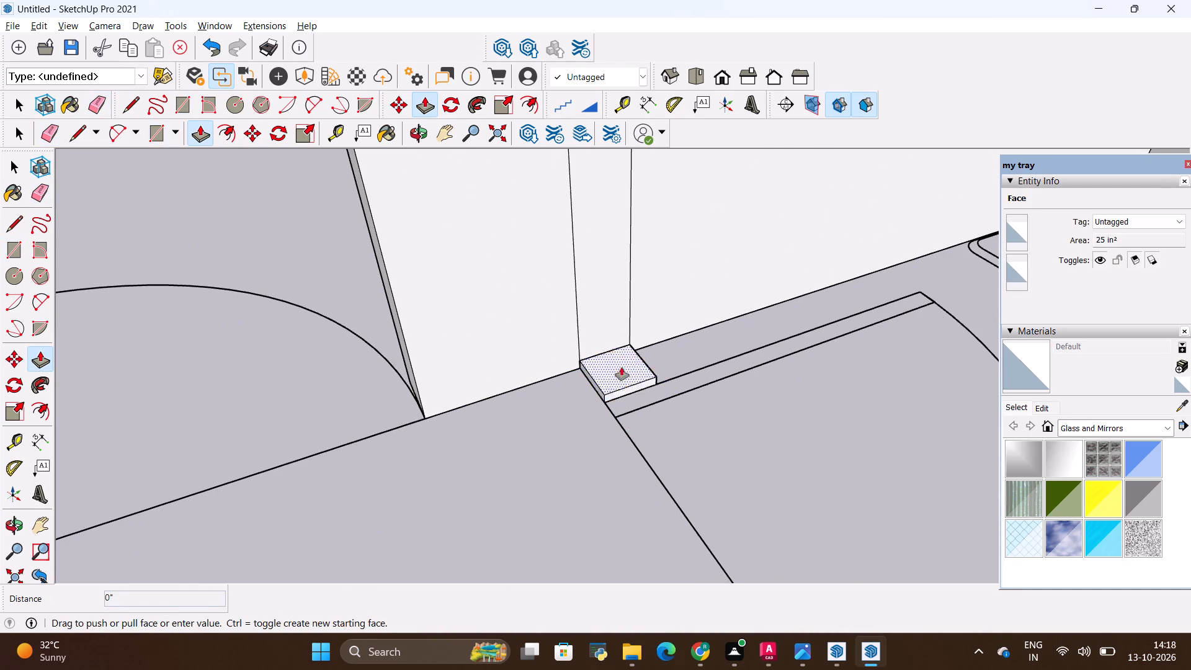
scroll(613, 334, "down", 20)
scroll(613, 334, "down", 4)
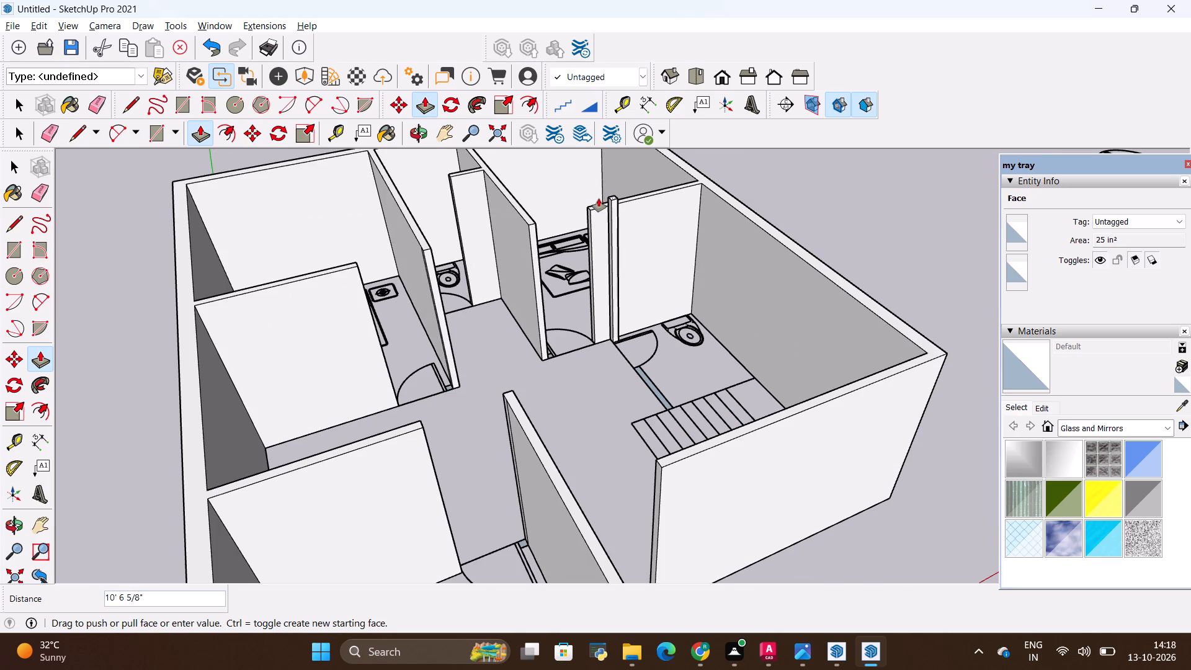
left_click(599, 201)
Erase the edge dividing the raised stub's top face from the top of the adjoining wall.
scroll(611, 200, "up", 14)
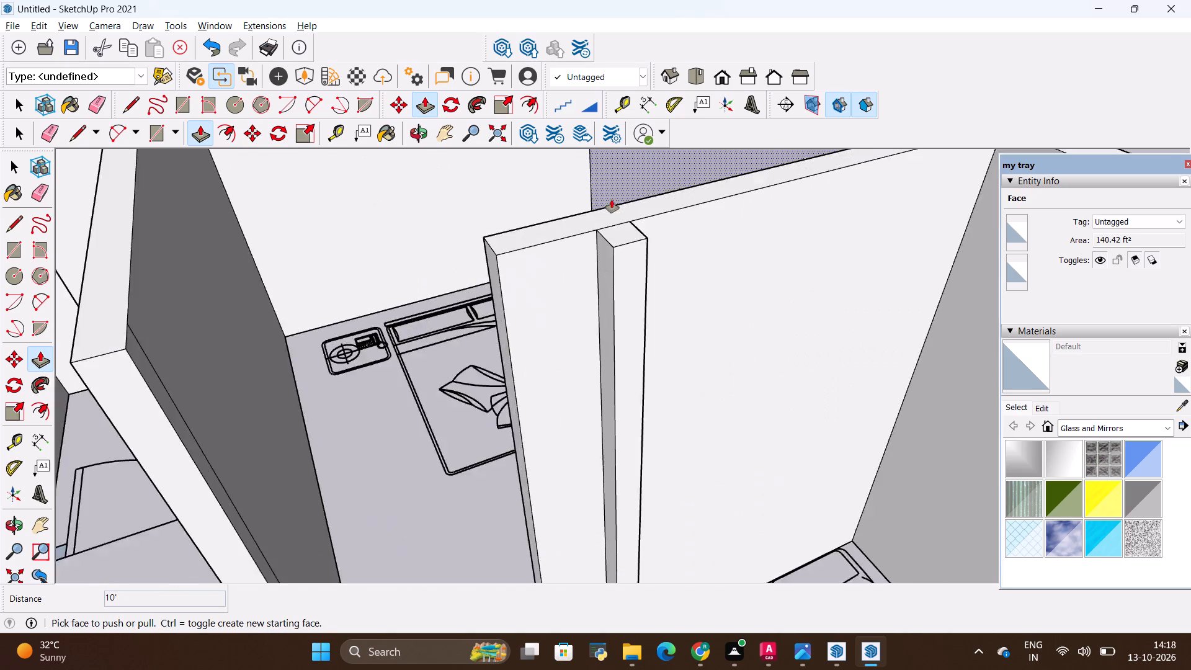
scroll(612, 200, "up", 2)
scroll(612, 209, "down", 4)
scroll(620, 236, "up", 11)
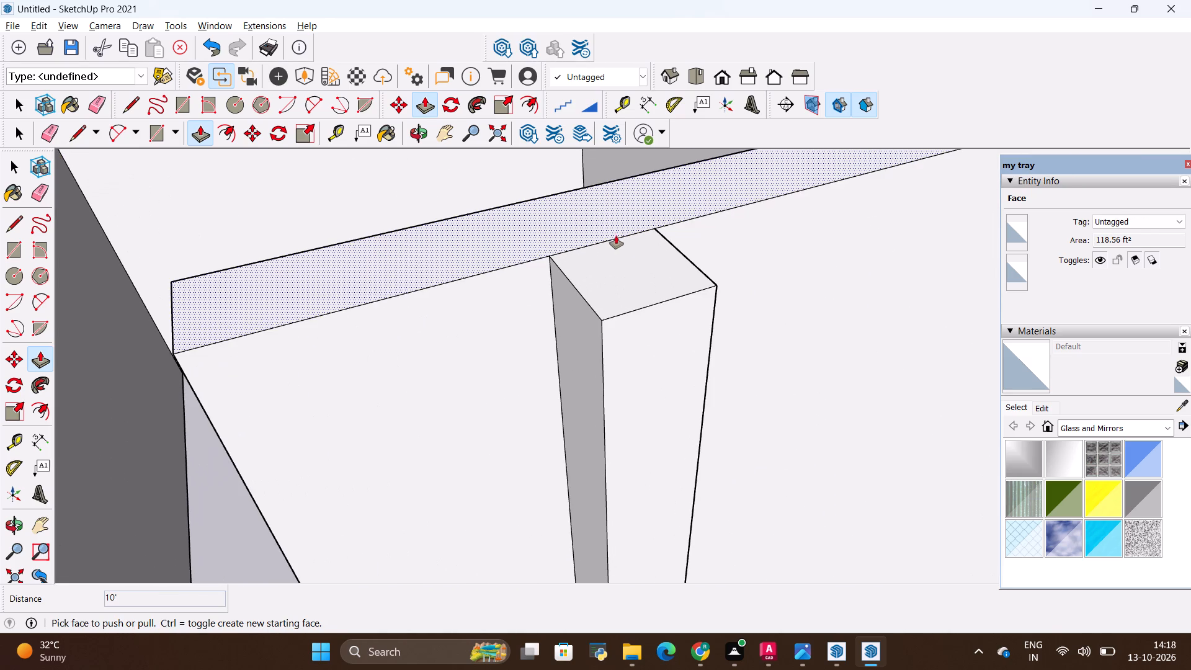
key("e")
left_click_drag(613, 220, 622, 252)
Push/Pull the narrow wall strip between the bathroom door and the stairs up to the 10' wall height.
scroll(622, 252, "down", 17)
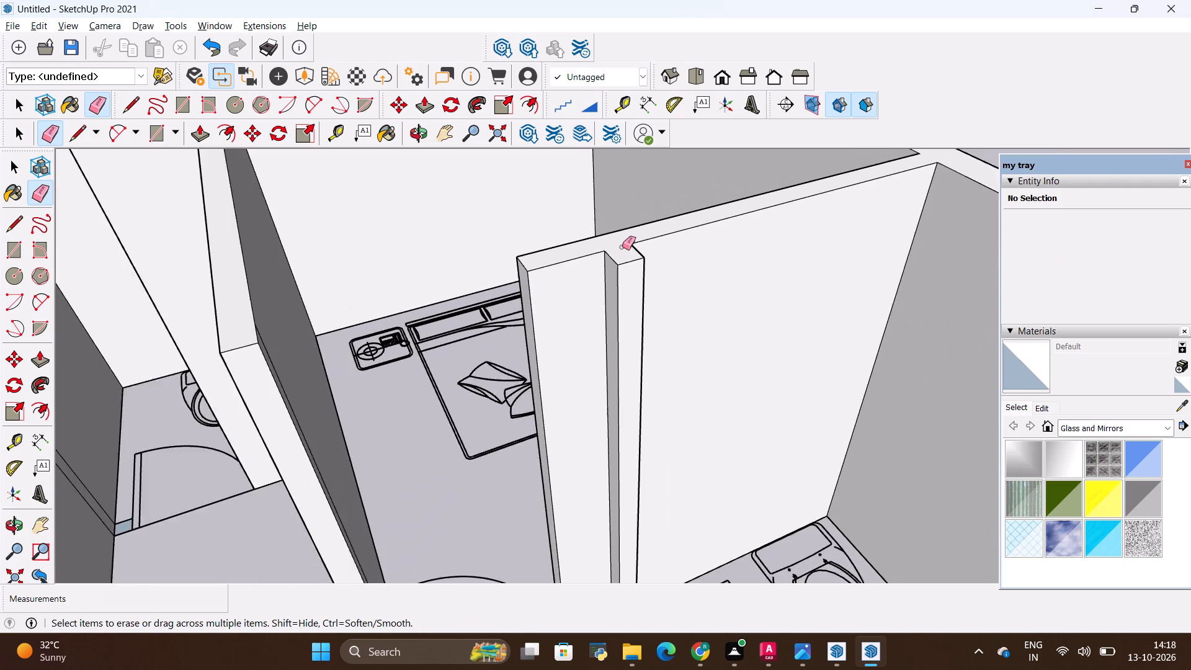
scroll(622, 247, "down", 20)
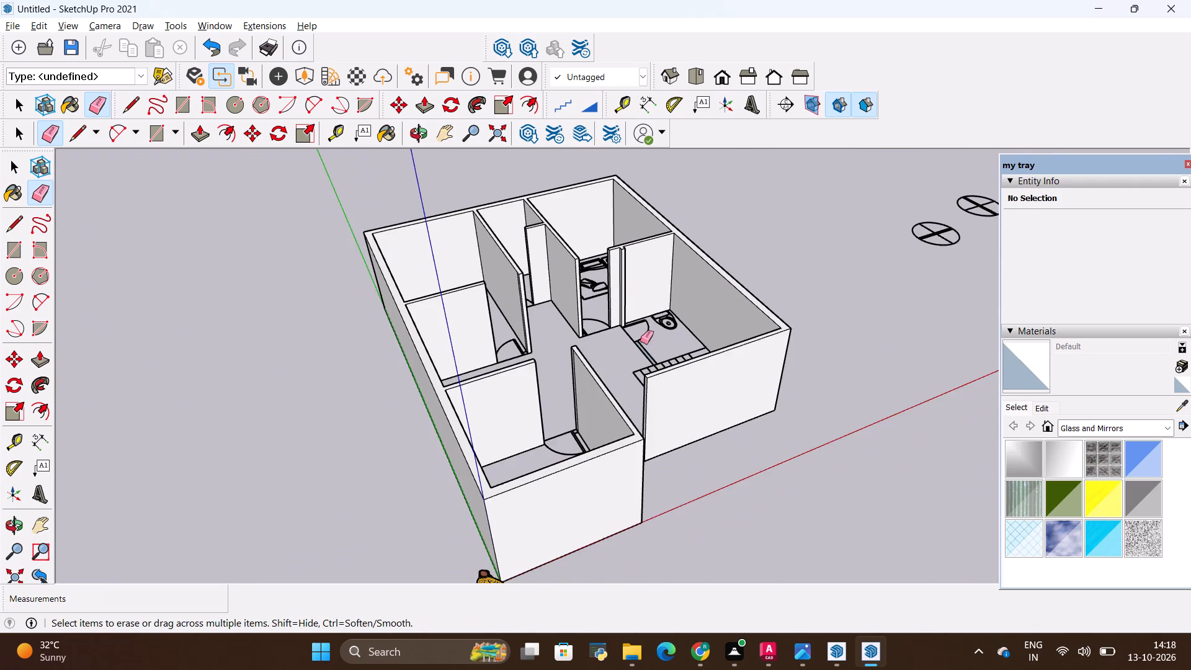
middle_click_drag(640, 342, 786, 538)
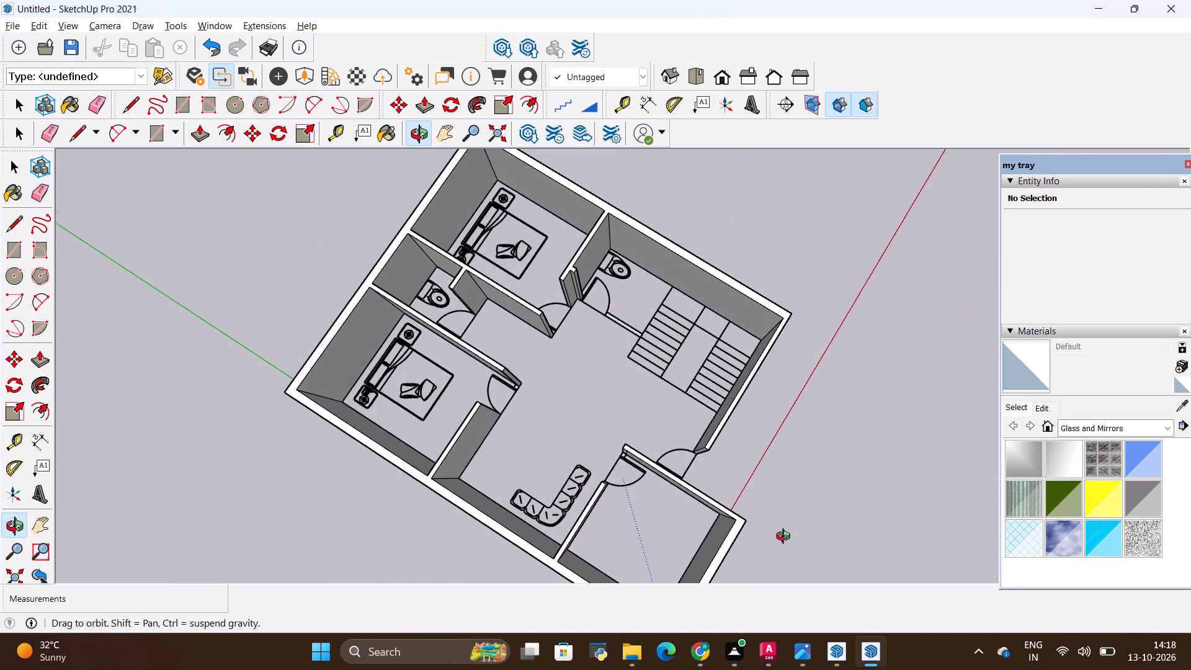
middle_click_drag(786, 538, 560, 496)
scroll(625, 349, "up", 4)
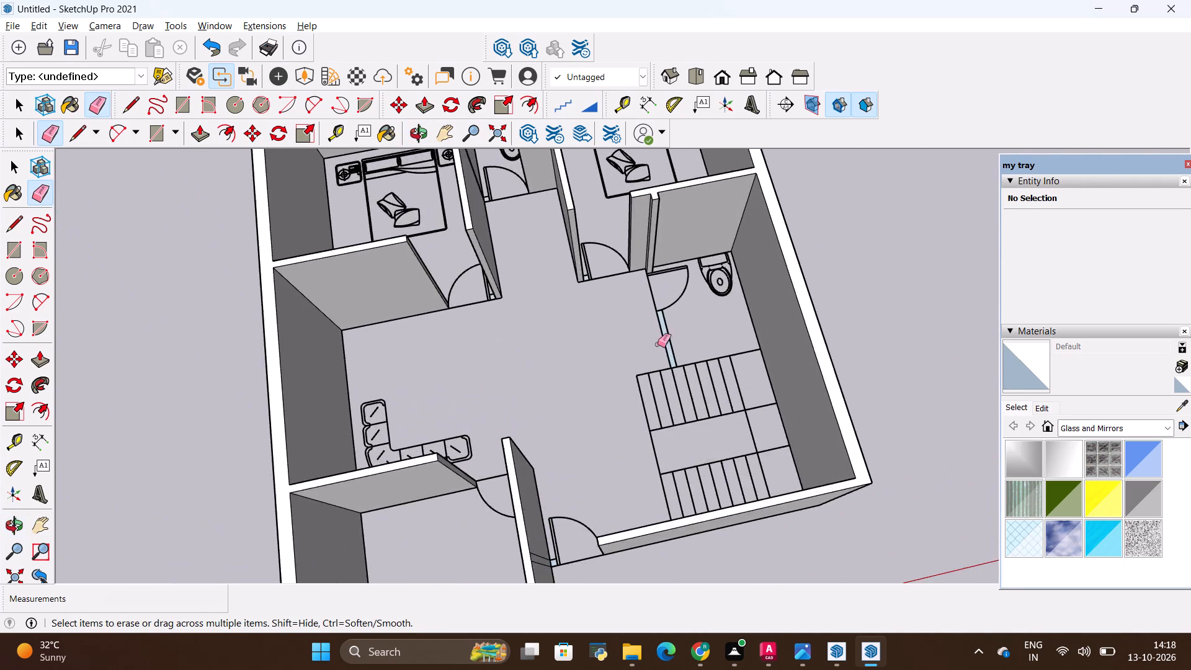
scroll(658, 344, "up", 13)
key("p")
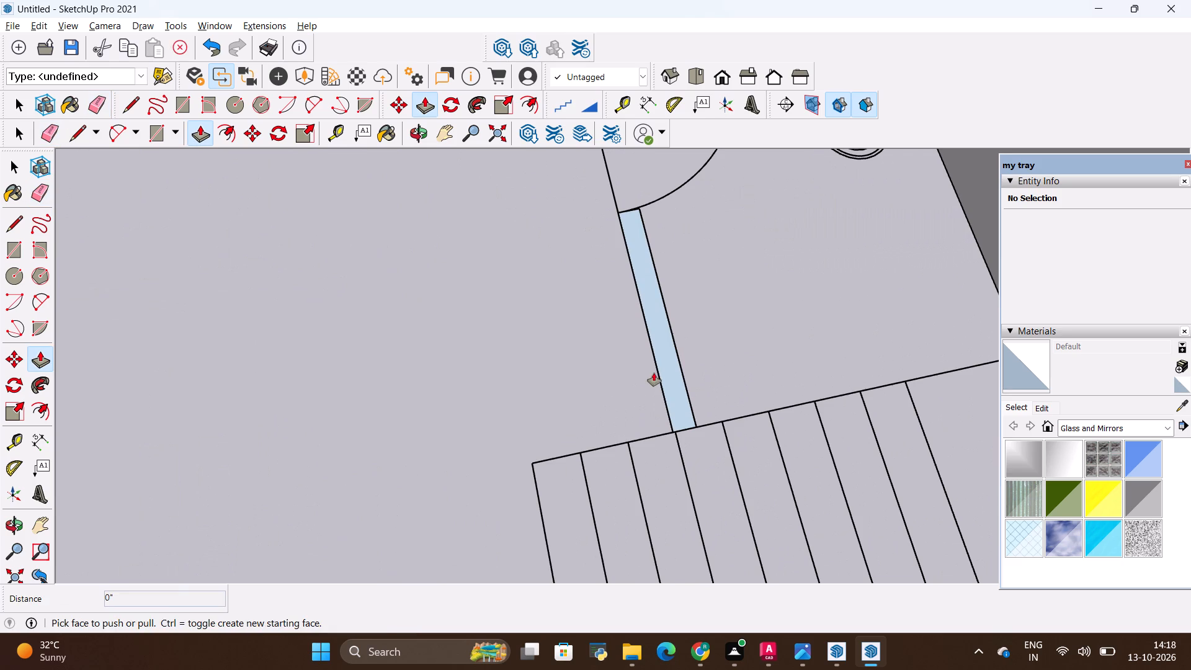
left_click(669, 372)
scroll(659, 329, "down", 12)
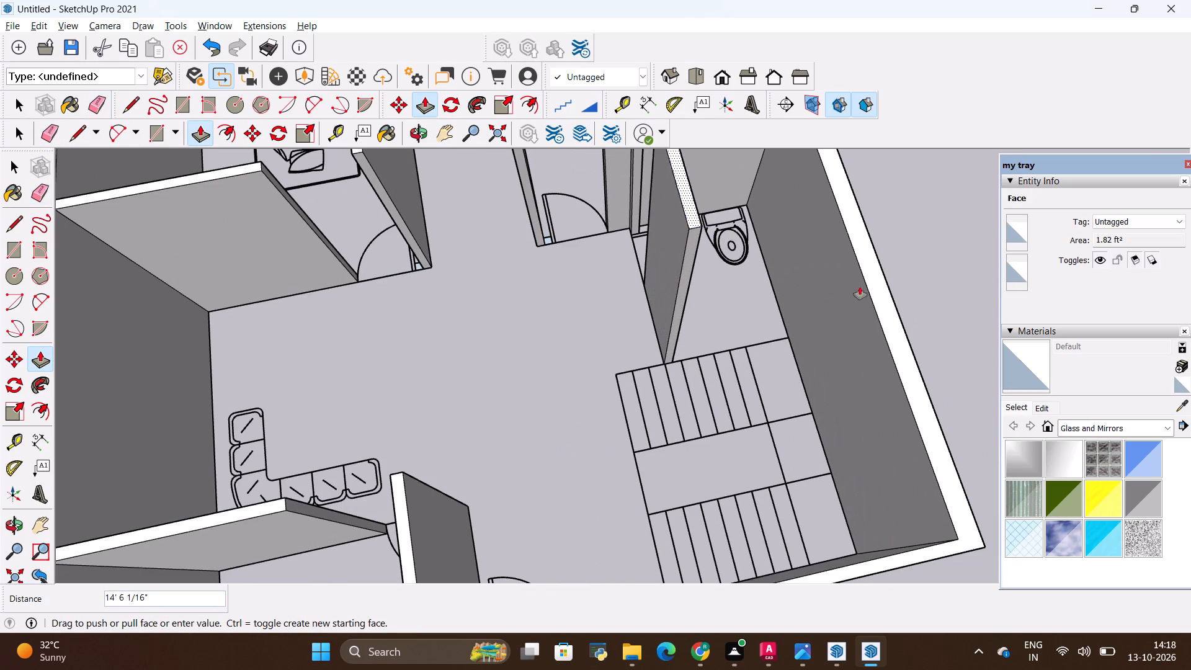
left_click(878, 280)
Examine the raised walls from all sides for missing or unraised sections.
scroll(700, 375, "down", 13)
middle_click_drag(653, 308, 689, 326)
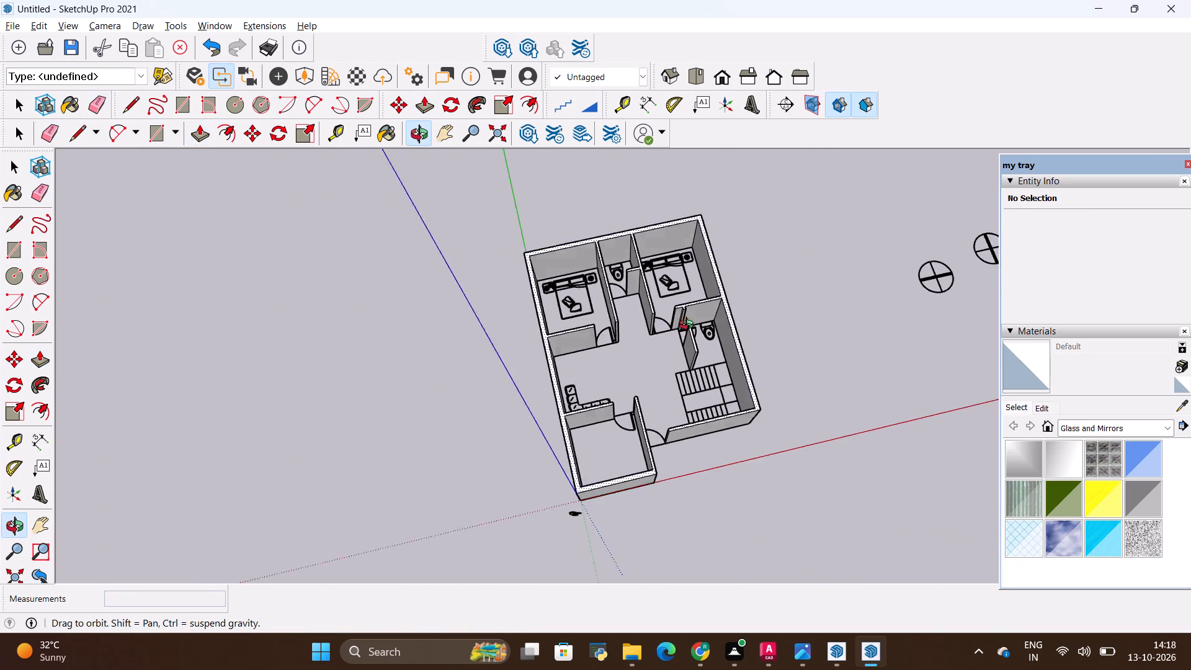
middle_click_drag(689, 326, 597, 268)
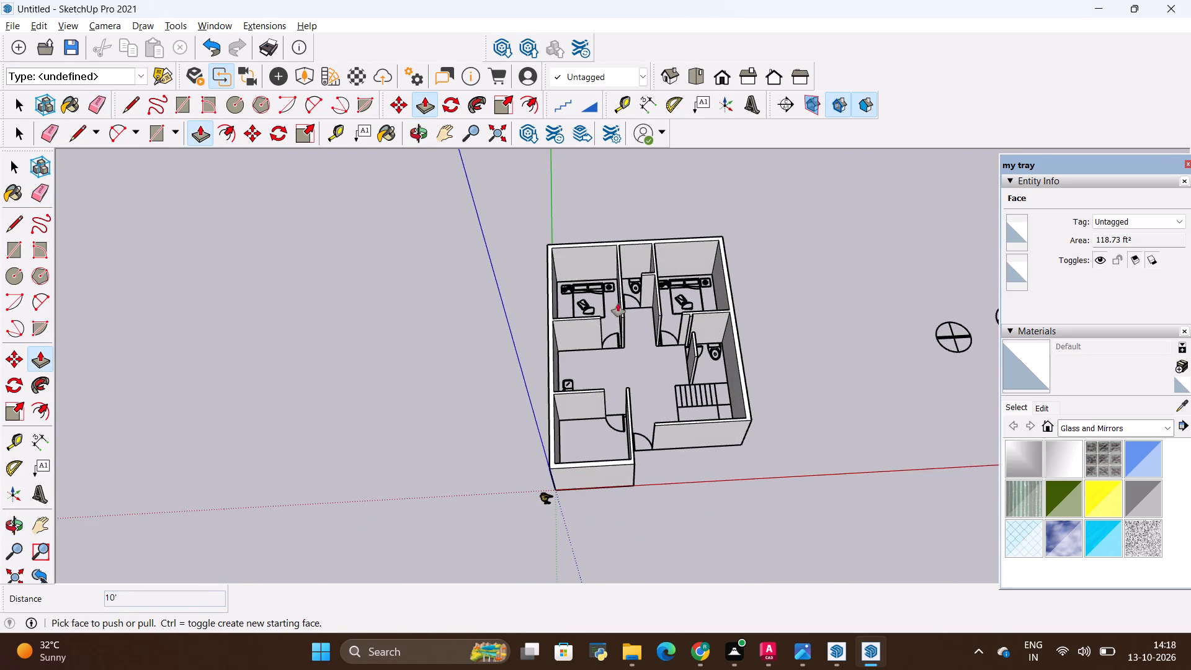
scroll(652, 431, "up", 4)
scroll(566, 447, "up", 3)
scroll(566, 446, "down", 6)
middle_click_drag(745, 432, 257, 312)
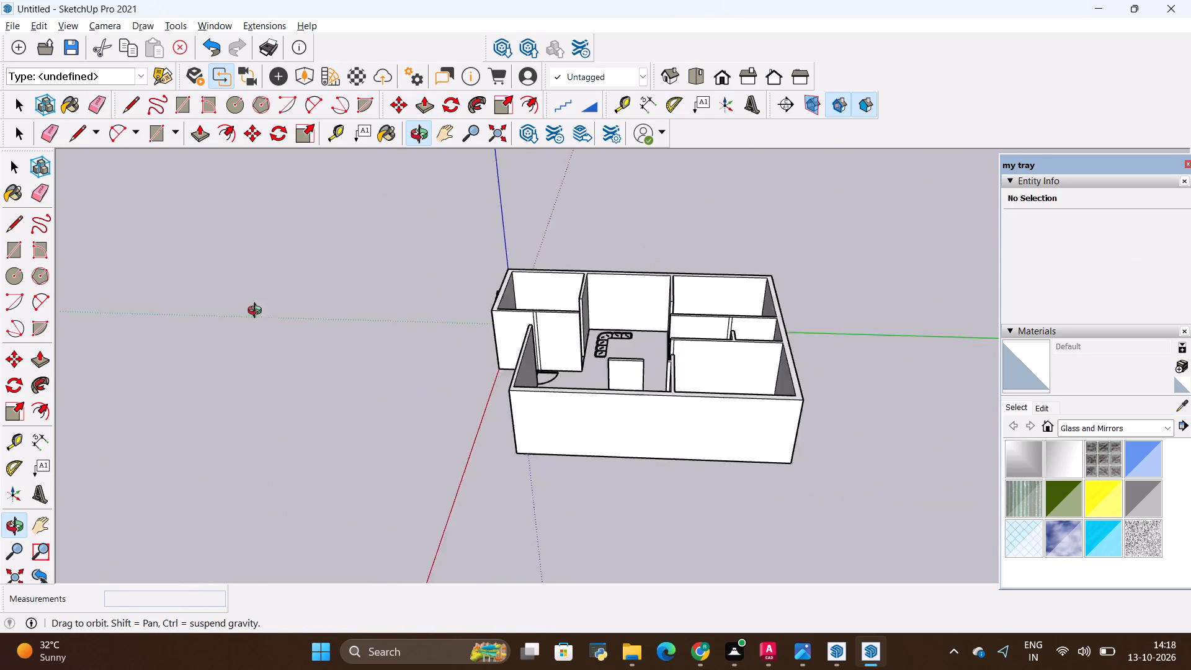
middle_click_drag(257, 312, 450, 319)
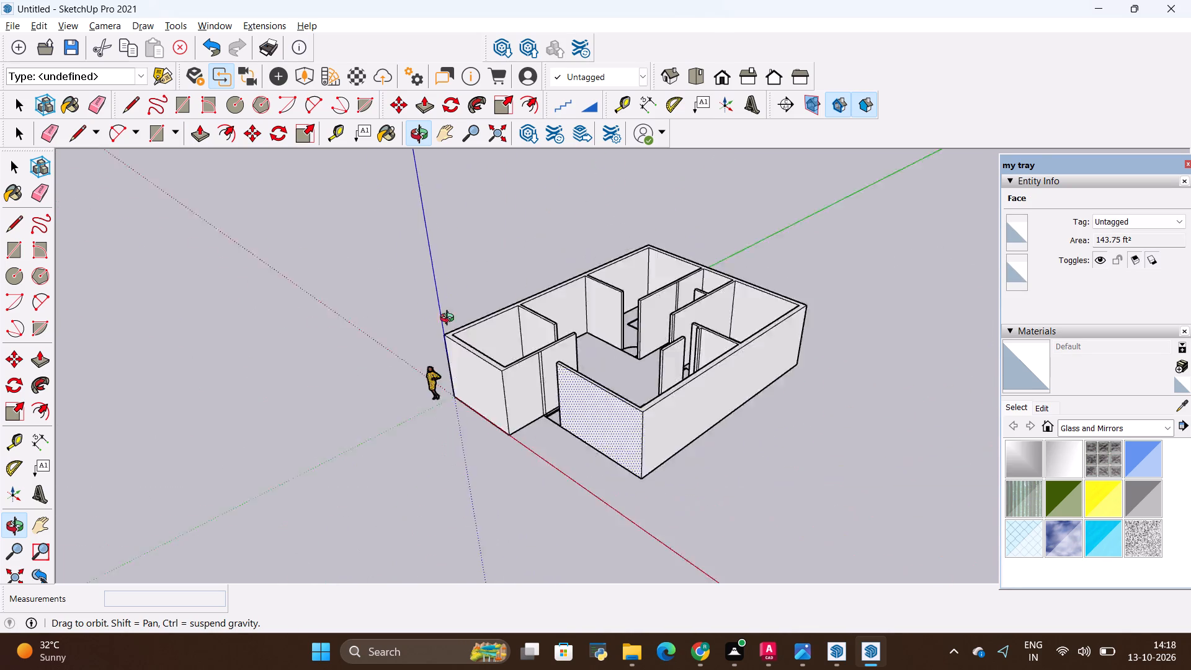
middle_click_drag(450, 319, 1062, 367)
middle_click_drag(831, 400, 372, 377)
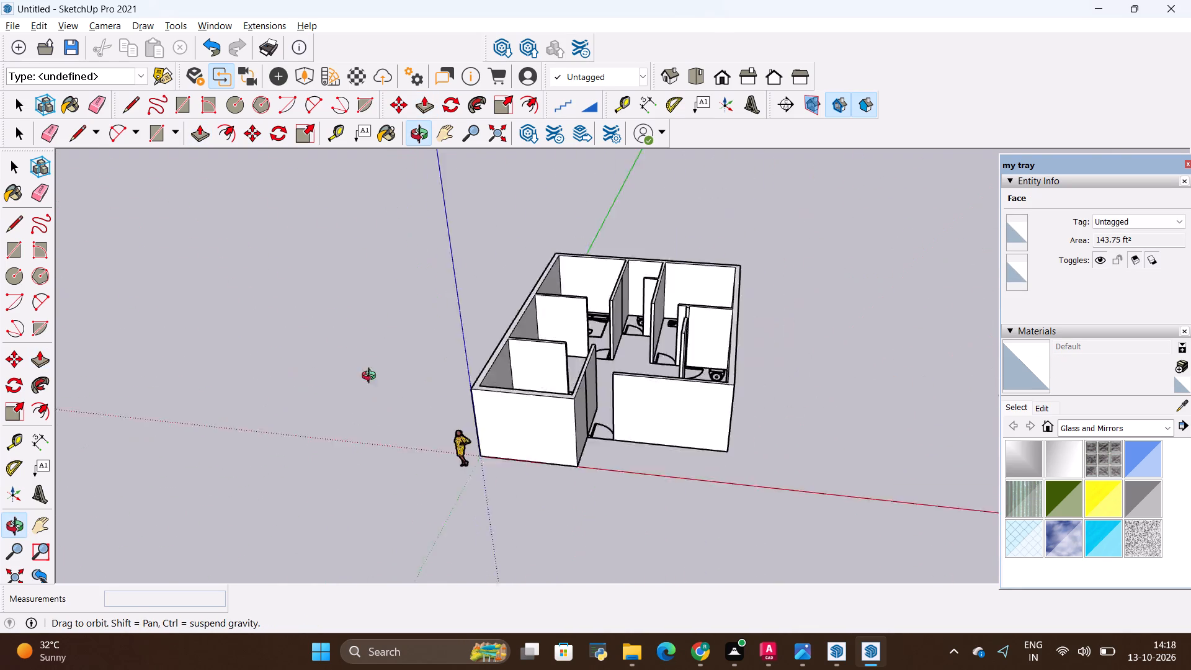
middle_click_drag(372, 377, 225, 349)
scroll(615, 303, "up", 8)
scroll(587, 298, "down", 5)
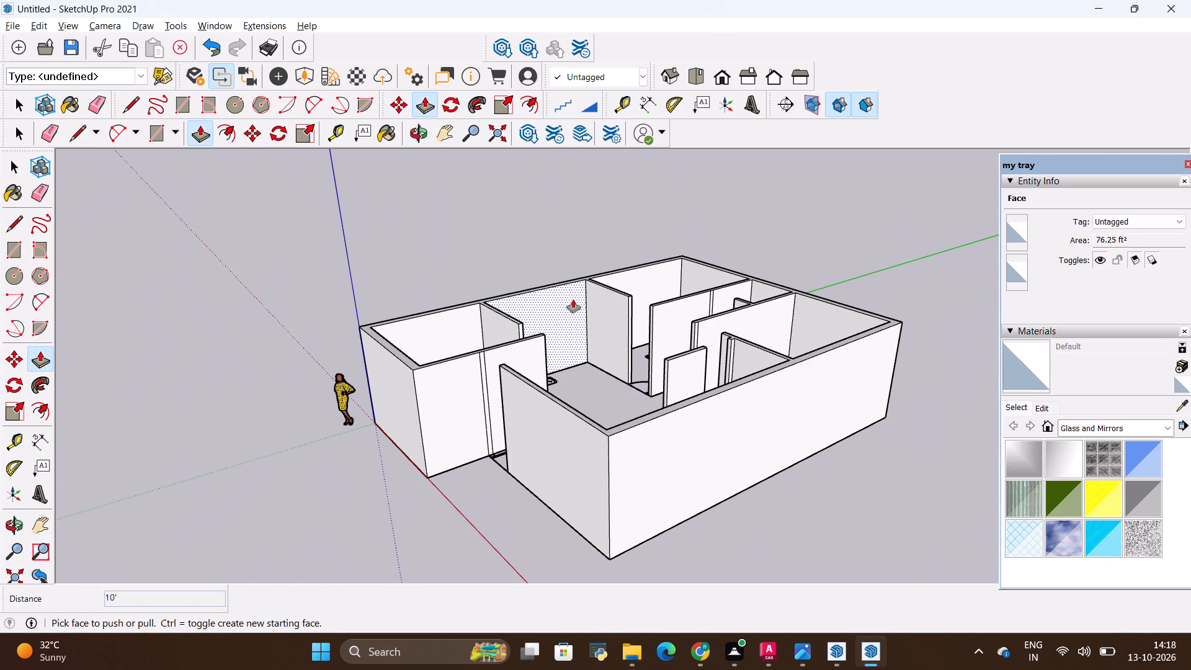
middle_click_drag(533, 300, 487, 463)
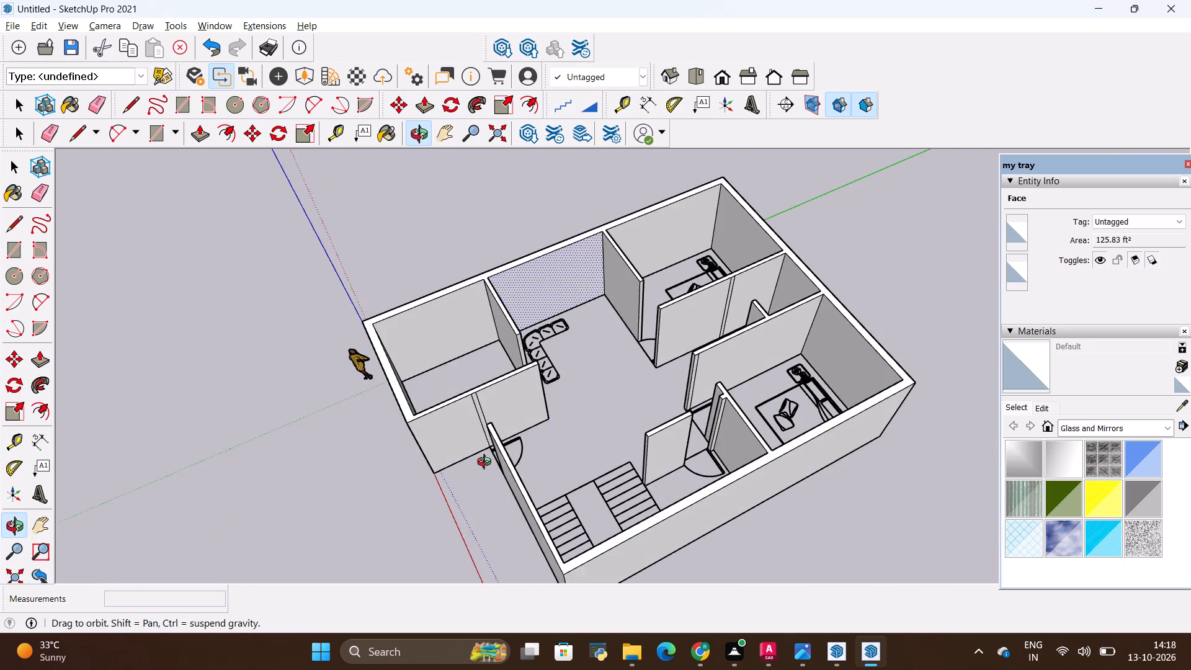
middle_click_drag(487, 463, 604, 385)
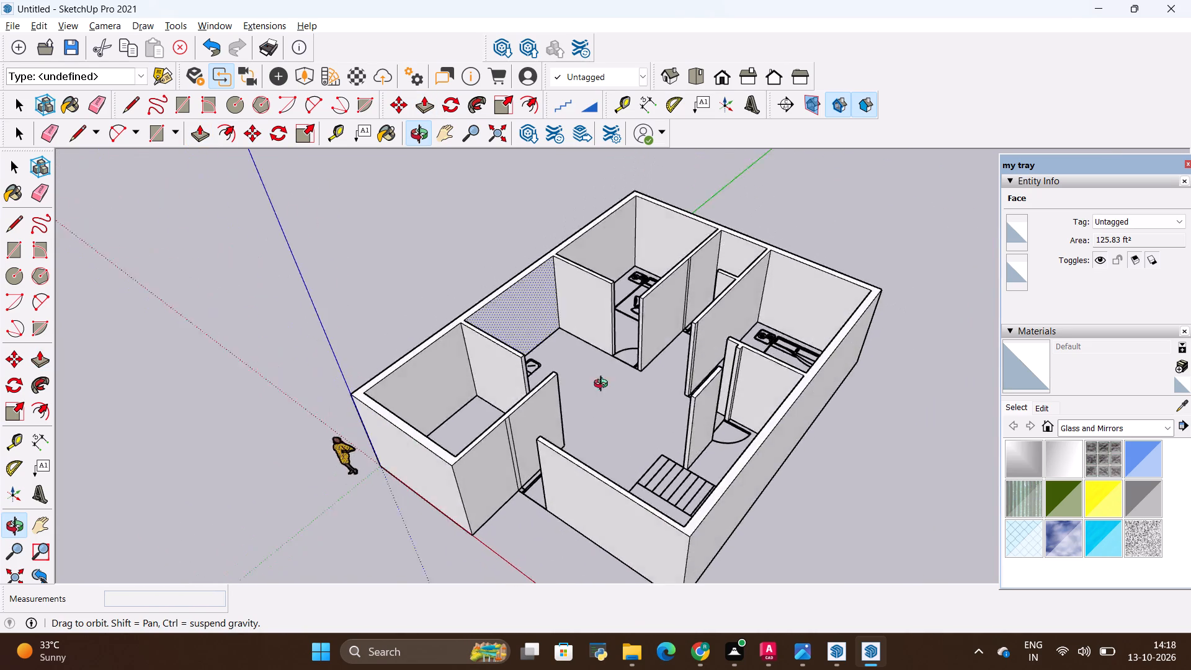
middle_click_drag(604, 385, 710, 319)
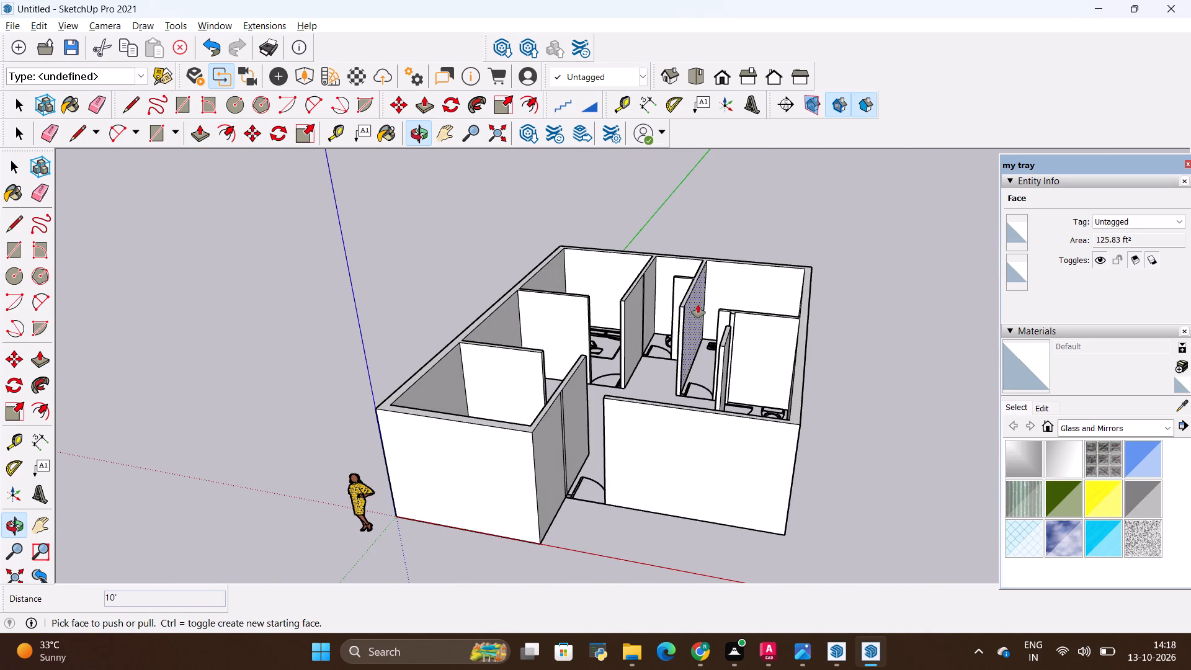
scroll(724, 465, "up", 2)
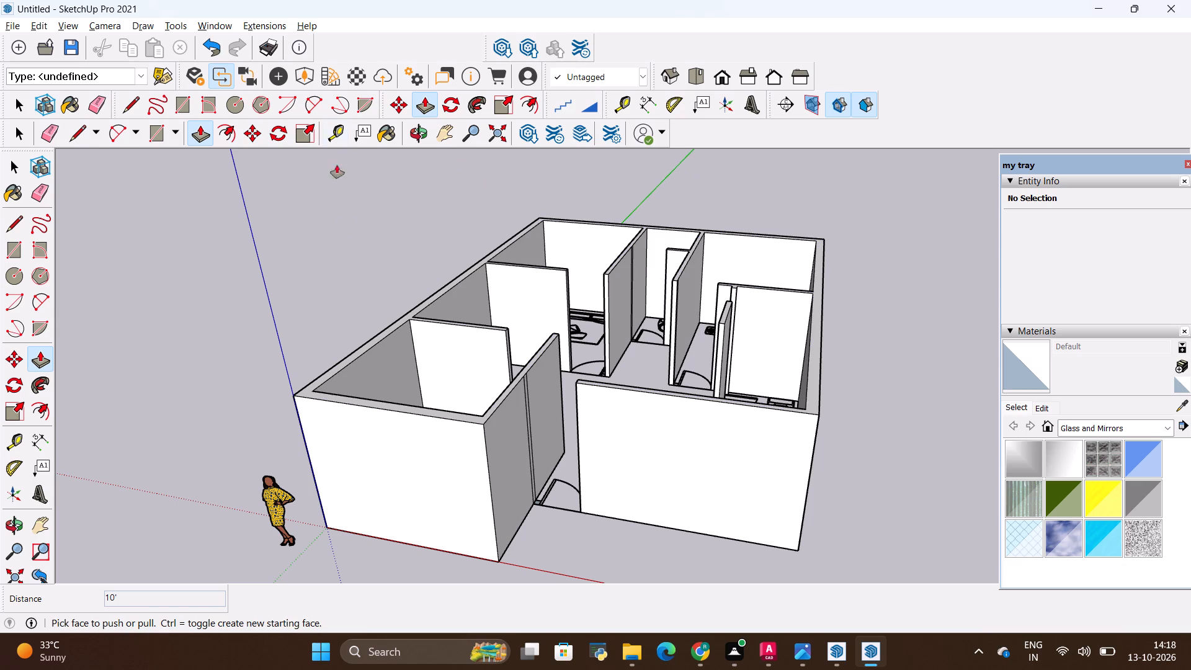
scroll(655, 351, "down", 4)
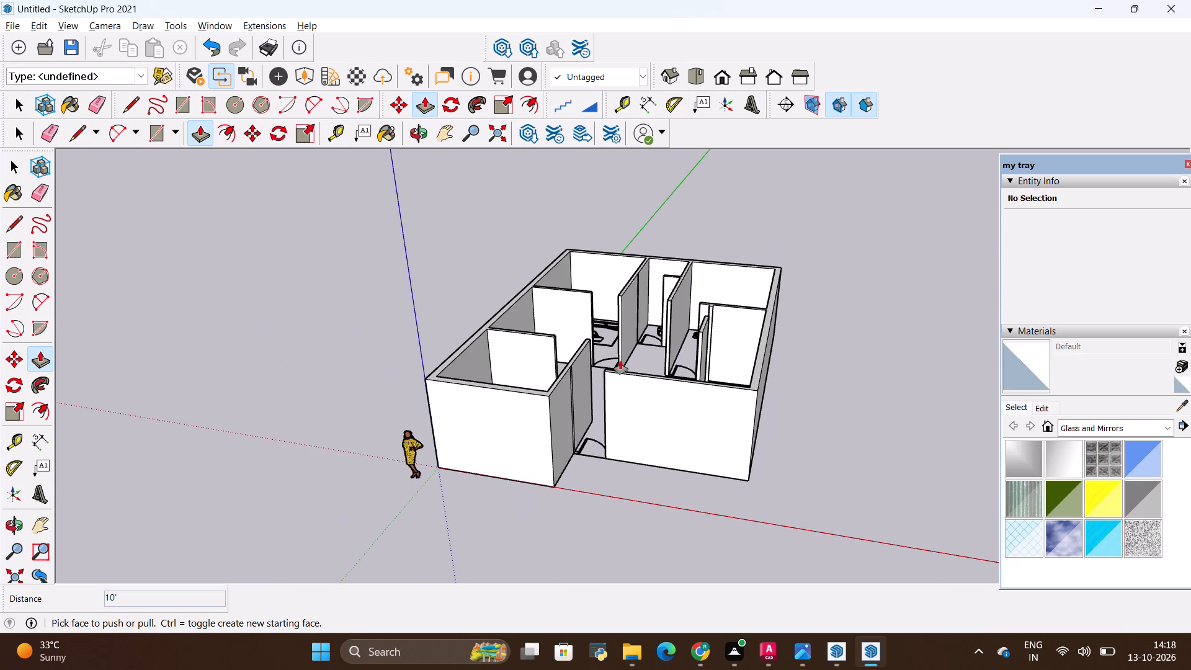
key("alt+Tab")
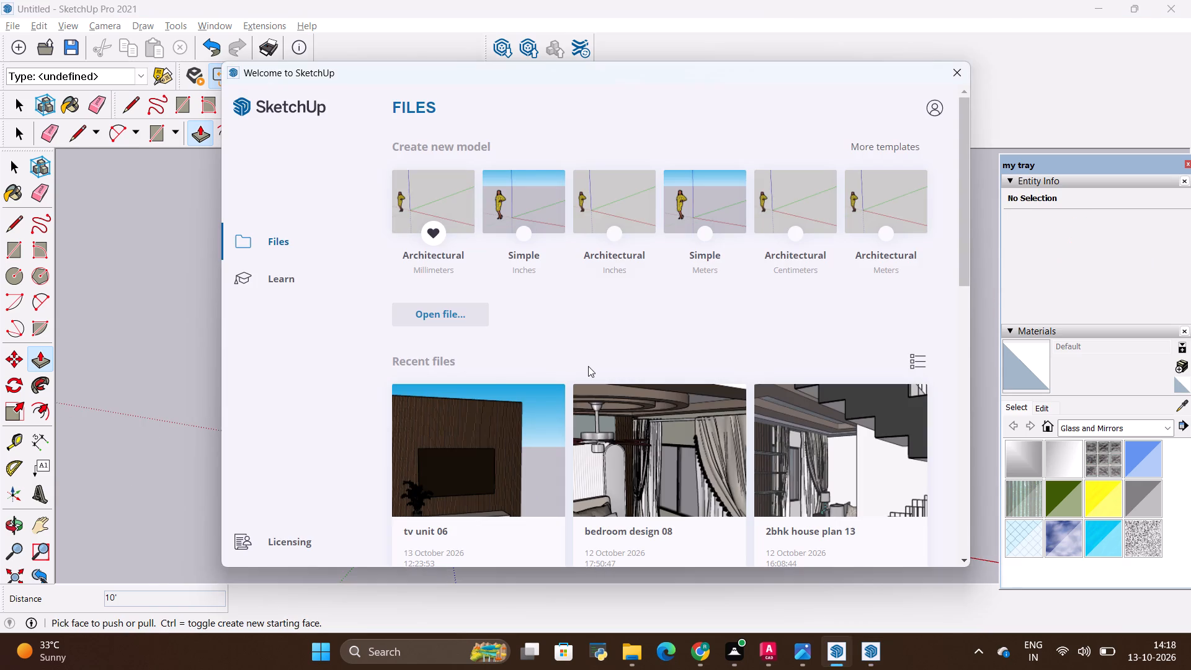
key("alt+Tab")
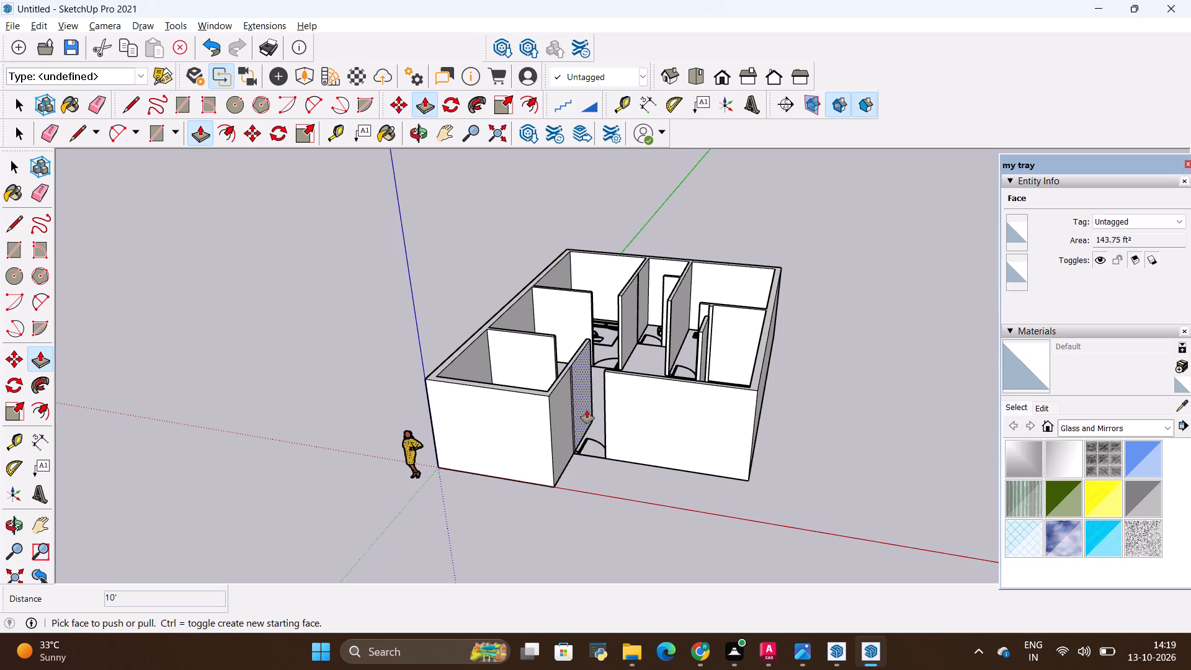
Place a horizontal guide 2' below the top edge on the exterior face of the long outer wall along the green axis.
scroll(84, 225, "down", 3)
scroll(486, 333, "down", 4)
middle_click_drag(770, 339, 143, 434)
middle_click_drag(879, 408, 403, 499)
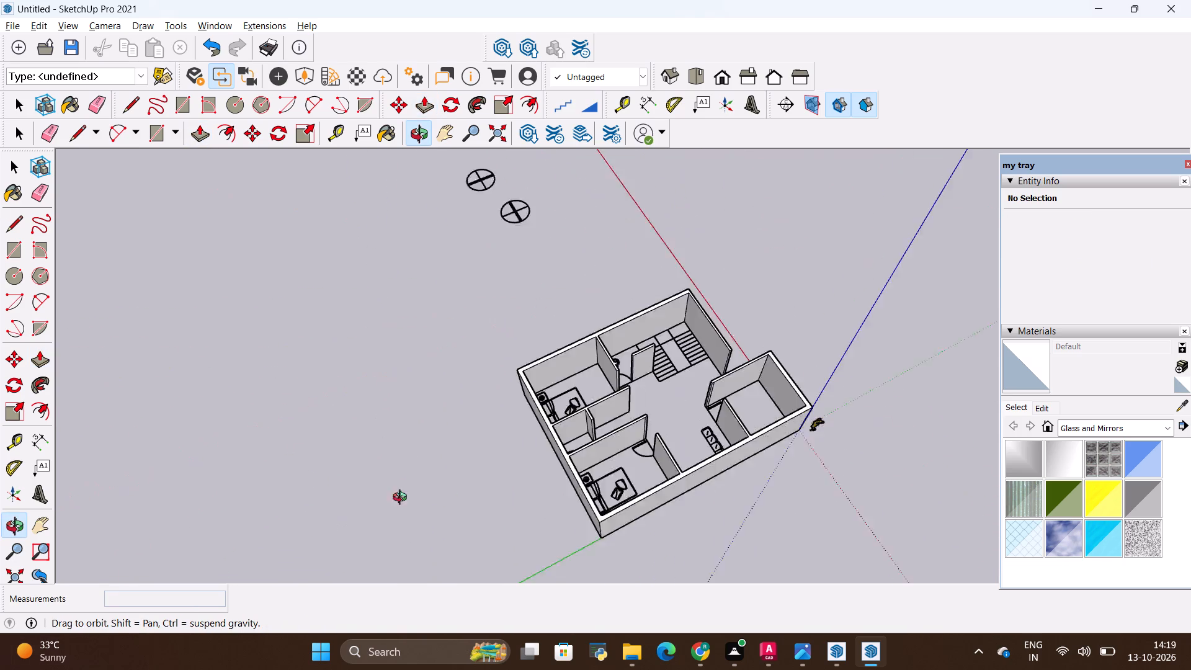
middle_click_drag(403, 499, 772, 453)
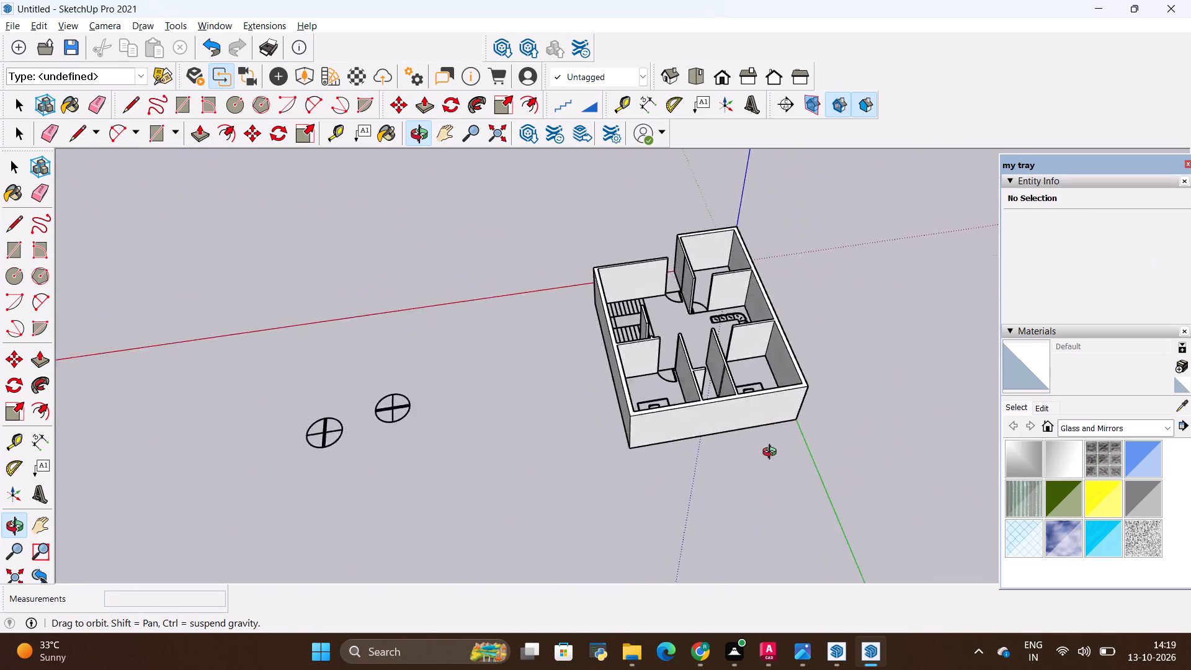
middle_click_drag(772, 453, 0, 408)
middle_click_drag(265, 400, 605, 263)
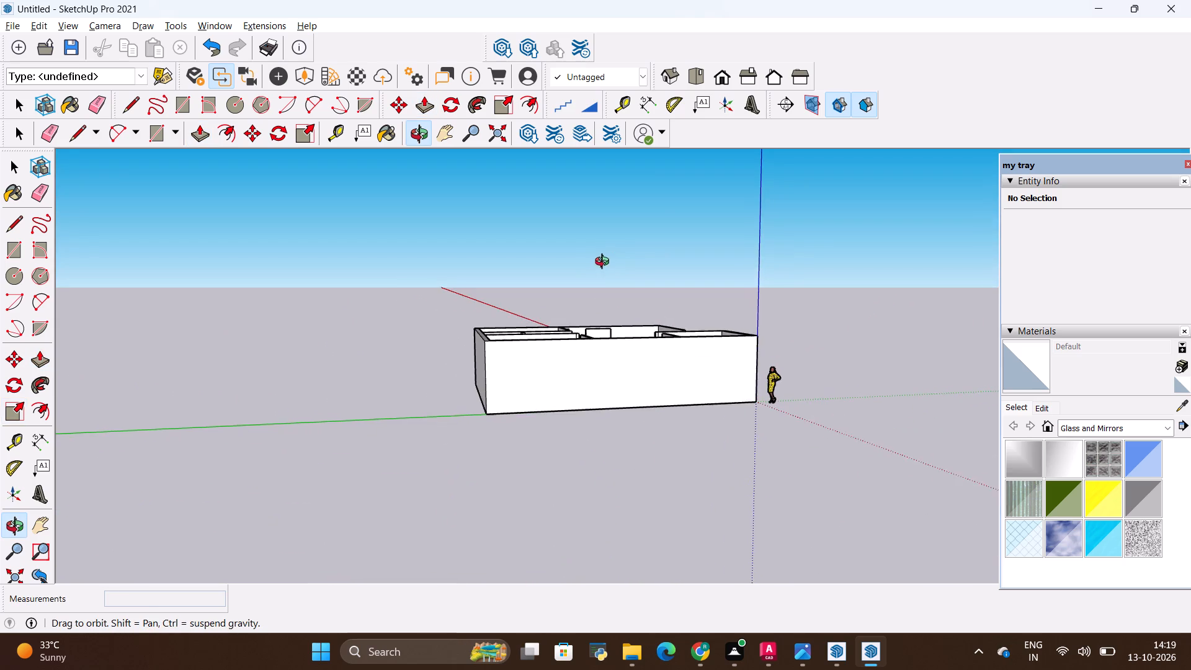
middle_click_drag(605, 263, 548, 326)
scroll(524, 430, "up", 8)
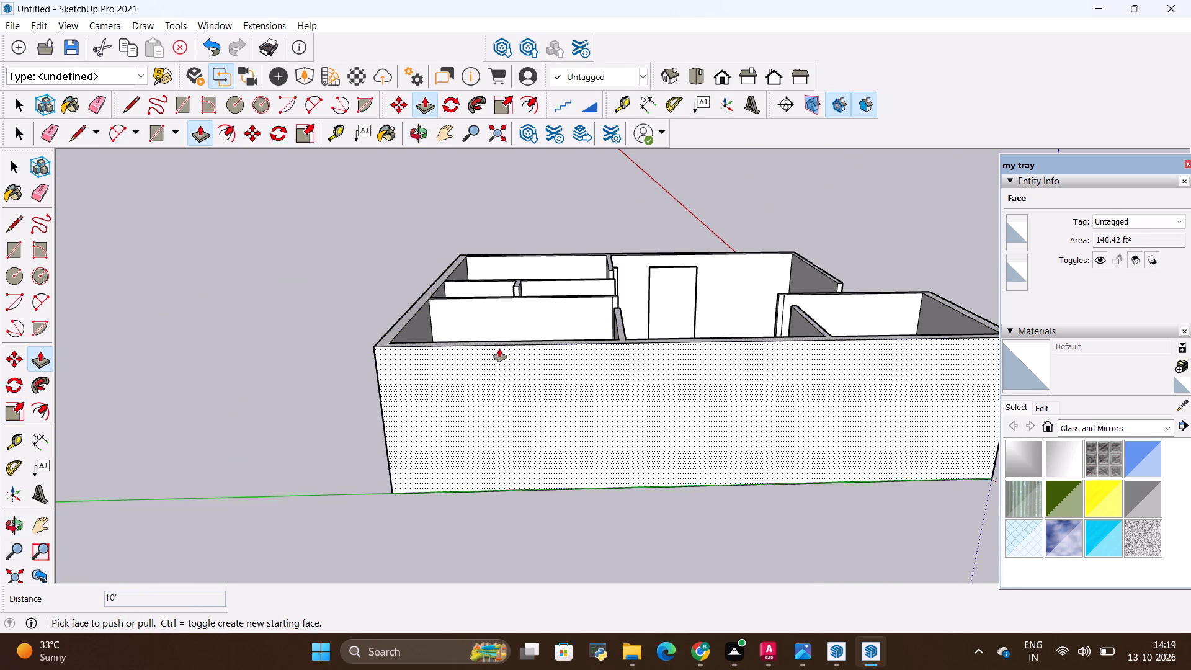
key("t")
left_click(435, 346)
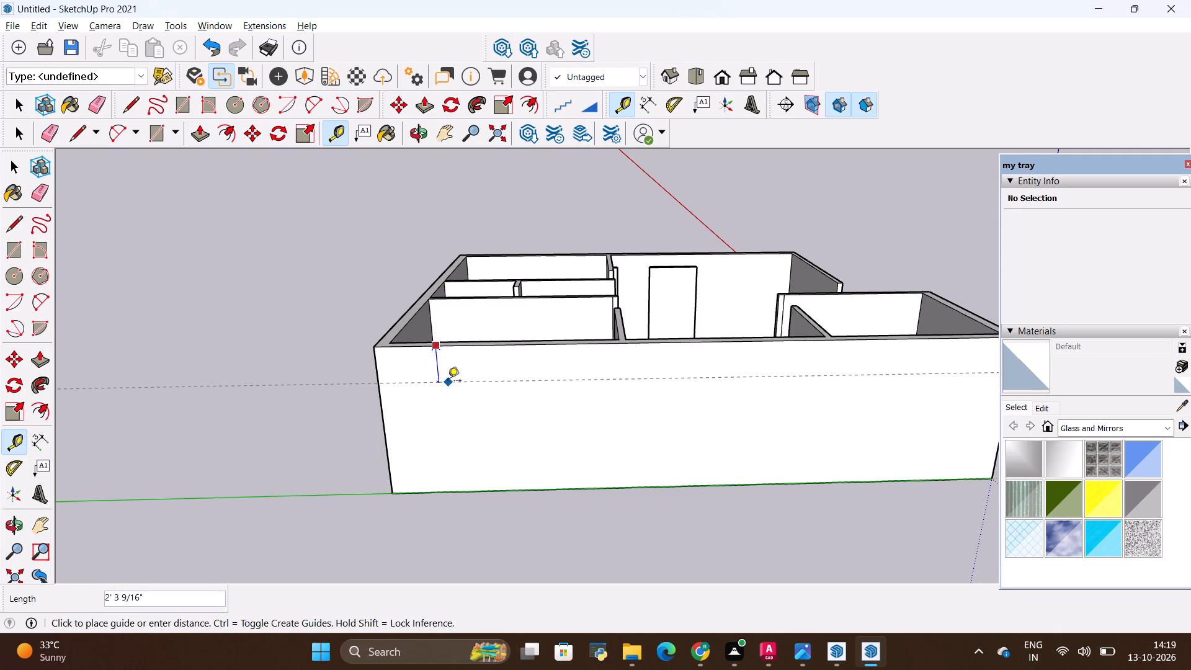
key("BackSpace")
type("2'")
key("Return")
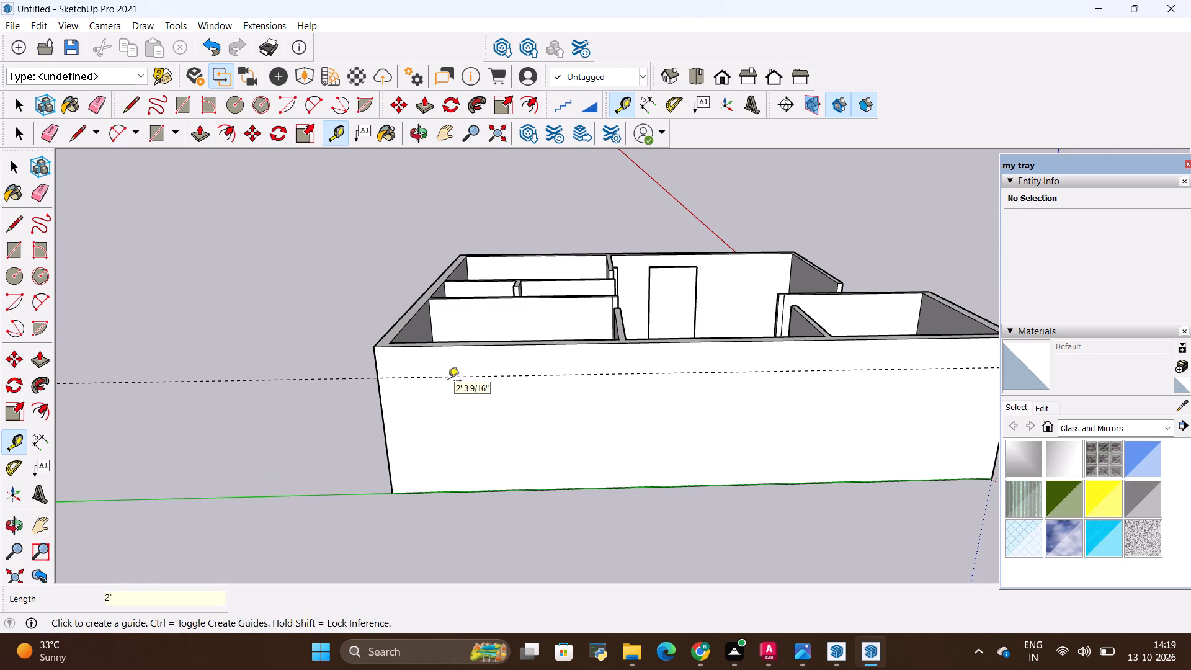
Place a second horizontal guide 5' below the first one on the same exterior wall face.
left_click(427, 375)
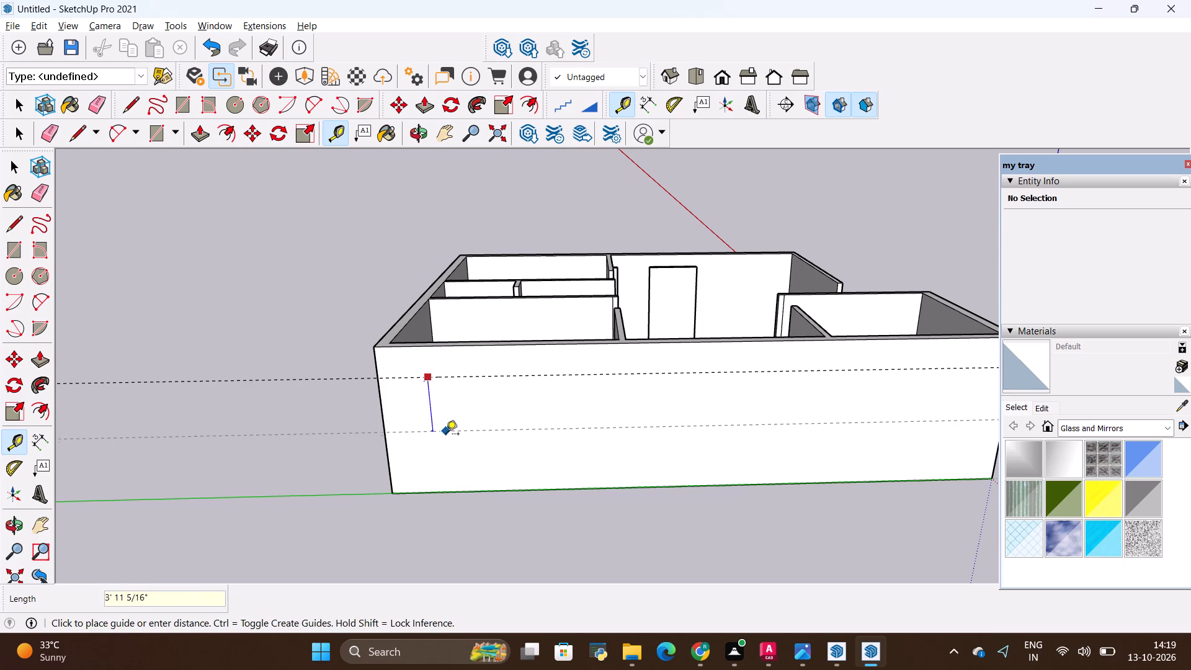
key("BackSpace")
type("5'")
key("Return")
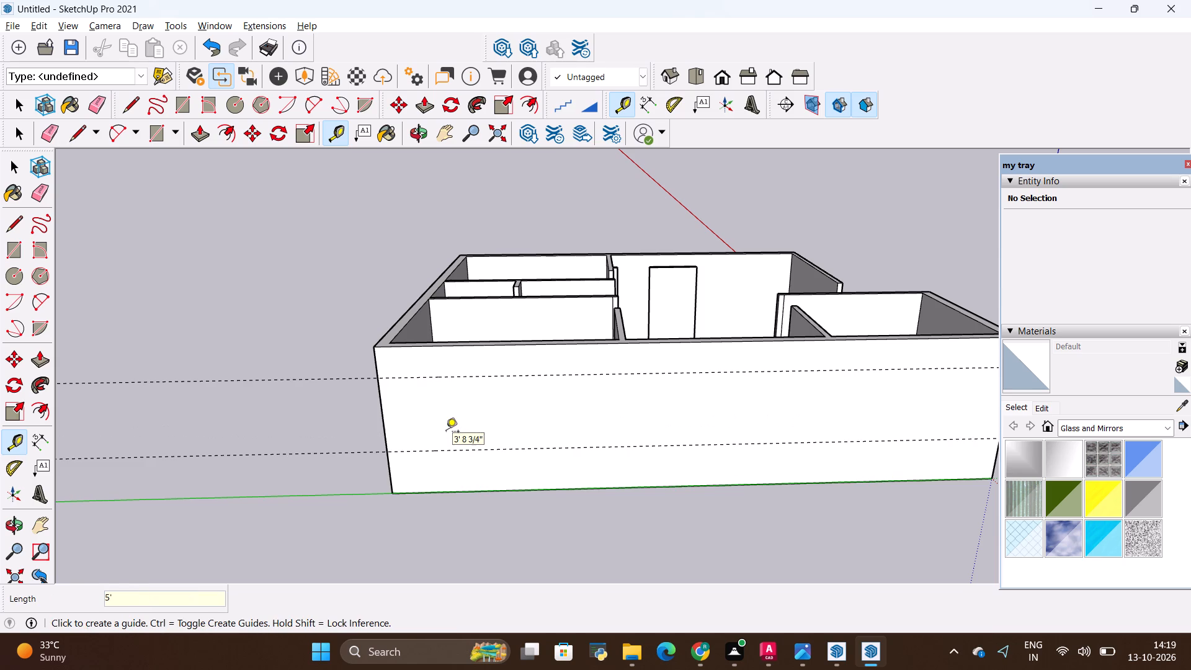
Draw a 9" line across the long exterior wall's top at the corner bedroom's midpoint, continuing 10' down the outside face.
scroll(429, 430, "down", 3)
key("Escape")
middle_click_drag(594, 358, 550, 441)
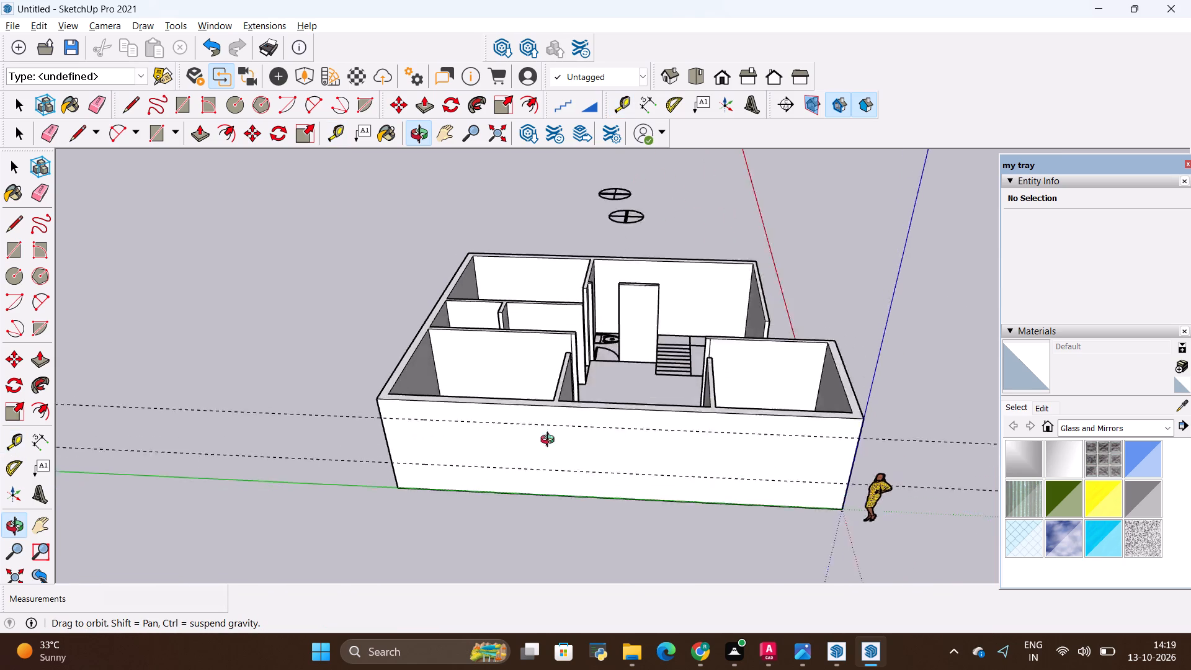
middle_click_drag(550, 441, 602, 367)
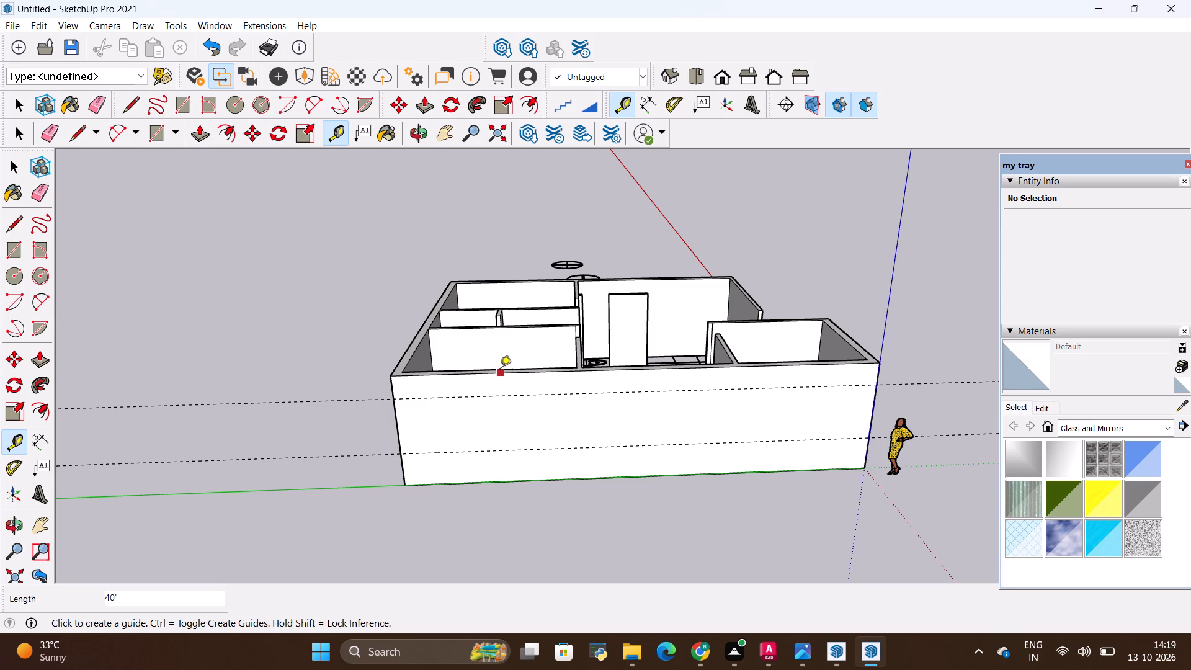
key("l")
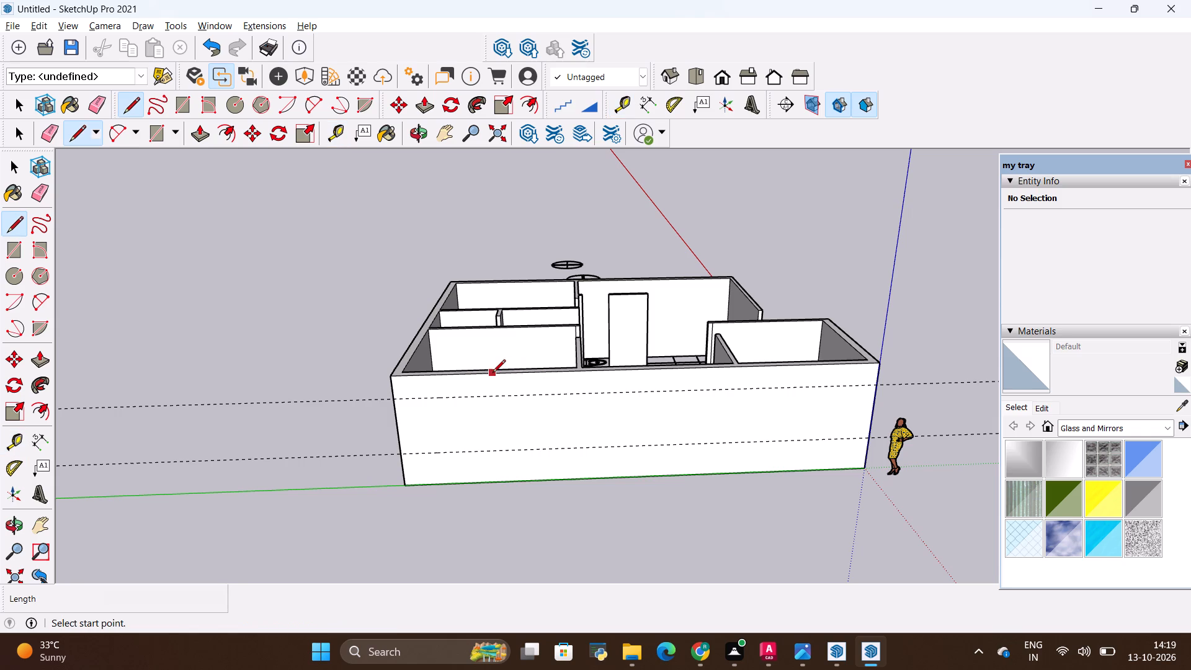
middle_click_drag(483, 375, 471, 476)
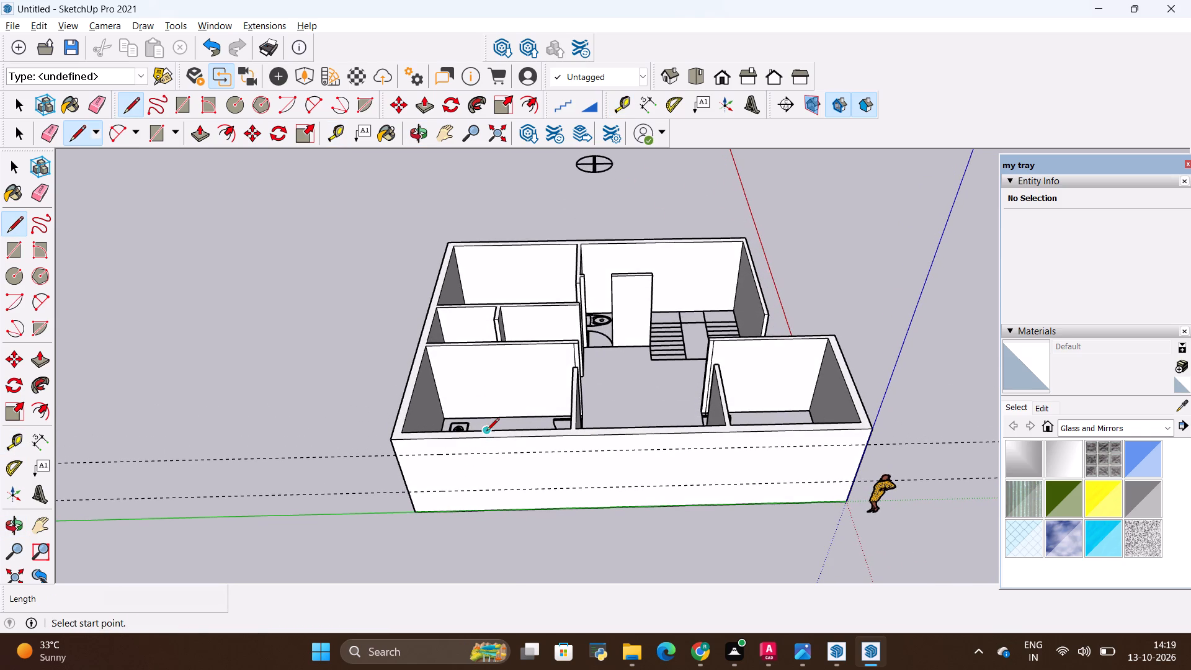
left_click(486, 432)
left_click(485, 442)
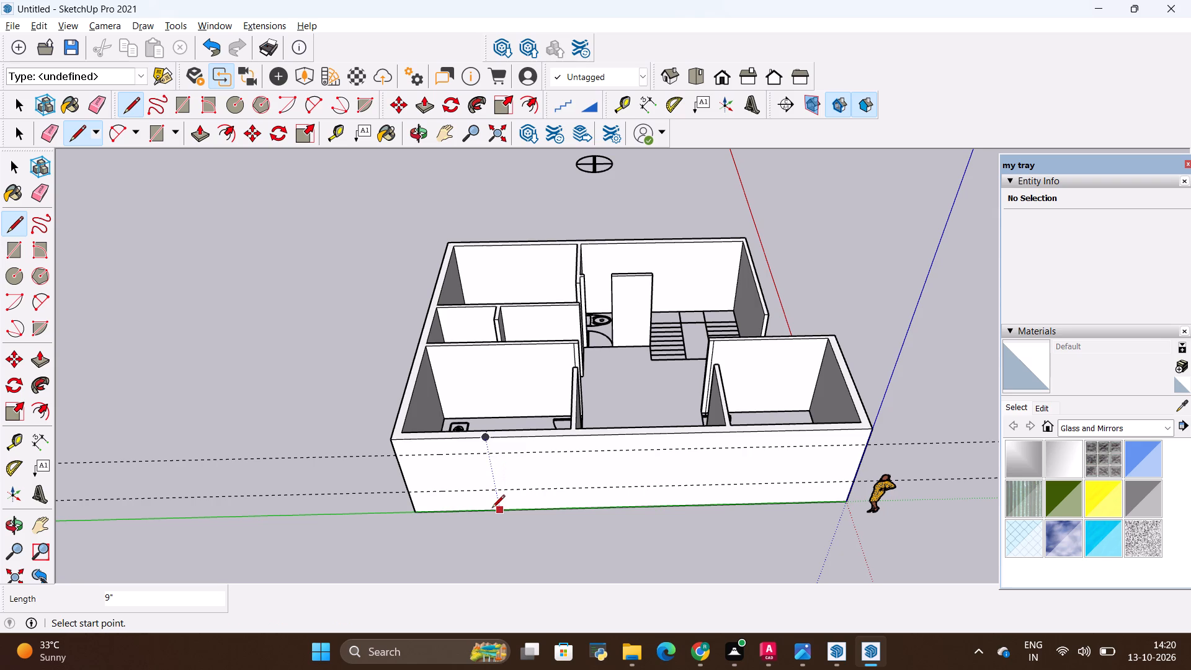
left_click(496, 512)
middle_click_drag(488, 512, 504, 402)
left_click(488, 367)
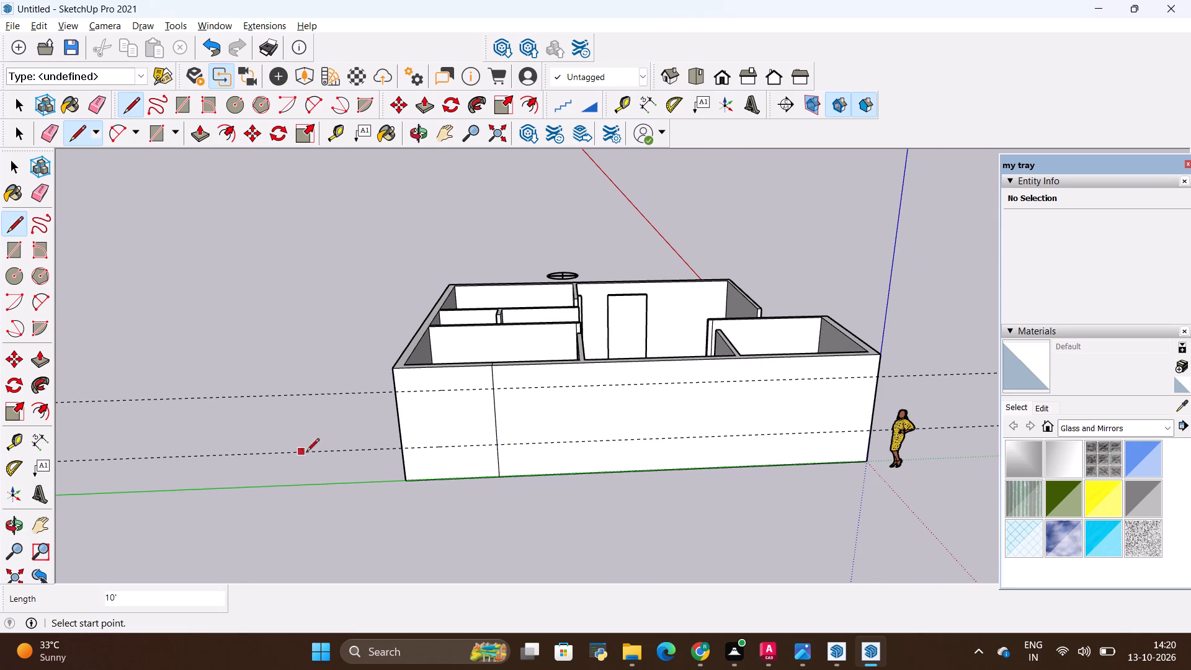
Place vertical guides 3' to either side of the bedroom centre line on the exterior wall face.
key("Escape")
key("t")
scroll(494, 373, "up", 2)
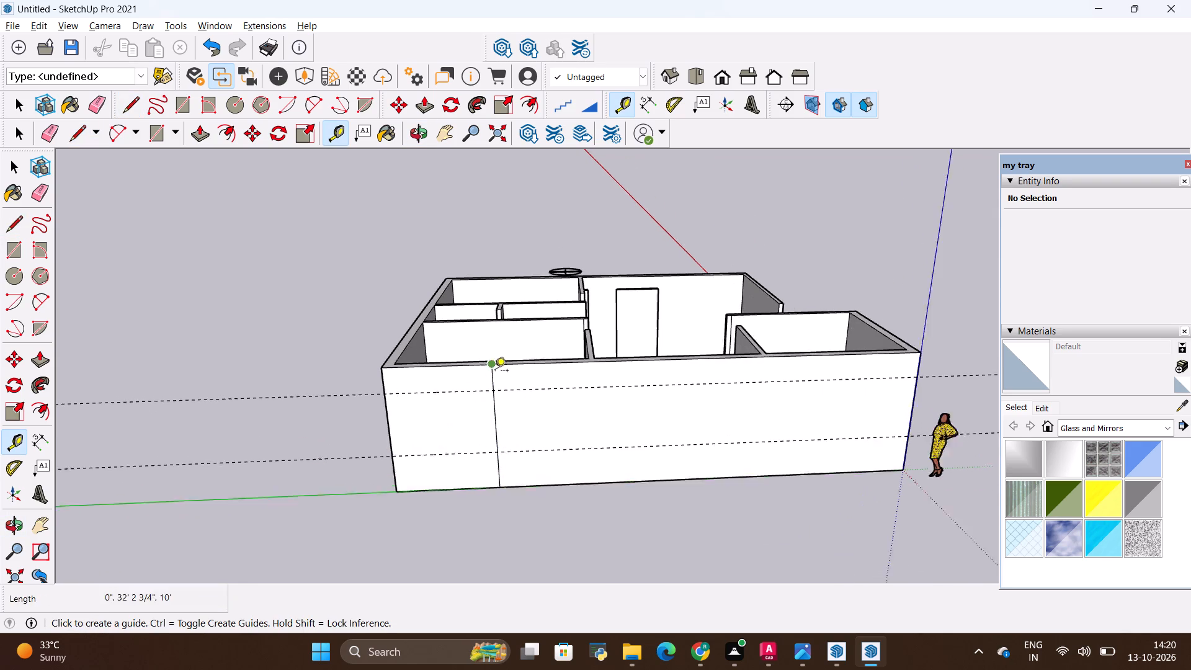
scroll(495, 372, "up", 3)
left_click(496, 378)
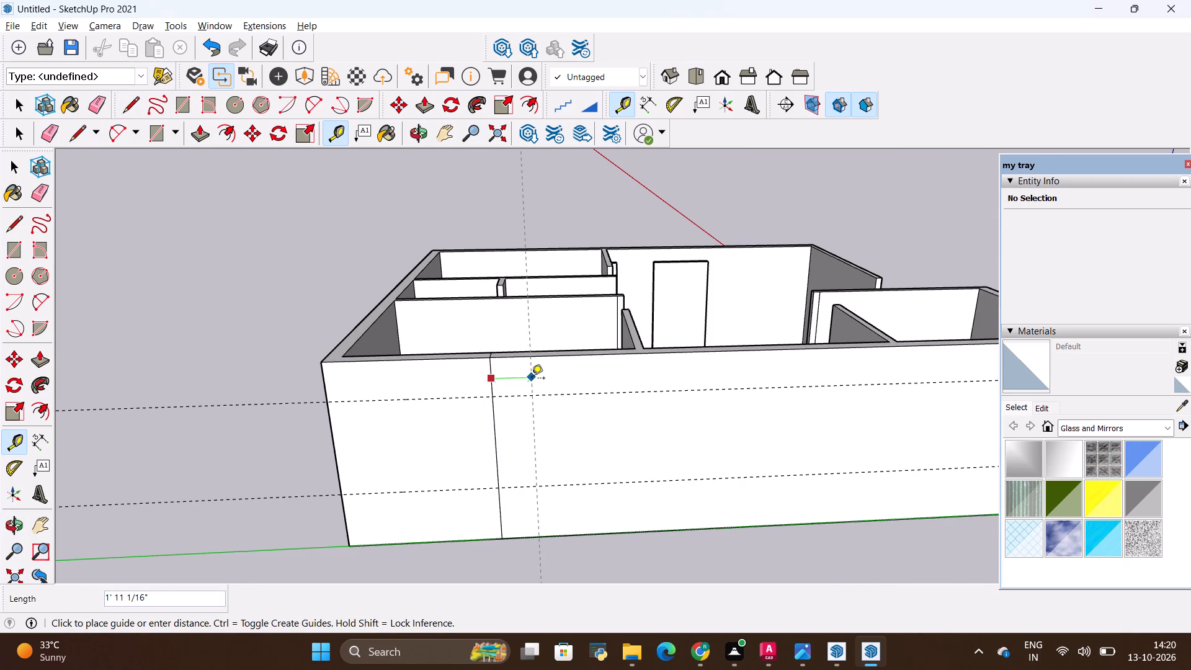
key("BackSpace")
type("3'")
key("Return")
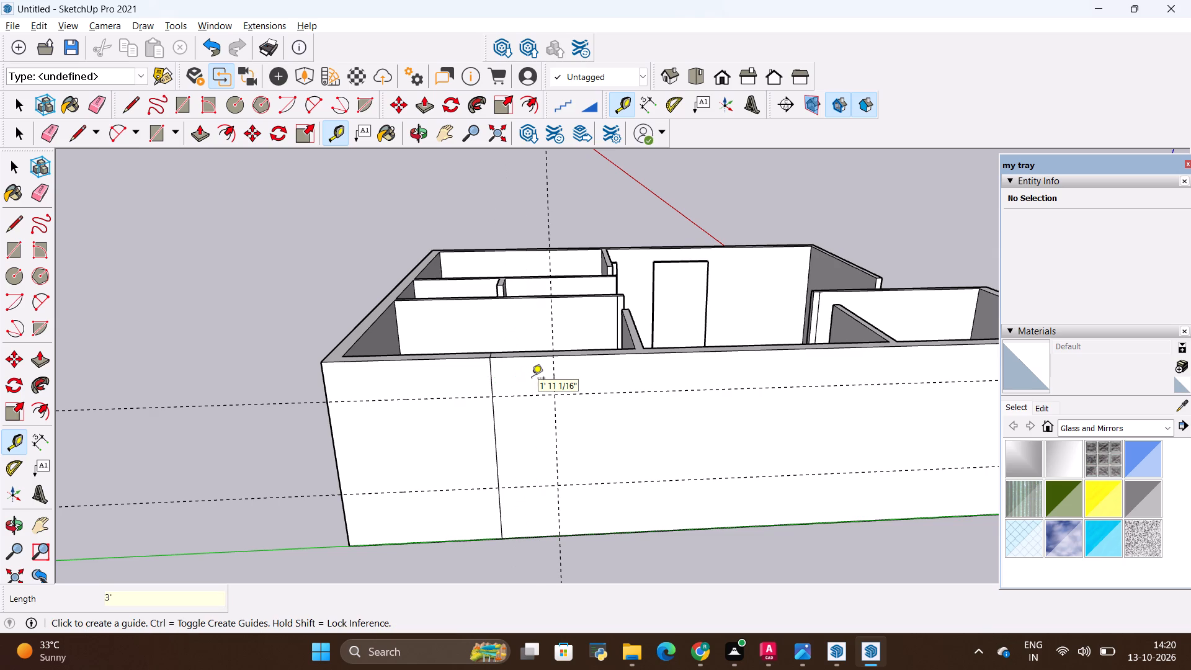
left_click(491, 381)
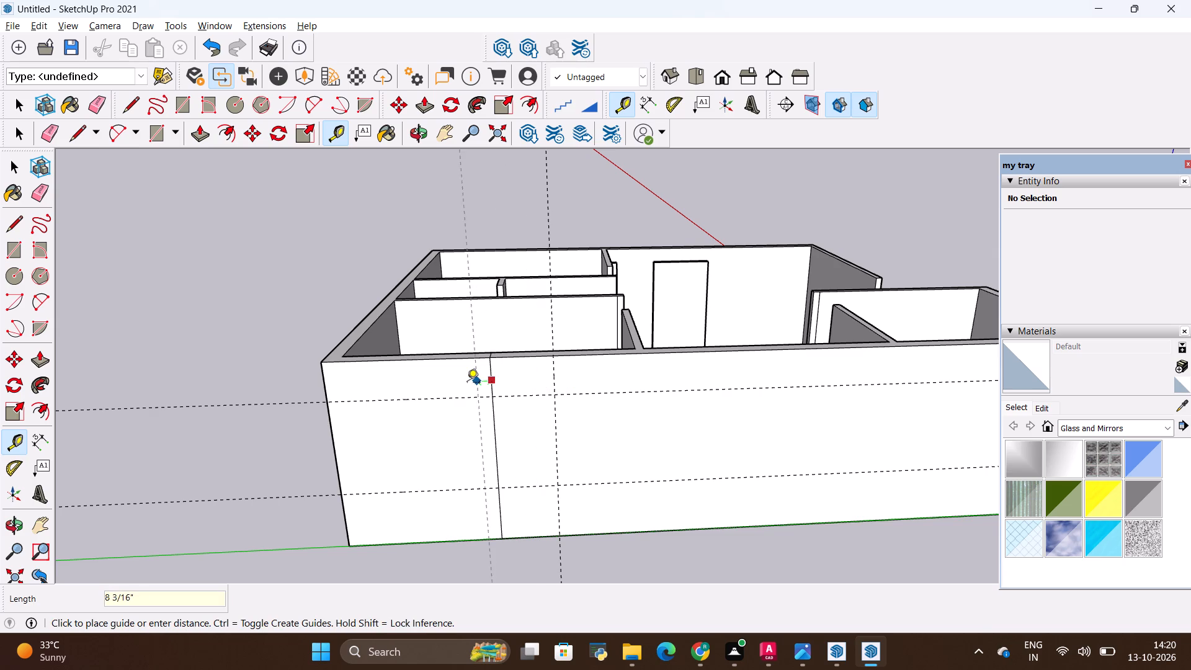
key("BackSpace")
type("3'")
key("Return")
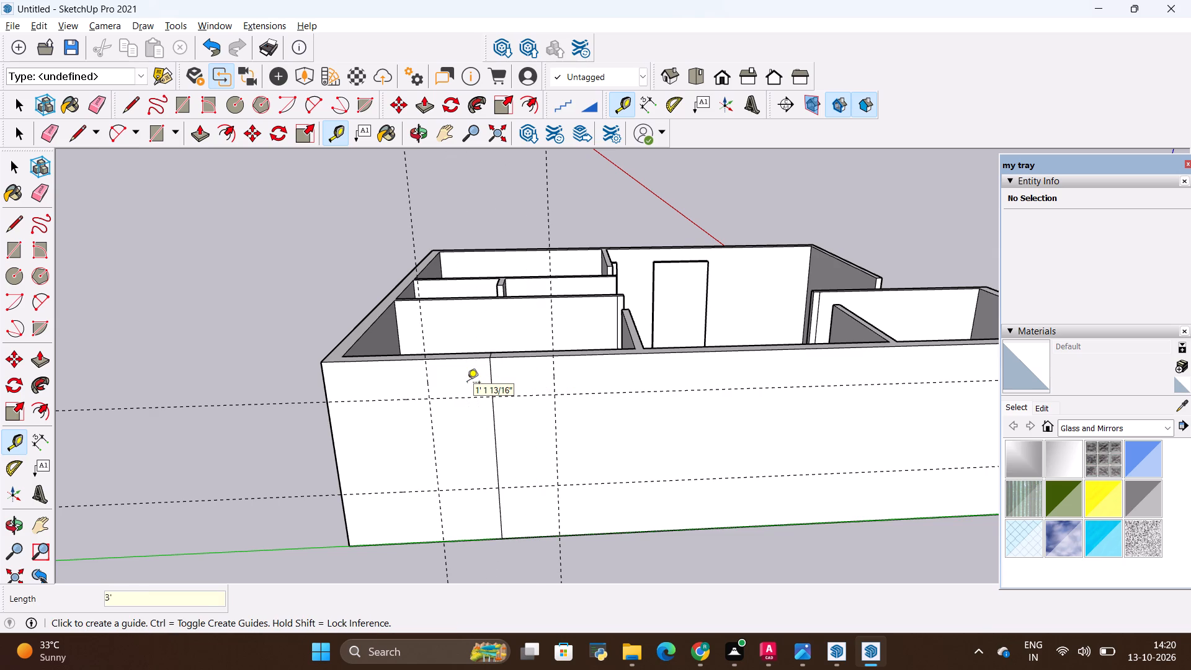
key("Escape")
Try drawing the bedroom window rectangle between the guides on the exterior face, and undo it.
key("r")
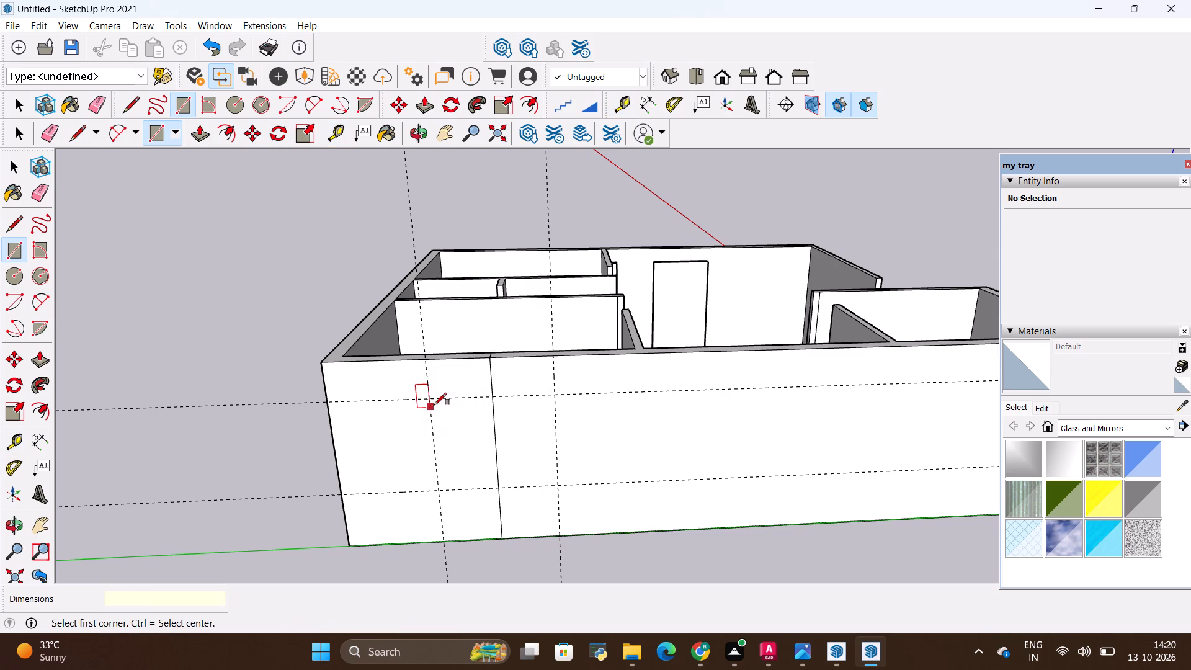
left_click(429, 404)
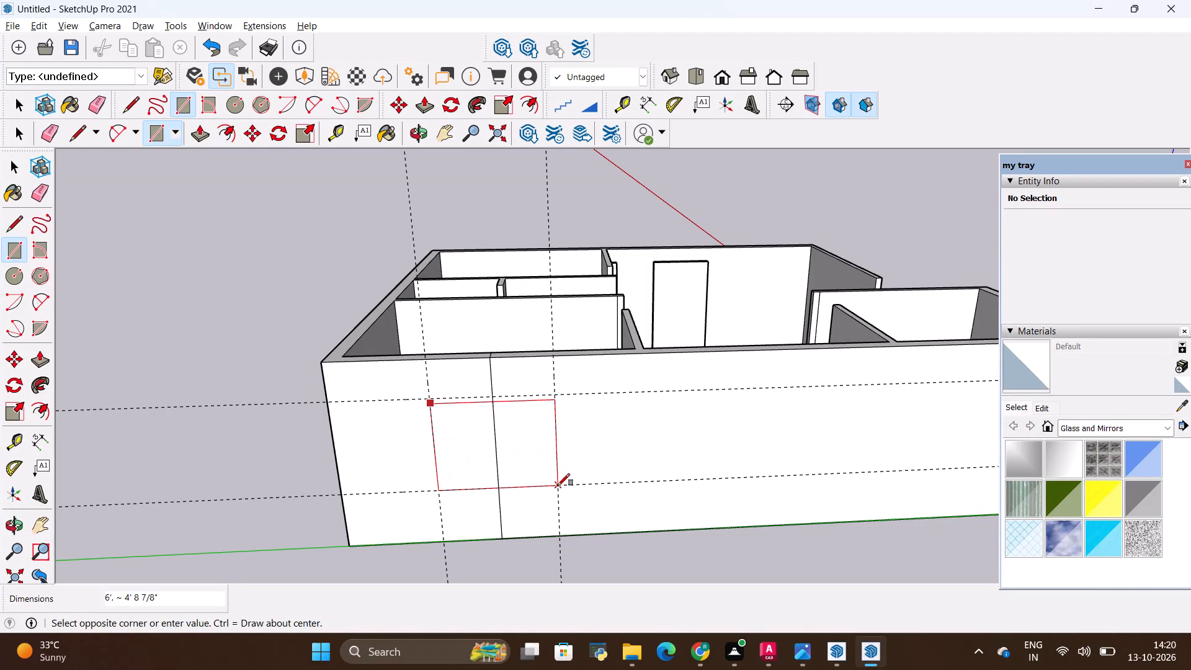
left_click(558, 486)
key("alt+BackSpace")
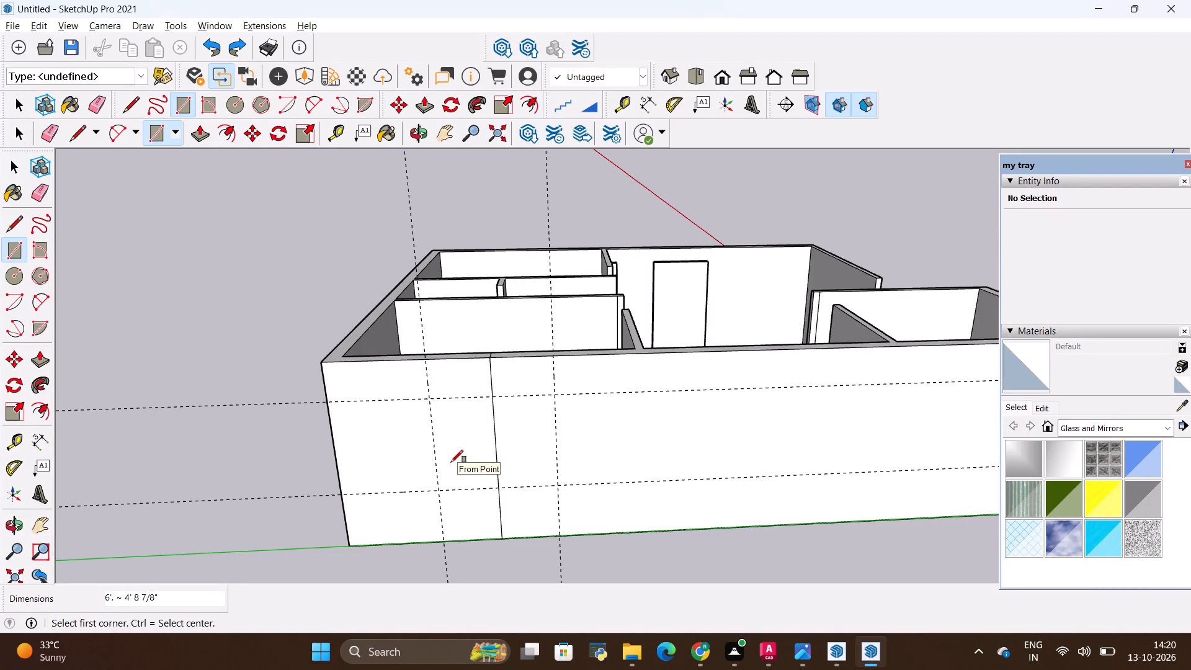
Draw a 6' by 5' window rectangle between the four guide intersections on the bedroom's exterior wall face.
scroll(351, 392, "up", 1)
scroll(494, 485, "up", 6)
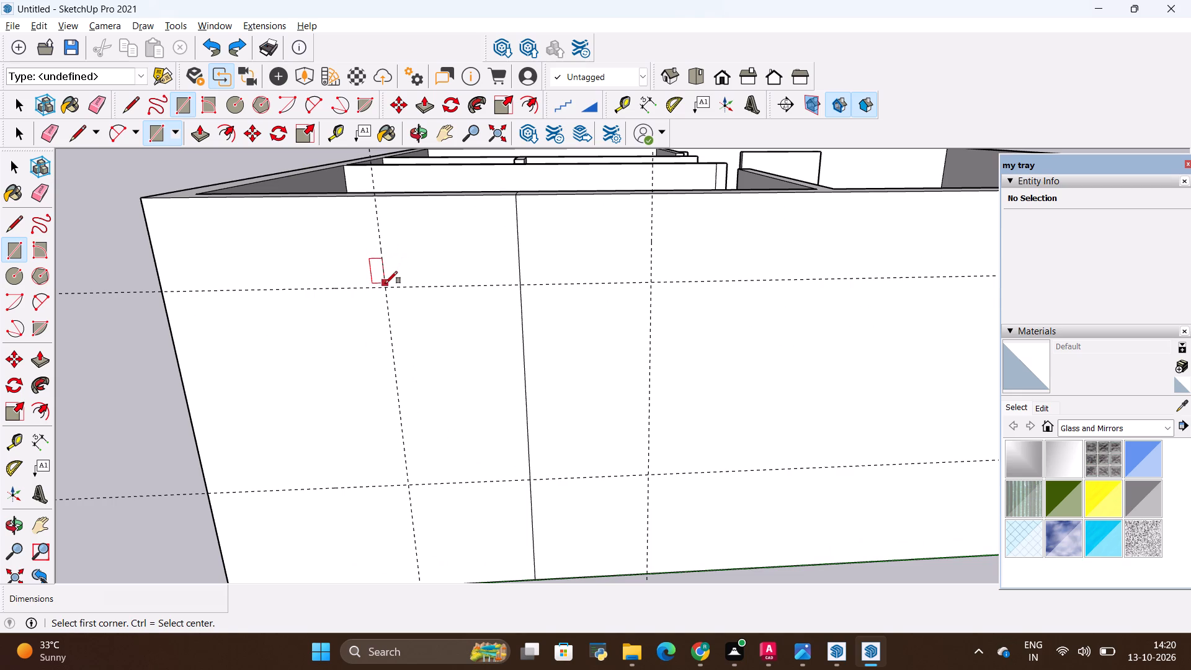
left_click(385, 286)
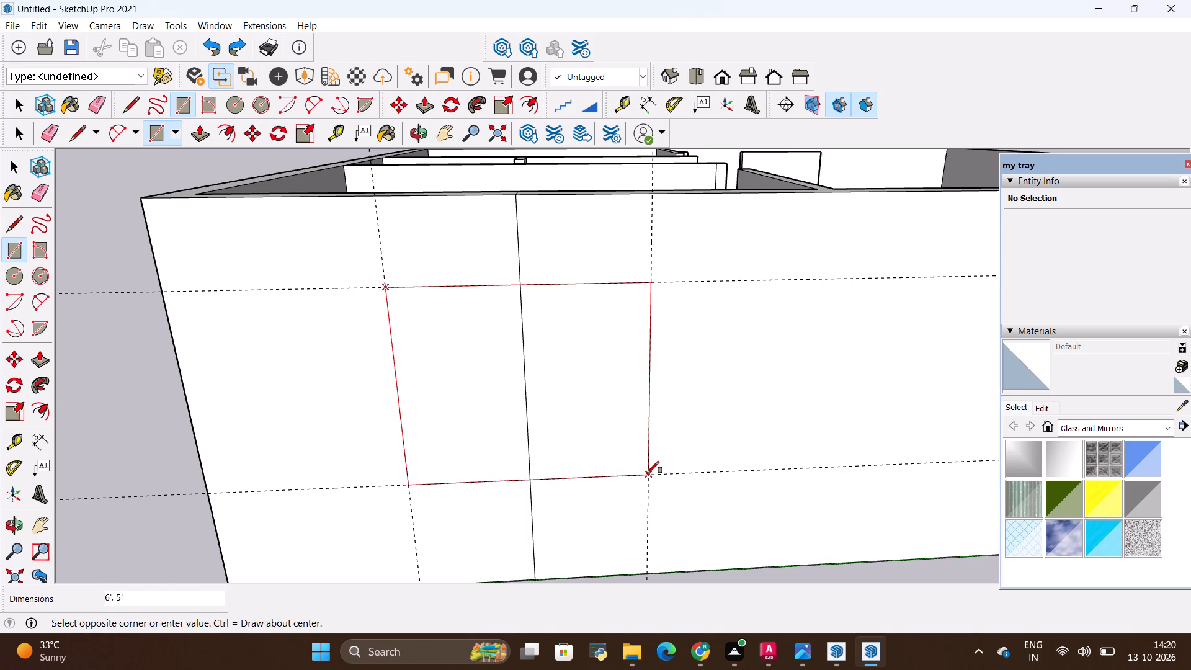
left_click(647, 473)
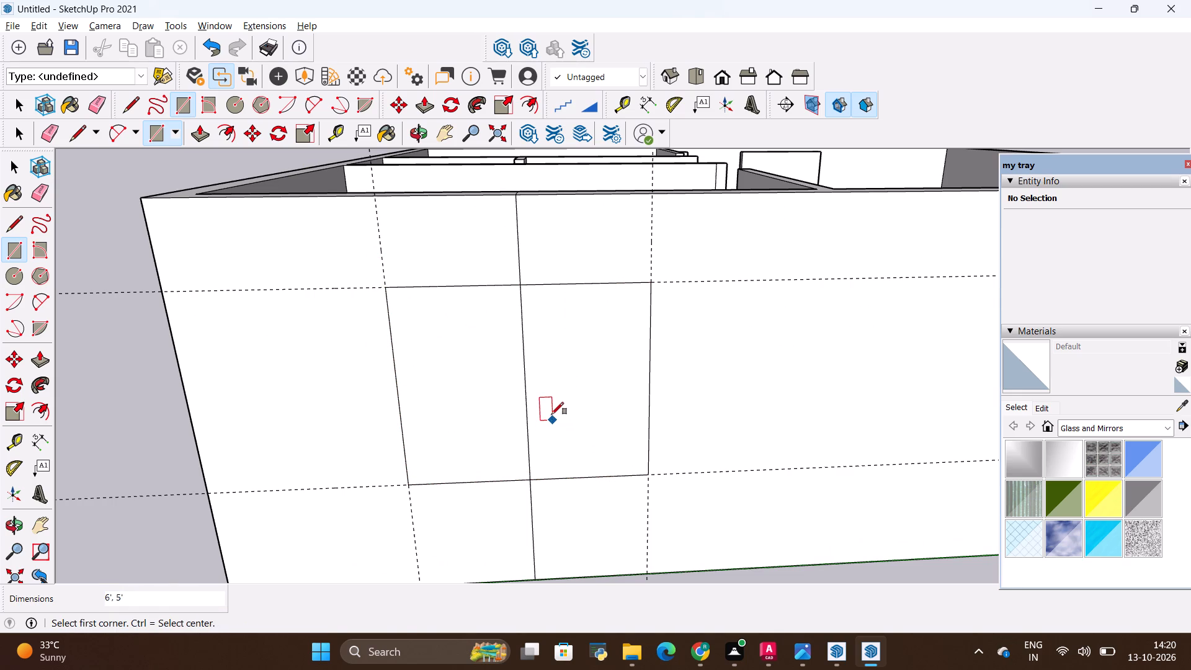
Erase the vertical centre line inside, above and below the bedroom window rectangle.
key("e")
left_click_drag(554, 375, 514, 375)
left_click_drag(527, 215, 497, 218)
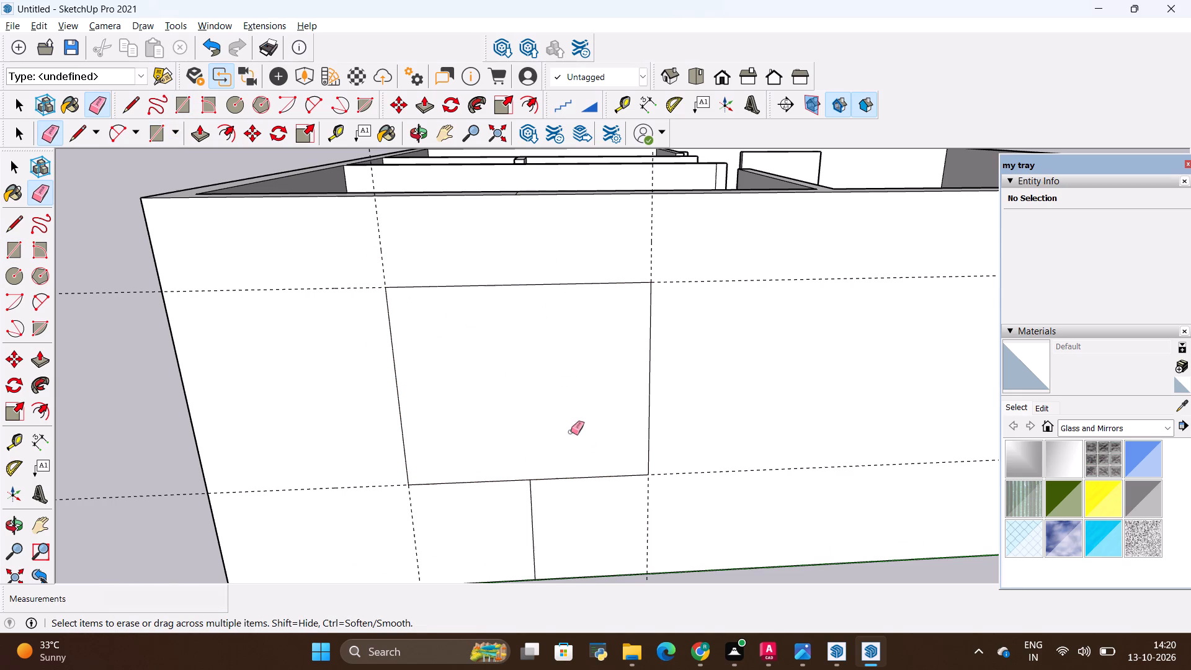
left_click_drag(572, 507, 528, 512)
Push/Pull the bedroom window rectangle 9" inward through the wall to cut the opening.
scroll(404, 404, "down", 7)
middle_click_drag(537, 387, 509, 470)
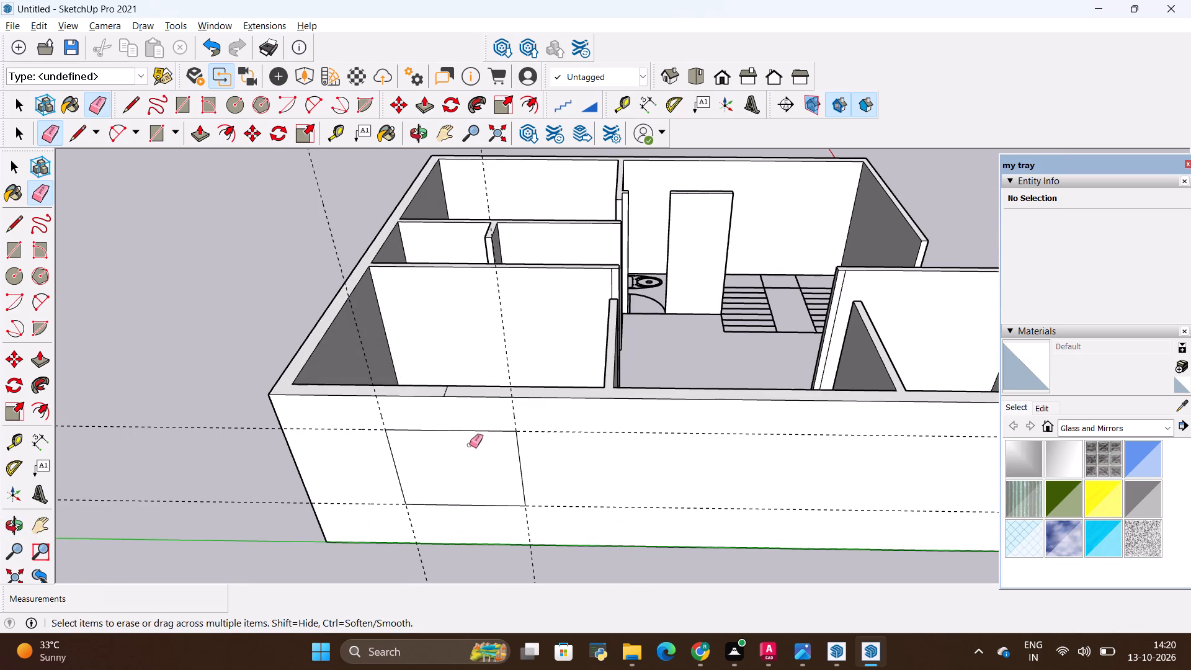
key("p")
left_click(458, 480)
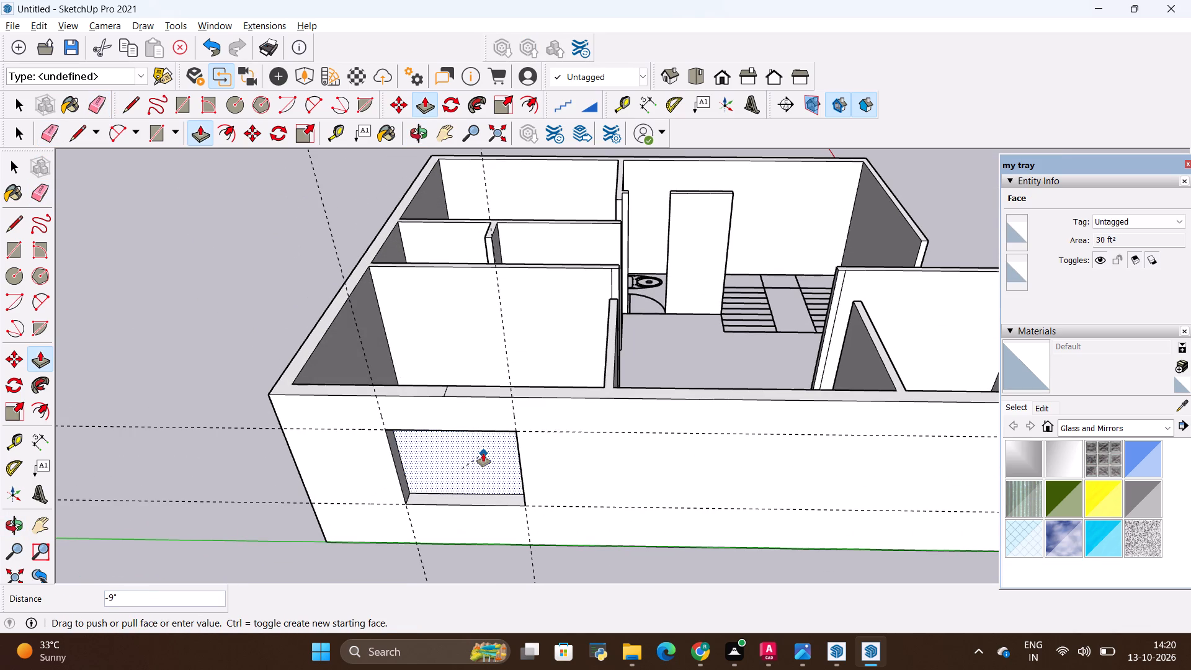
left_click(483, 453)
Draw a 9" line across the wall top at the central hall's middle and a vertical centre line about 7' 7" long below it.
scroll(421, 455, "down", 4)
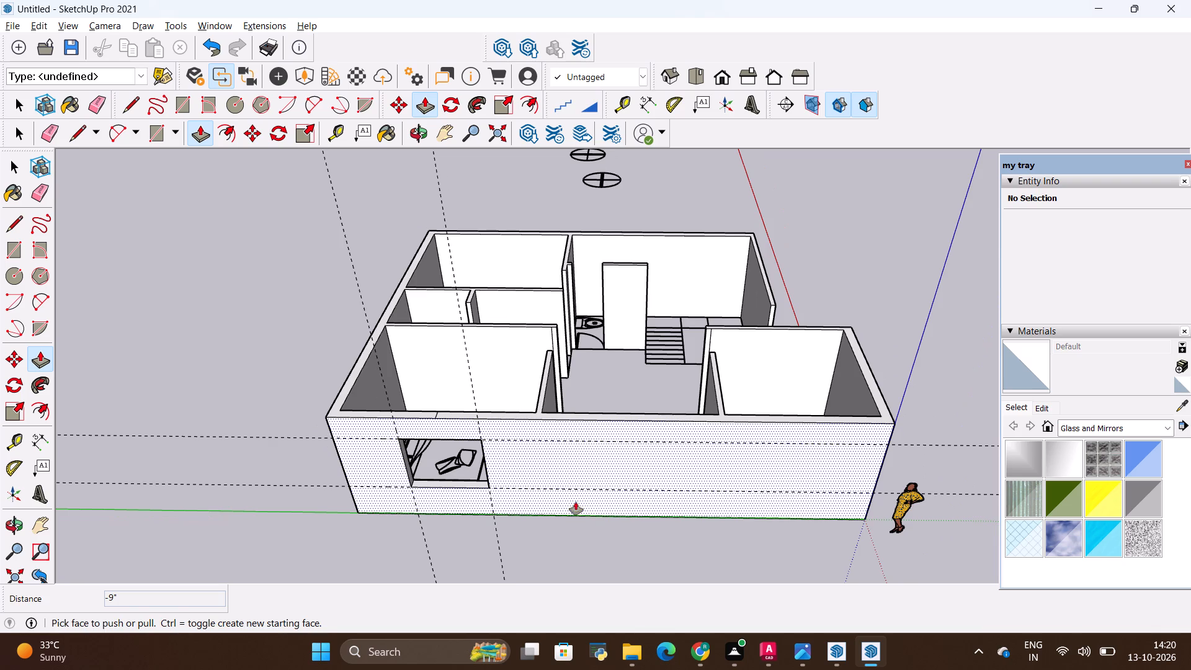
middle_click_drag(576, 502, 568, 434)
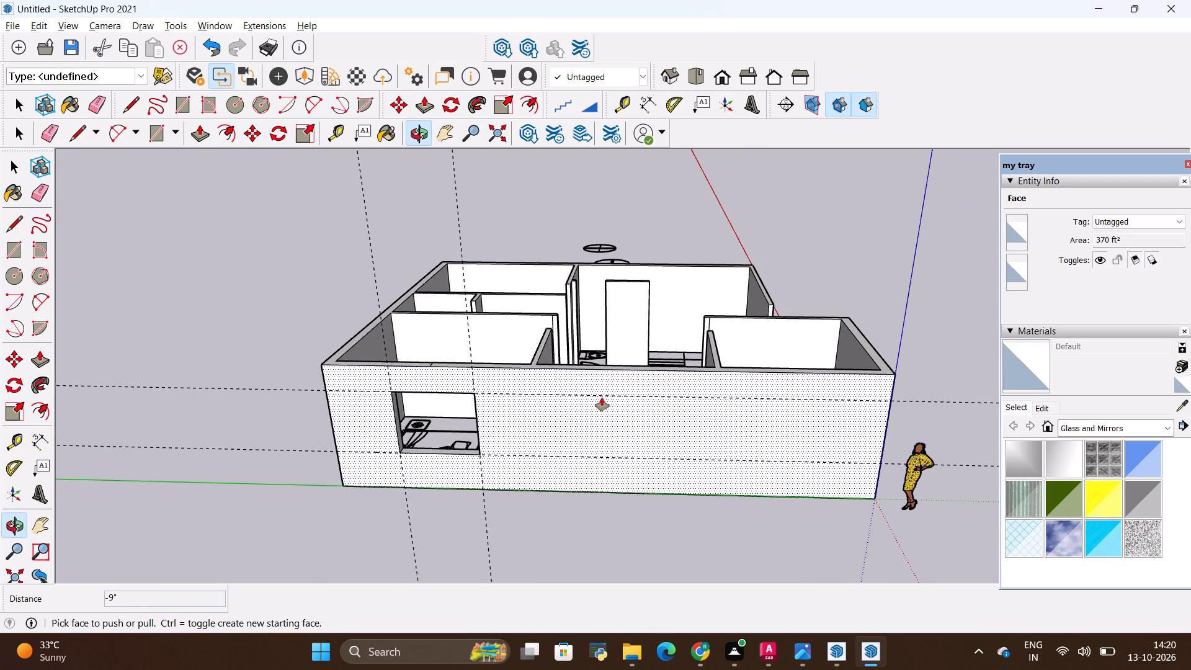
key("l")
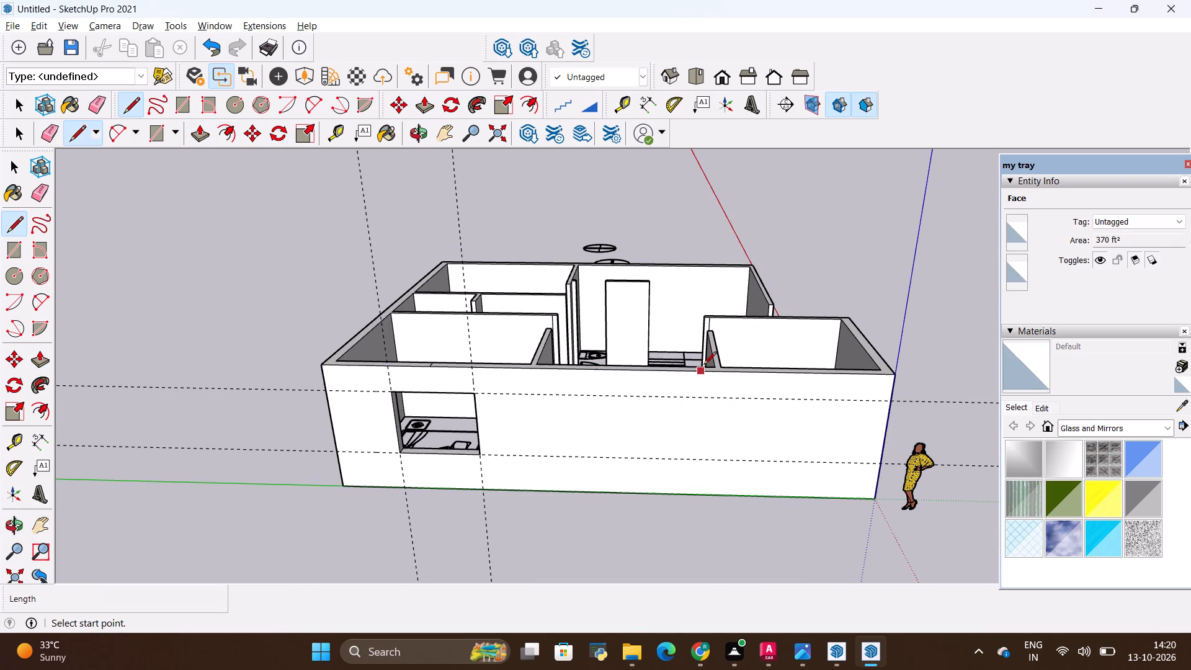
middle_click_drag(647, 400, 644, 458)
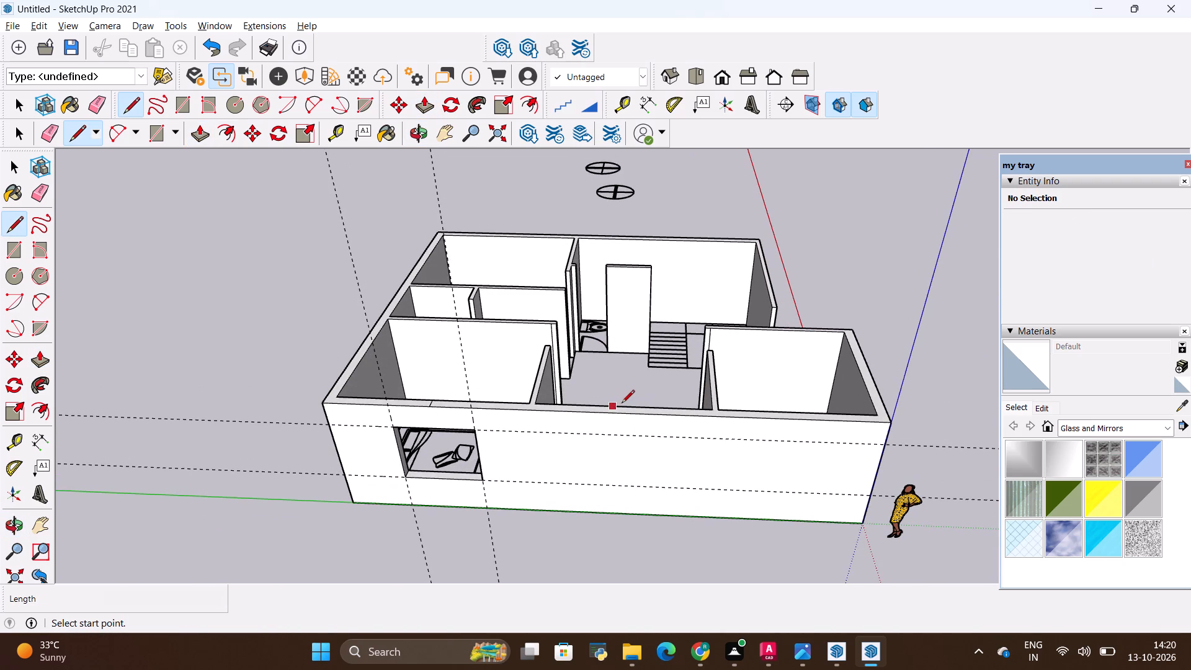
left_click(622, 404)
left_click(620, 413)
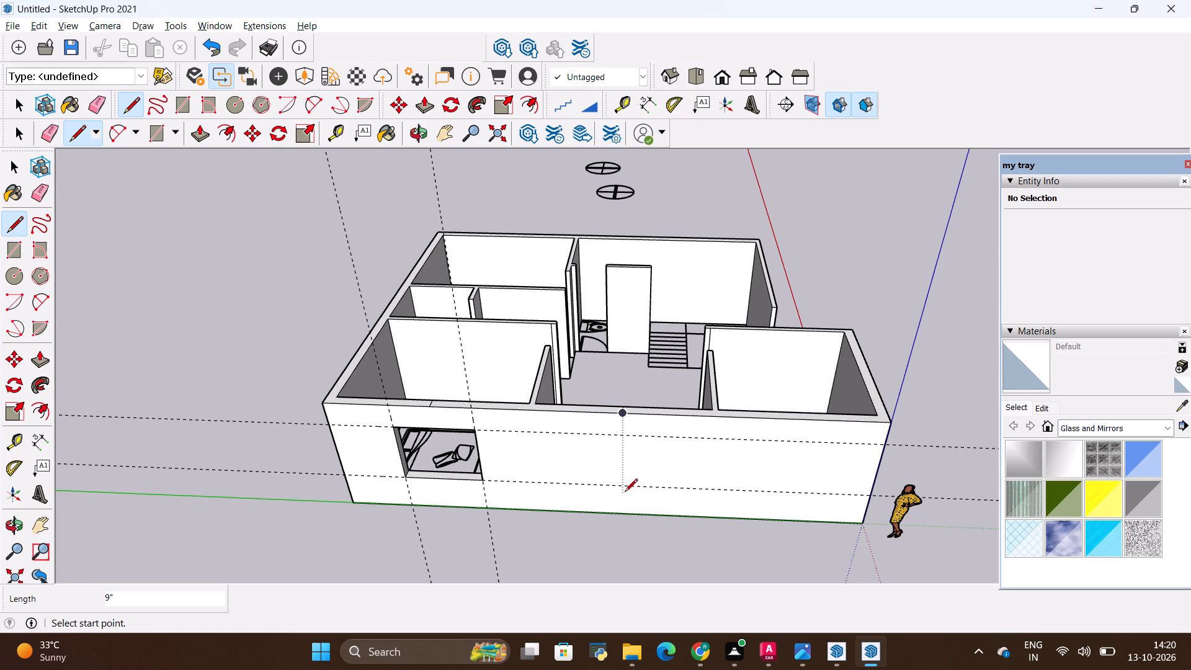
left_click(624, 491)
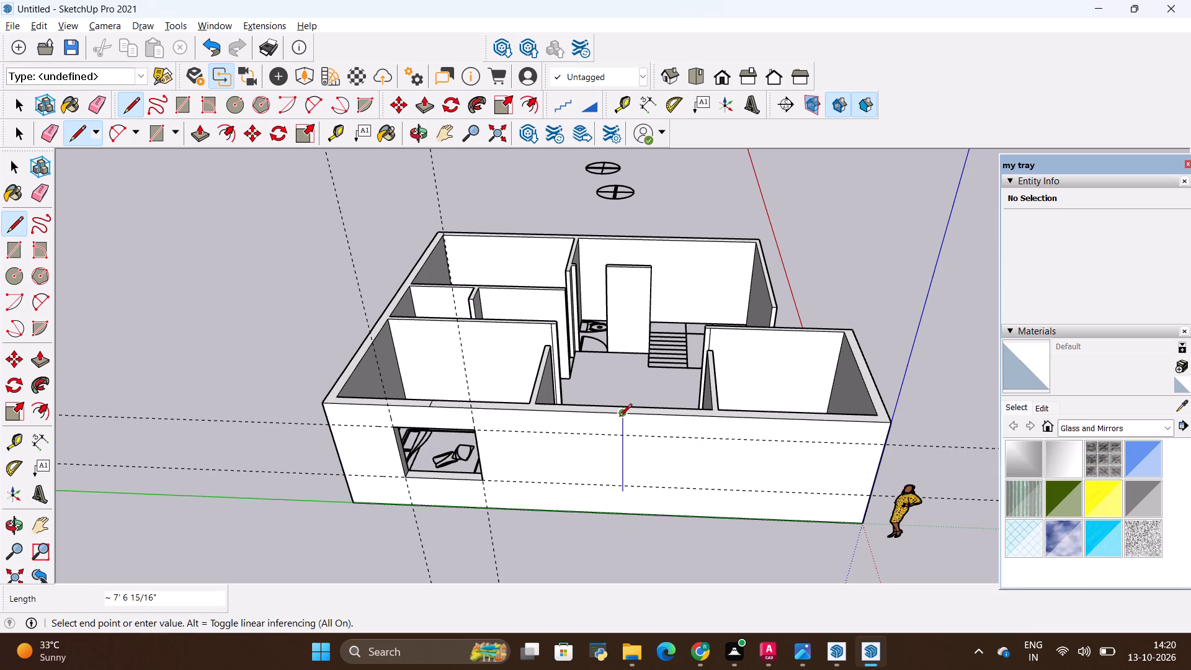
left_click(618, 418)
key("Escape")
Place vertical guides 3' to either side of the hall centre line on the exterior wall face.
scroll(631, 460, "up", 2)
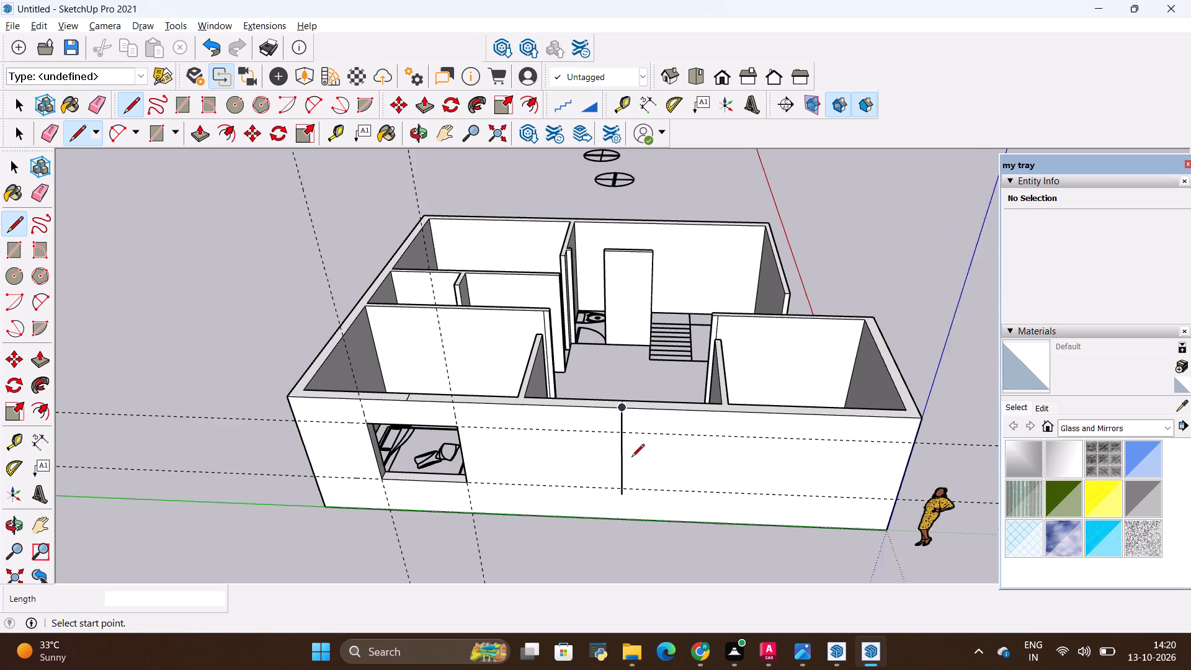
scroll(629, 458, "up", 2)
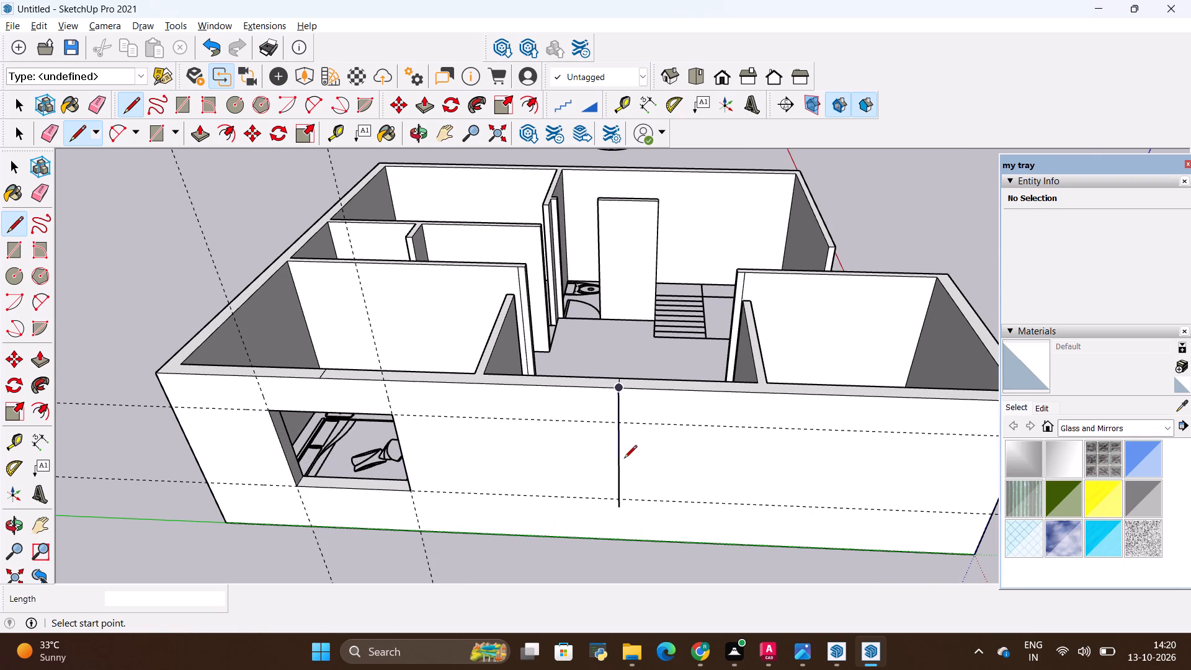
key("t")
left_click(620, 412)
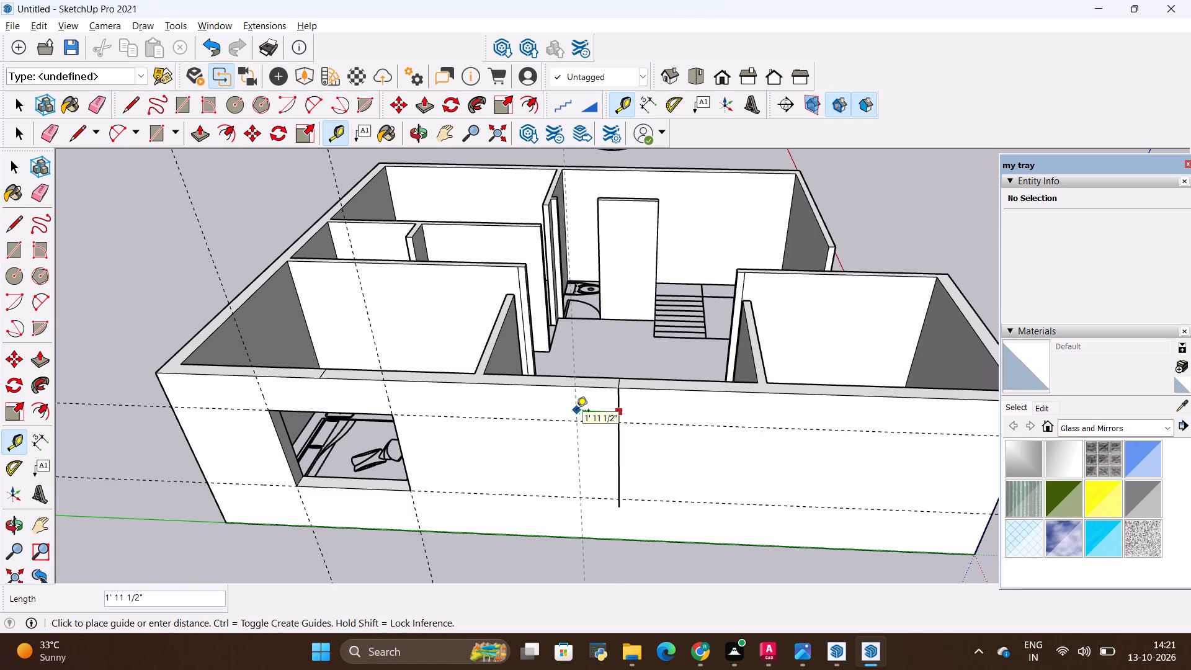
key("BackSpace")
type("3'")
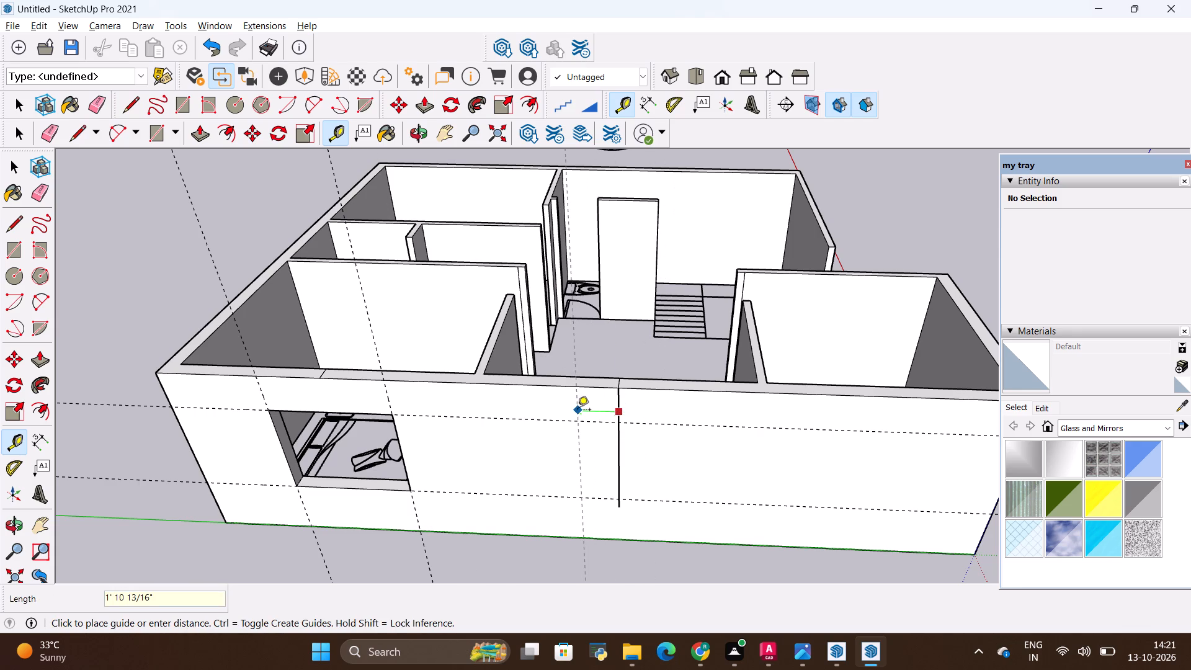
key("BackSpace")
type("3'")
key("Return")
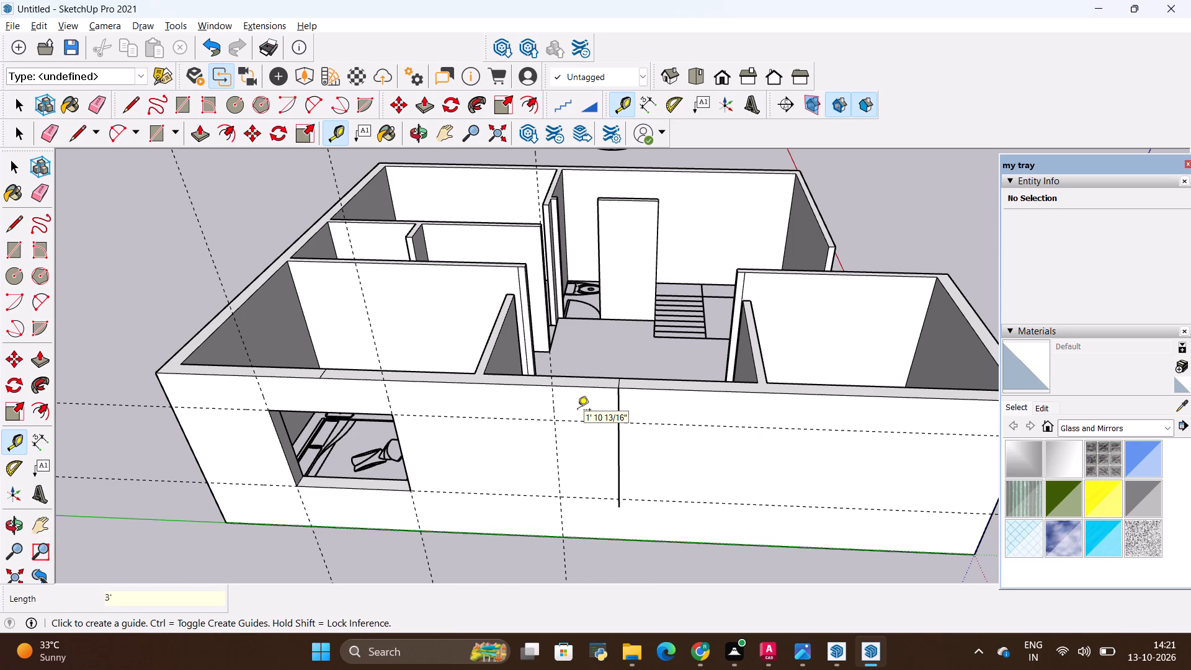
left_click(615, 409)
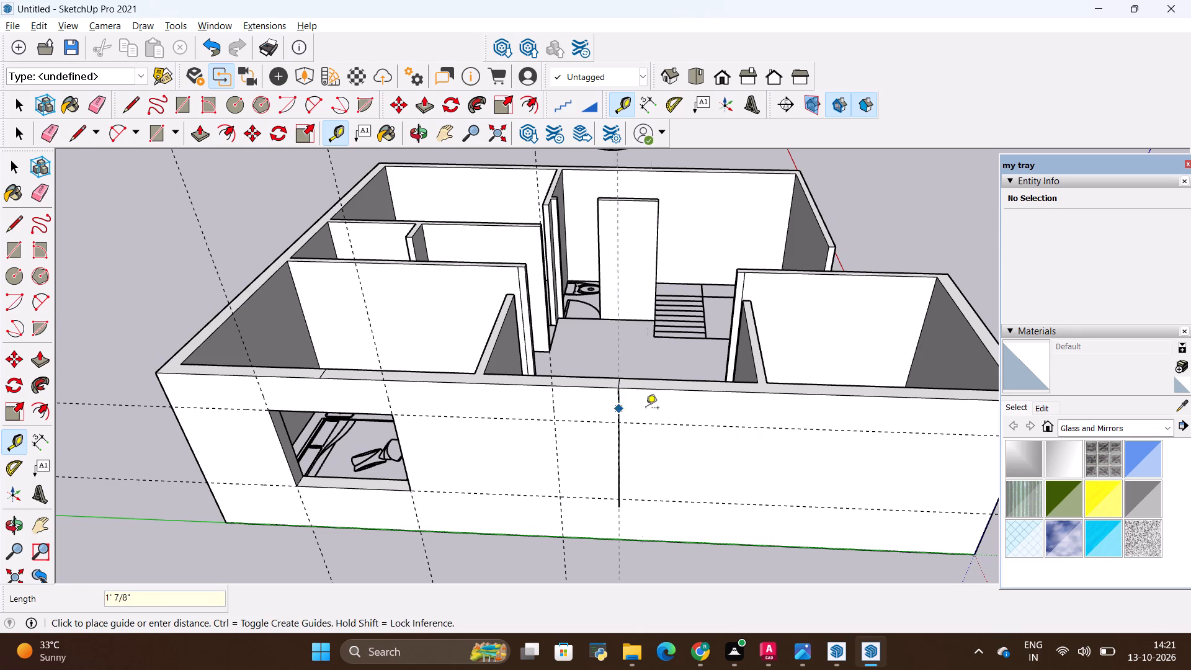
key("BackSpace")
type("3'")
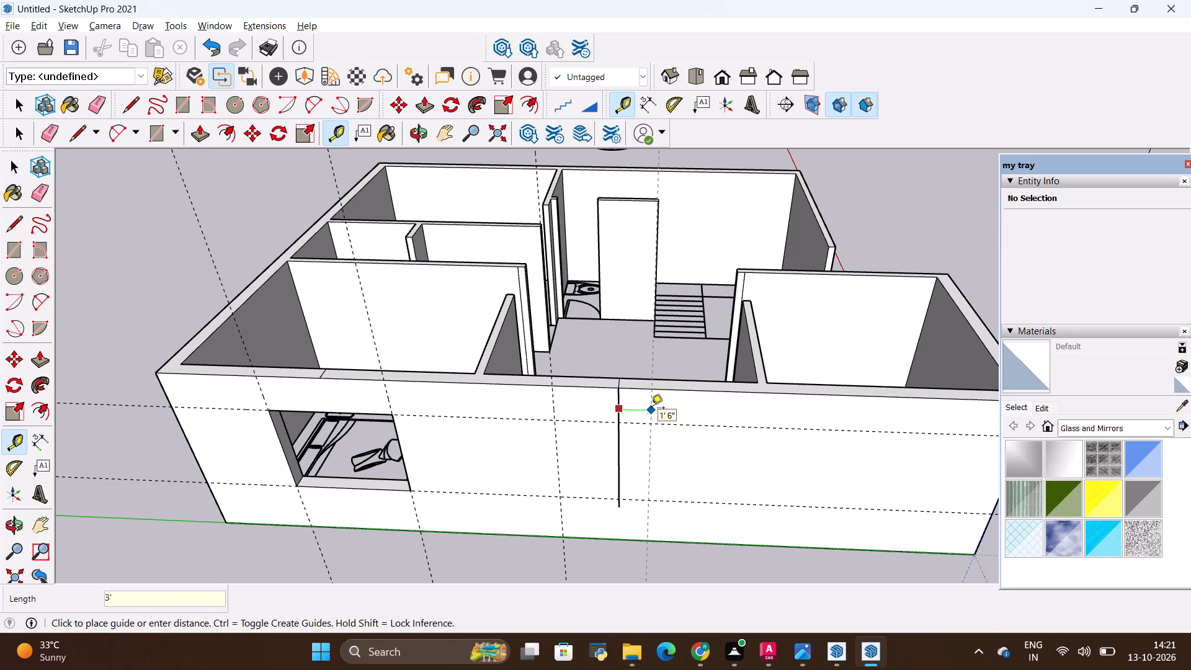
key("Return")
key("Escape")
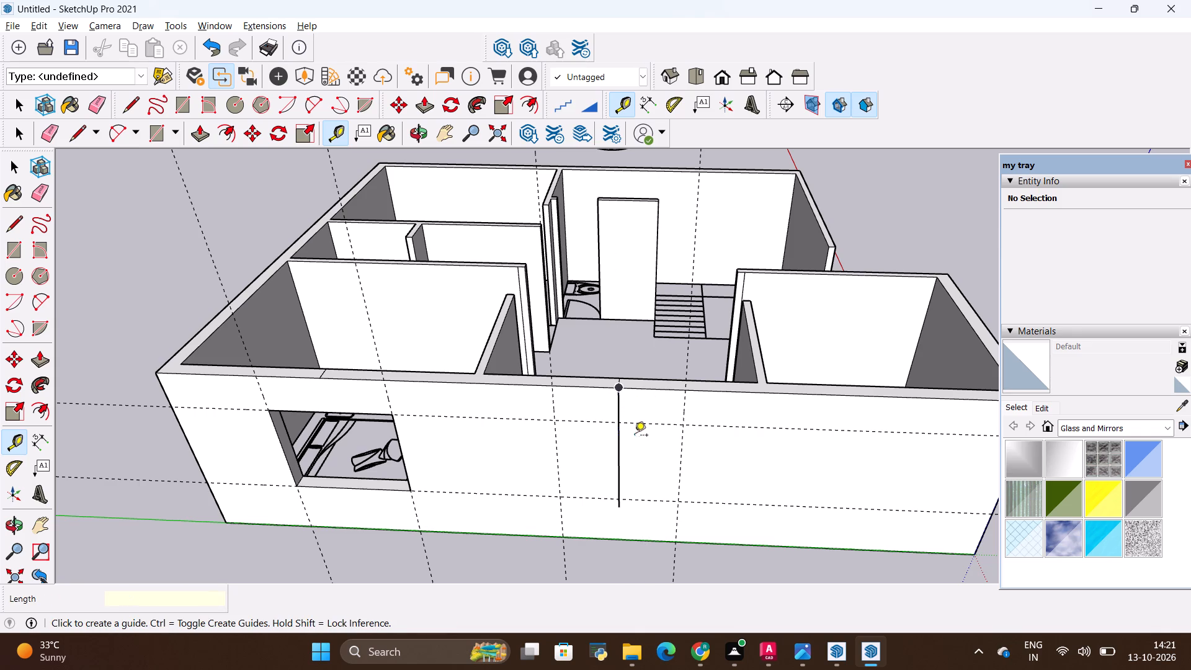
Erase the hall's vertical centre line from the exterior wall face.
key("e")
scroll(625, 454, "up", 3)
left_click_drag(625, 443, 613, 453)
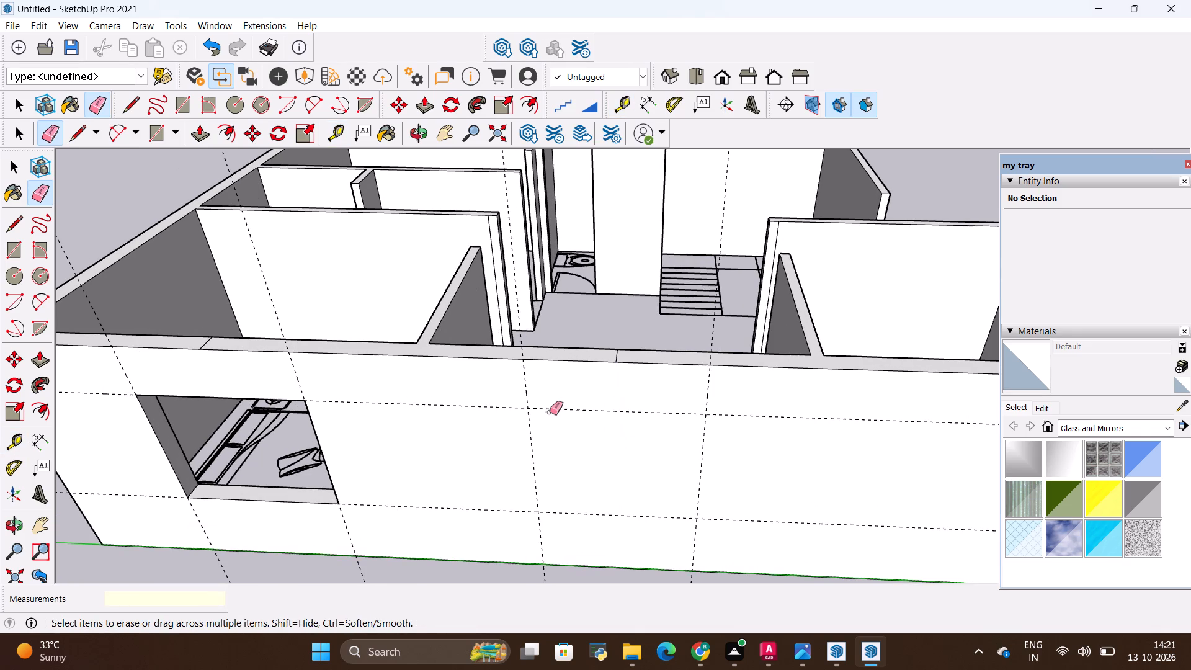
Draw a 6' by 5' rectangle between the hall guides and Push/Pull it 9" inward to cut the window opening.
key("r")
left_click(527, 408)
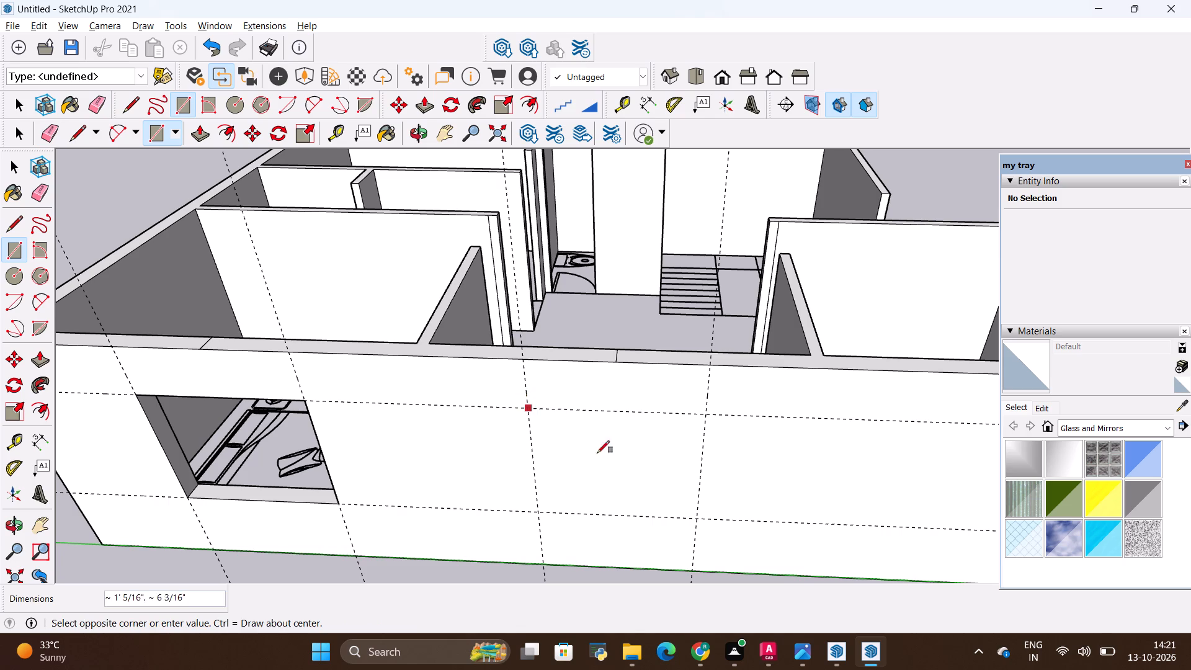
left_click(697, 519)
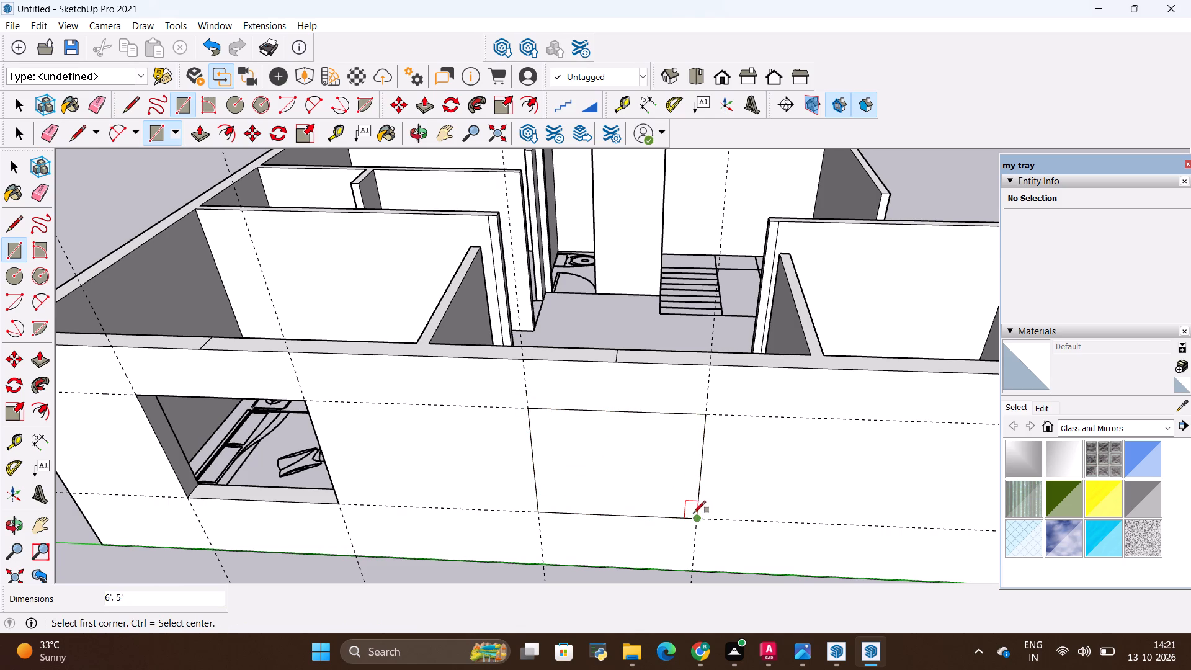
key("p")
left_click(659, 488)
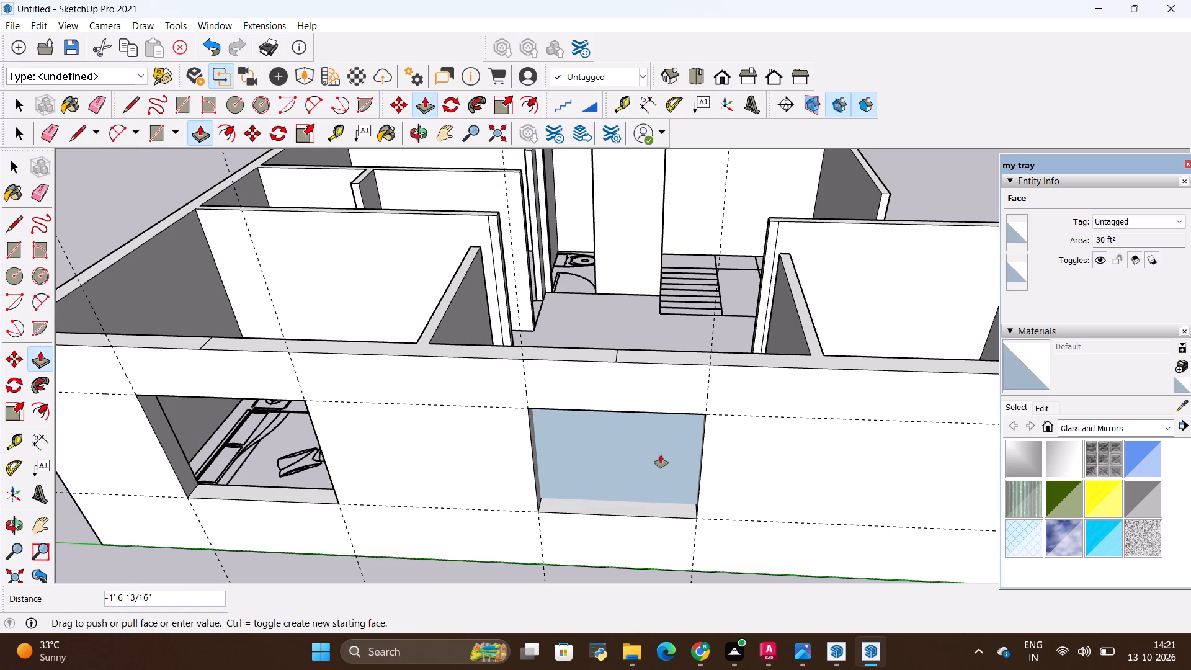
left_click(671, 436)
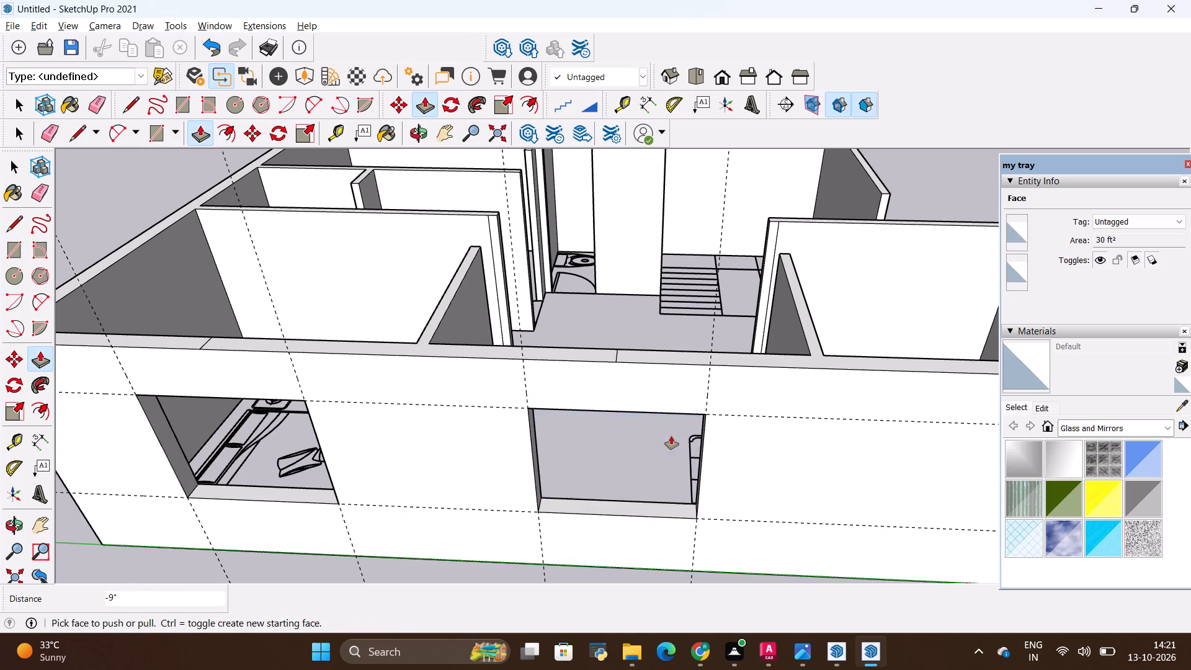
Draw a 9" line across the top of the opposite long outer wall, at the middle of the corner room.
scroll(618, 452, "down", 5)
middle_click_drag(556, 470, 855, 421)
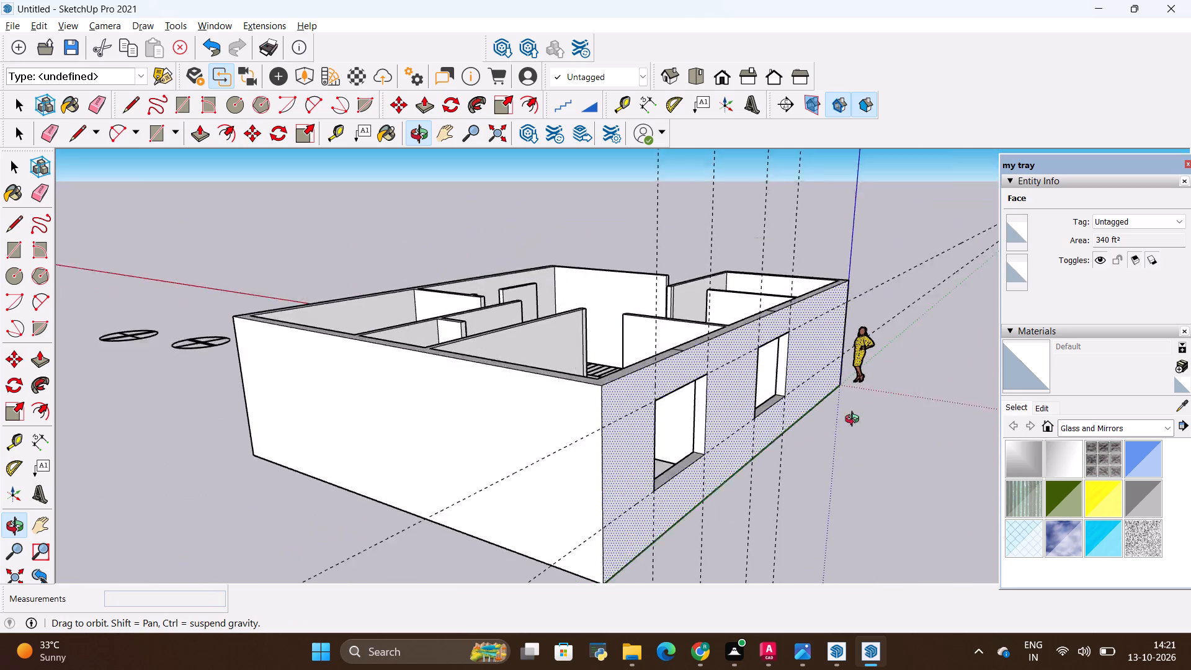
middle_click_drag(855, 421, 512, 422)
middle_click_drag(742, 351, 360, 365)
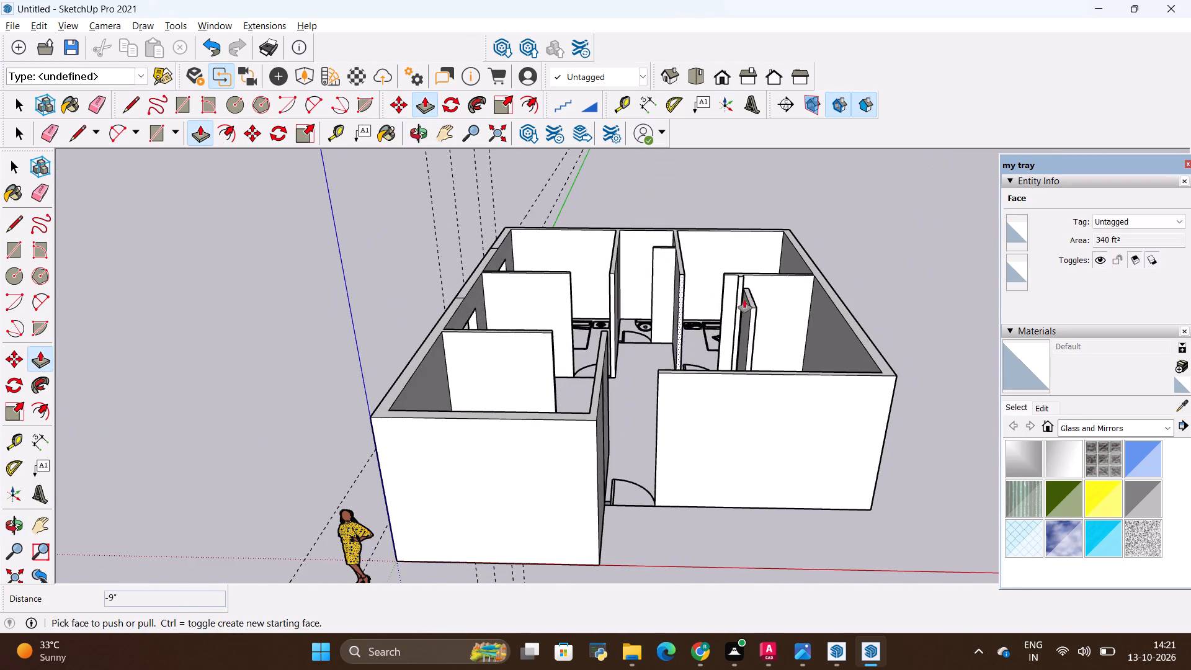
middle_click_drag(778, 300, 299, 316)
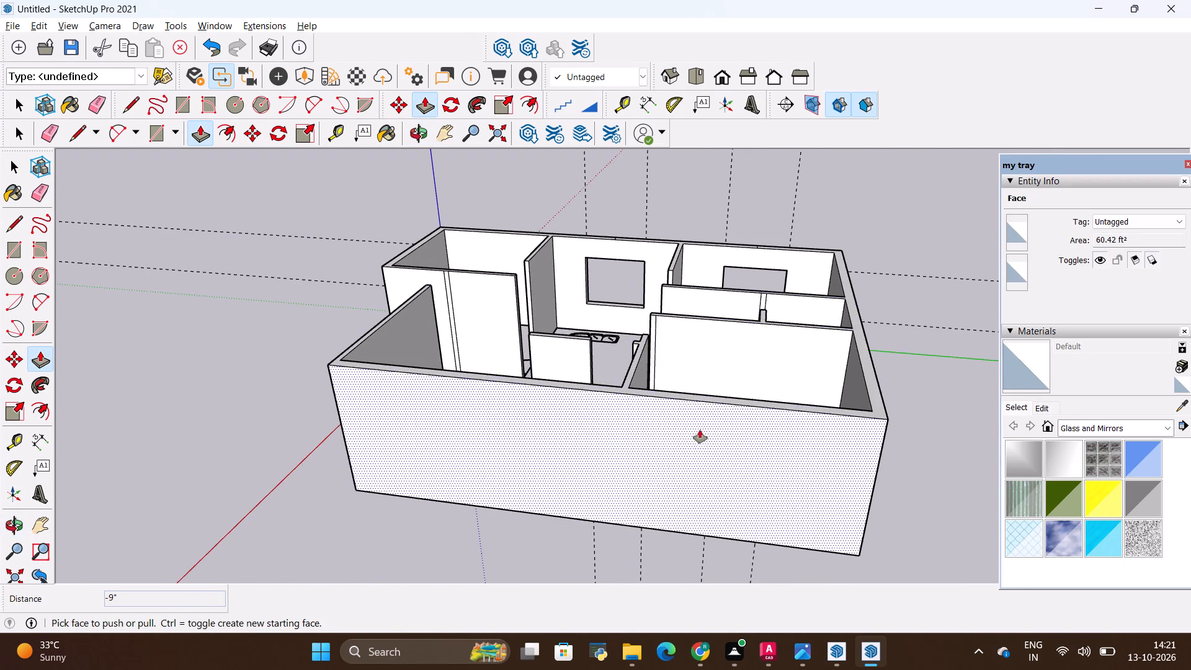
key("l")
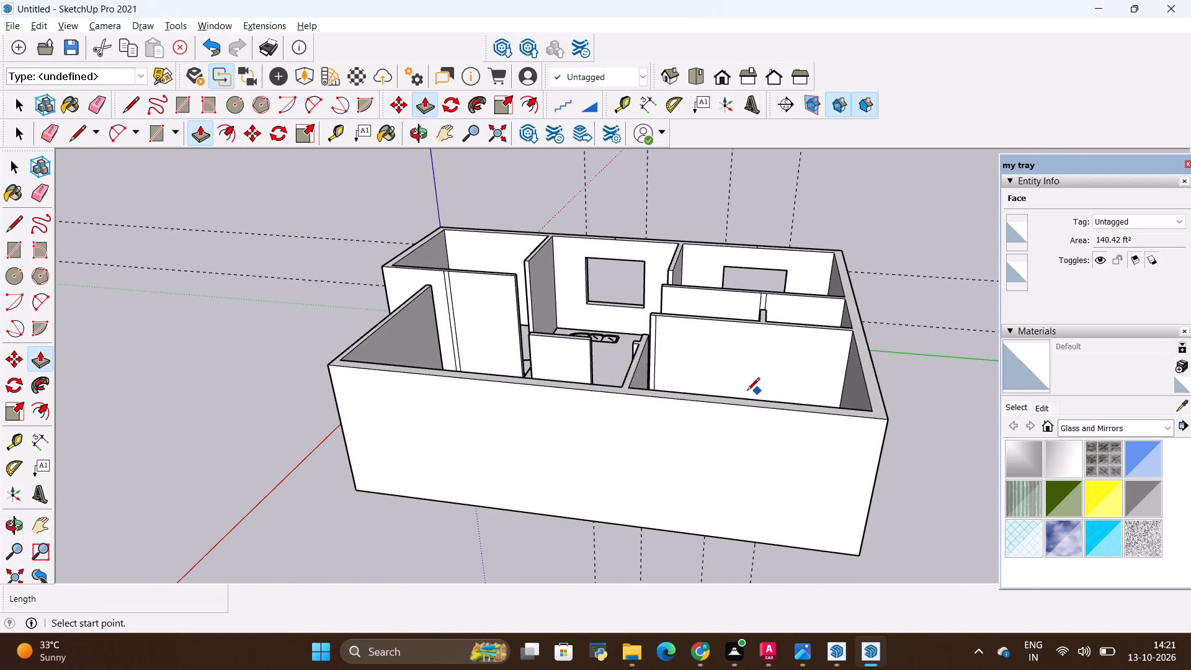
left_click(746, 400)
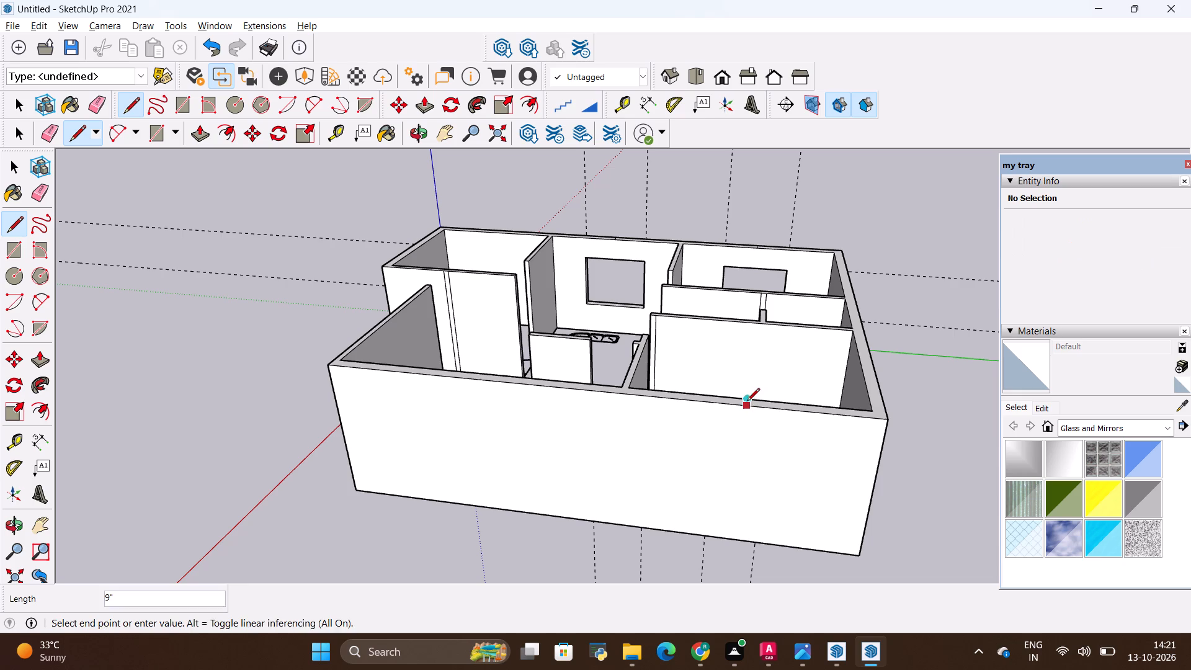
left_click(747, 411)
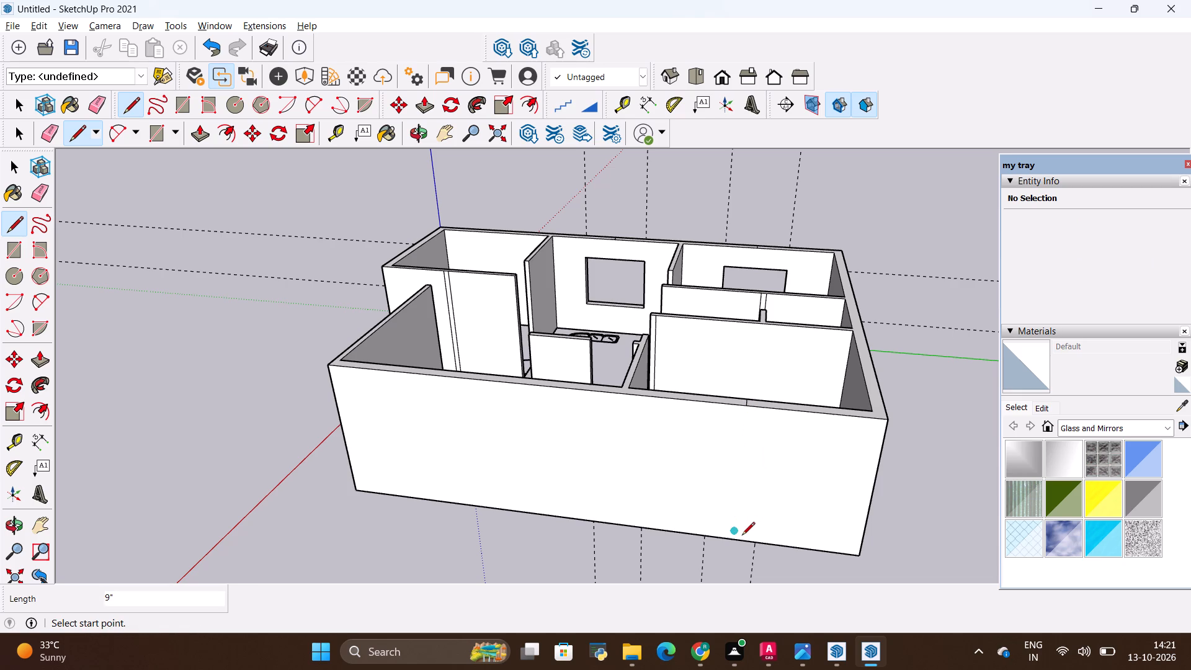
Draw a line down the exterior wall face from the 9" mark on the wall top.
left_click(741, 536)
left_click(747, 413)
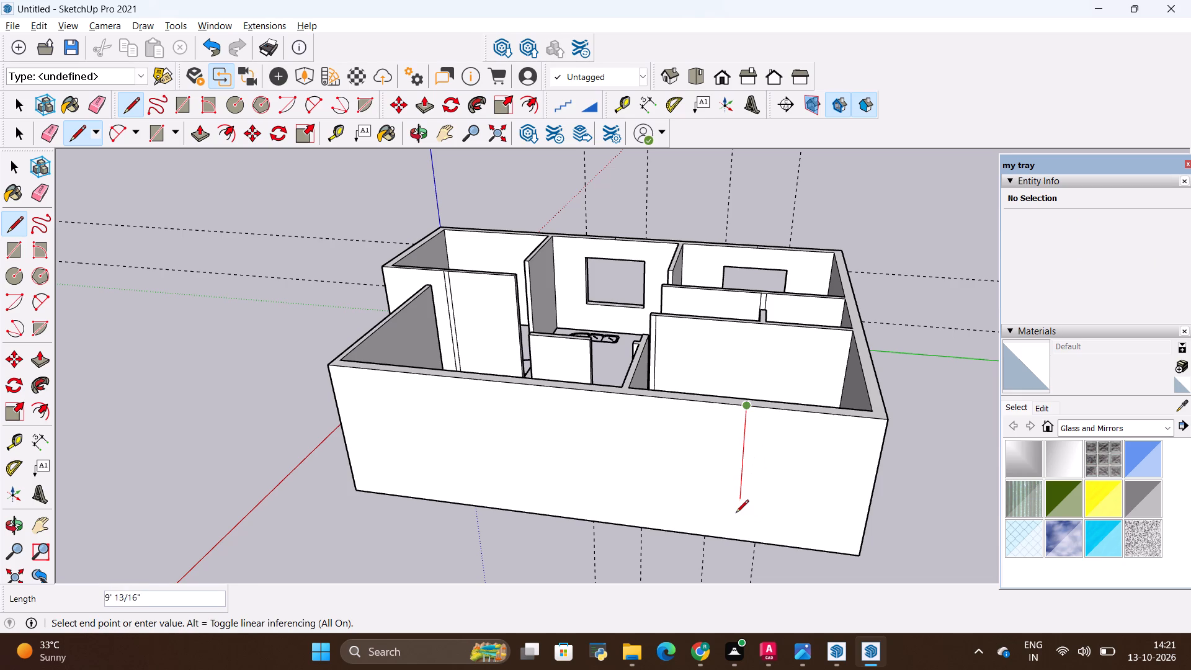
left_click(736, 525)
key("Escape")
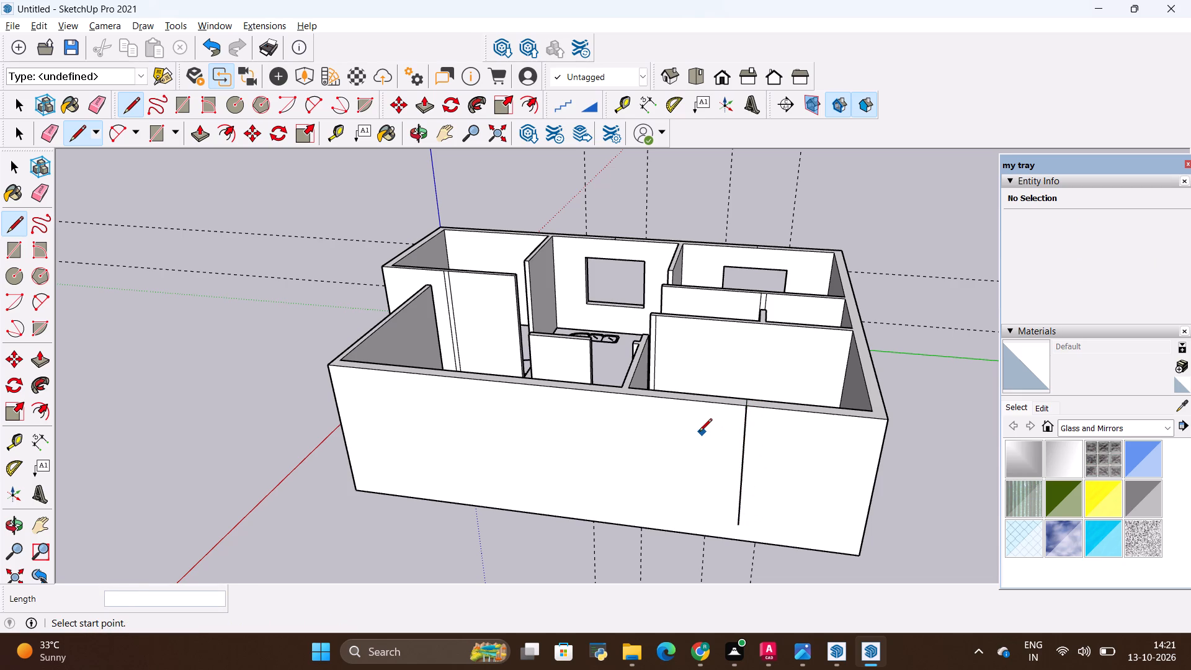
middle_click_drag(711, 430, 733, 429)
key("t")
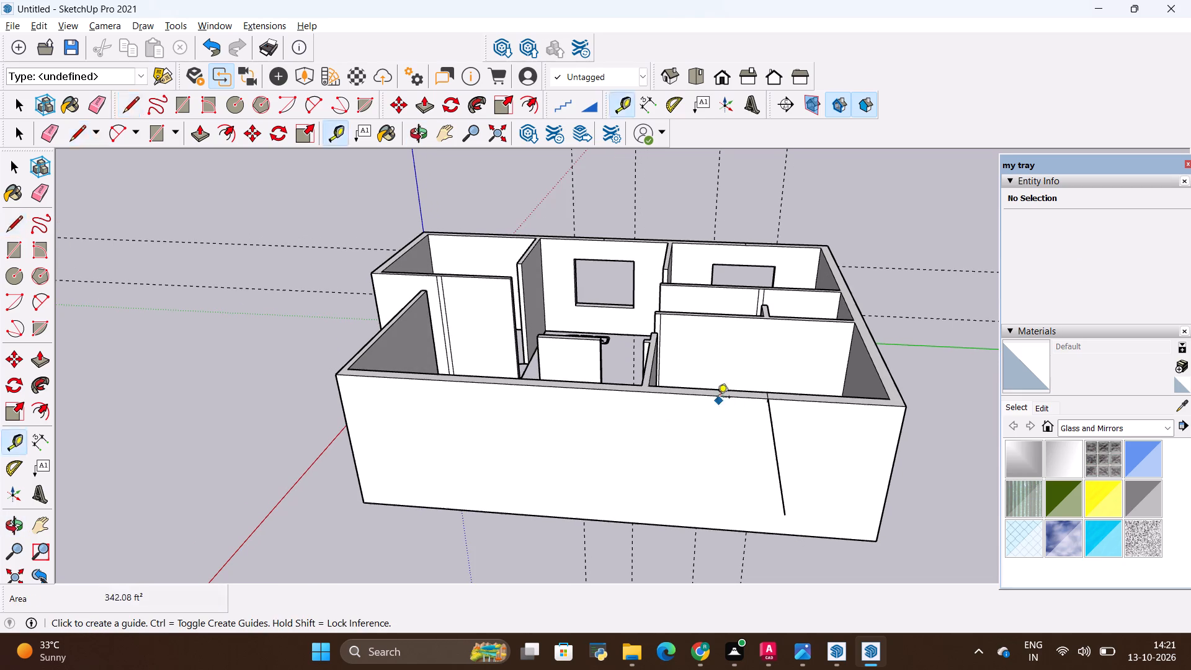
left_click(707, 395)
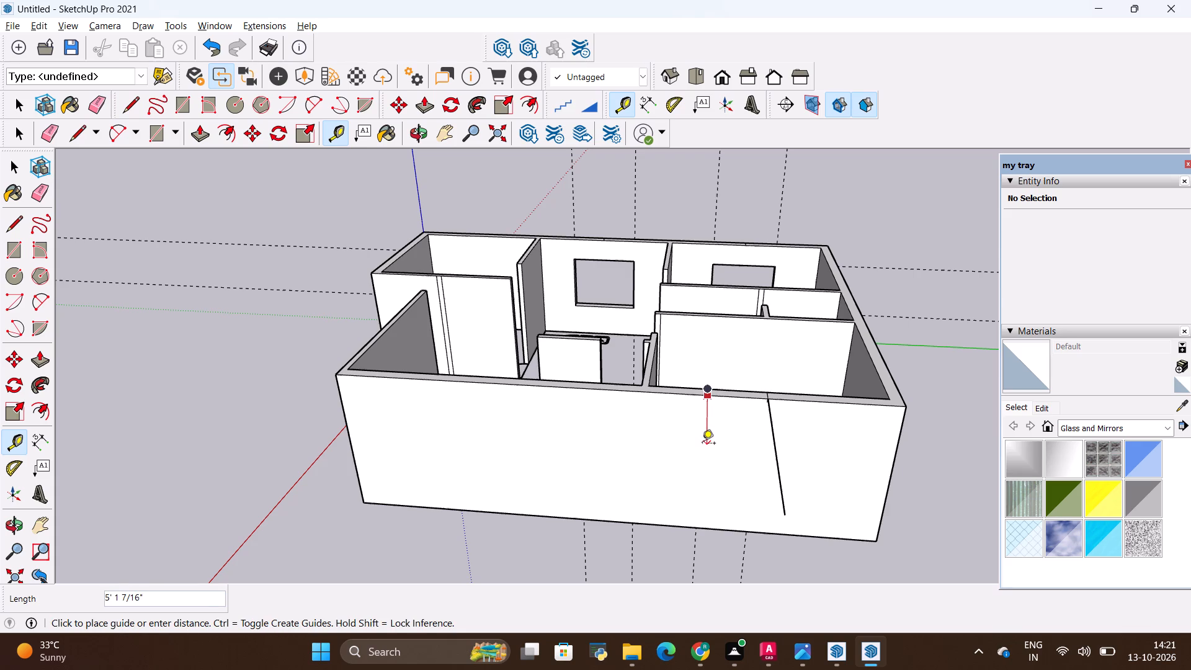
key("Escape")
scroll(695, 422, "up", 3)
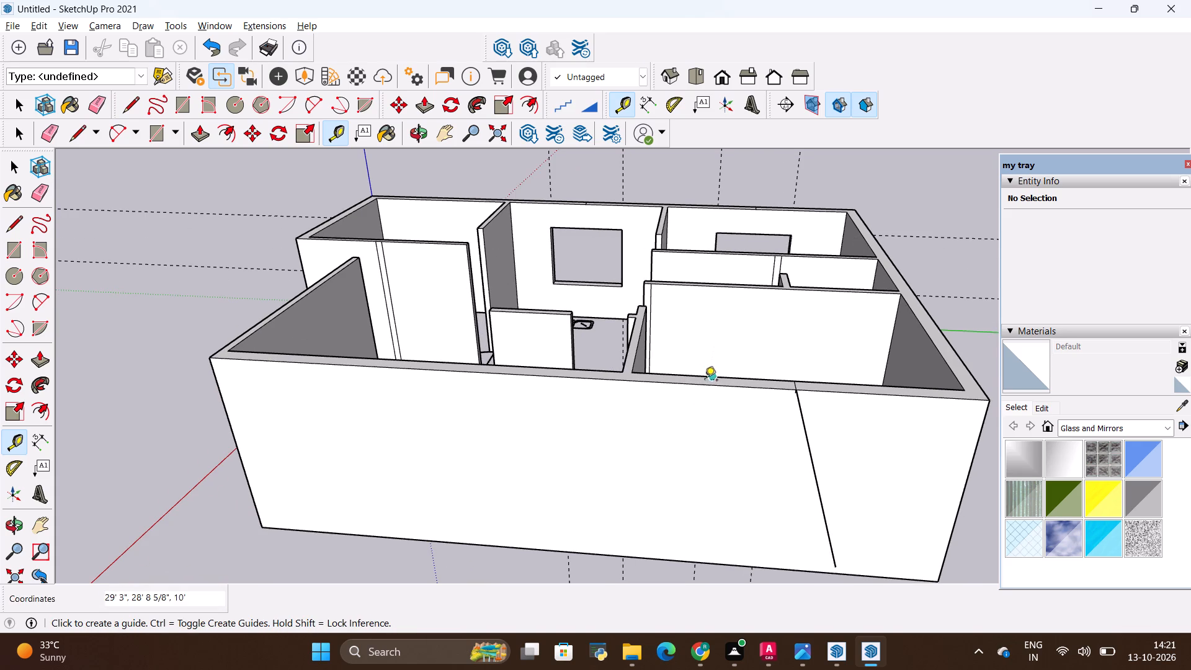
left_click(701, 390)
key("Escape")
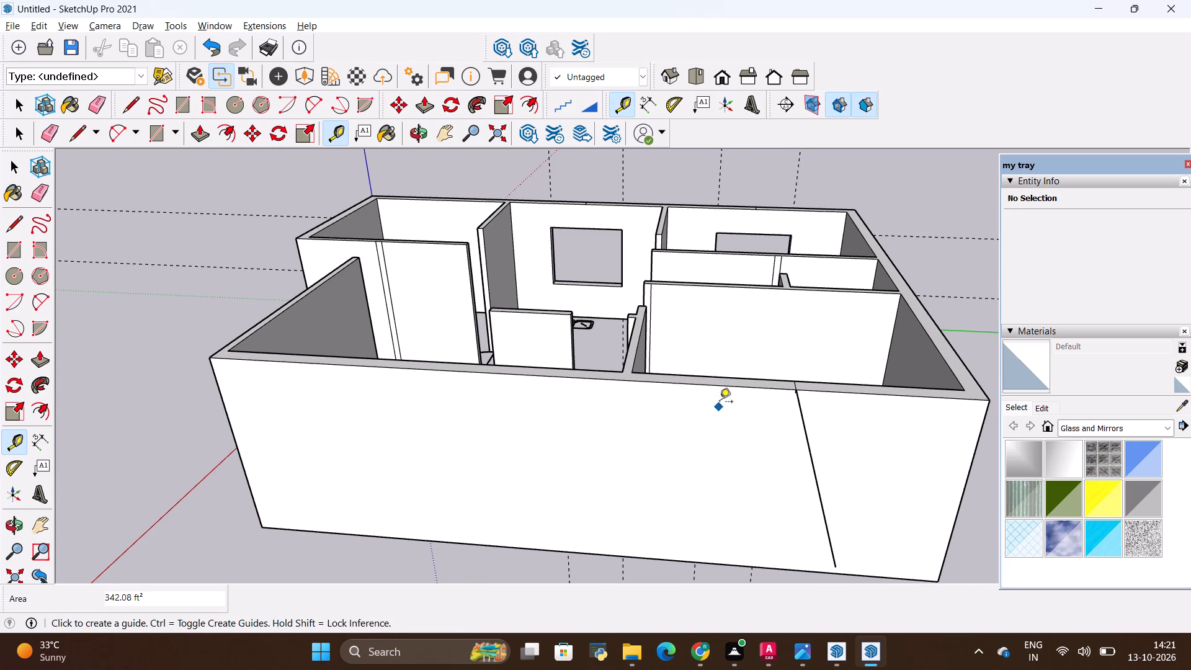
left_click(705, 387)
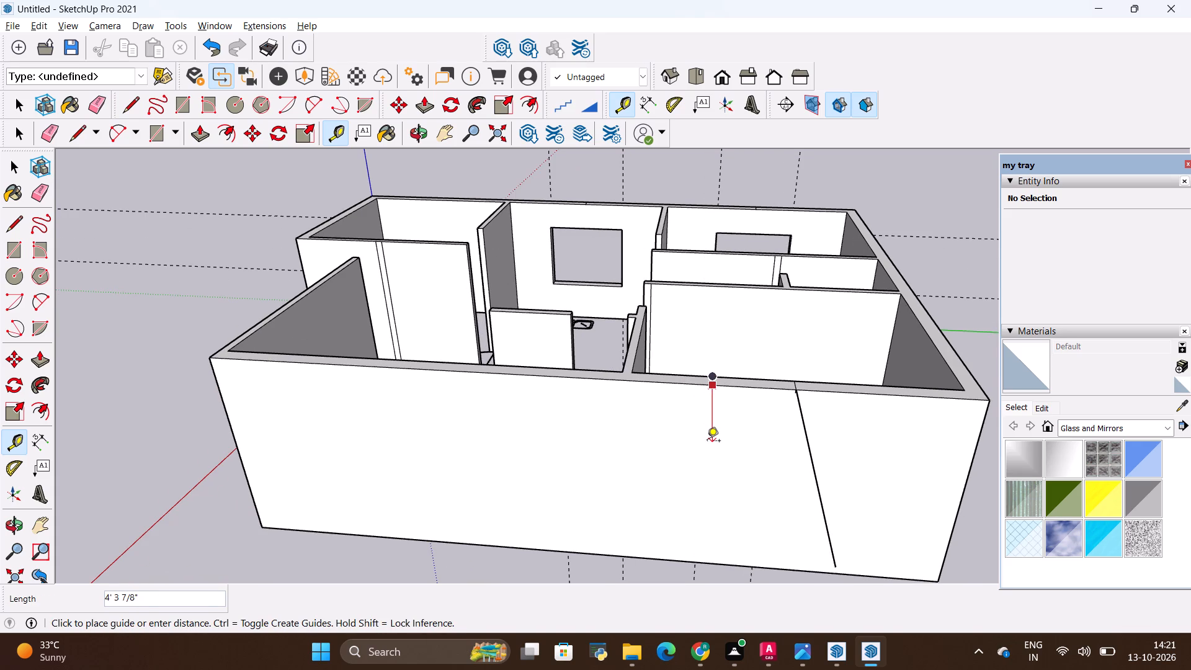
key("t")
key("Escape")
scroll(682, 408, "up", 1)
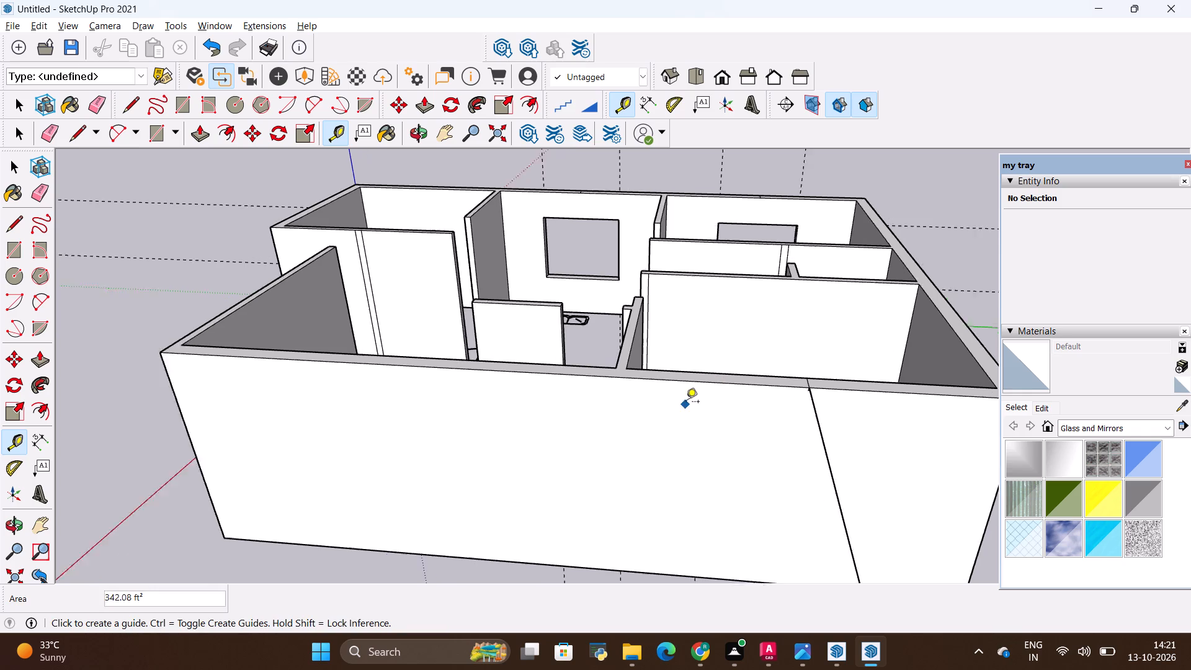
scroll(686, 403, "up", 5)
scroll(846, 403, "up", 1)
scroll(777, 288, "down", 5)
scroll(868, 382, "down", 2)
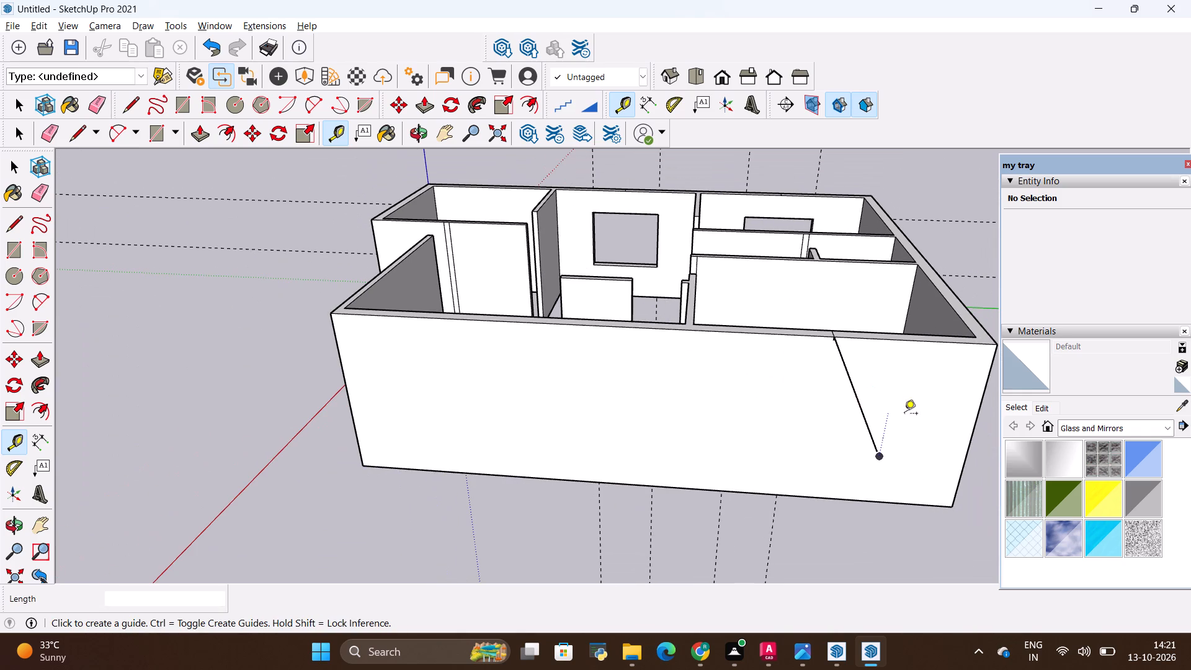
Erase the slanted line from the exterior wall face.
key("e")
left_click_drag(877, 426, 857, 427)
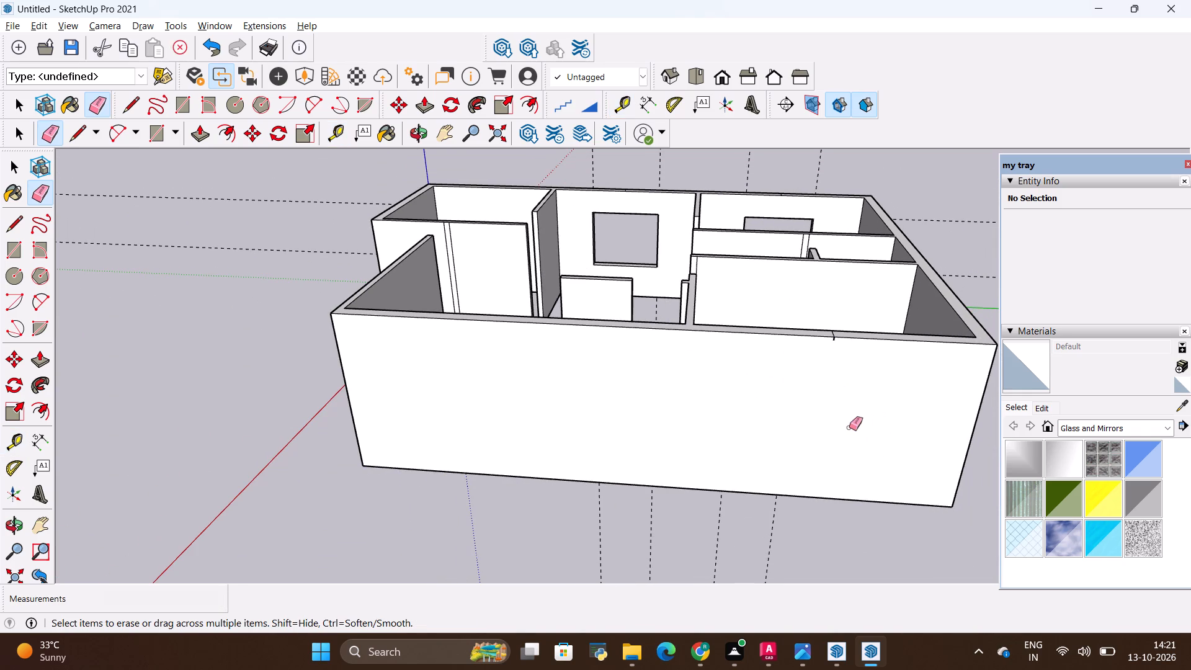
Draw a 10' vertical centre line from the outer end of the wall-top mark down to the wall base.
key("l")
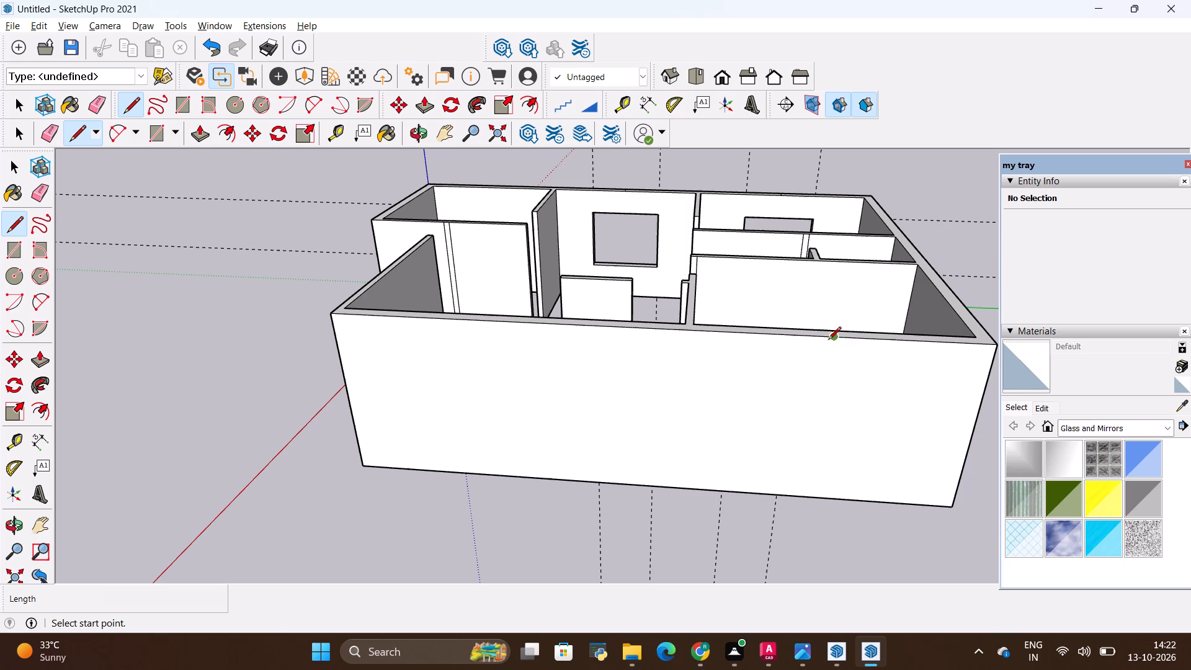
scroll(796, 362, "up", 2)
scroll(795, 362, "down", 4)
middle_click_drag(849, 427, 893, 406)
scroll(840, 340, "up", 5)
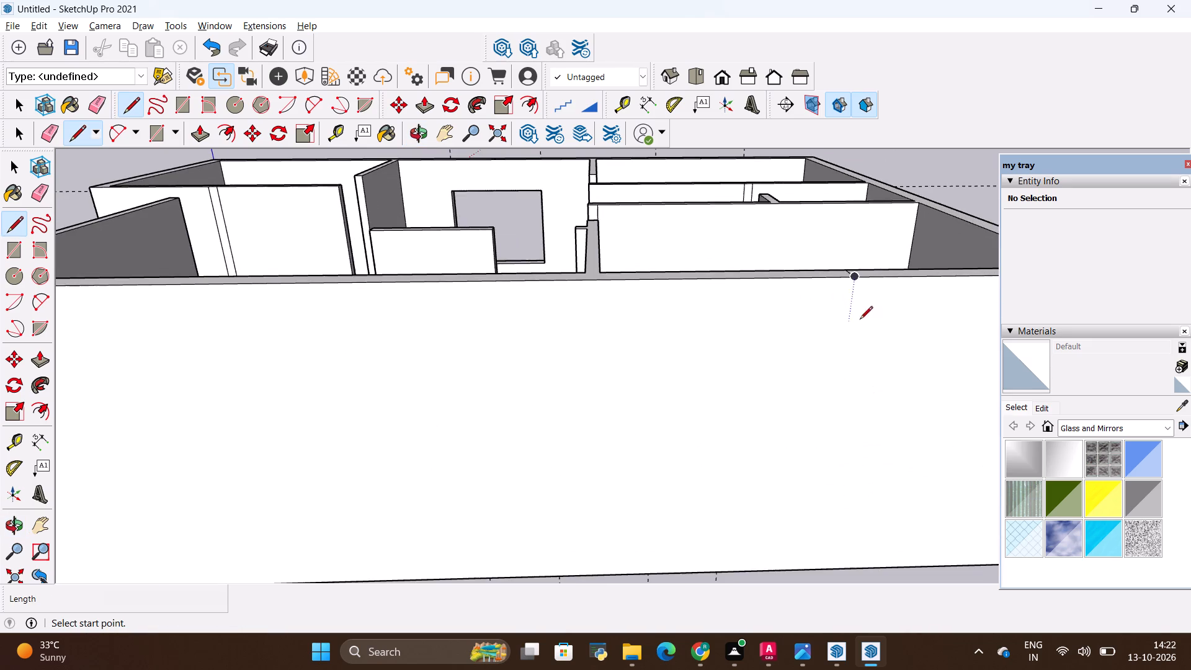
scroll(860, 320, "up", 7)
middle_click_drag(865, 292, 863, 327)
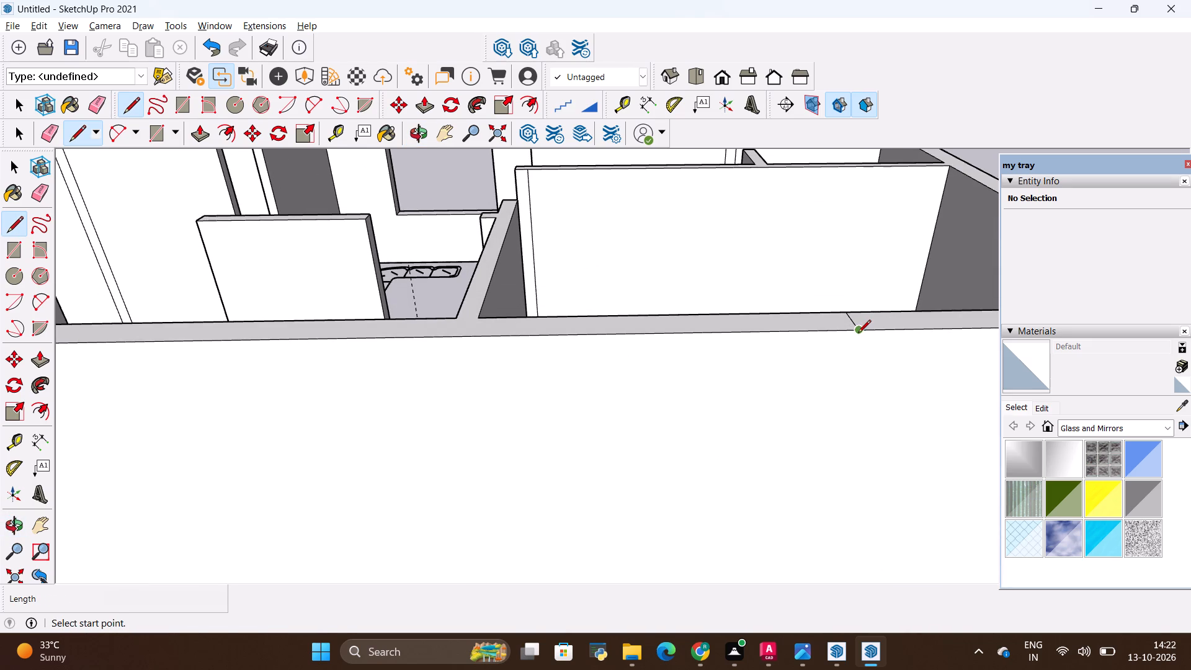
left_click(858, 334)
scroll(842, 455, "down", 16)
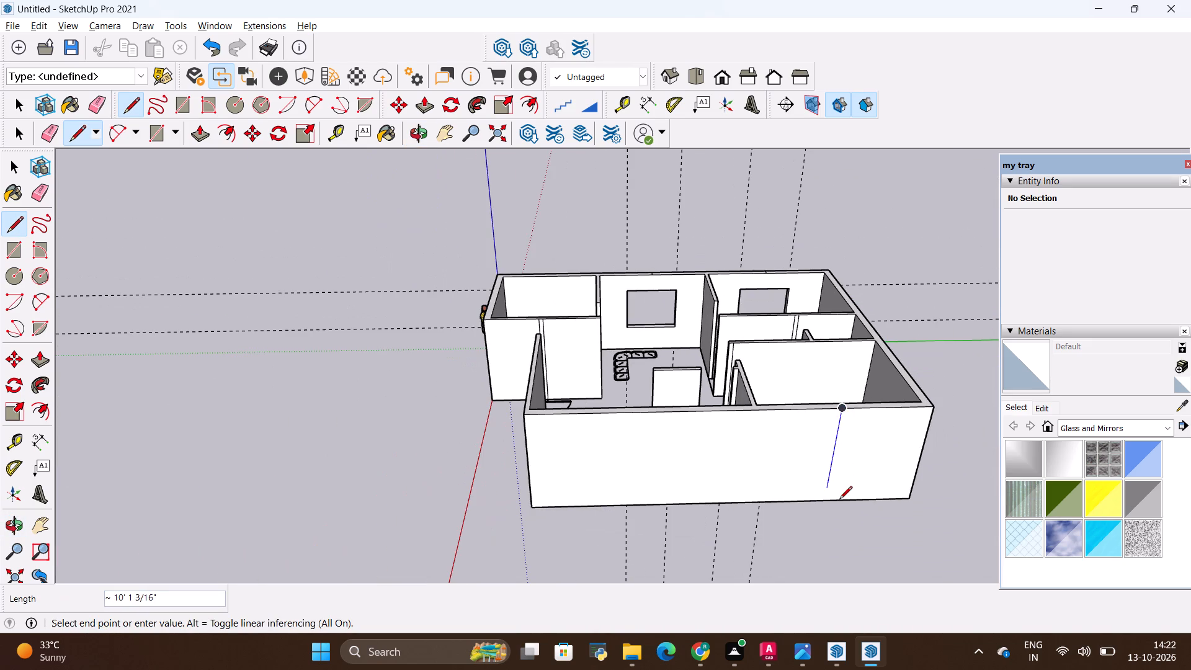
left_click(831, 505)
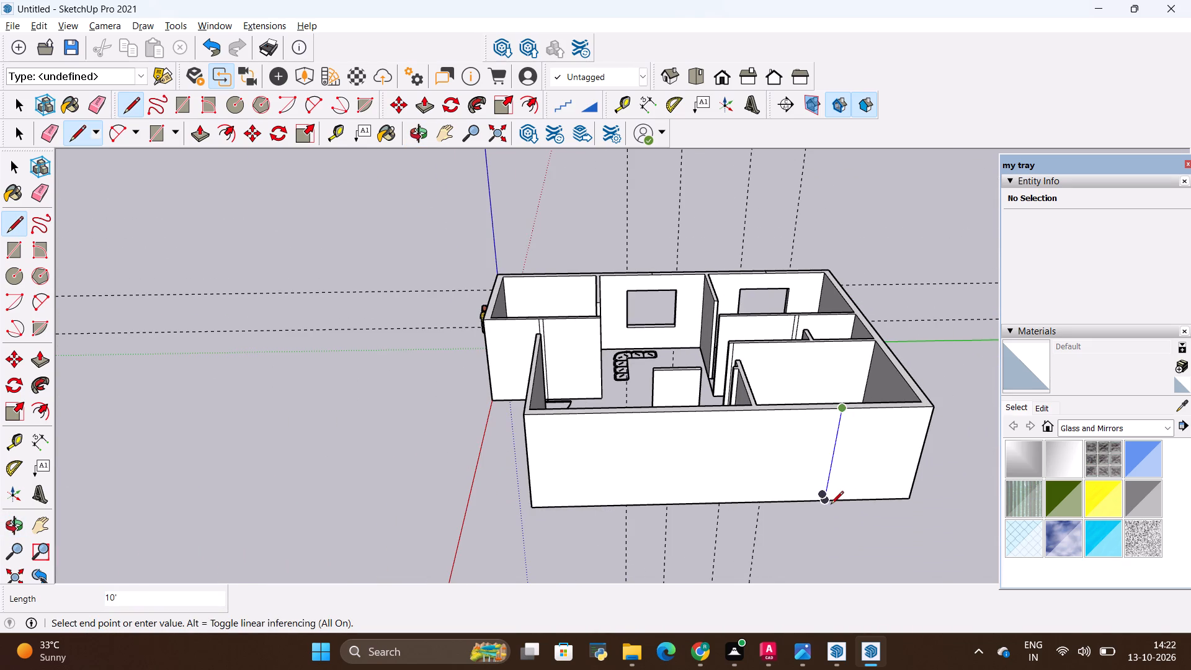
Place vertical guides 3' to either side of the new centre line on the exterior wall face.
middle_click_drag(838, 434, 744, 406)
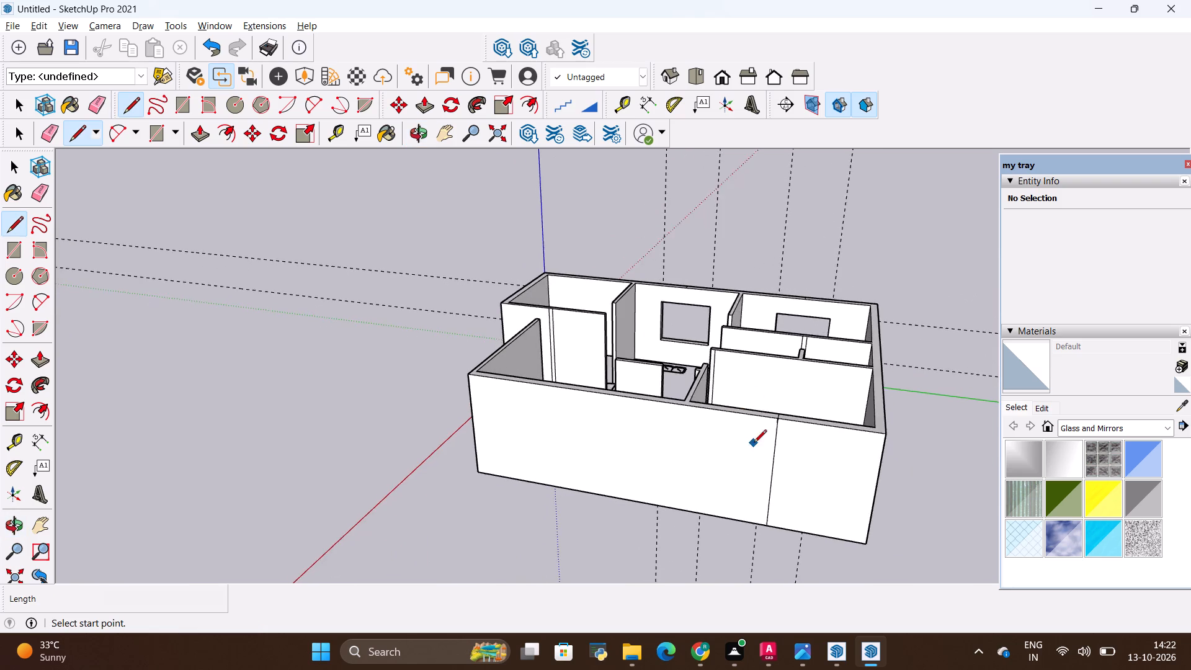
scroll(754, 444, "up", 6)
key("t")
left_click(786, 440)
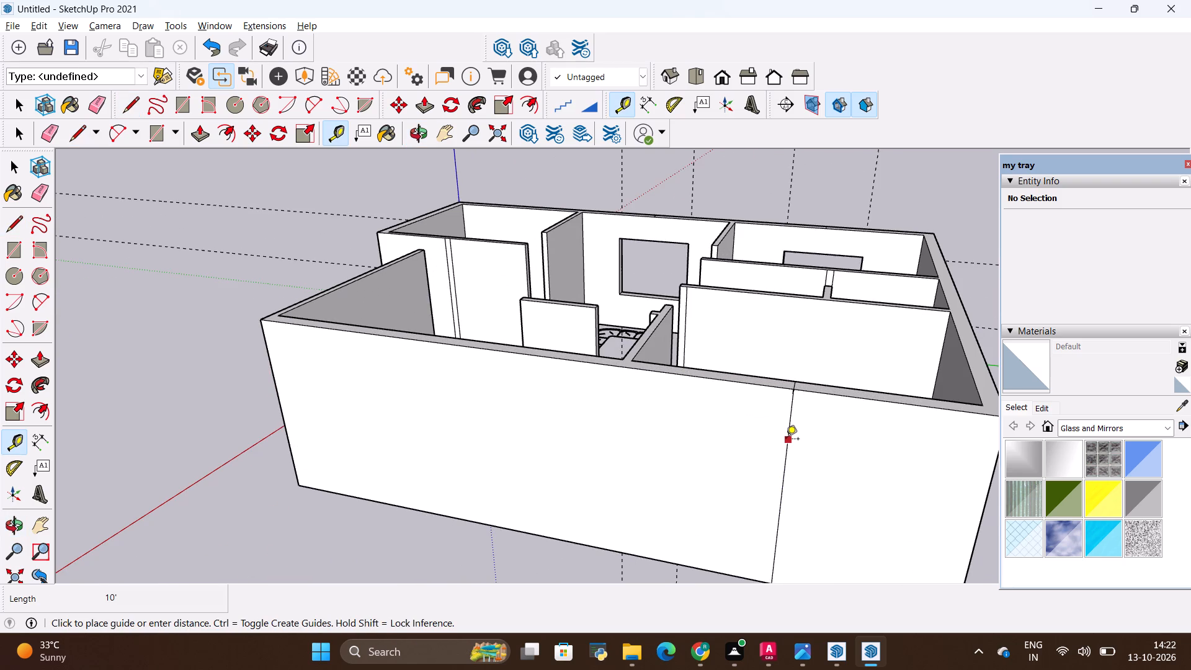
key("BackSpace")
type("3'")
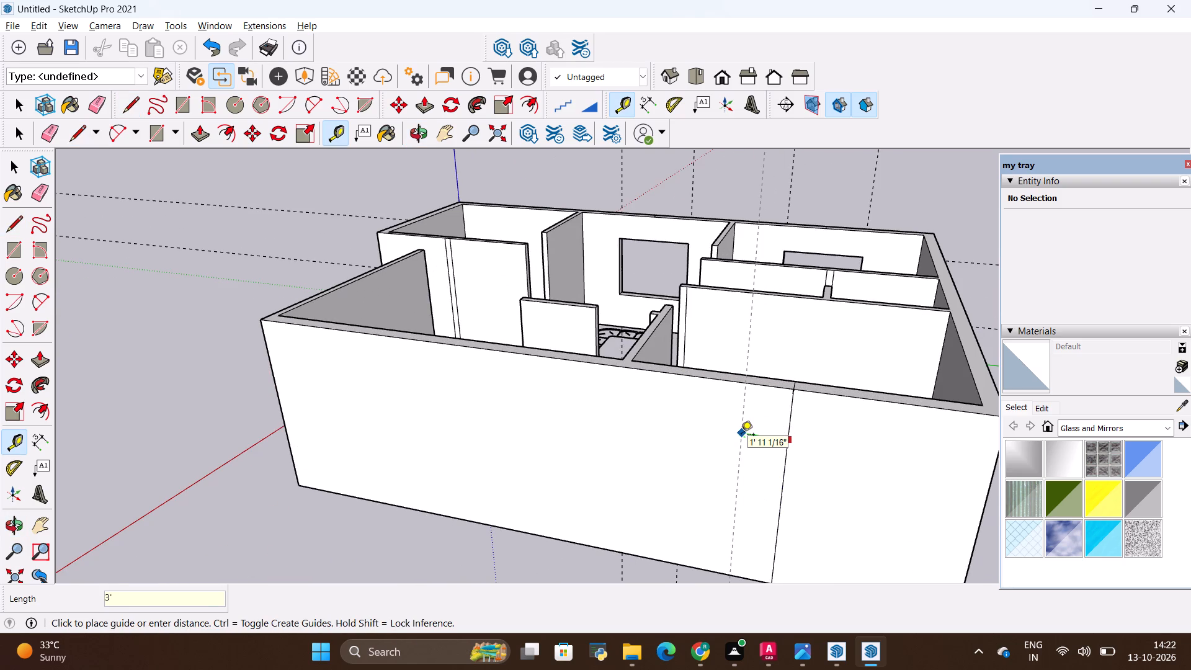
key("Return")
left_click(790, 421)
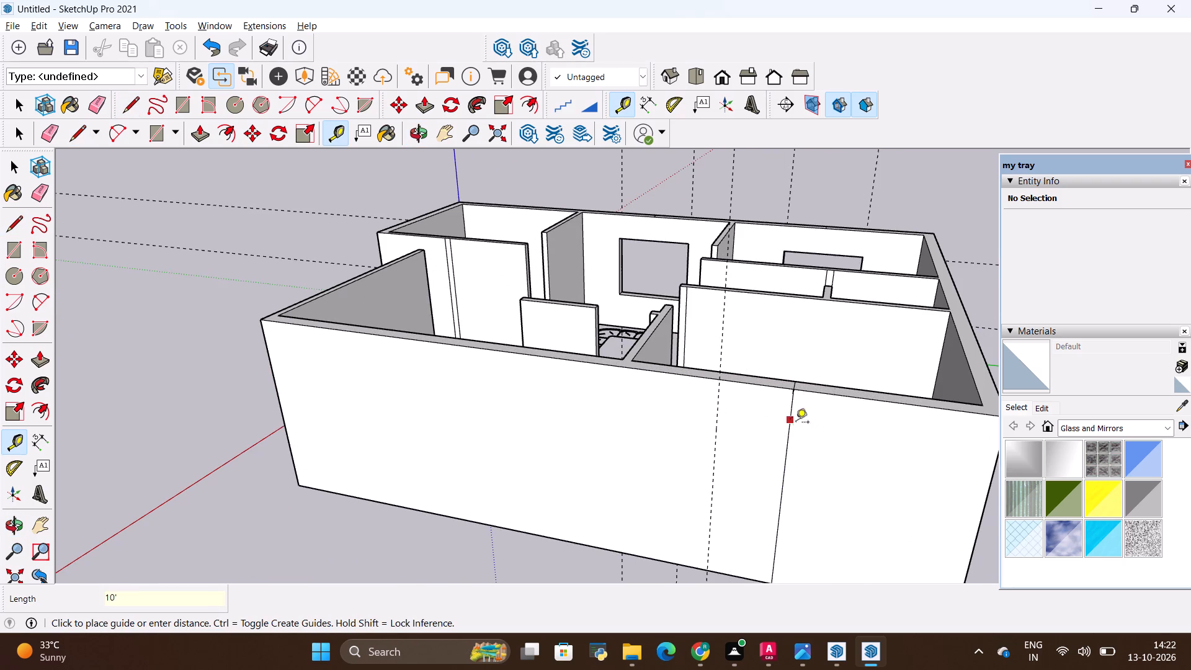
key("BackSpace")
type("3'")
key("Return")
key("Escape")
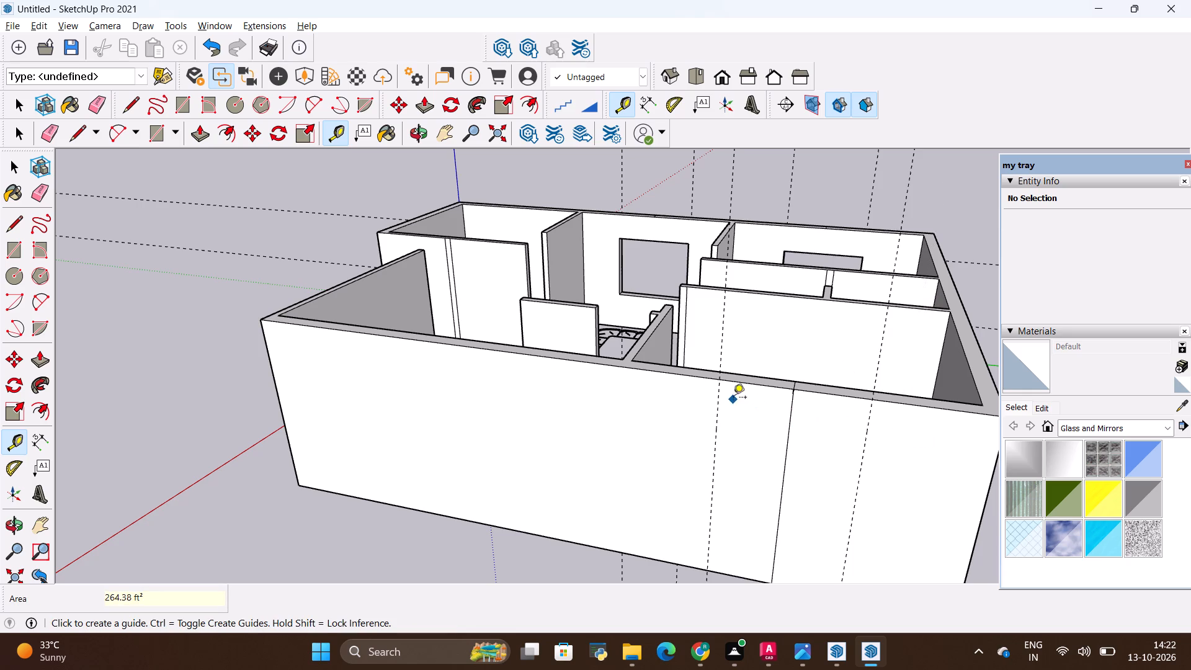
Place horizontal guides on the same wall face, one 2' below the wall top and another 5' below that.
left_click(746, 386)
key("BackSpace")
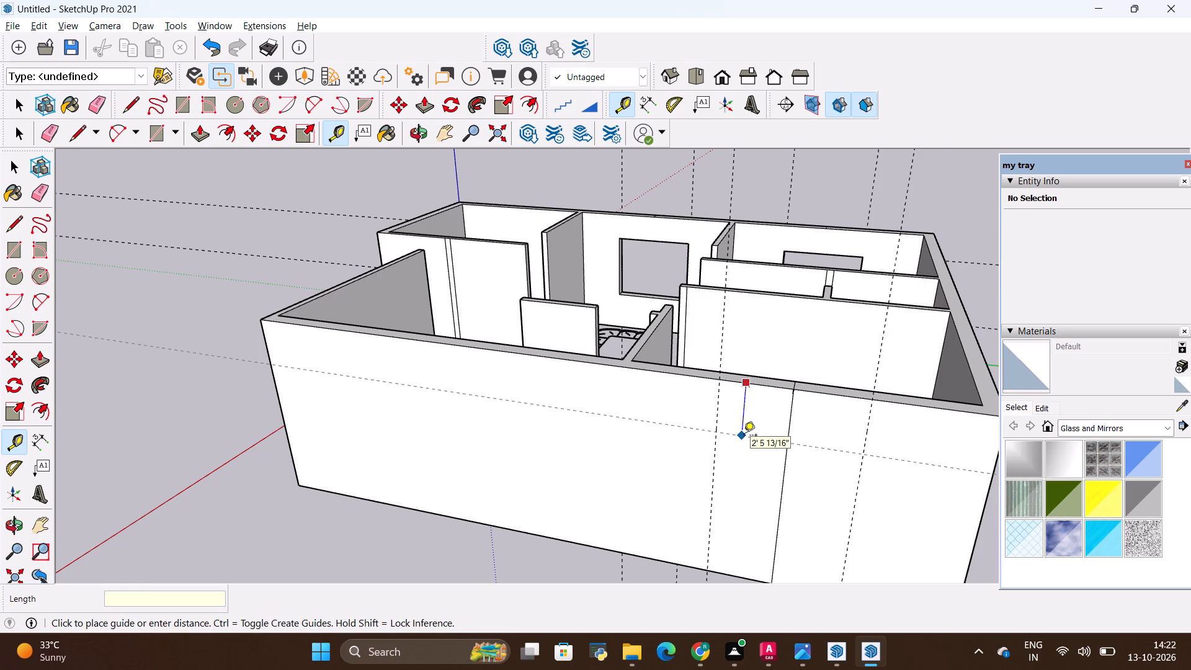
type("2'")
key("Return")
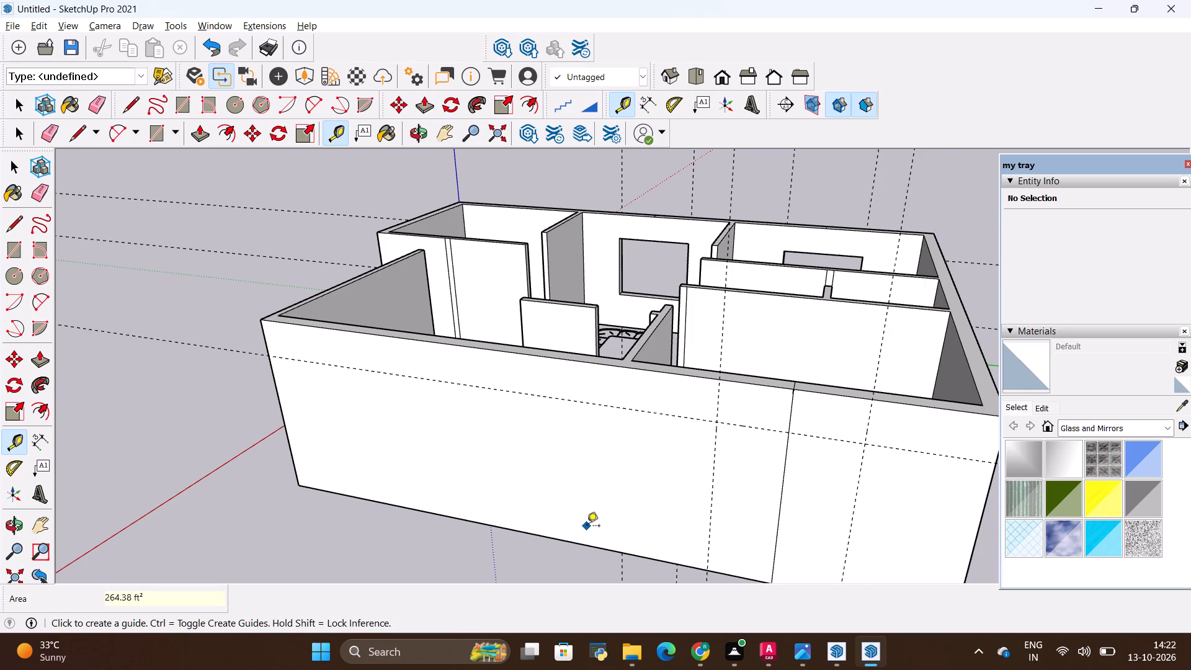
left_click(735, 426)
key("BackSpace")
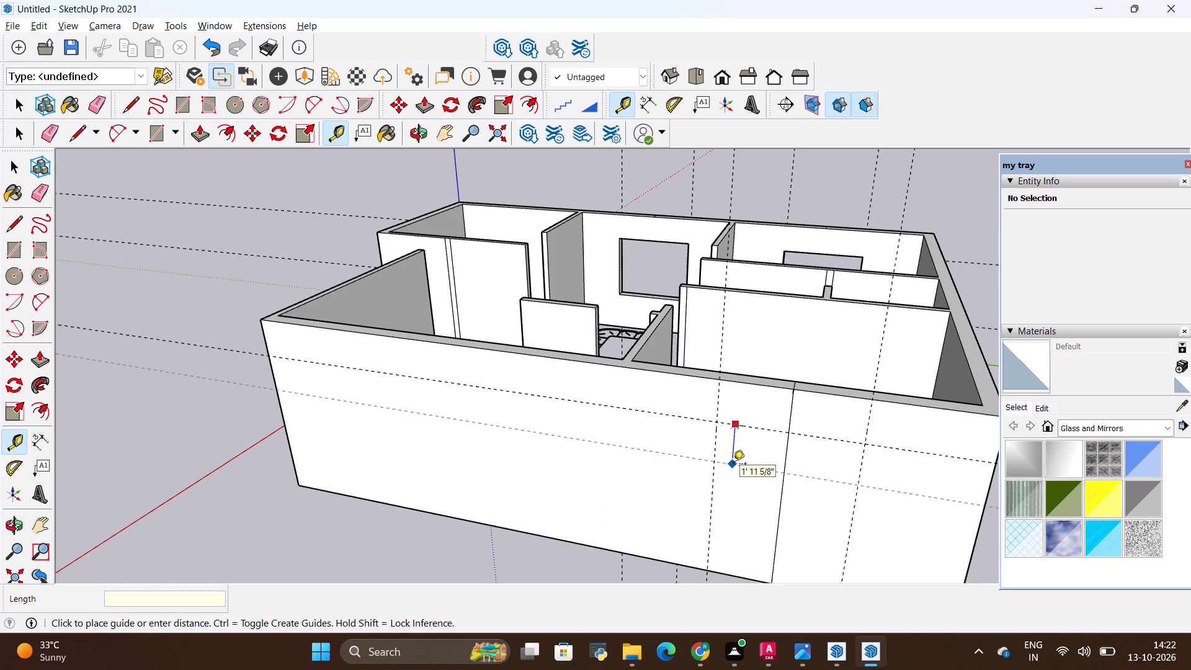
type("5'")
key("Return")
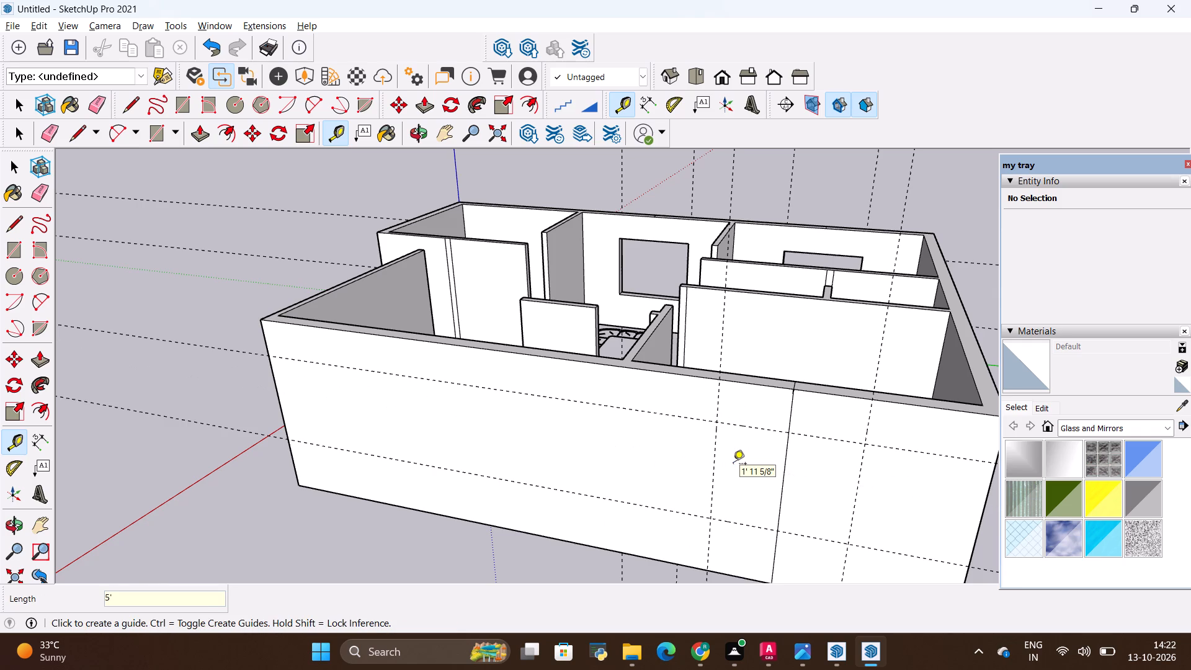
key("Escape")
scroll(911, 120, "down", 1)
scroll(785, 446, "down", 2)
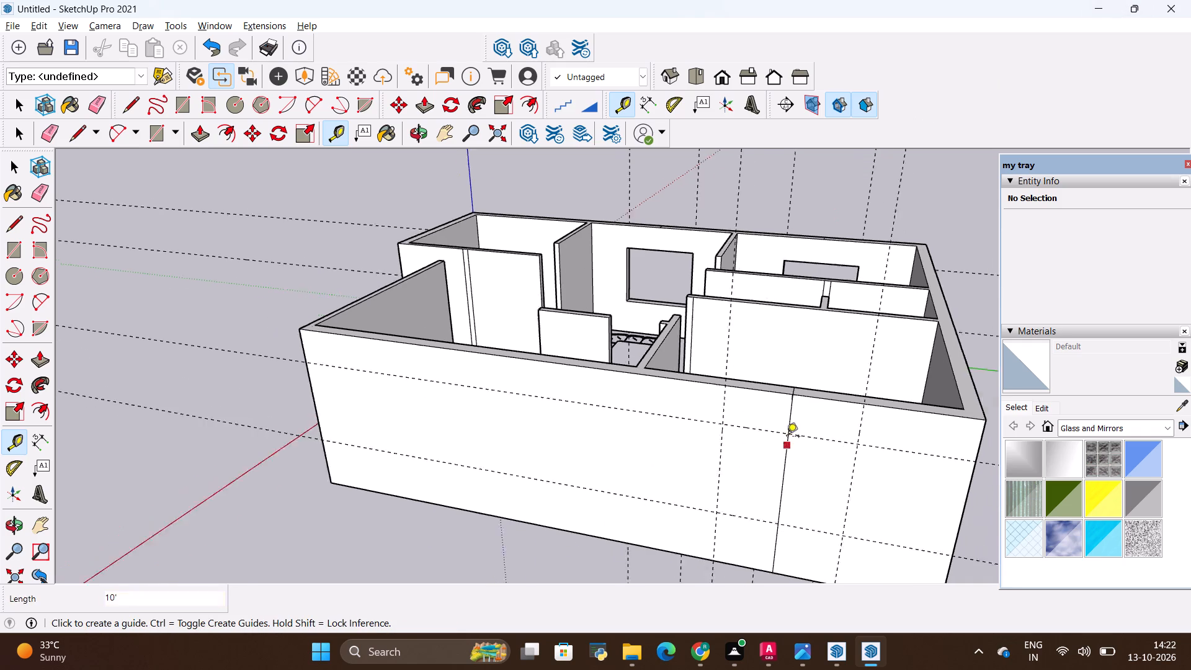
Erase the 10' vertical centre line from the exterior wall face.
scroll(787, 437, "down", 3)
middle_click_drag(795, 487, 842, 404)
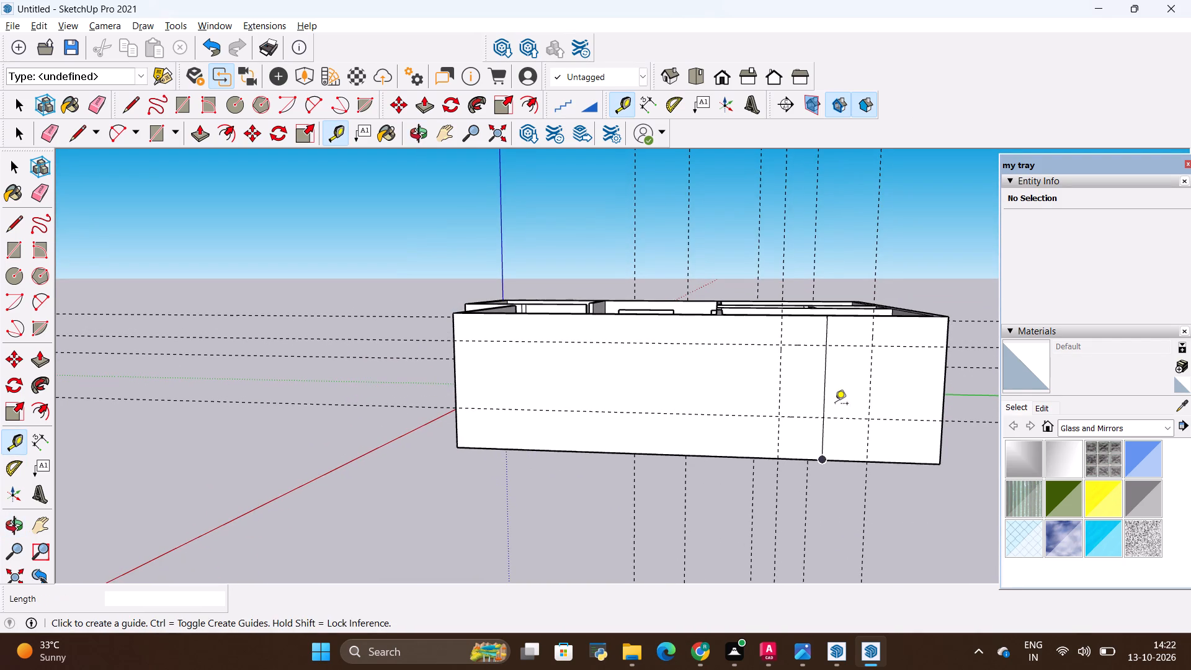
scroll(813, 376, "up", 3)
key("e")
left_click_drag(848, 377, 823, 383)
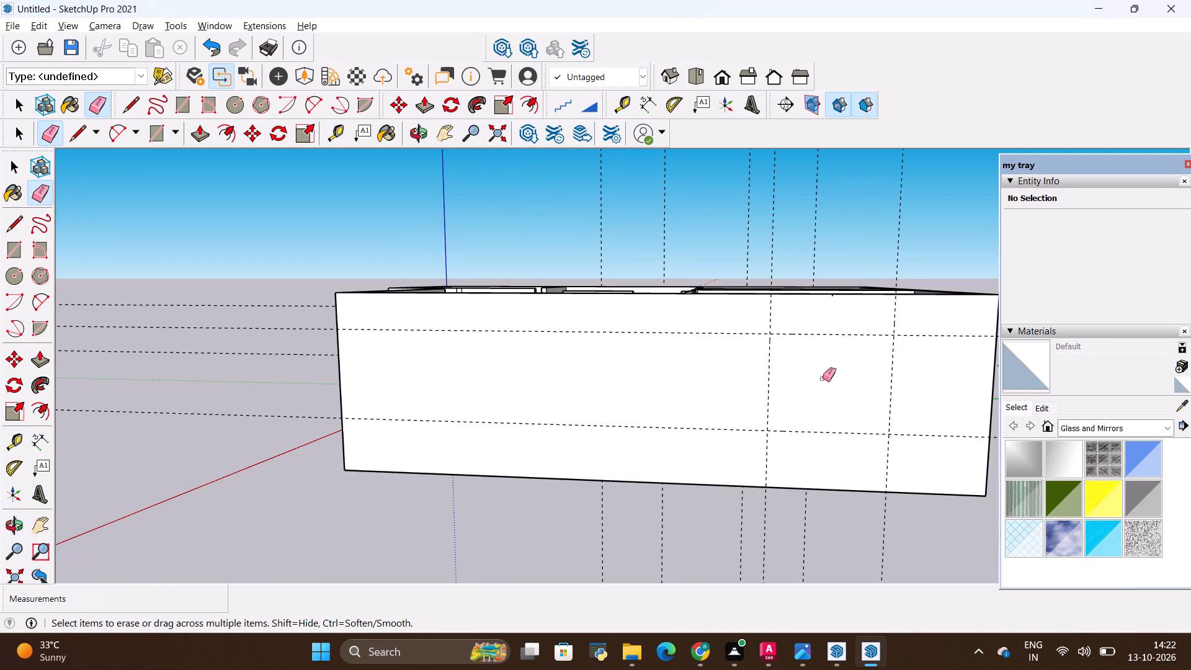
Draw the 6' by 5' window rectangle between the guide intersections on the exterior wall face.
key("r")
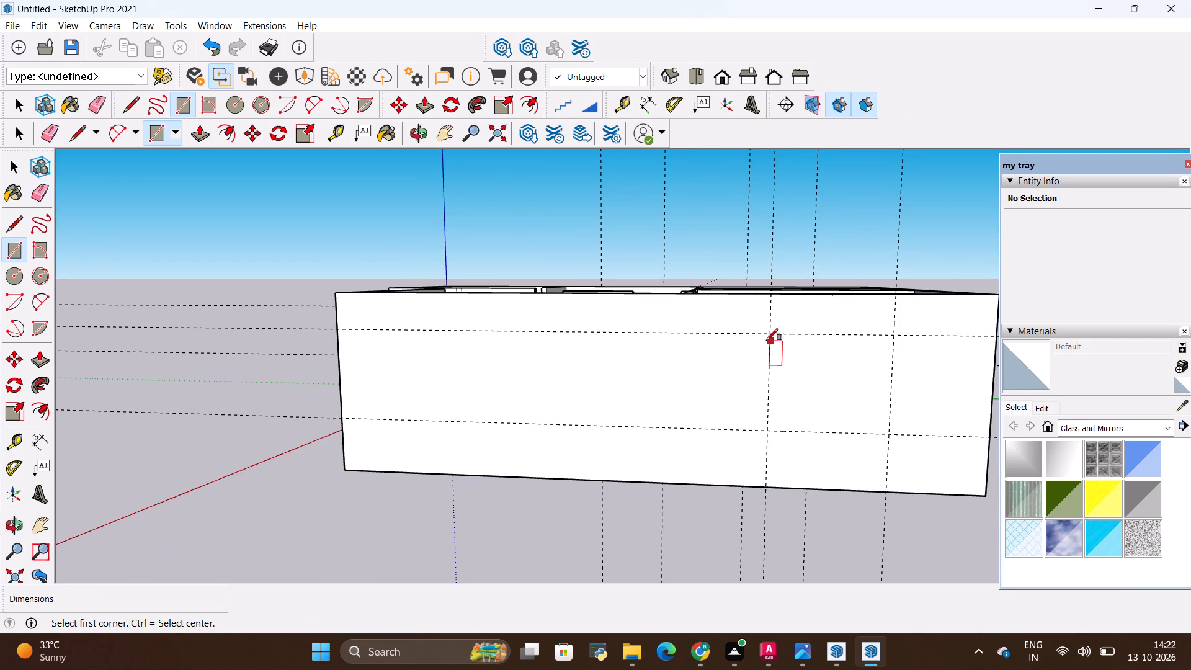
left_click(770, 336)
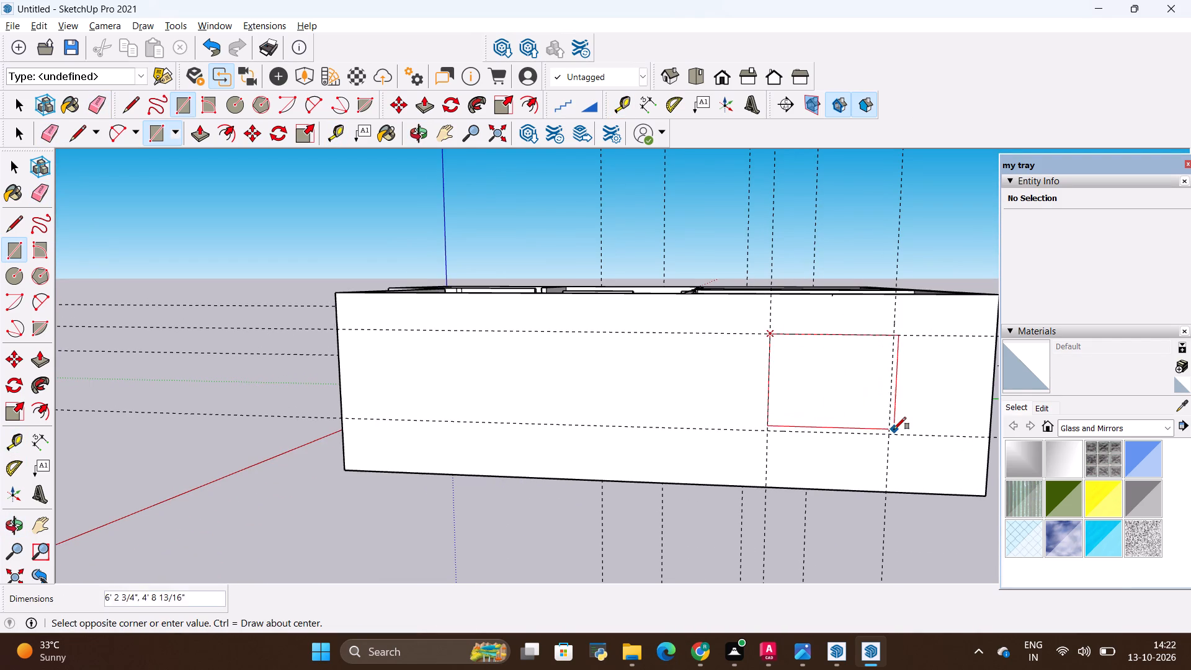
left_click(891, 435)
Push the window rectangle 9" through the wall thickness to cut the opening.
middle_click_drag(838, 419, 806, 512)
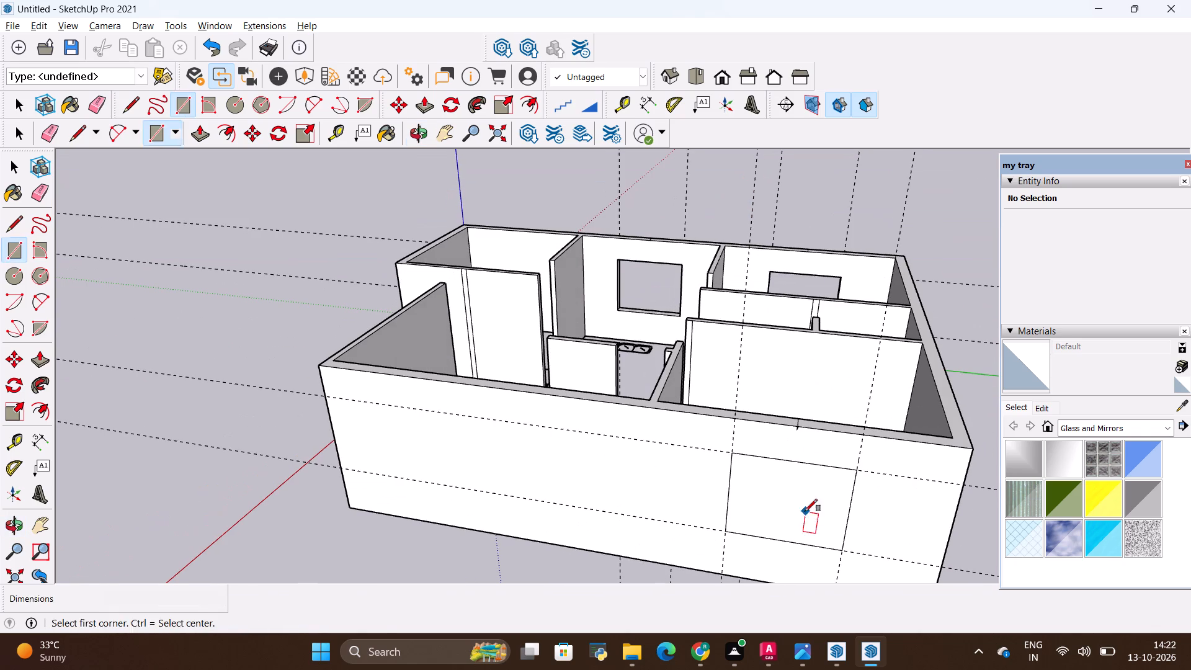
key("p")
left_click(800, 510)
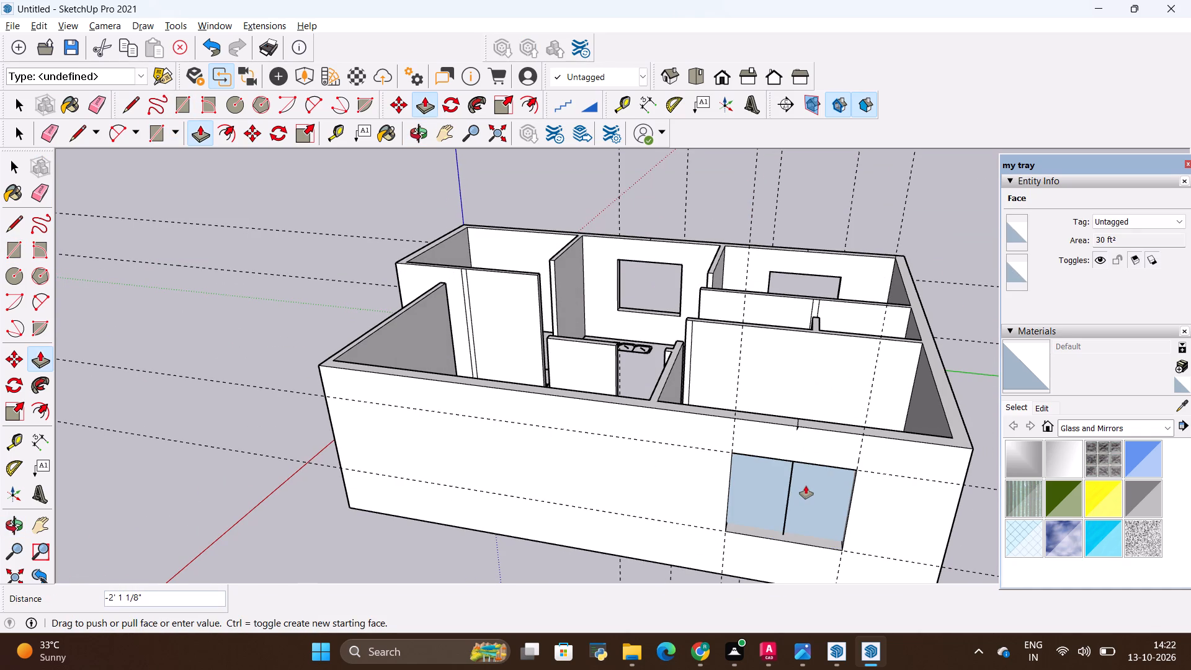
left_click(808, 485)
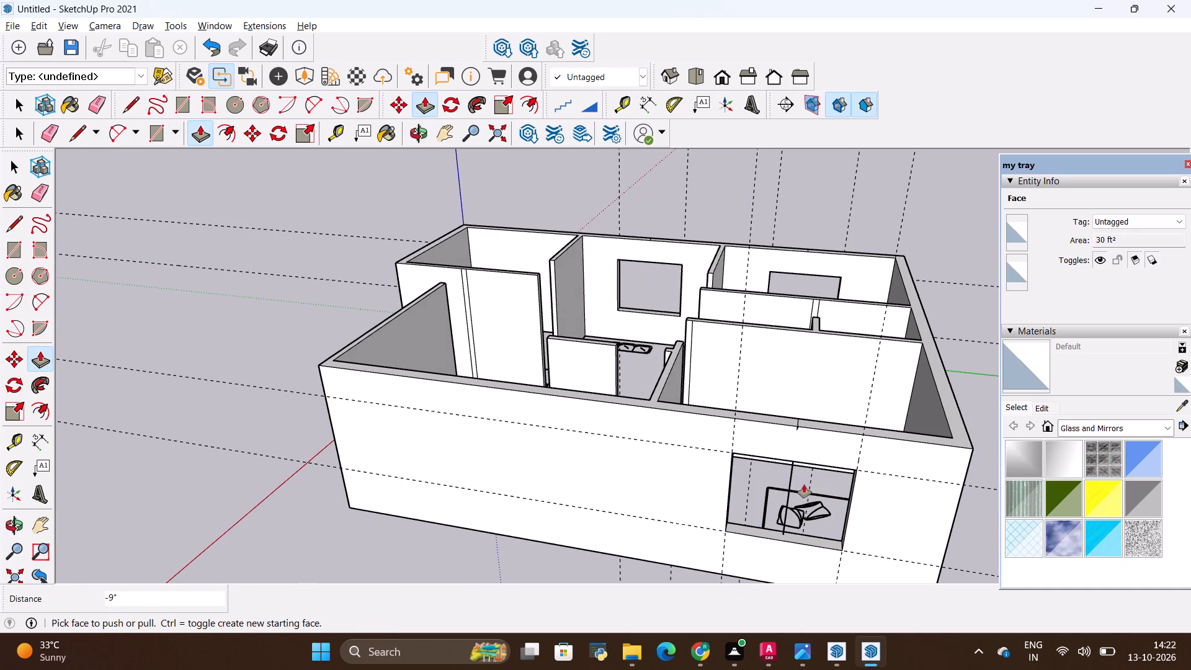
Erase the leftover vertical line crossing the new window opening.
scroll(795, 479, "up", 9)
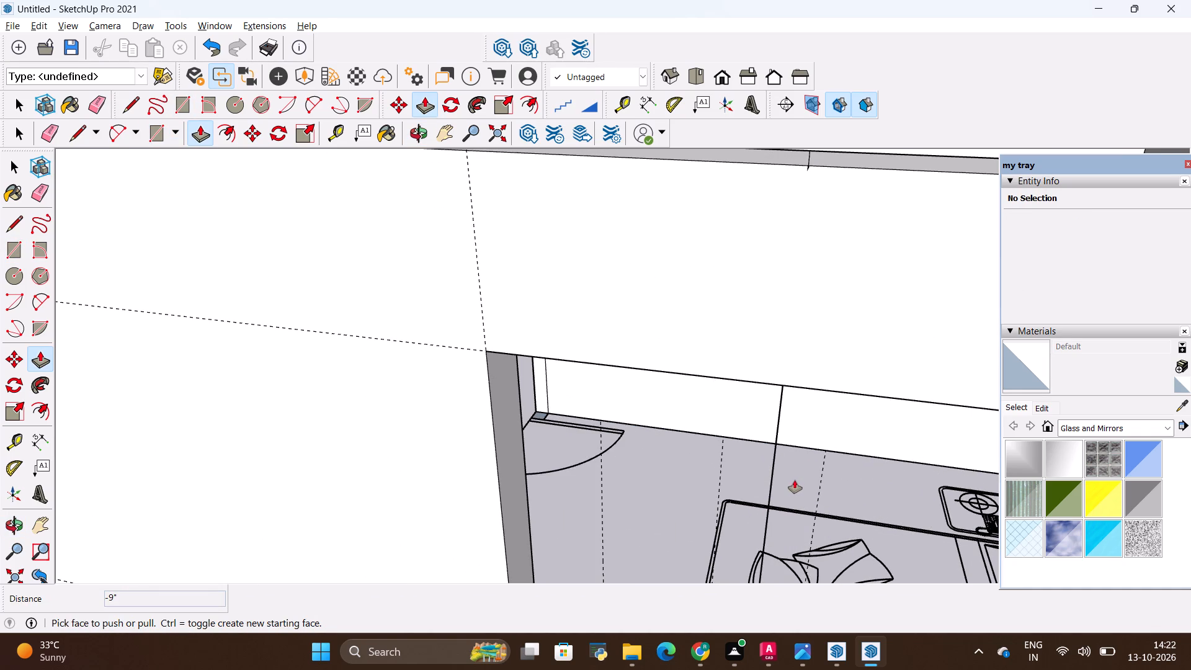
key("e")
left_click_drag(793, 410, 765, 409)
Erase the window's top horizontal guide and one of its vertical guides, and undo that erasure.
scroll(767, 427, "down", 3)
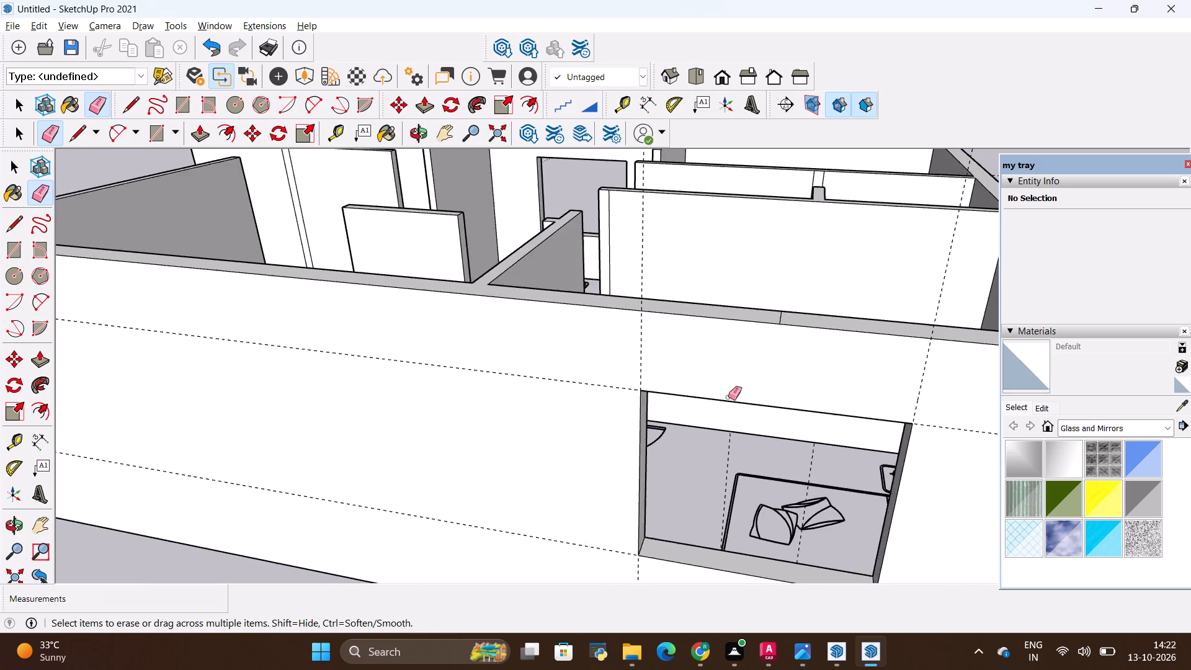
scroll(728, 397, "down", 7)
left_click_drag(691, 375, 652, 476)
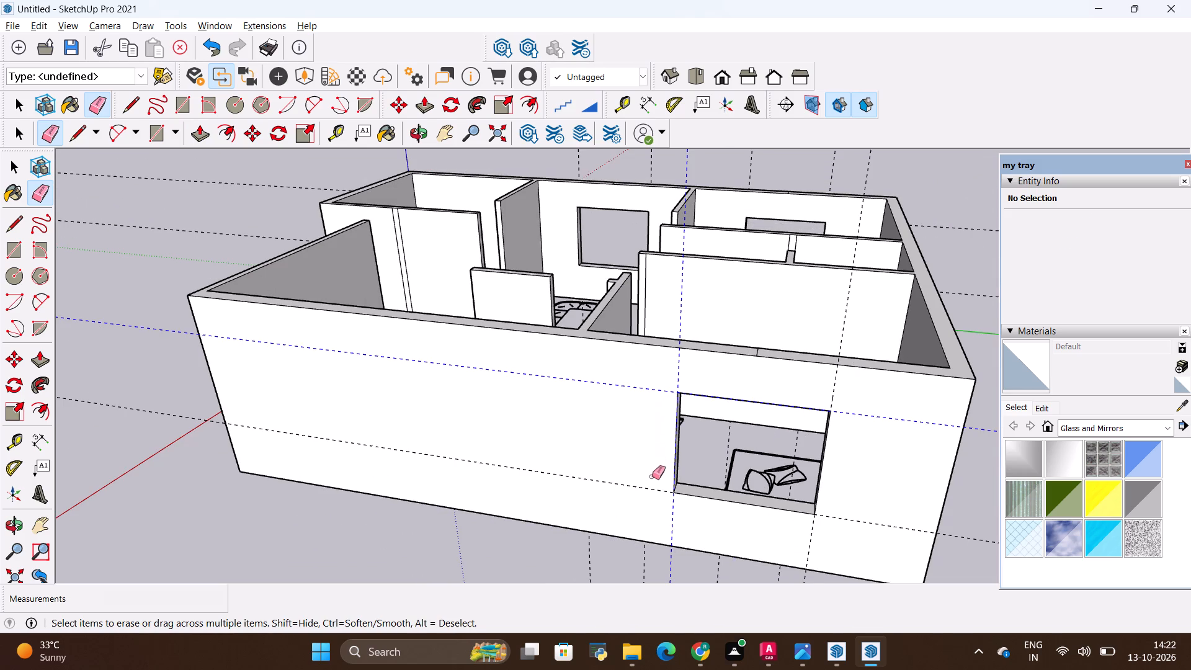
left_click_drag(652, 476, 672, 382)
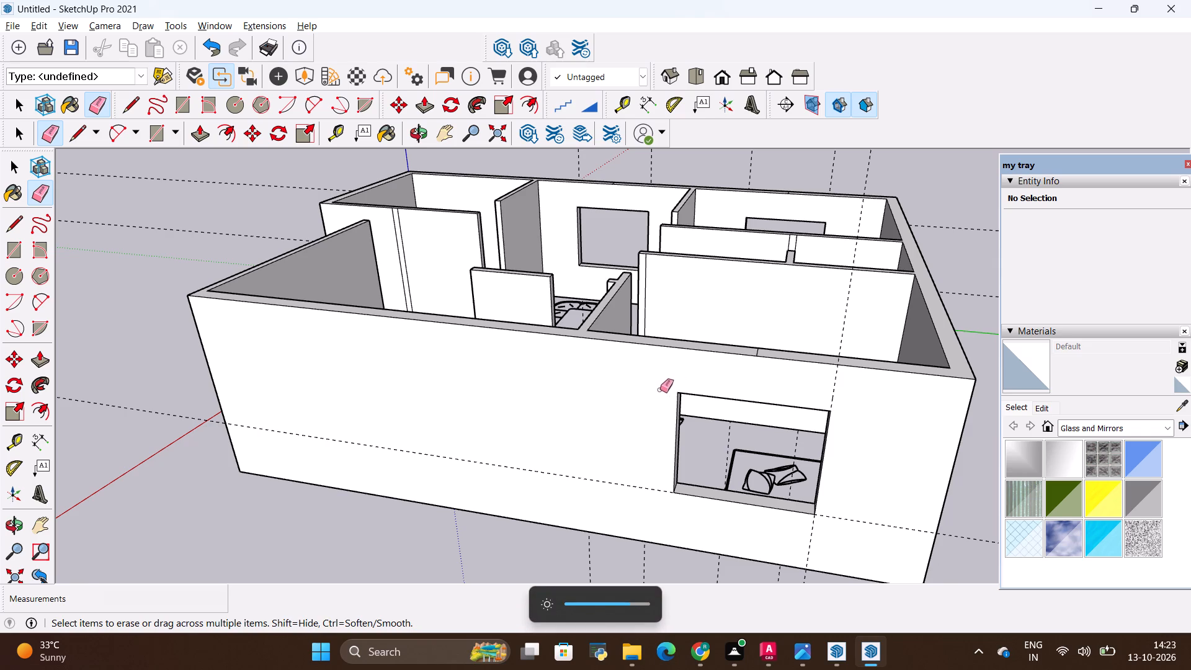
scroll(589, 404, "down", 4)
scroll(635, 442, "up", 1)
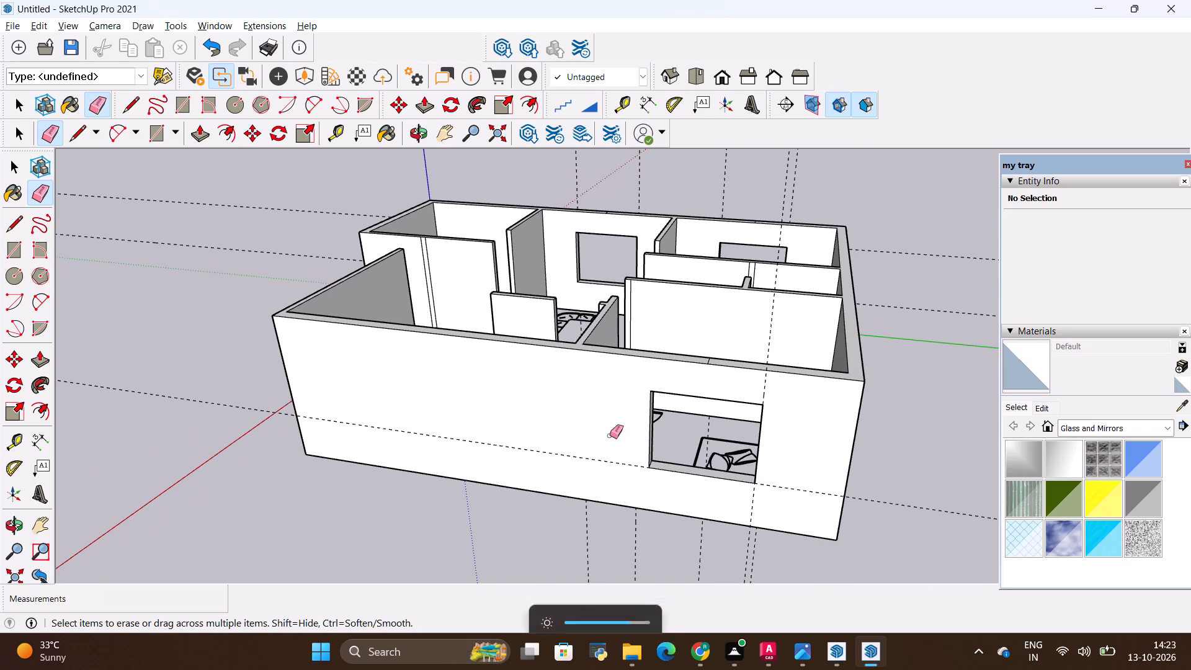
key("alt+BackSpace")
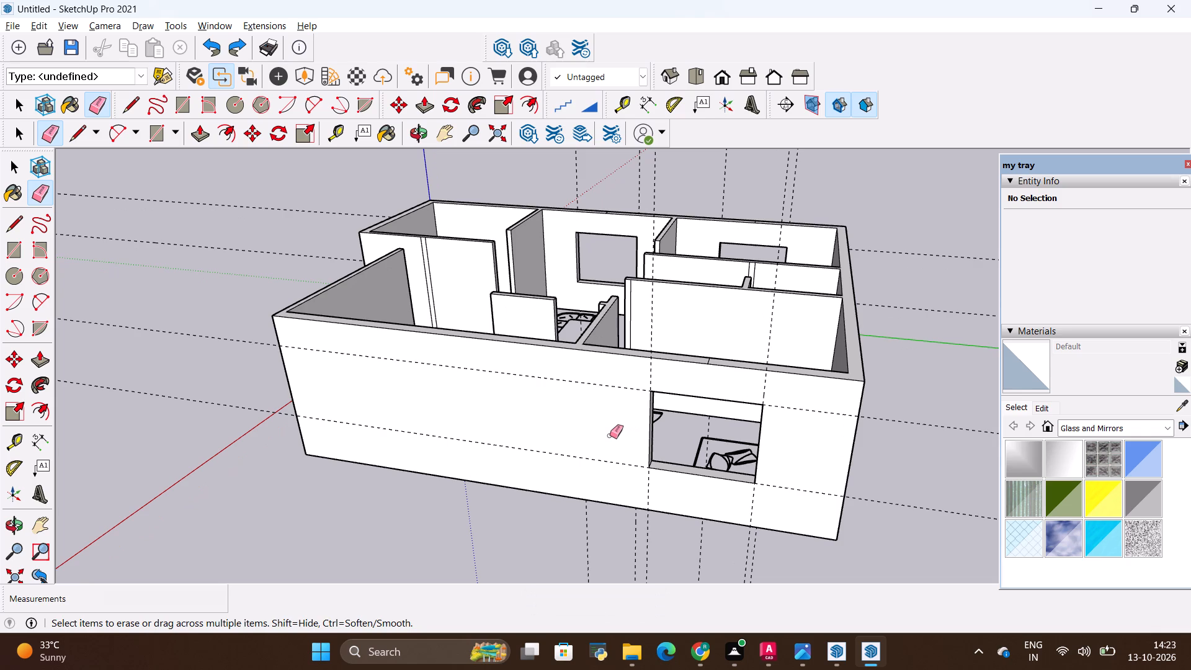
Examine the house from several sides, checking the walls, rooms and window openings.
scroll(628, 418, "down", 2)
middle_click_drag(542, 478, 642, 487)
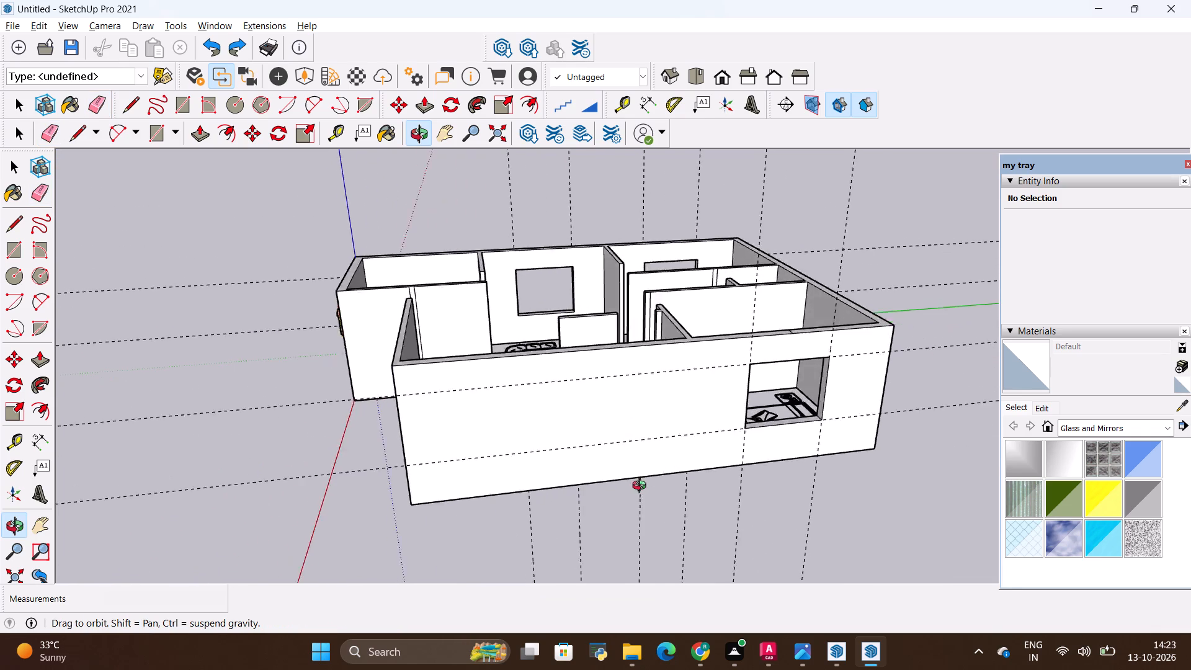
middle_click_drag(642, 487, 1, 454)
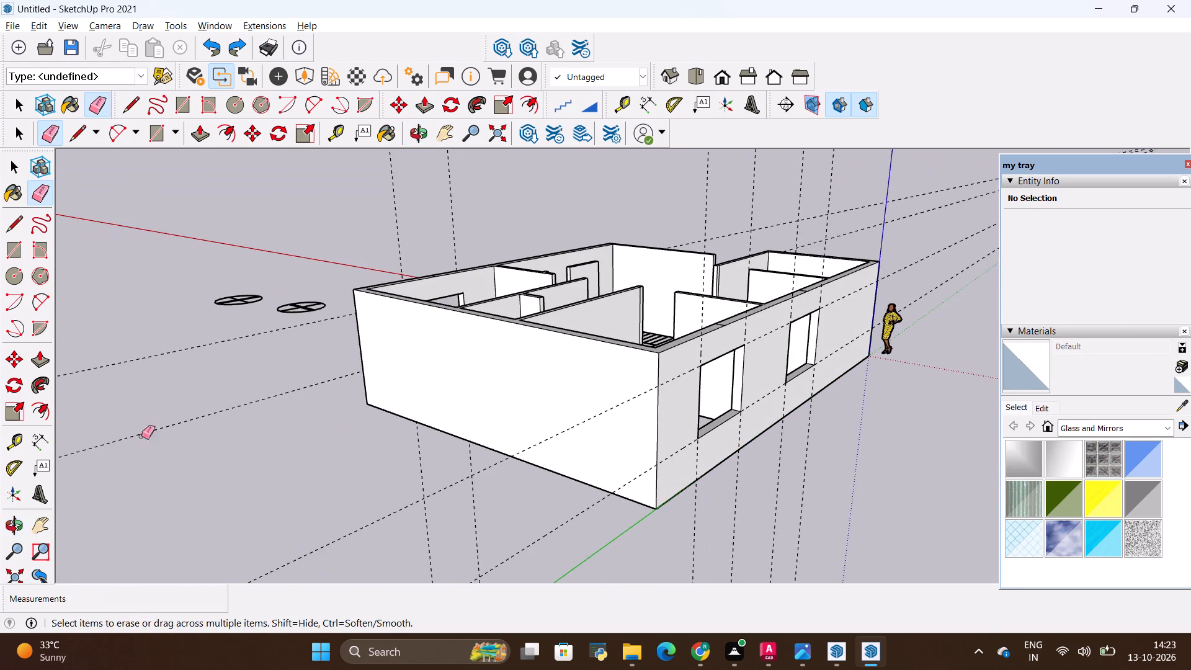
middle_click_drag(718, 212, 757, 341)
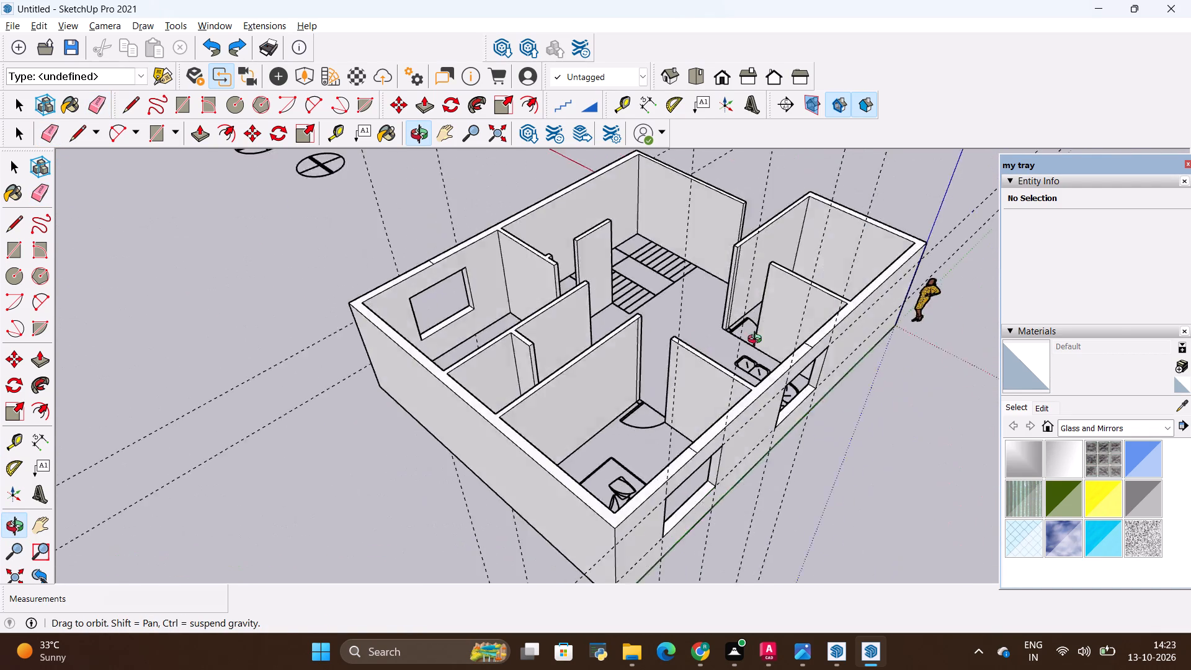
middle_click_drag(757, 341, 799, 337)
middle_click_drag(387, 341, 668, 349)
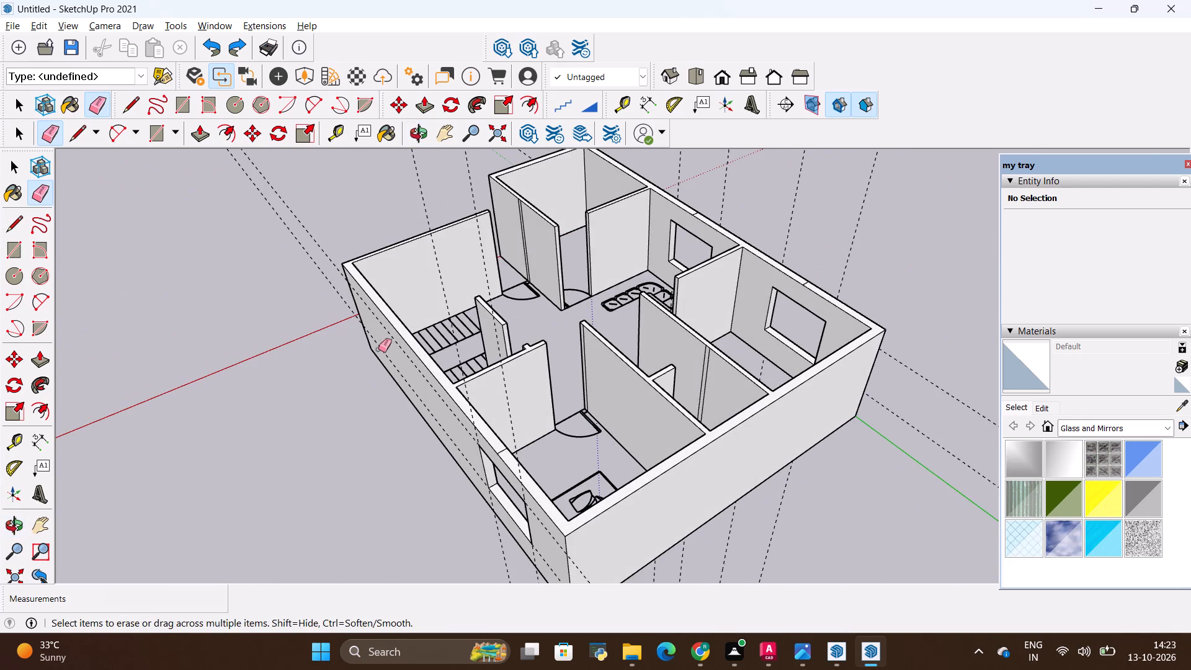
middle_click_drag(405, 352, 748, 317)
Draw a 6' 1/2" line along the stair edge from the end of the toilet partition to the outer wall.
key("l")
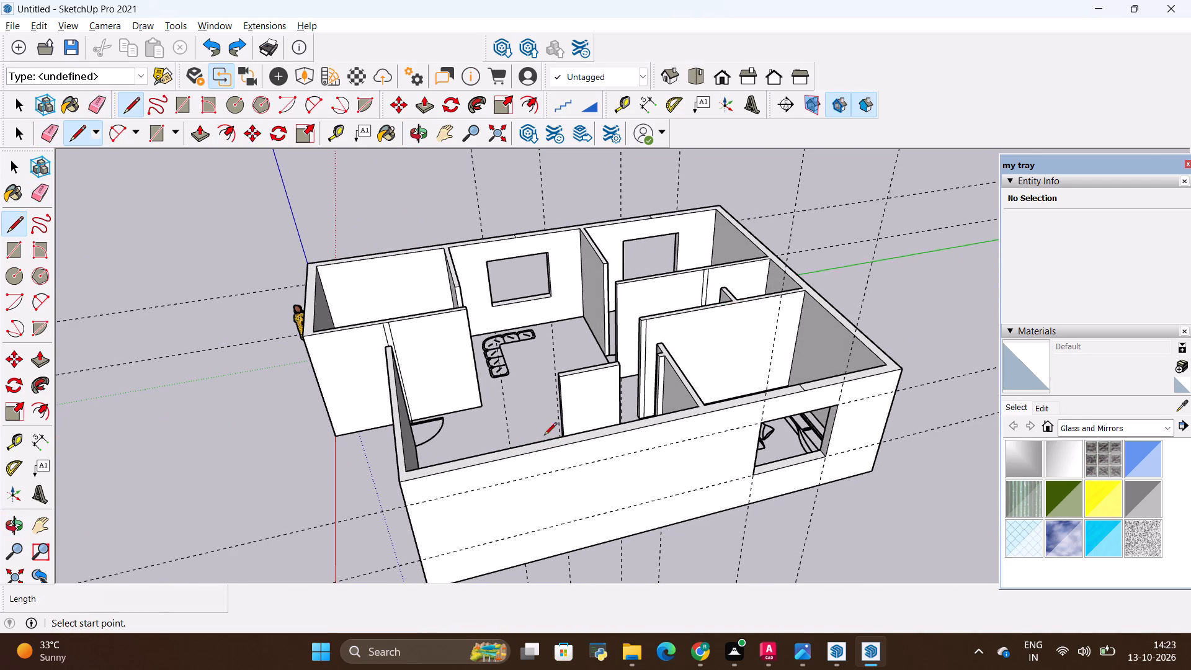
middle_click_drag(414, 437, 864, 488)
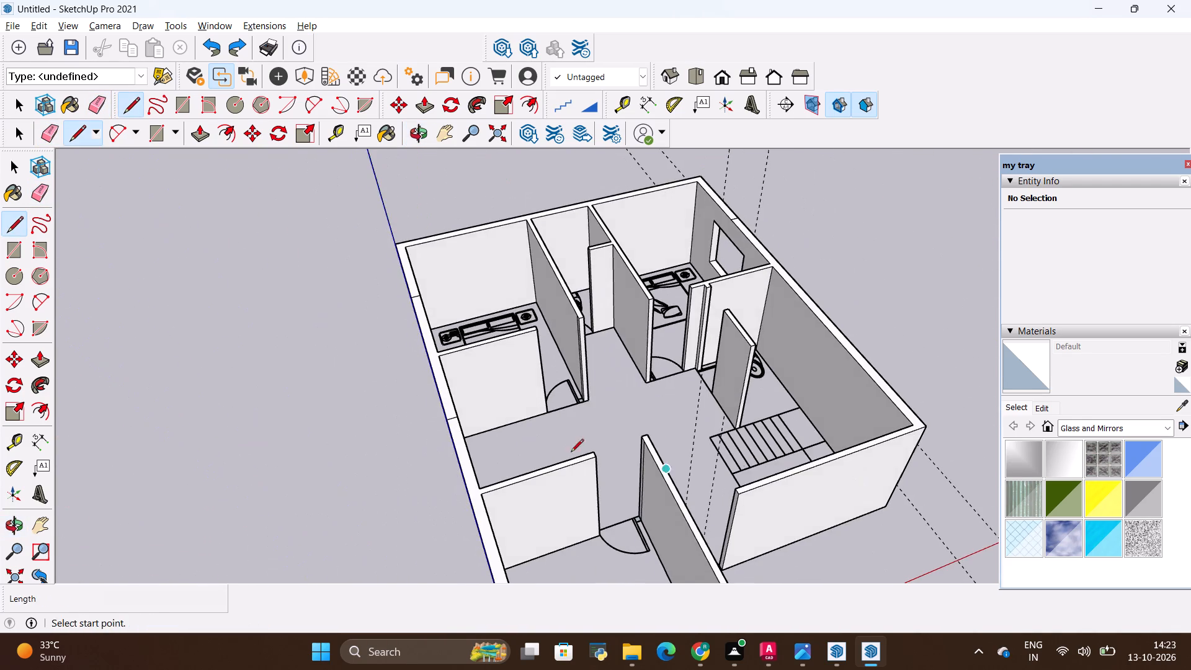
middle_click_drag(523, 449, 450, 466)
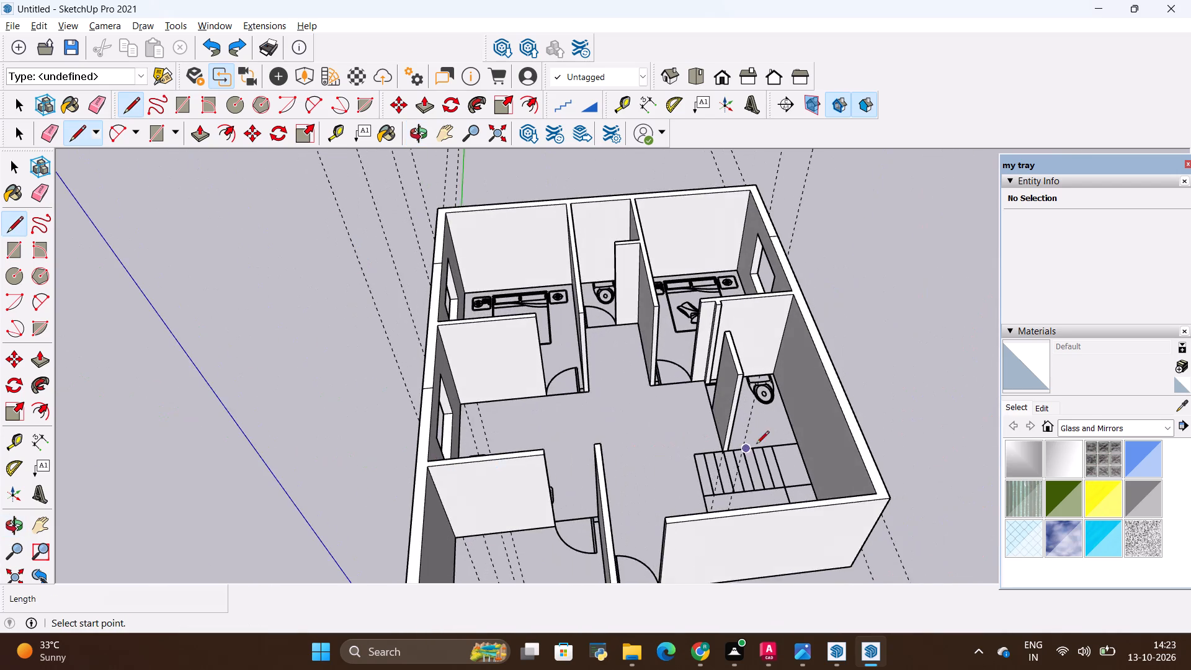
scroll(757, 445, "up", 11)
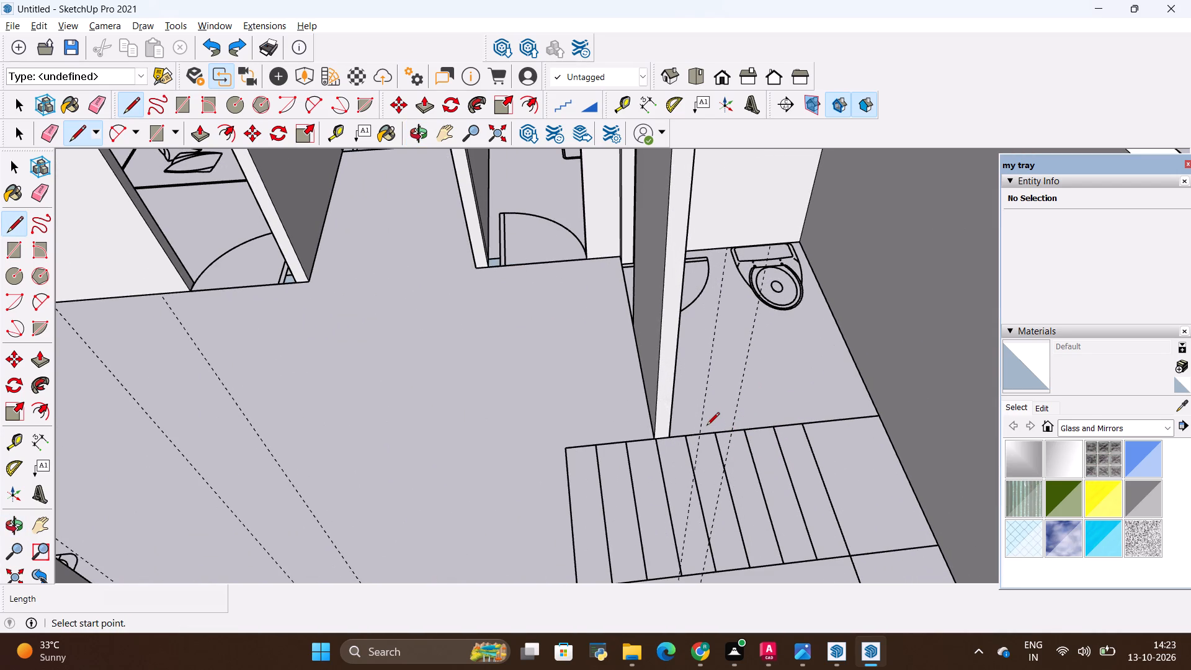
type("ll")
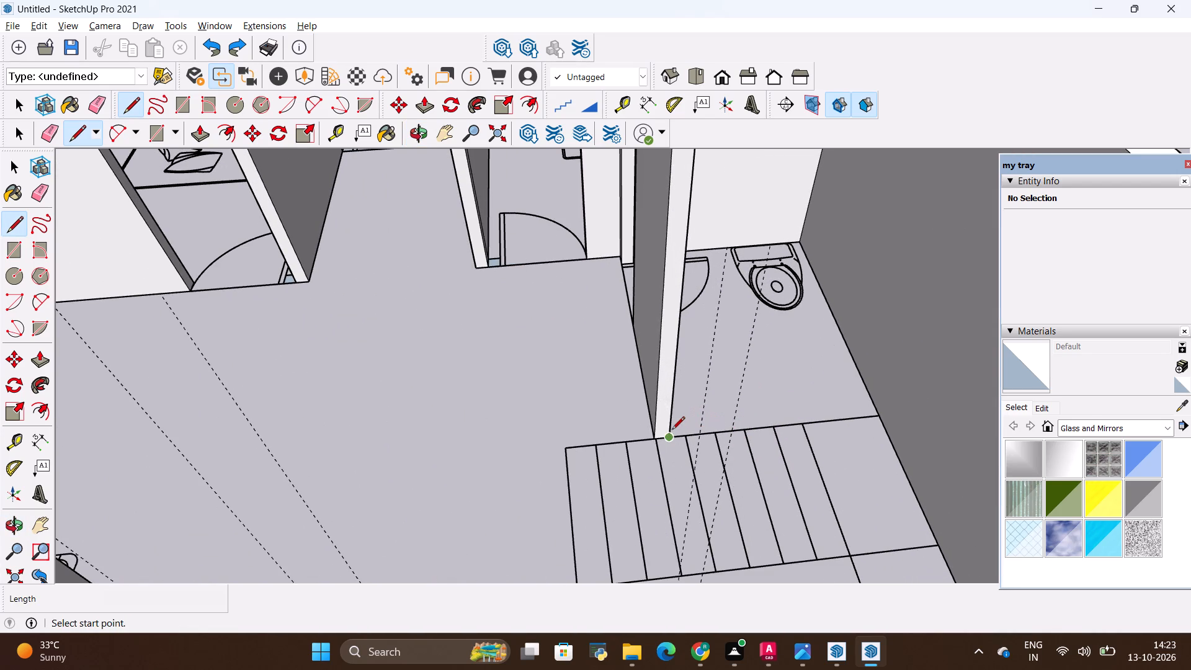
left_click(668, 436)
left_click(878, 418)
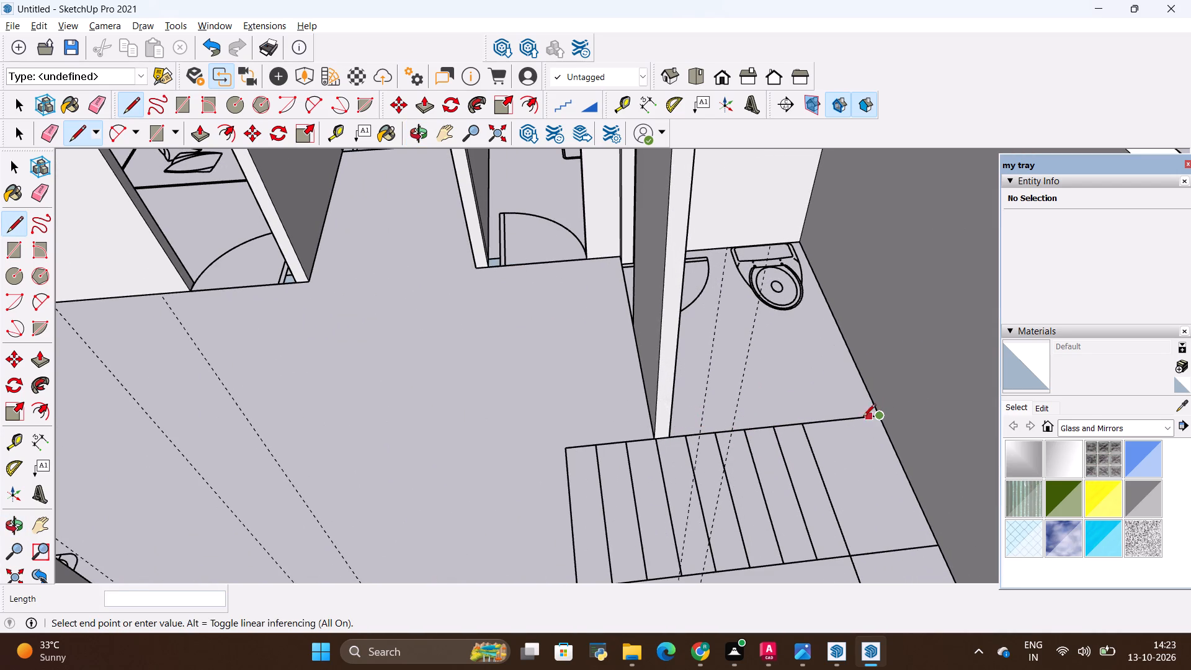
Copy the new stair-side line 6" towards the toilet.
key("space")
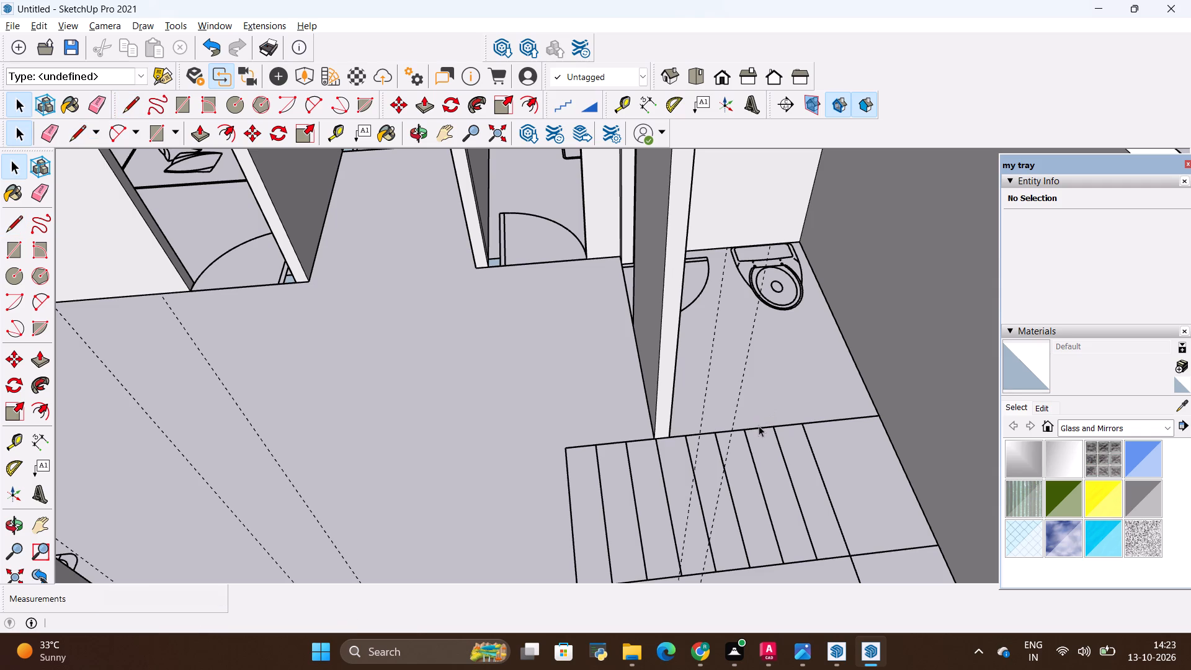
left_click(819, 419)
left_click(820, 419)
left_click(821, 421)
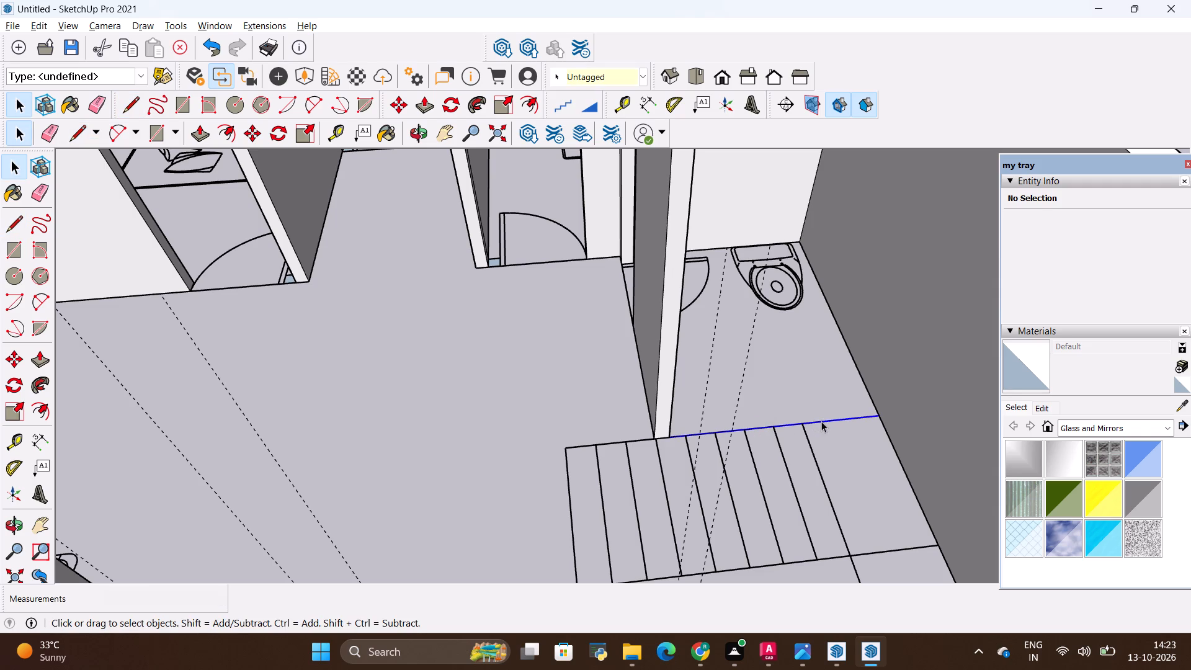
key("m")
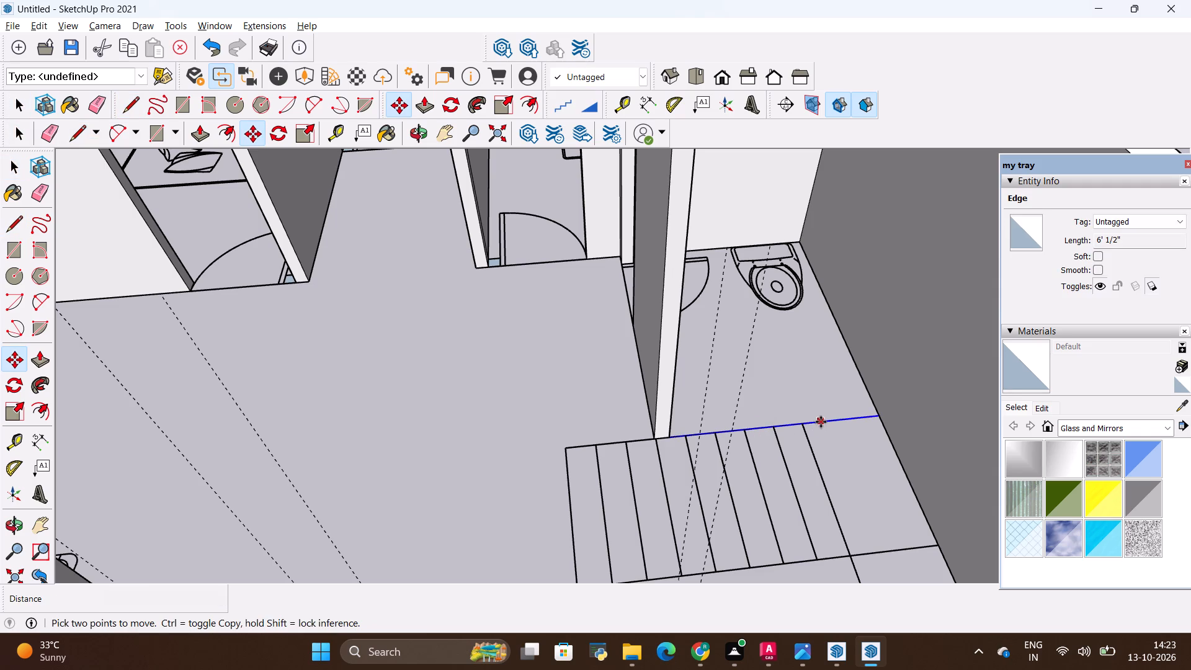
left_click(820, 418)
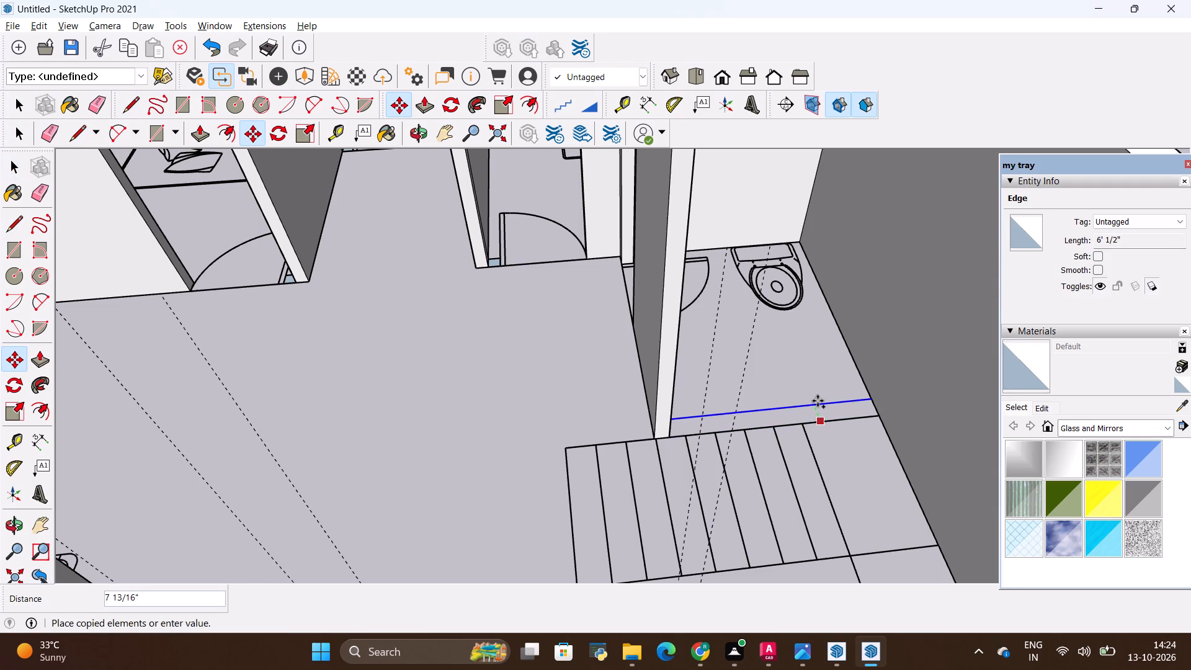
key("BackSpace")
key("6")
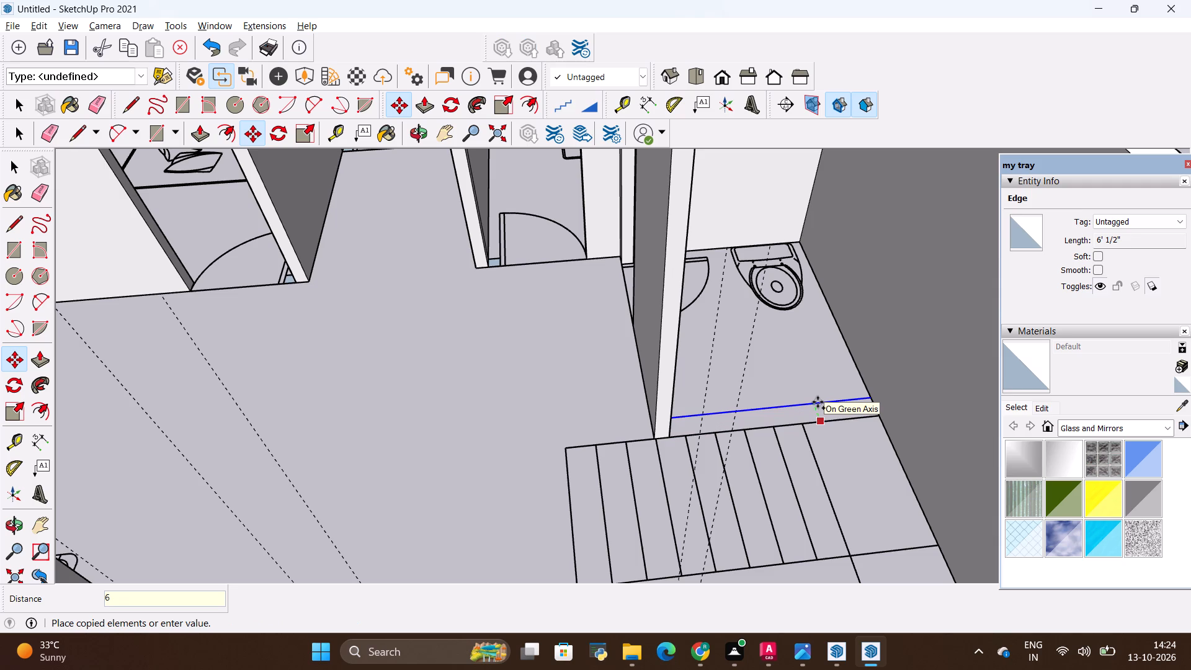
key("shift+quotedbl")
key("Return")
key("Escape")
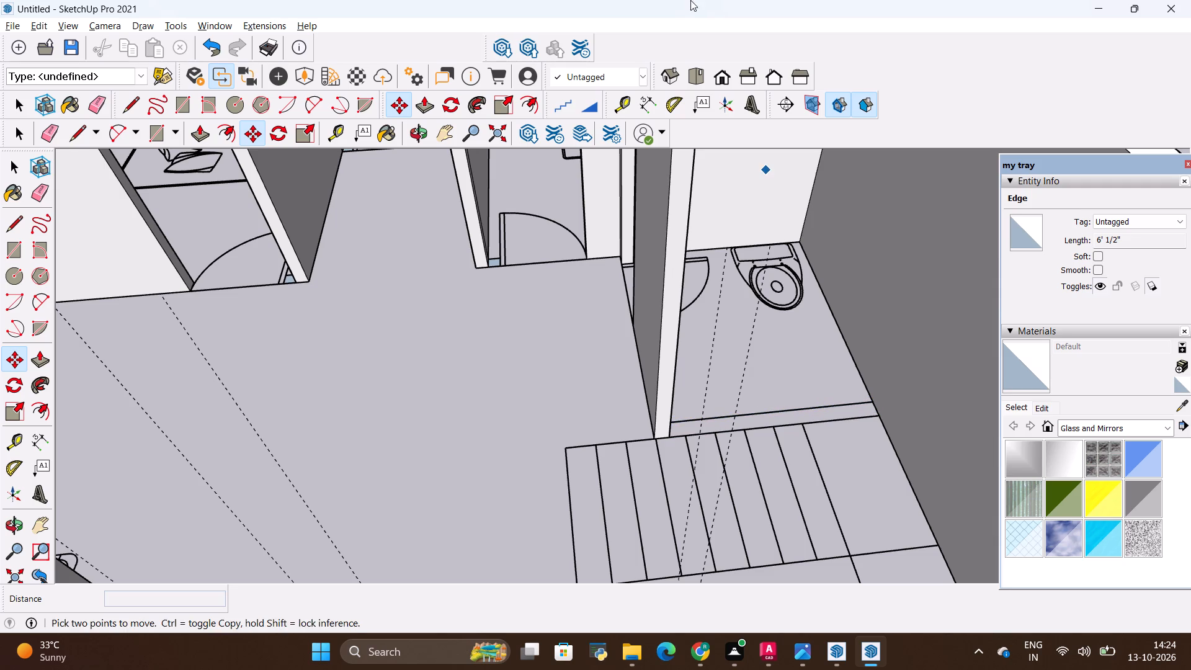
Draw a 6' 1/2" by 6" rectangle over the strip between the two lines beside the stairs.
middle_click_drag(826, 417, 626, 424)
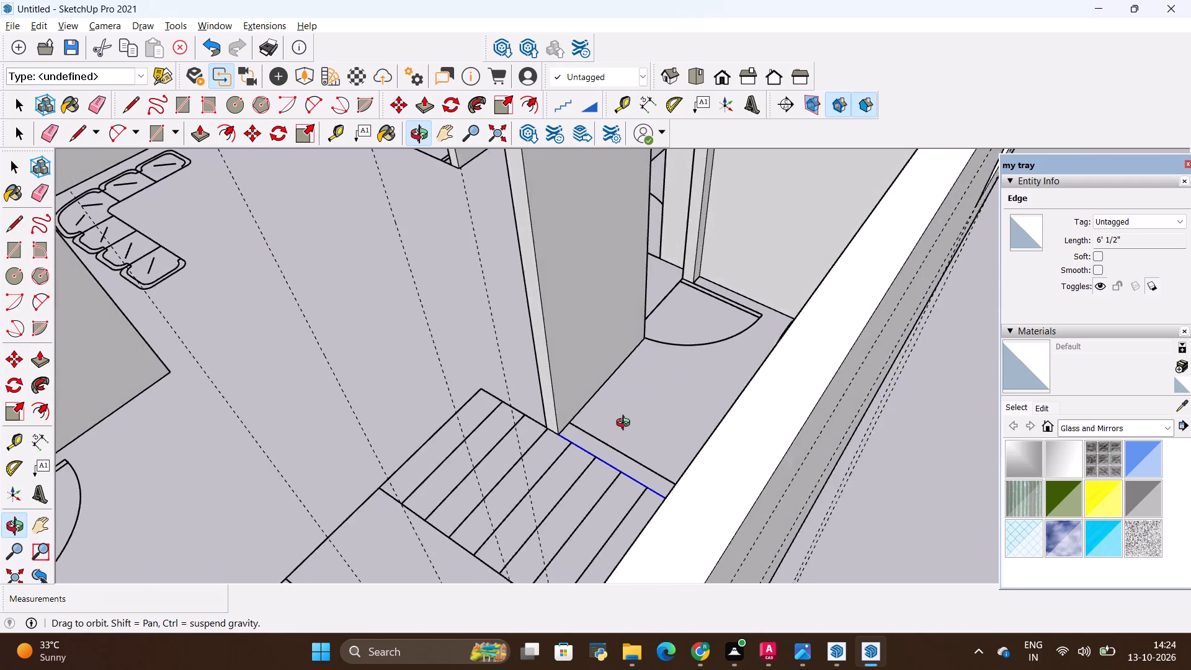
middle_click_drag(626, 424, 704, 476)
key("r")
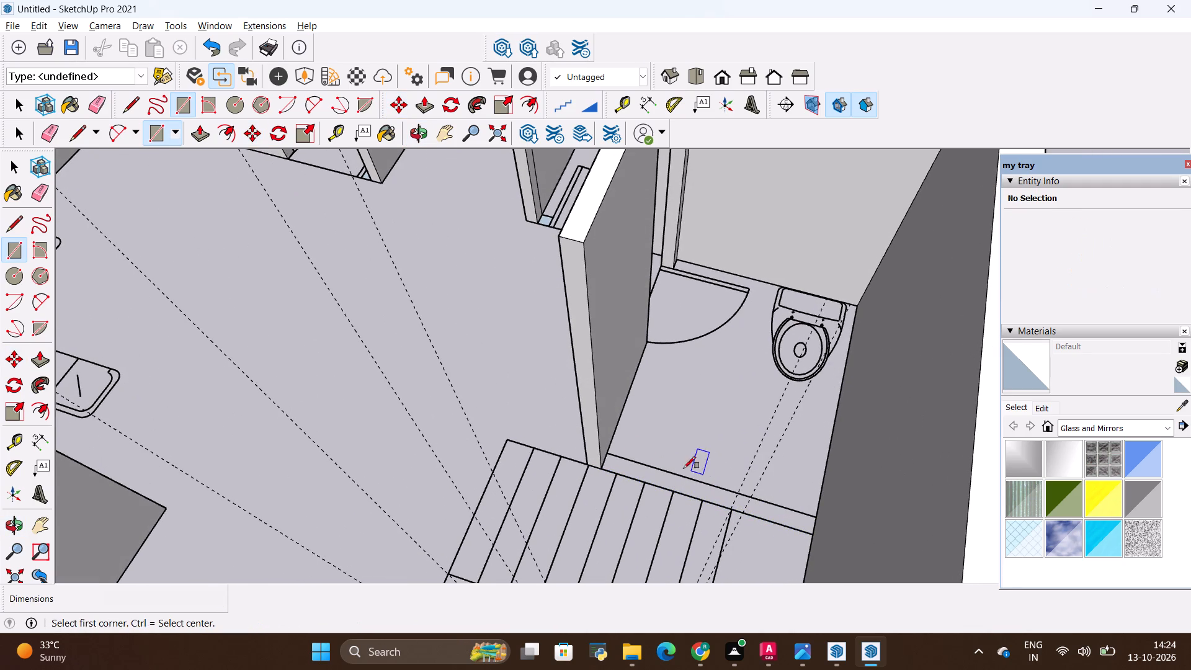
left_click(609, 456)
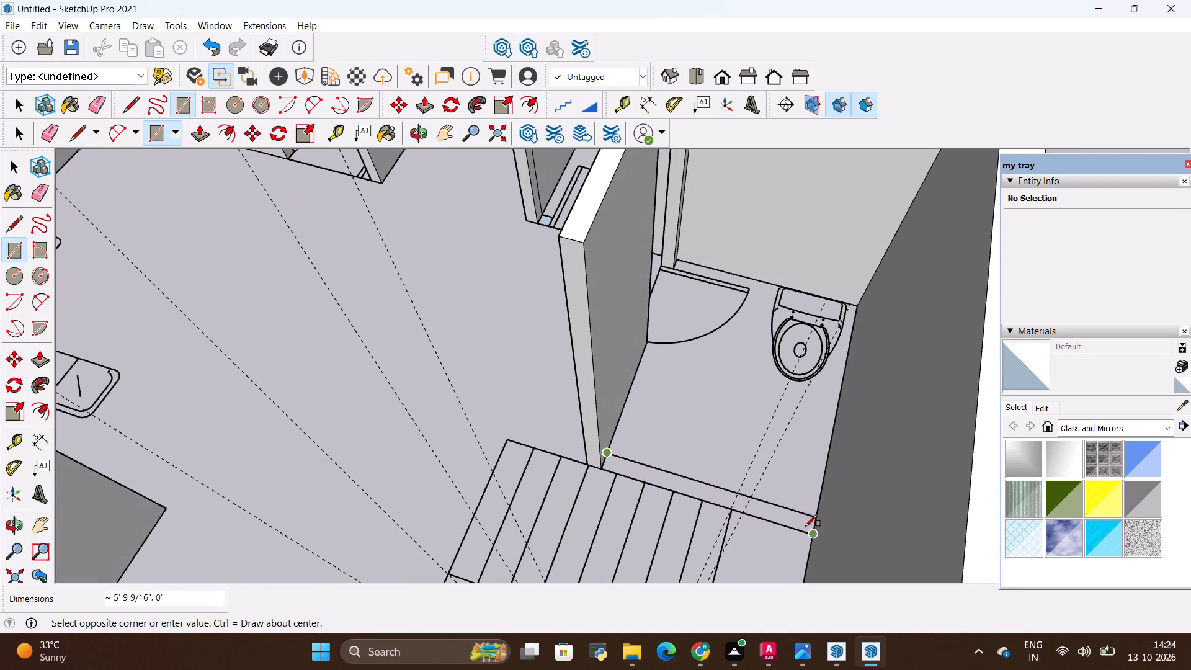
left_click(813, 533)
Pull the 6" strip up 10' to the top of the adjoining partition, forming the toilet wall beside the stairs.
key("p")
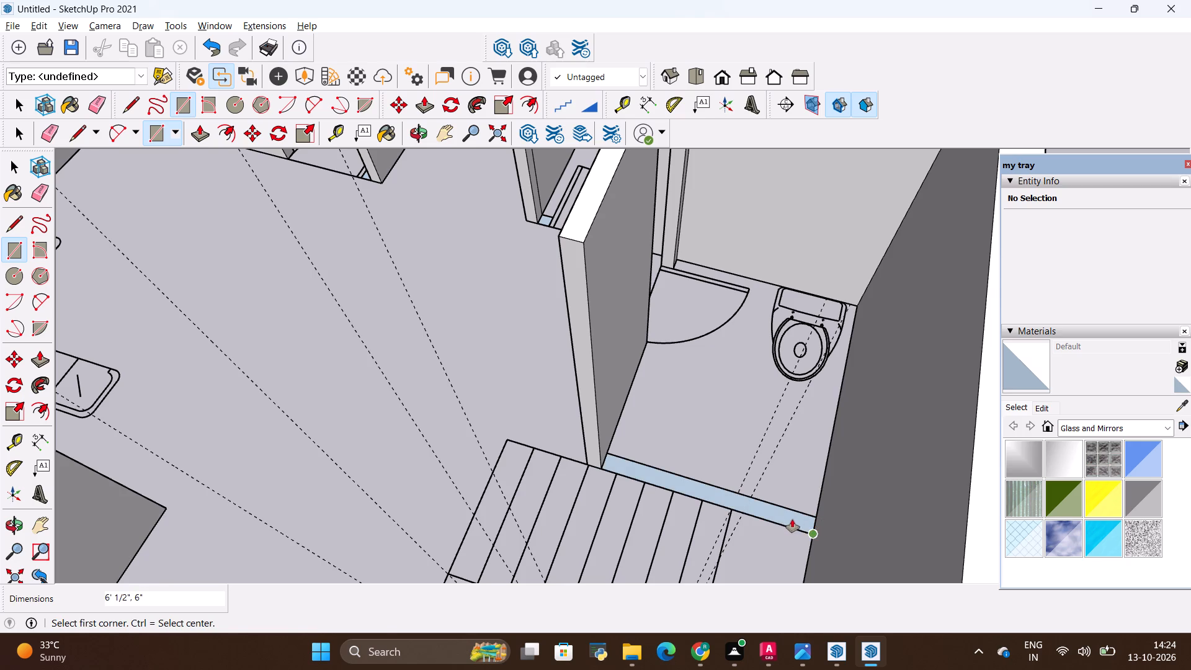
left_click(790, 517)
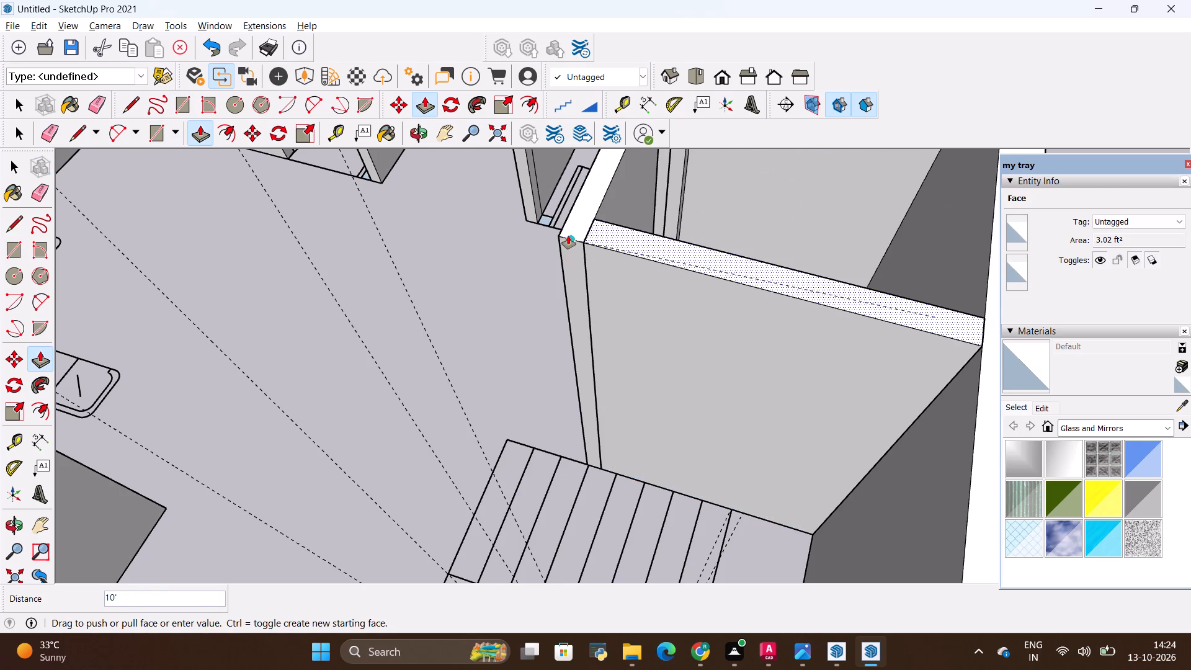
left_click(568, 236)
Erase the seam lines between the new toilet wall and the adjoining partition, on the top and on the stair-side face.
scroll(594, 225, "up", 4)
key("e")
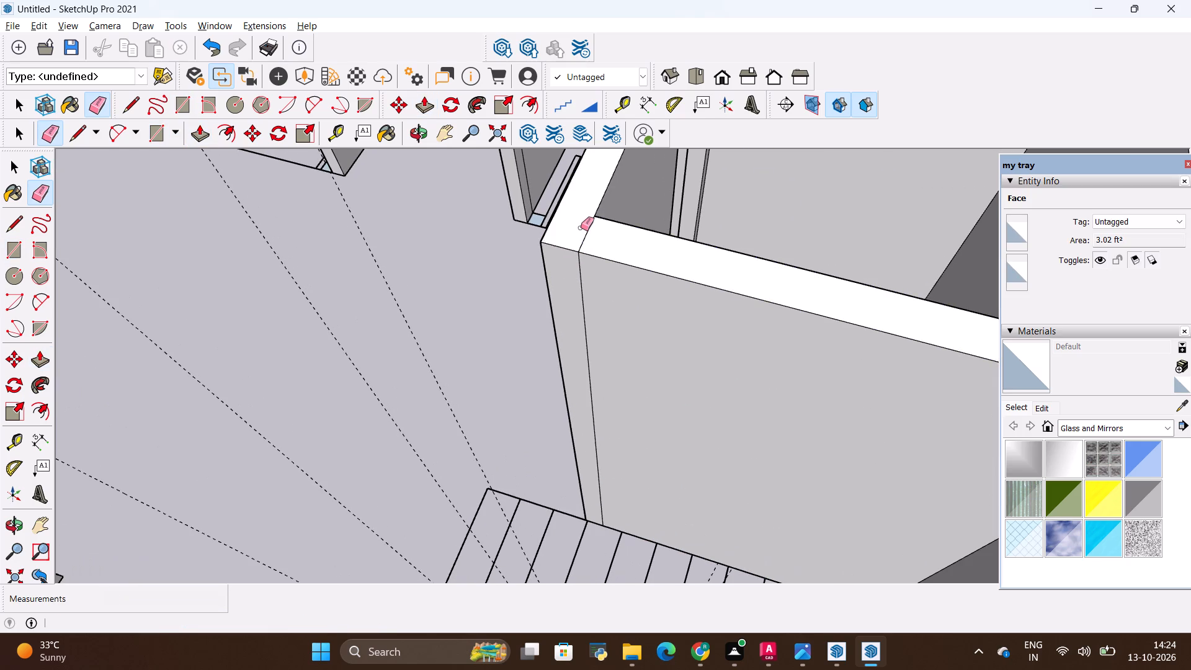
left_click_drag(581, 228, 592, 228)
scroll(509, 228, "down", 4)
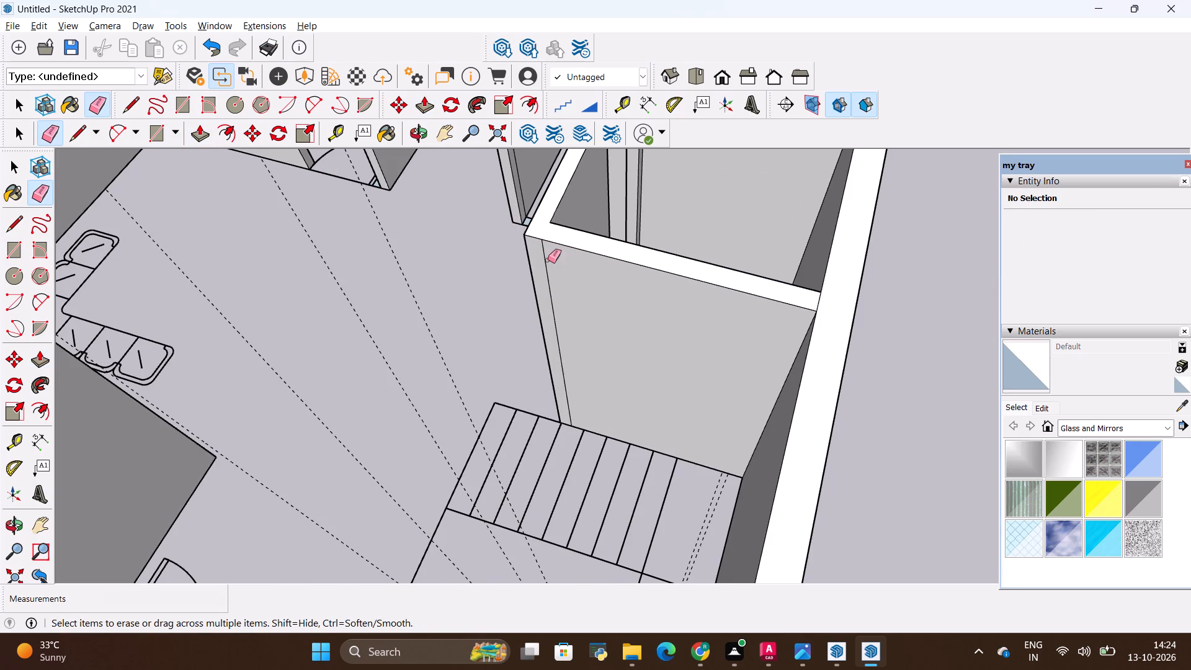
left_click_drag(548, 260, 542, 272)
Erase the seam line on top where the new toilet wall meets the outer wall.
scroll(578, 310, "down", 6)
middle_click_drag(518, 310, 777, 306)
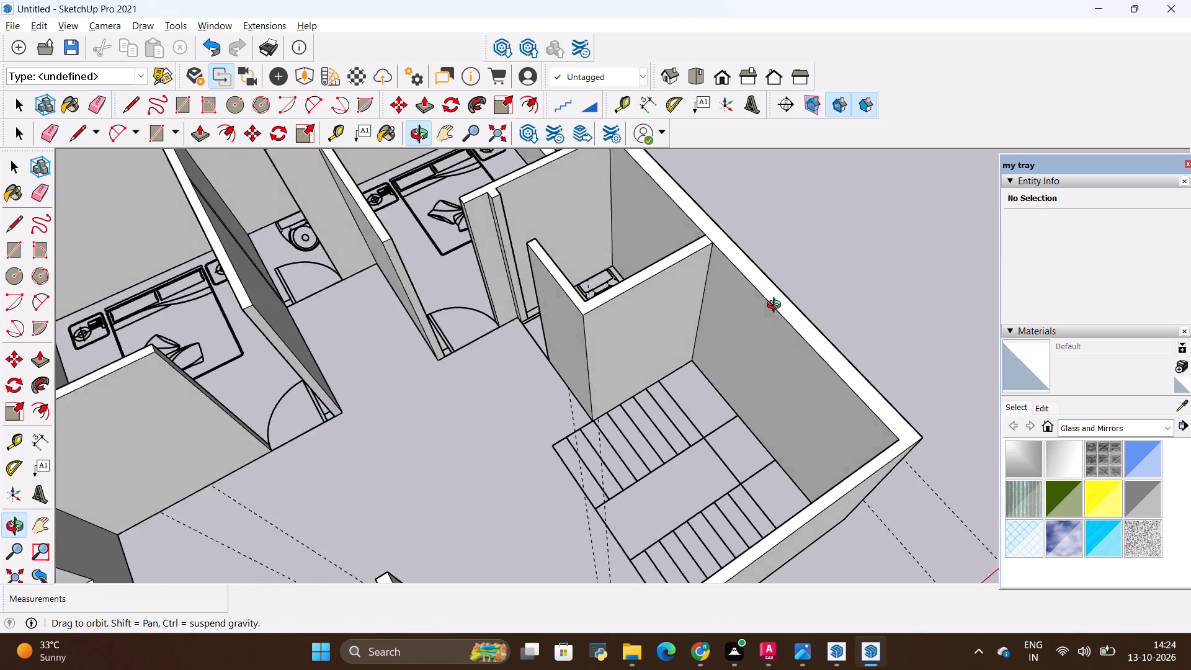
middle_click_drag(777, 306, 626, 342)
scroll(654, 325, "down", 6)
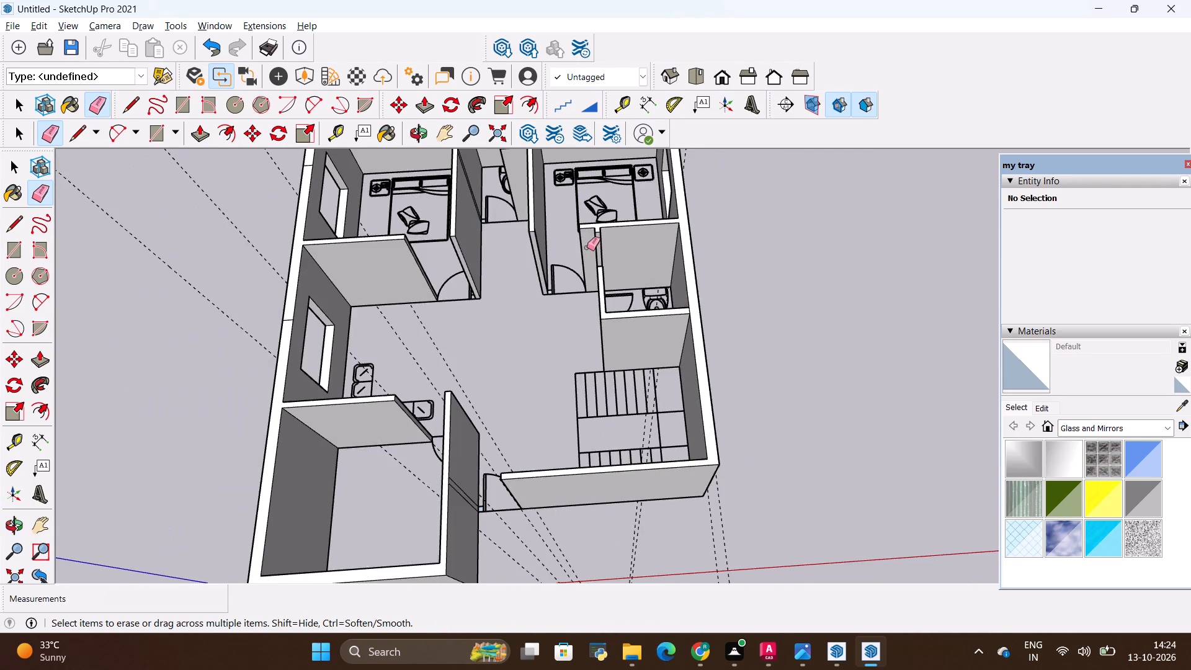
scroll(587, 247, "up", 4)
scroll(738, 350, "up", 10)
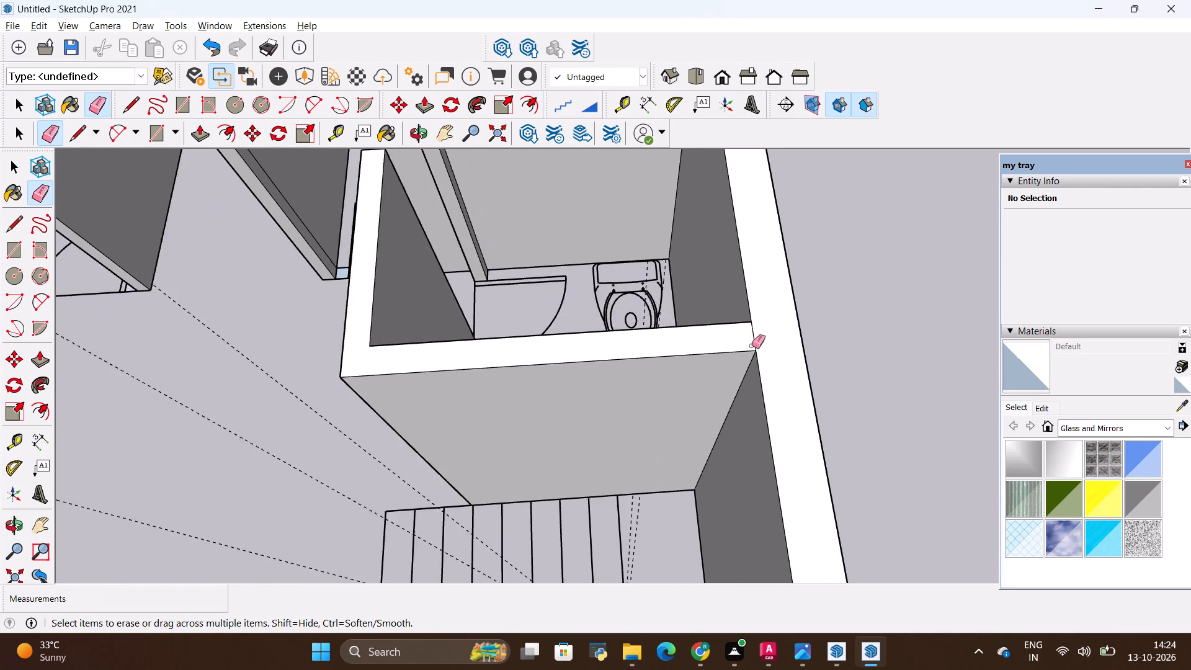
scroll(752, 346, "up", 3)
left_click_drag(764, 324, 754, 336)
Inspect the house's rooms, partitions and outer walls from all sides.
scroll(754, 333, "down", 13)
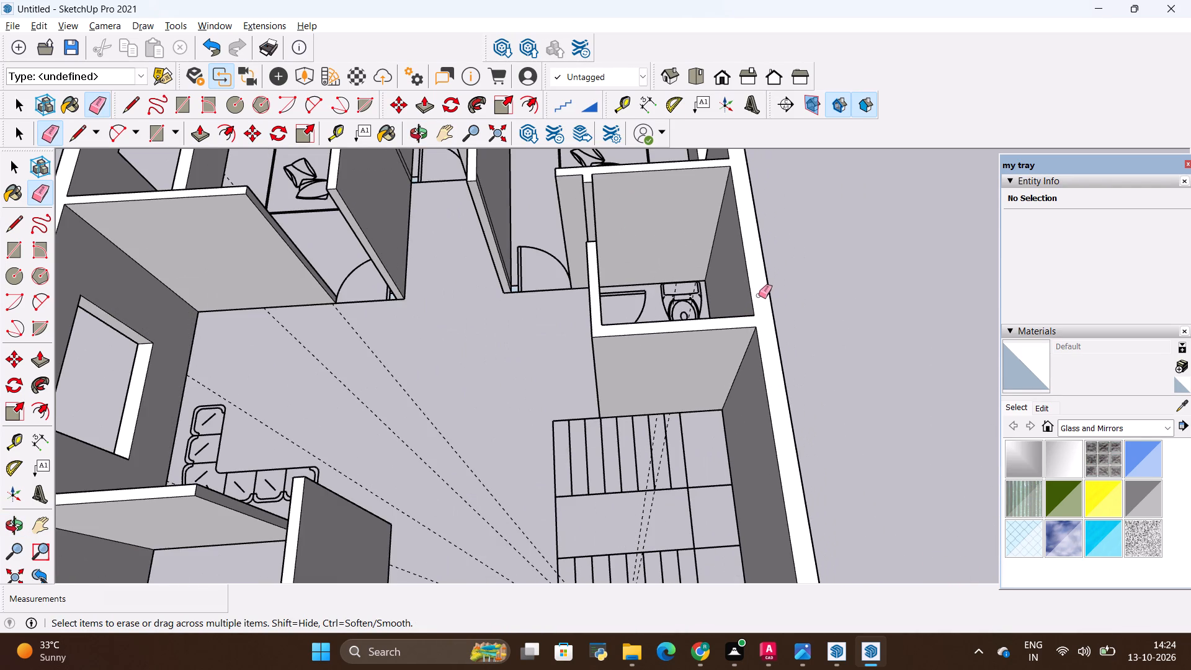
scroll(759, 295, "down", 5)
middle_click_drag(555, 427, 831, 270)
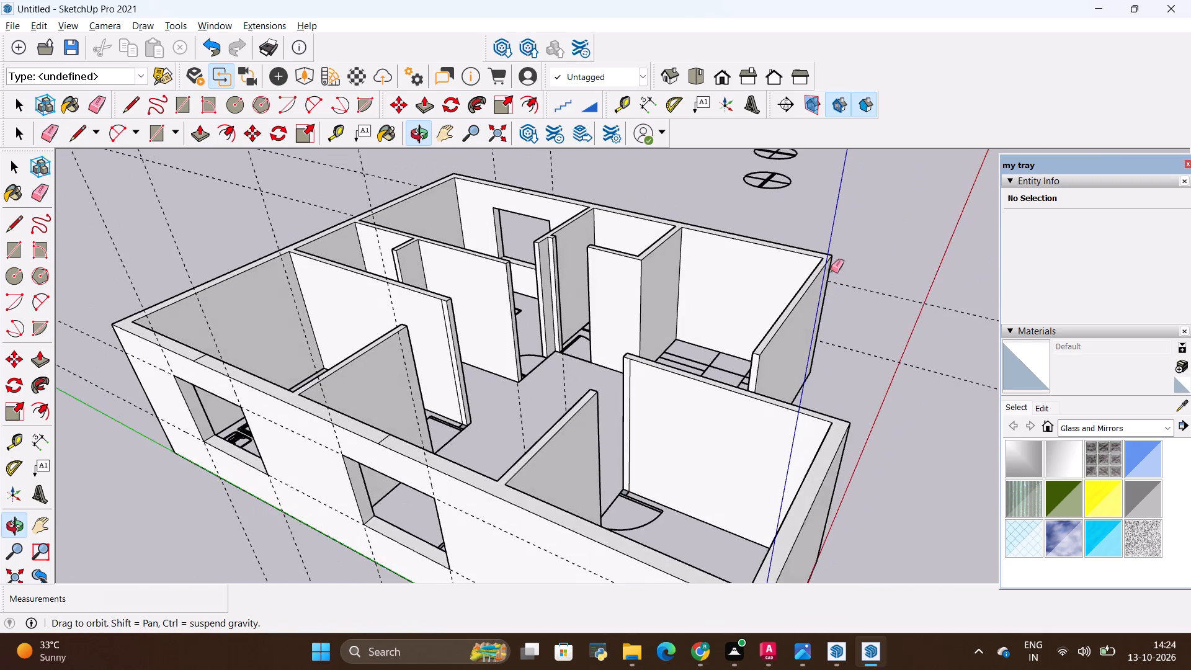
scroll(630, 287, "down", 5)
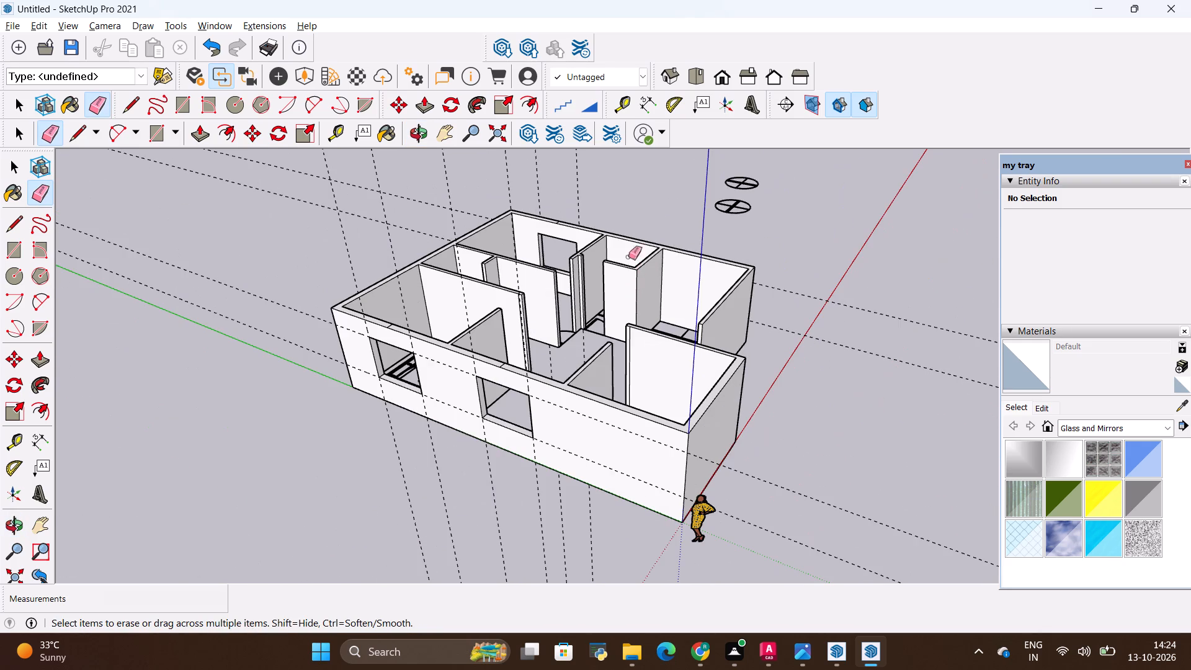
middle_click_drag(753, 243, 697, 290)
middle_click_drag(257, 341, 705, 387)
middle_click_drag(561, 395, 804, 334)
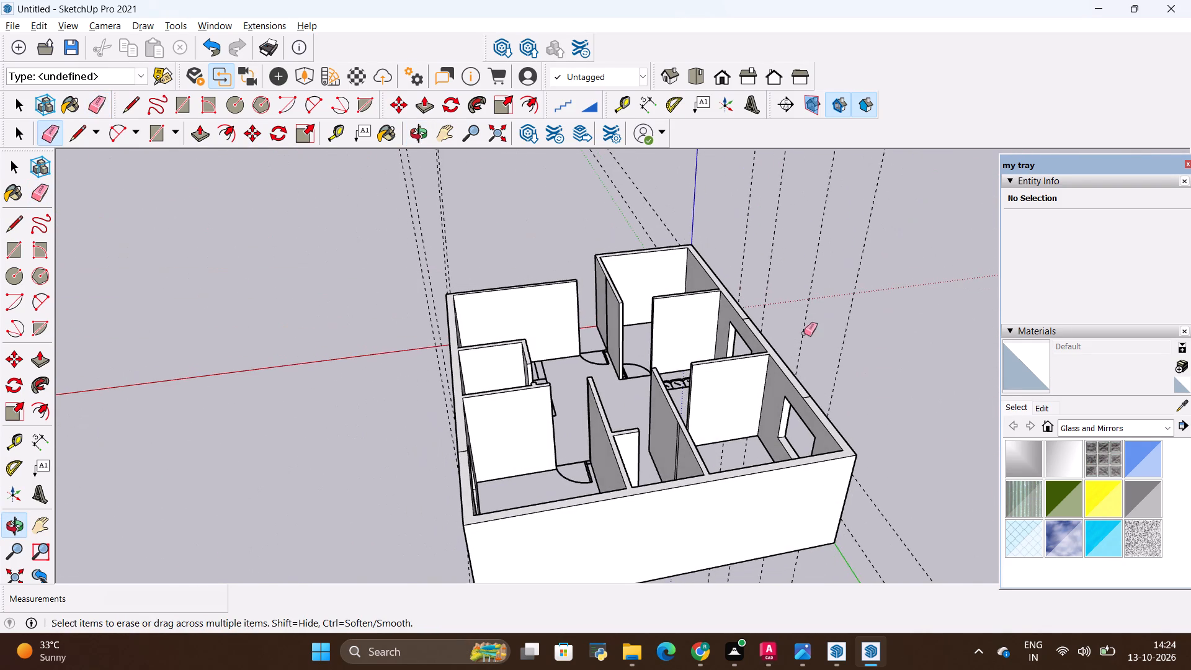
middle_click_drag(627, 326, 231, 358)
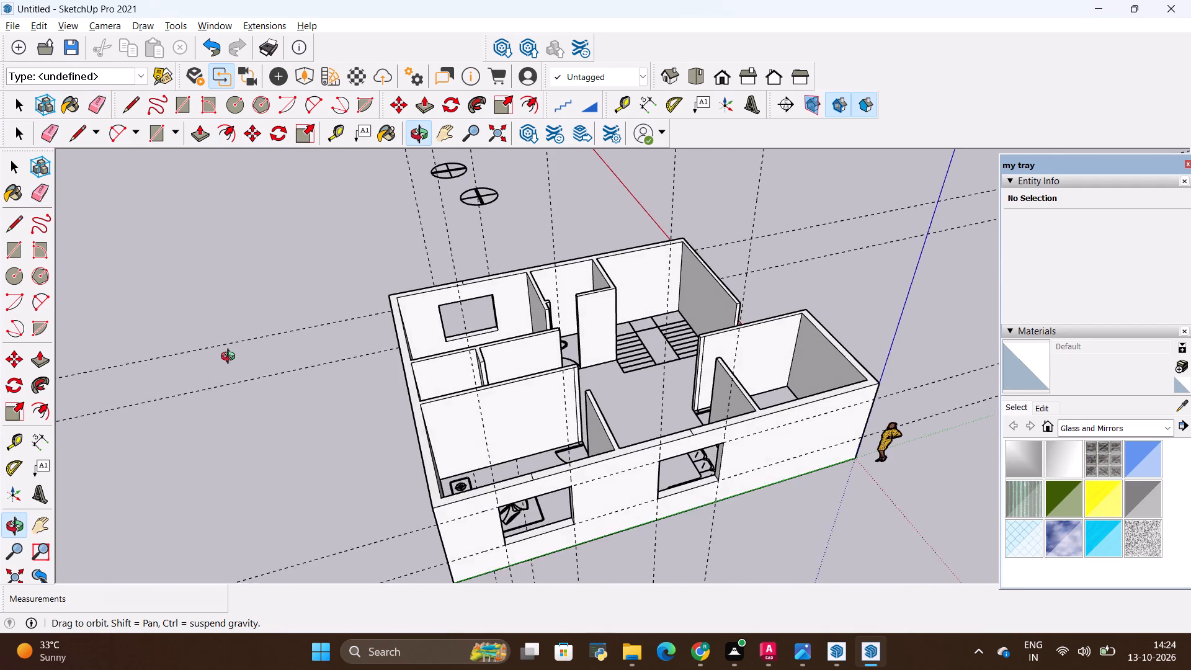
middle_click_drag(231, 358, 317, 347)
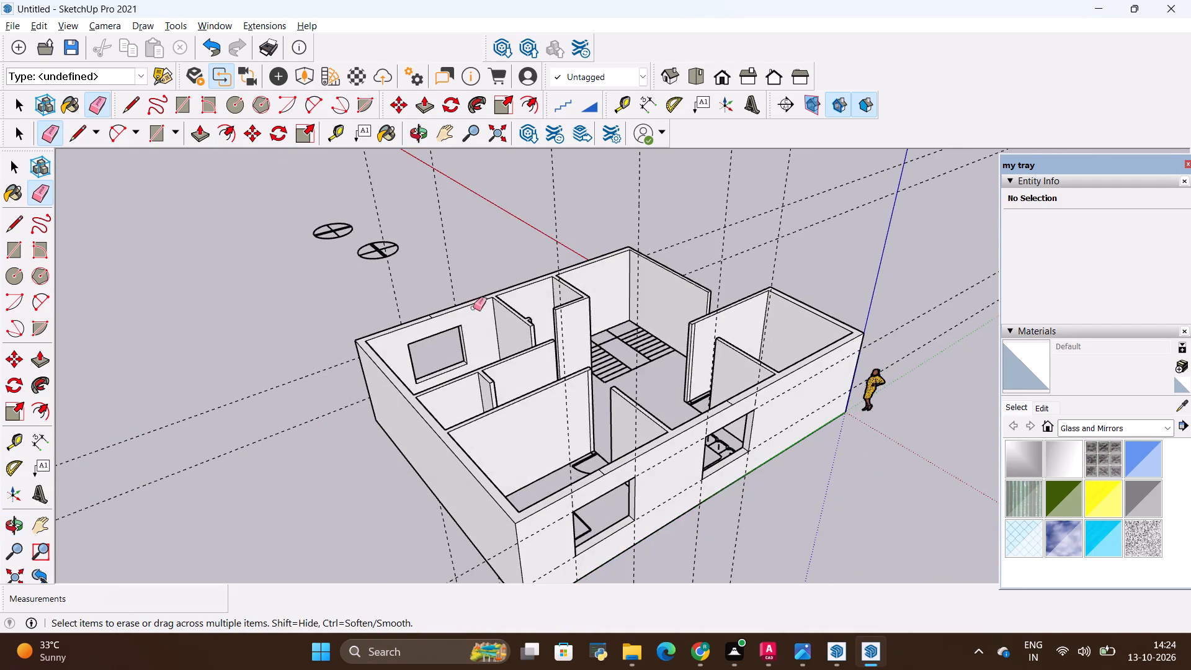
scroll(507, 297, "up", 4)
middle_click_drag(532, 341, 416, 359)
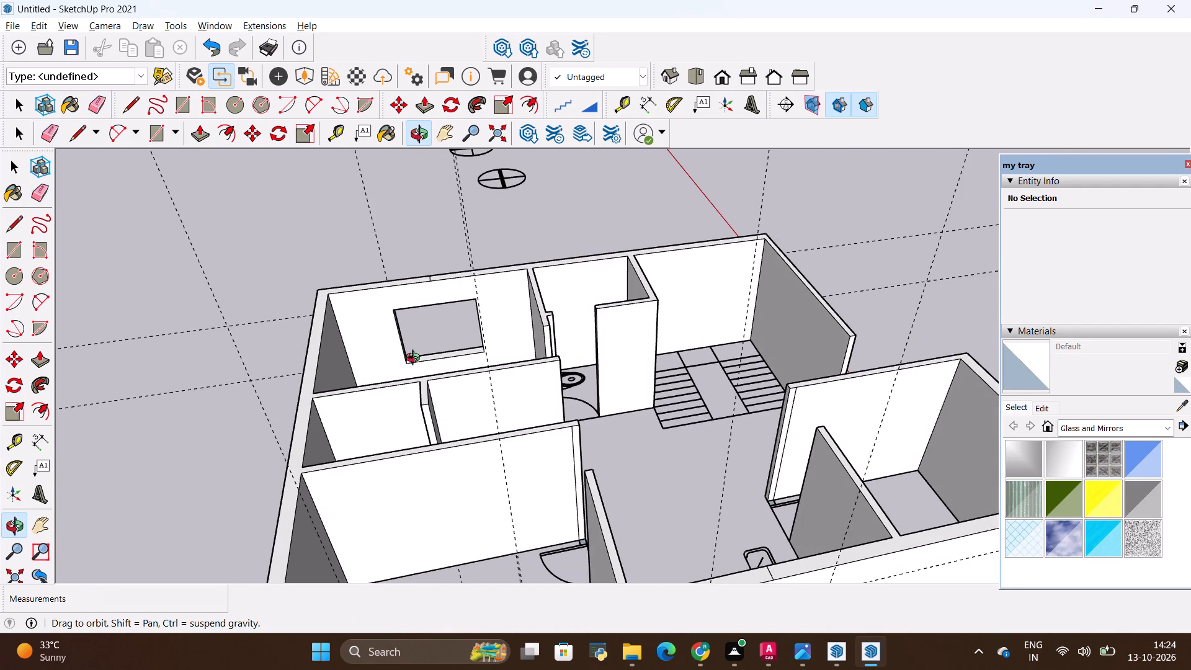
middle_click_drag(416, 359, 683, 401)
middle_click_drag(244, 419, 744, 339)
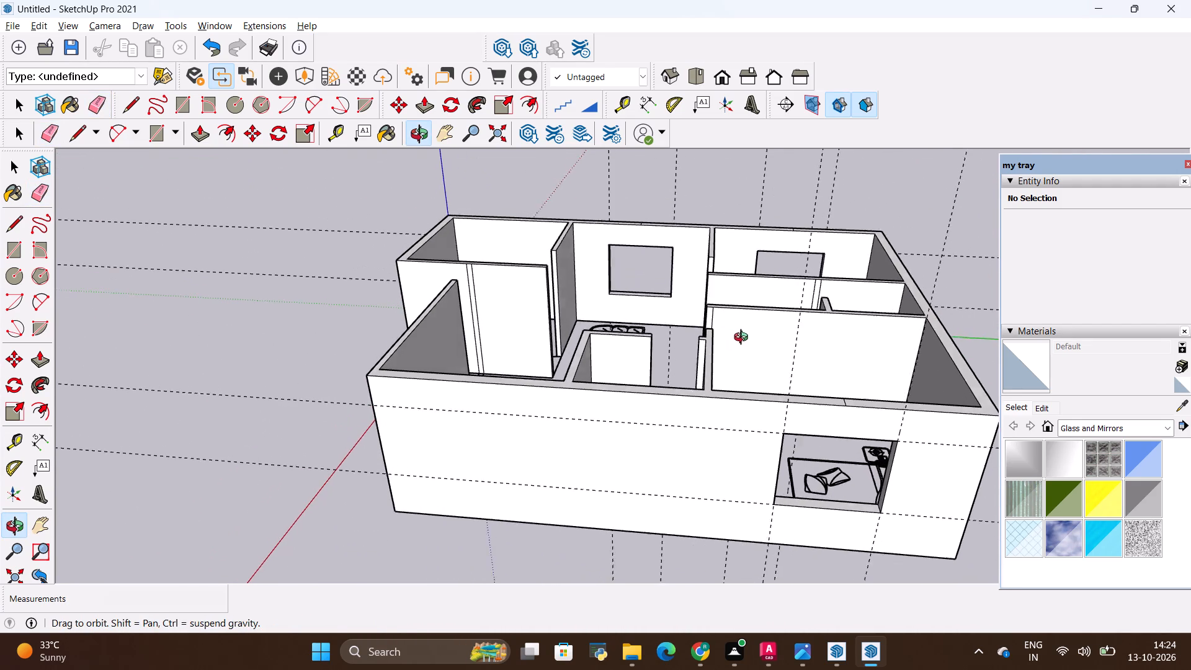
middle_click_drag(744, 339, 747, 339)
Draw a line across the top of the toilet's outer wall from the midpoint of its inner edge to its outer edge.
key("l")
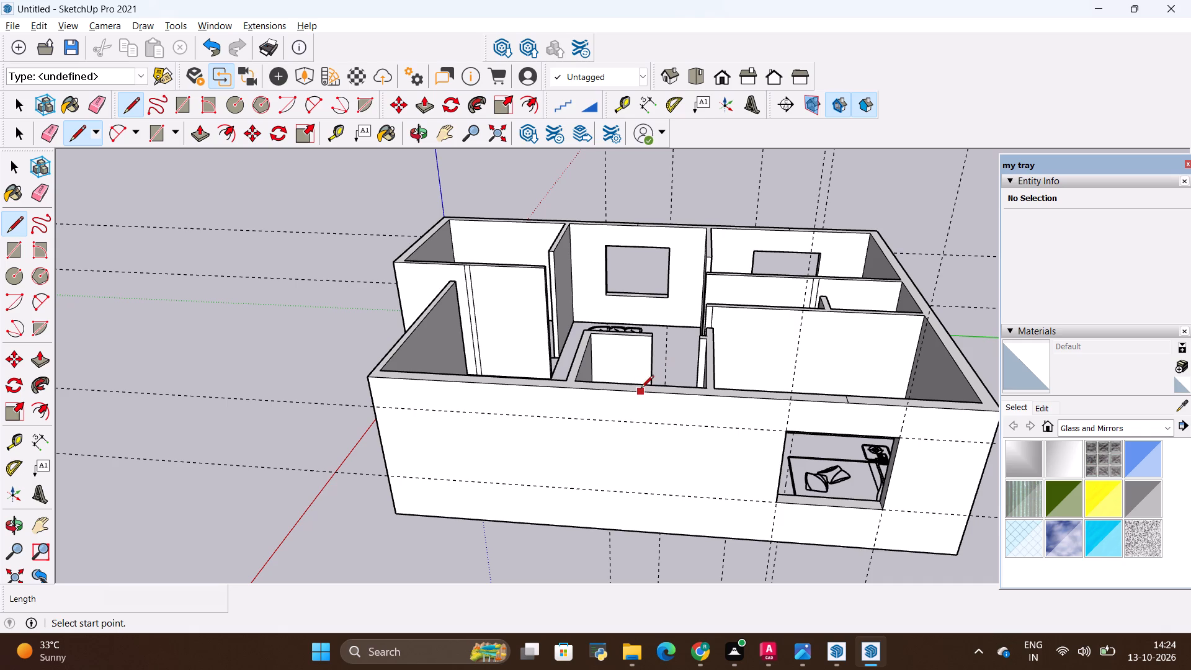
scroll(646, 388, "up", 6)
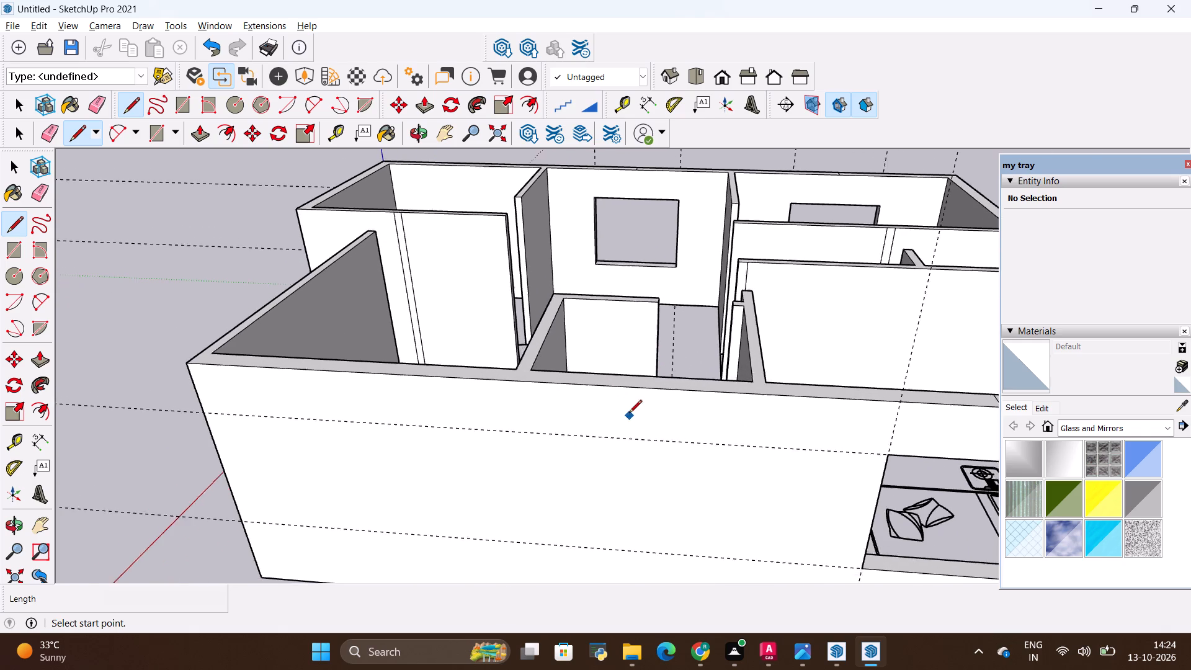
left_click(643, 373)
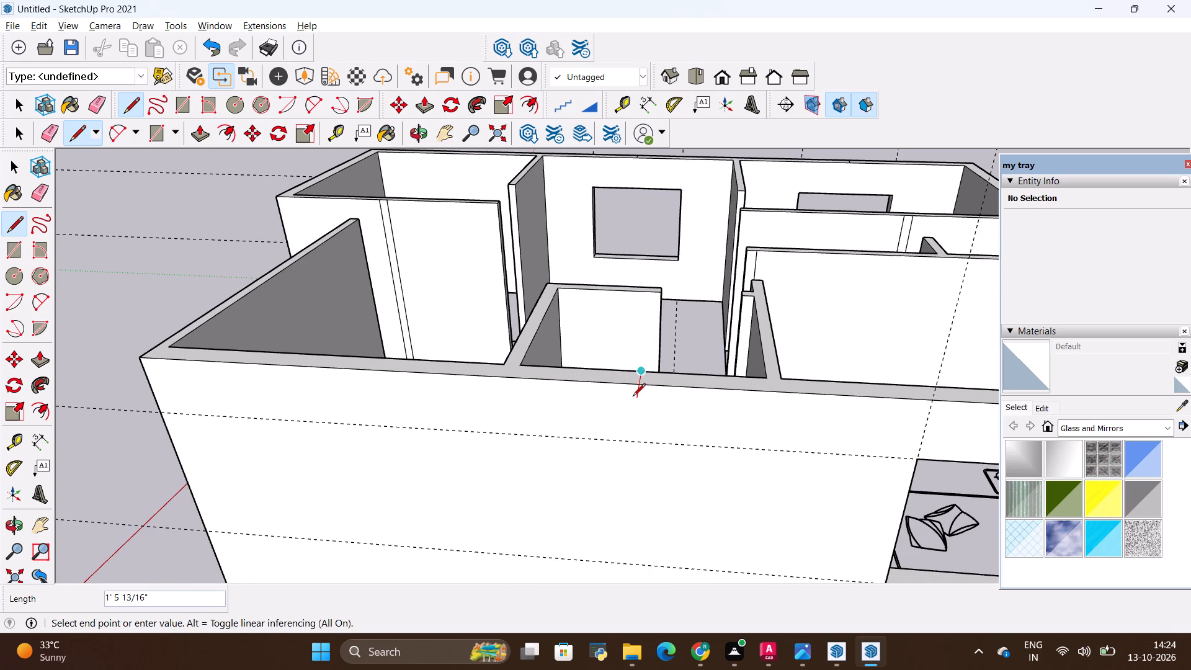
left_click(636, 389)
Draw a vertical line about 10' high on the toilet's outer wall face, from the base to the end of the top line.
scroll(643, 467, "down", 6)
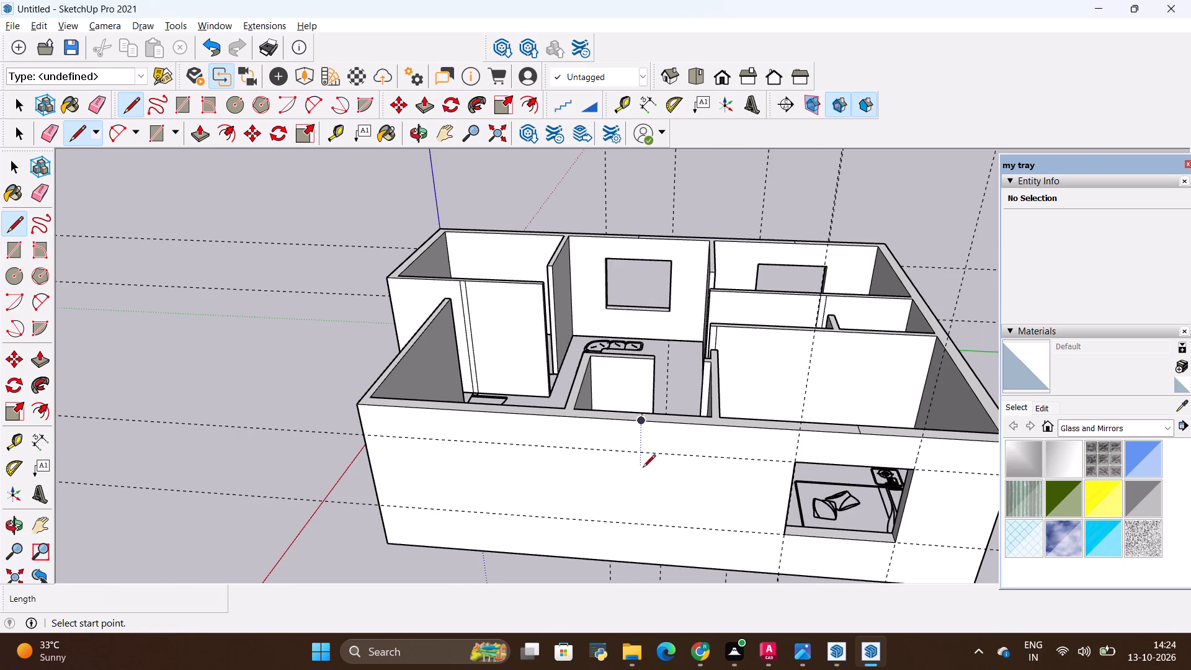
left_click(638, 564)
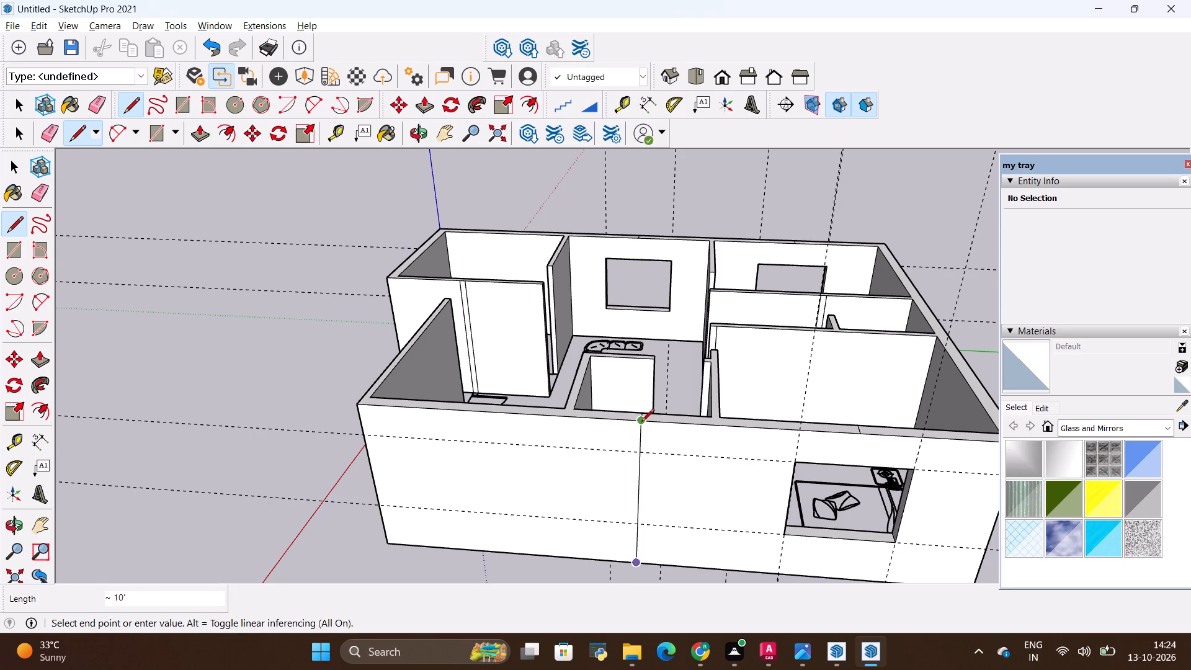
left_click(641, 422)
scroll(640, 420, "up", 3)
scroll(644, 369, "up", 1)
scroll(643, 368, "down", 2)
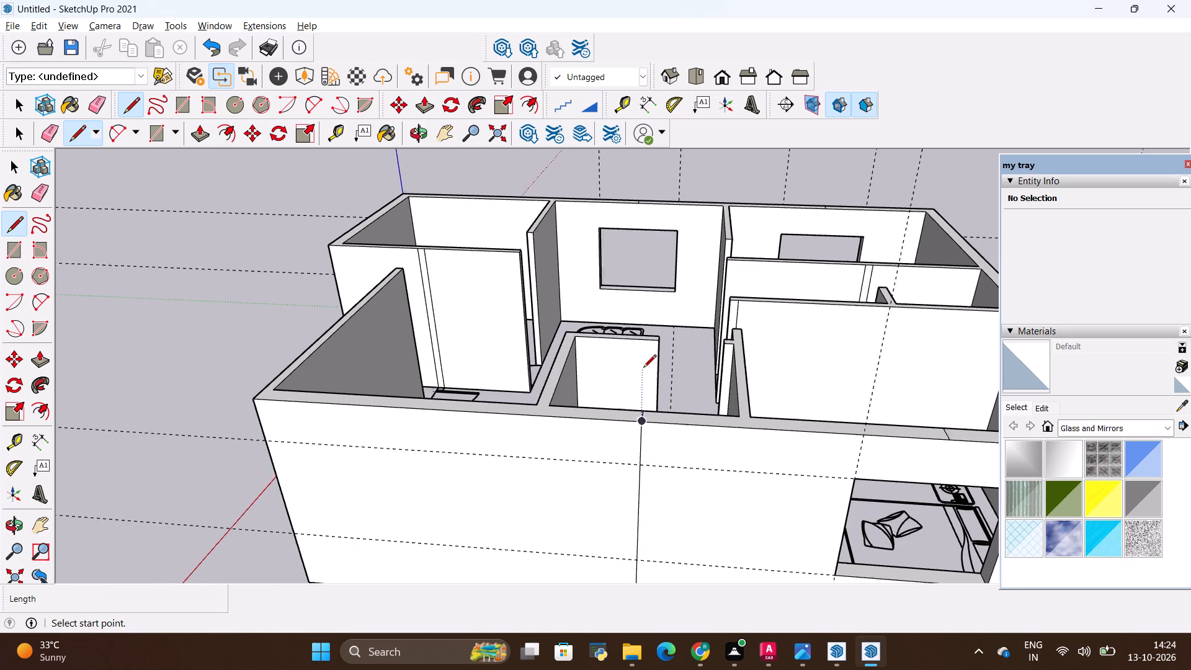
scroll(643, 368, "down", 2)
key("Escape")
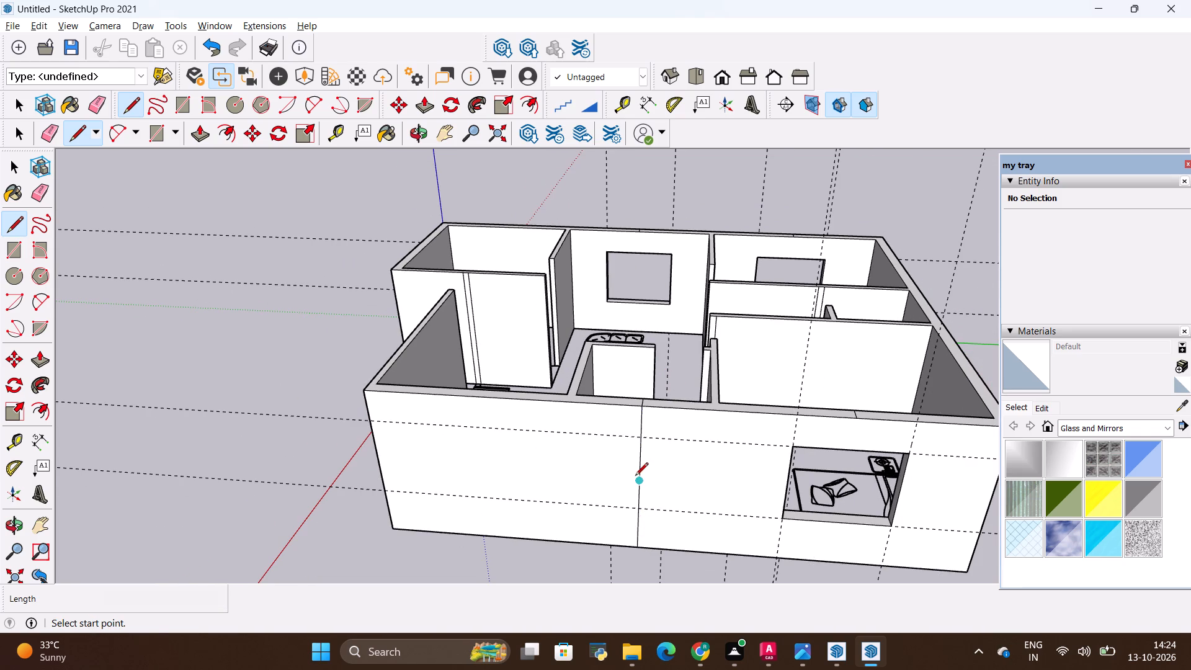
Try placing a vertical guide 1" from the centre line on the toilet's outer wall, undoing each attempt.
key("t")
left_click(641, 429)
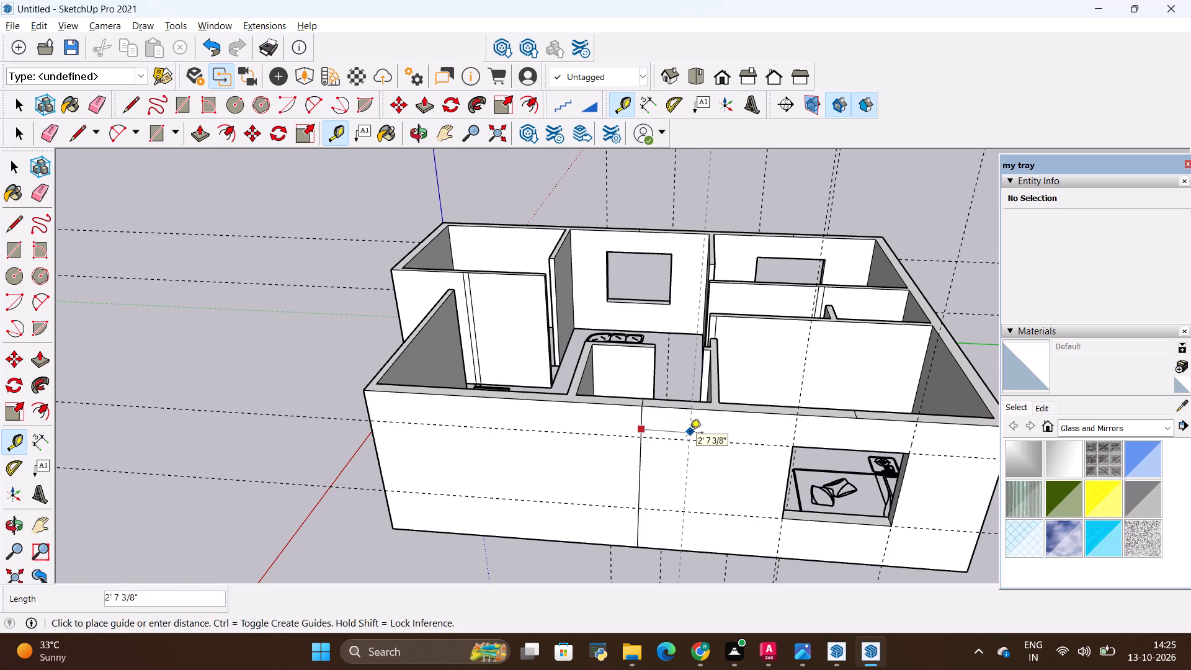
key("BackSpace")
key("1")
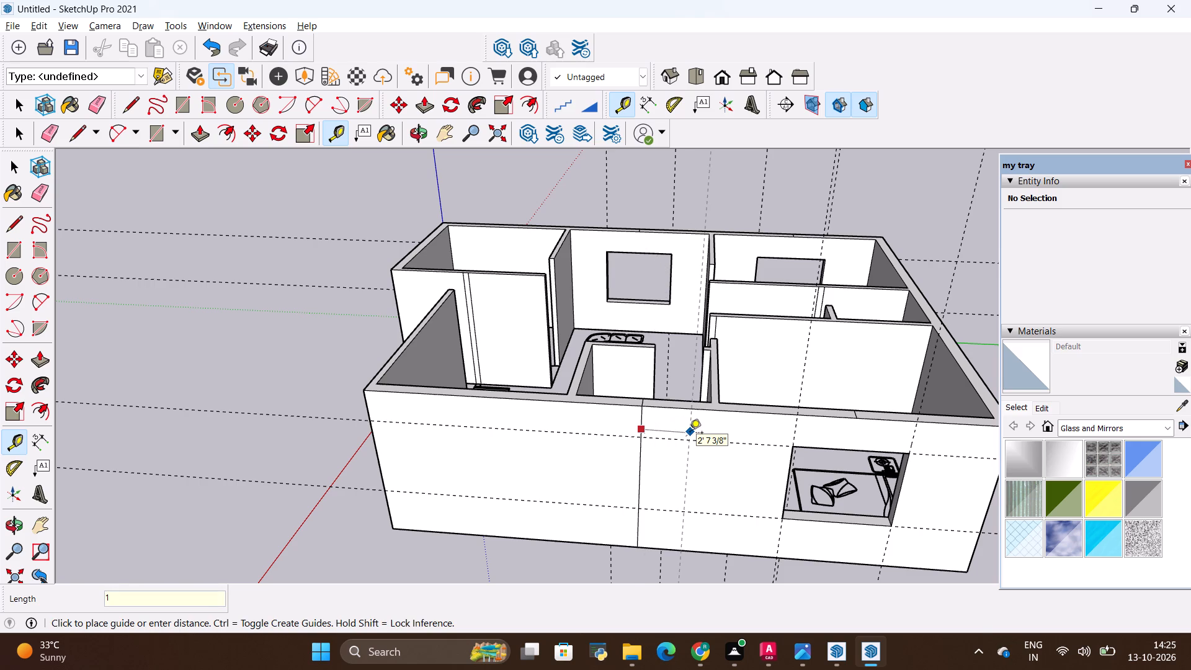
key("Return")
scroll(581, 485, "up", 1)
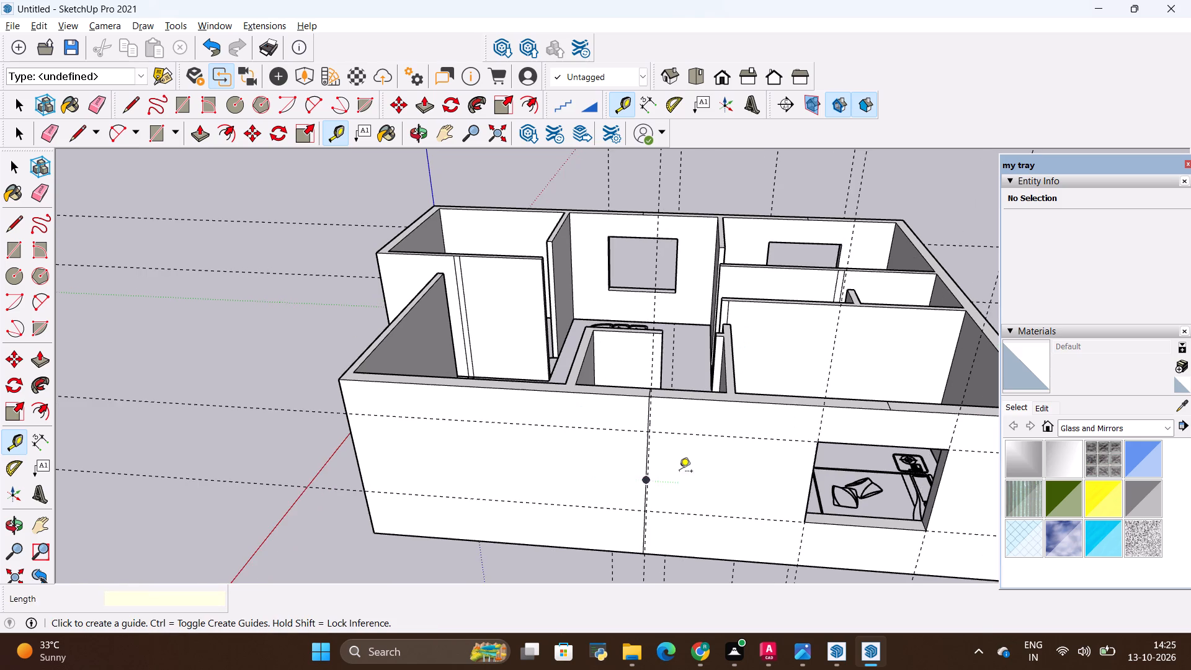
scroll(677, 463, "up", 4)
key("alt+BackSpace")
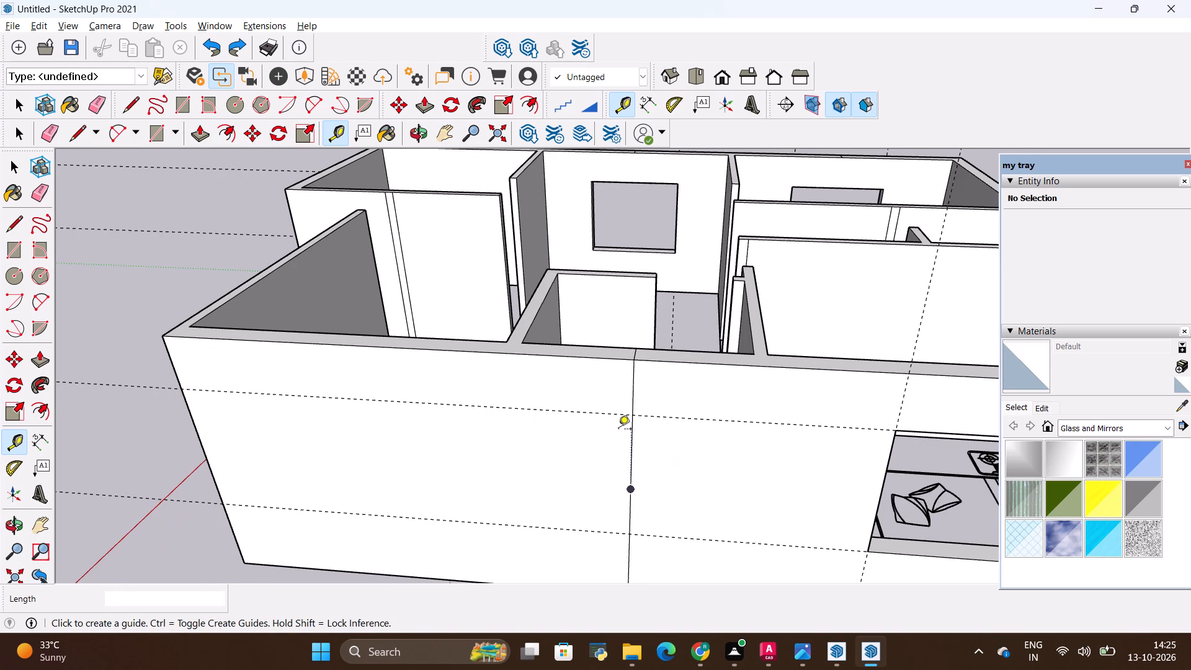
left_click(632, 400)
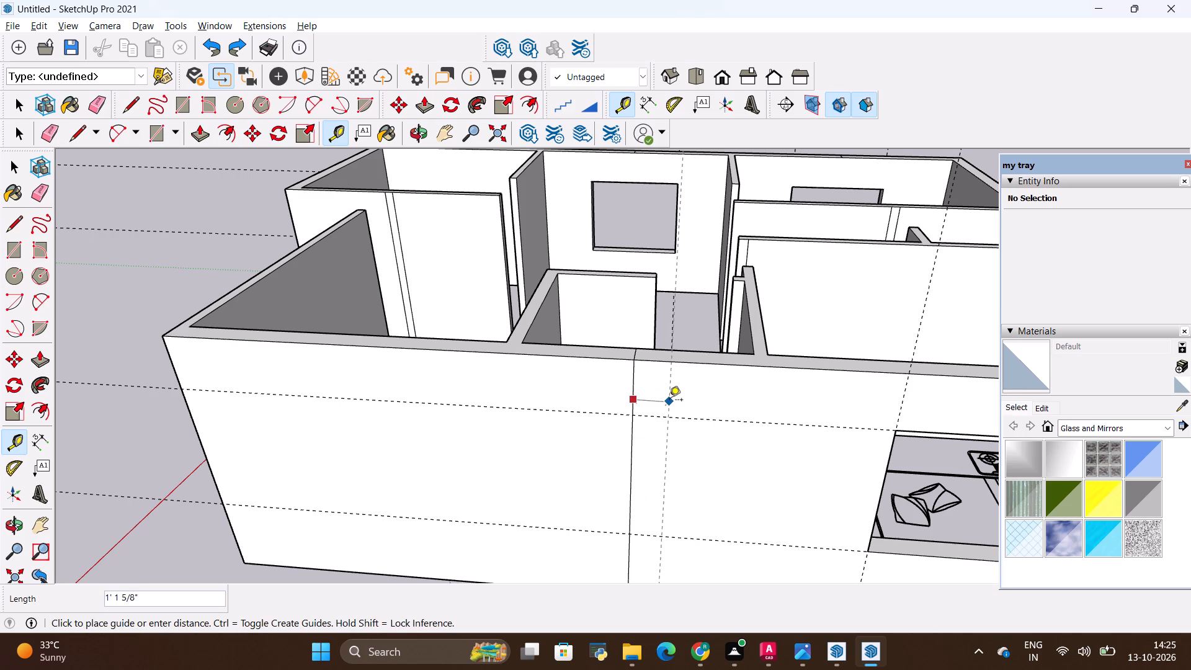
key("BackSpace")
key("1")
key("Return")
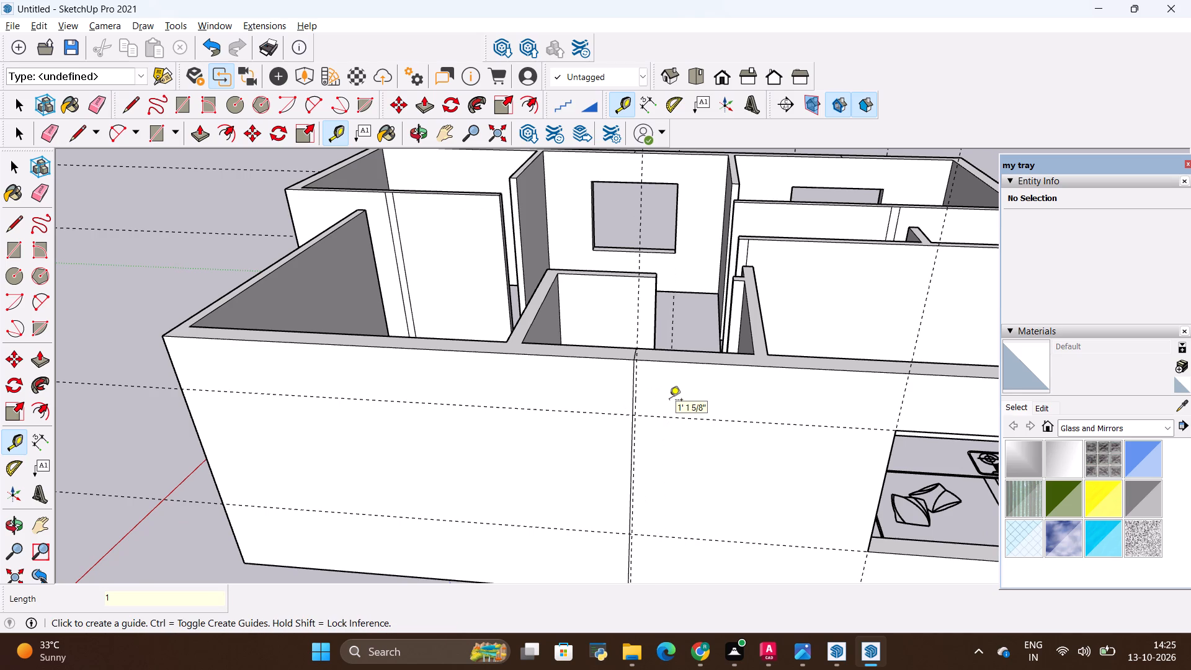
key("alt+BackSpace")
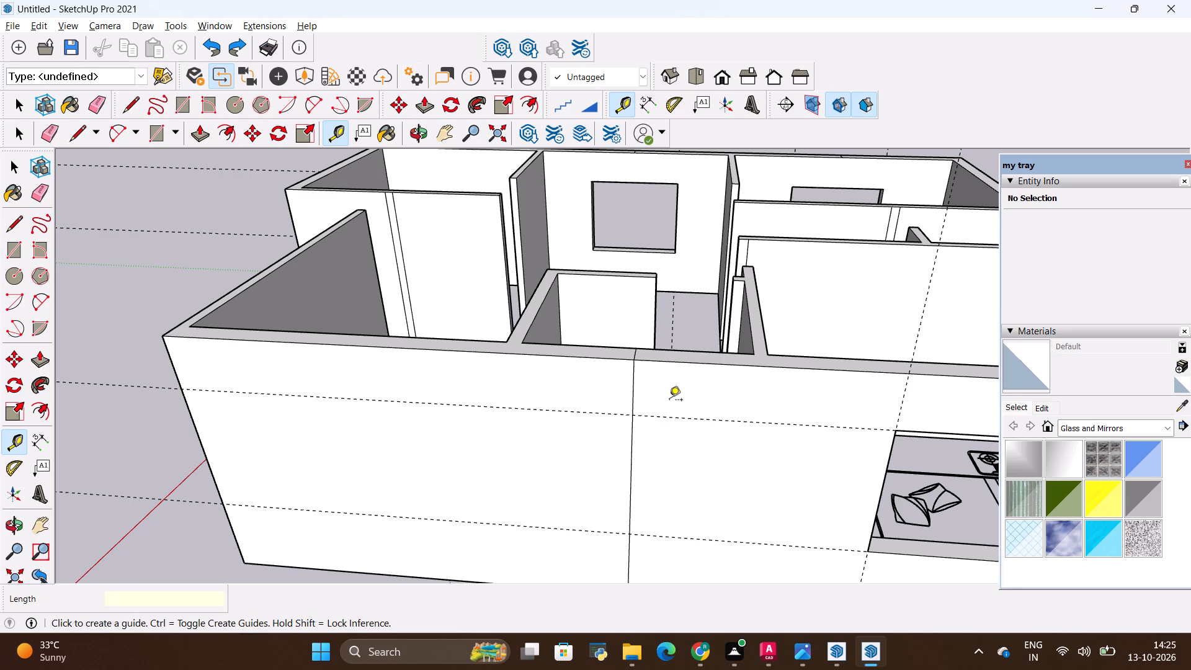
Place vertical guides 1' on each side of the centre line on the toilet's outer wall.
left_click(635, 379)
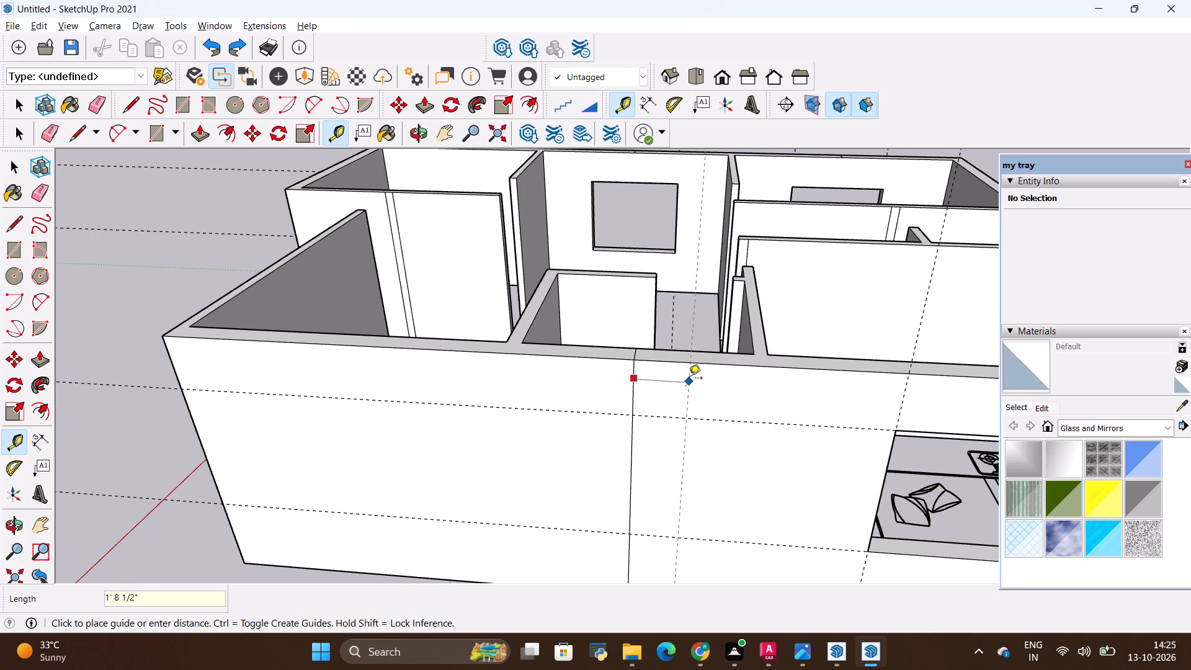
key("BackSpace")
key("1")
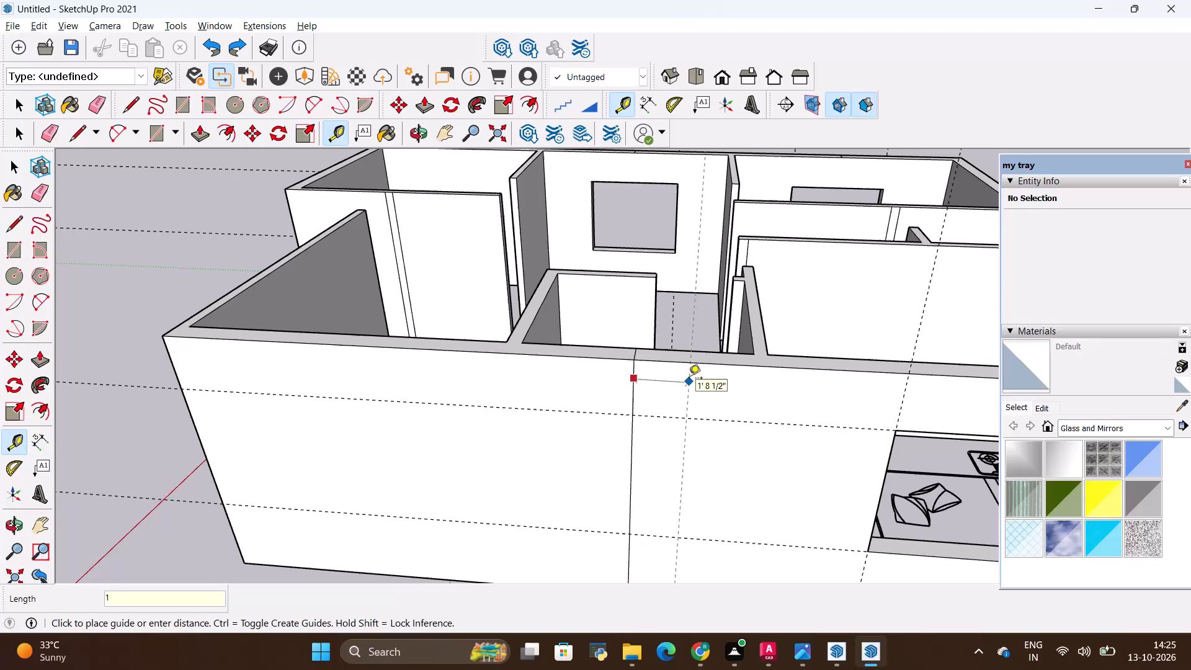
key("apostrophe")
key("Return")
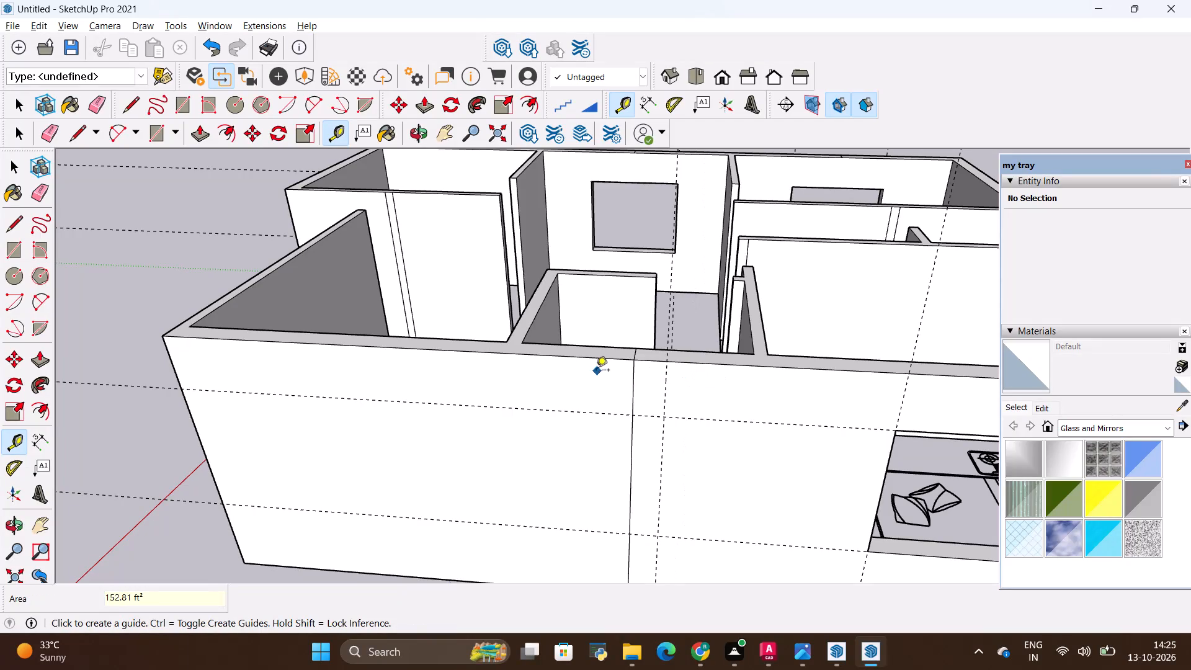
left_click(635, 379)
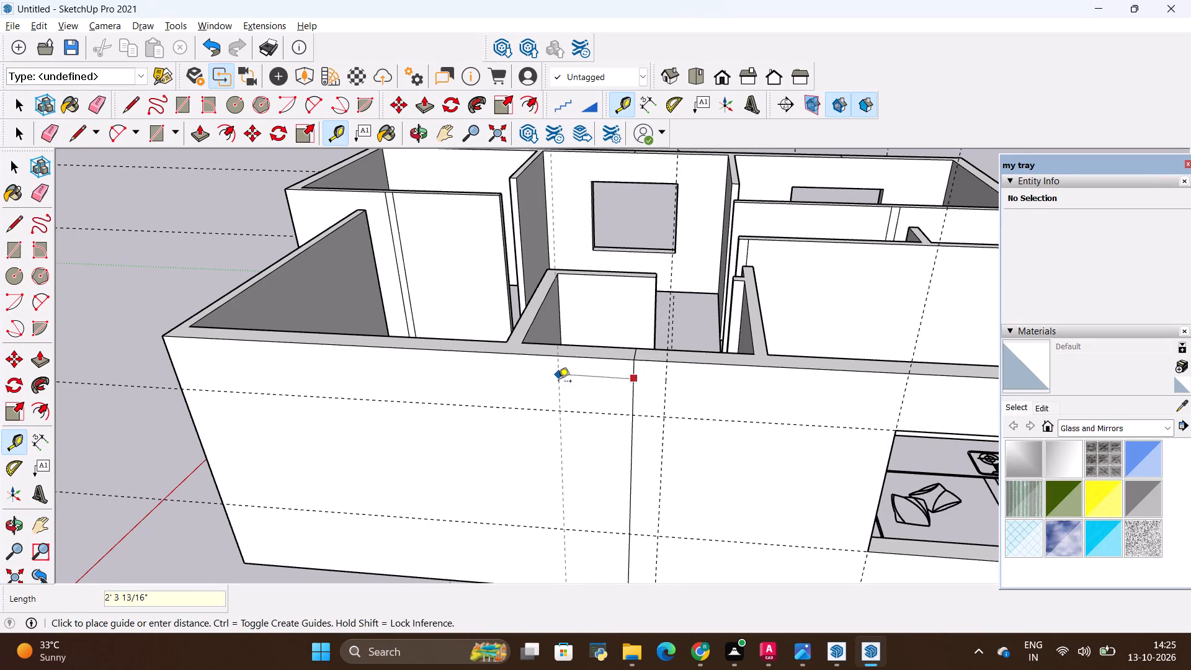
key("BackSpace")
type("1'")
key("Return")
key("Escape")
Place a horizontal guide 2' below the upper horizontal guide on the toilet's outer wall.
scroll(739, 455, "down", 4)
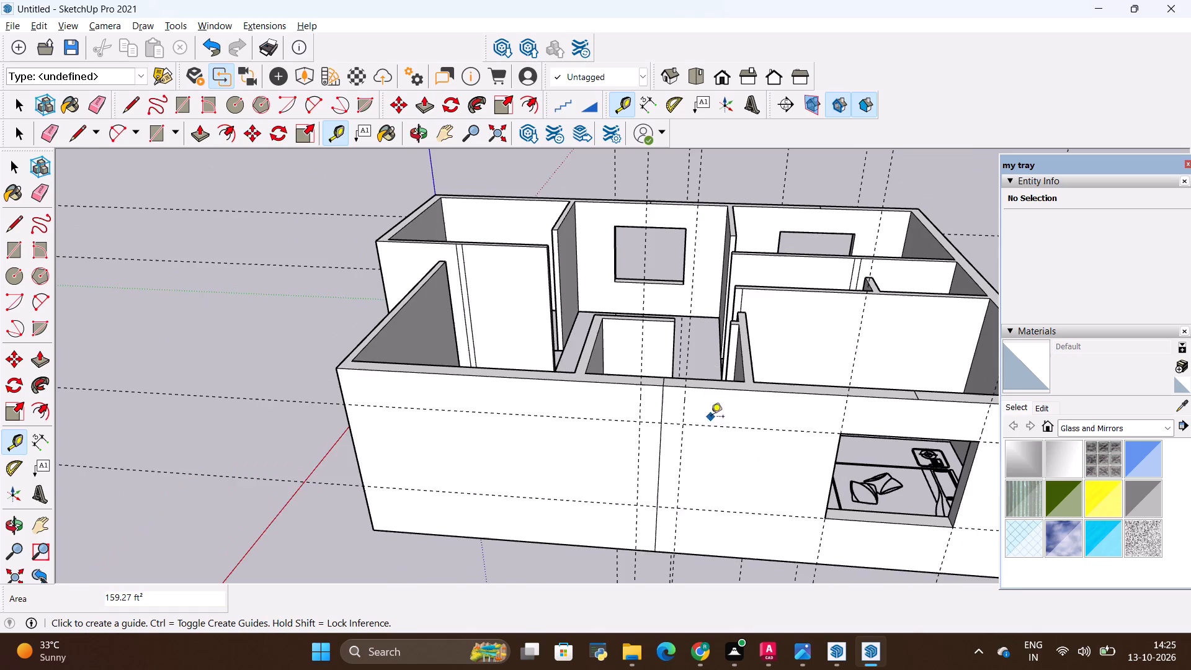
scroll(695, 446, "up", 5)
left_click(679, 422)
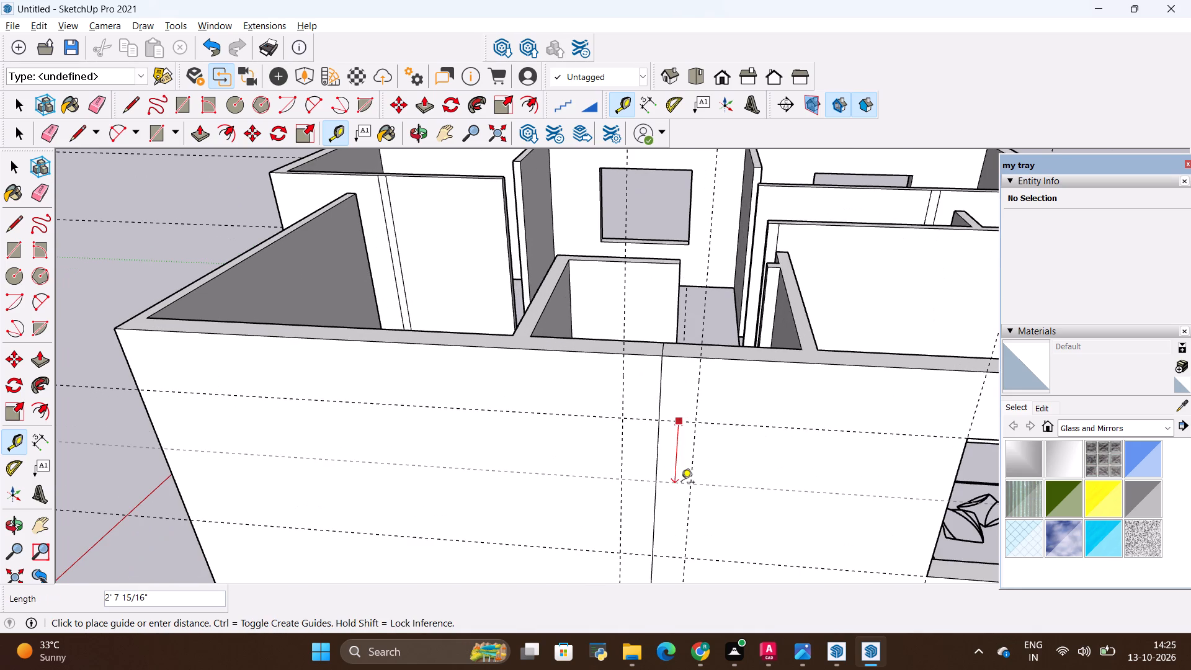
key("BackSpace")
type("2'")
key("Return")
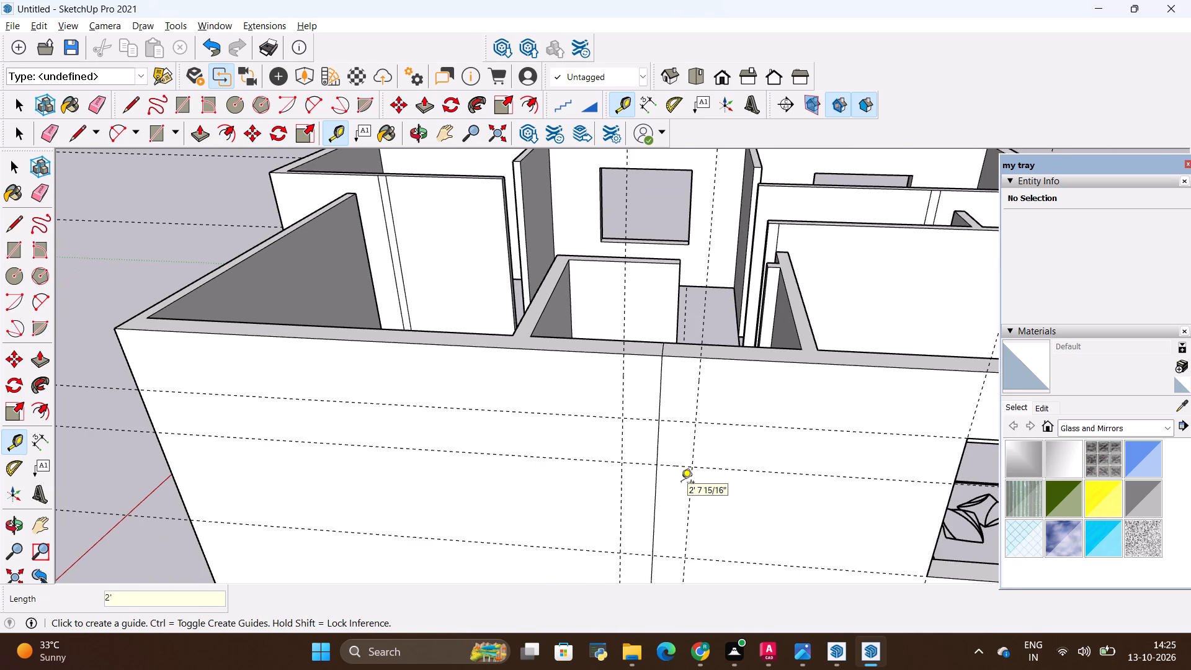
key("Escape")
scroll(671, 473, "down", 4)
middle_click_drag(669, 488, 667, 370)
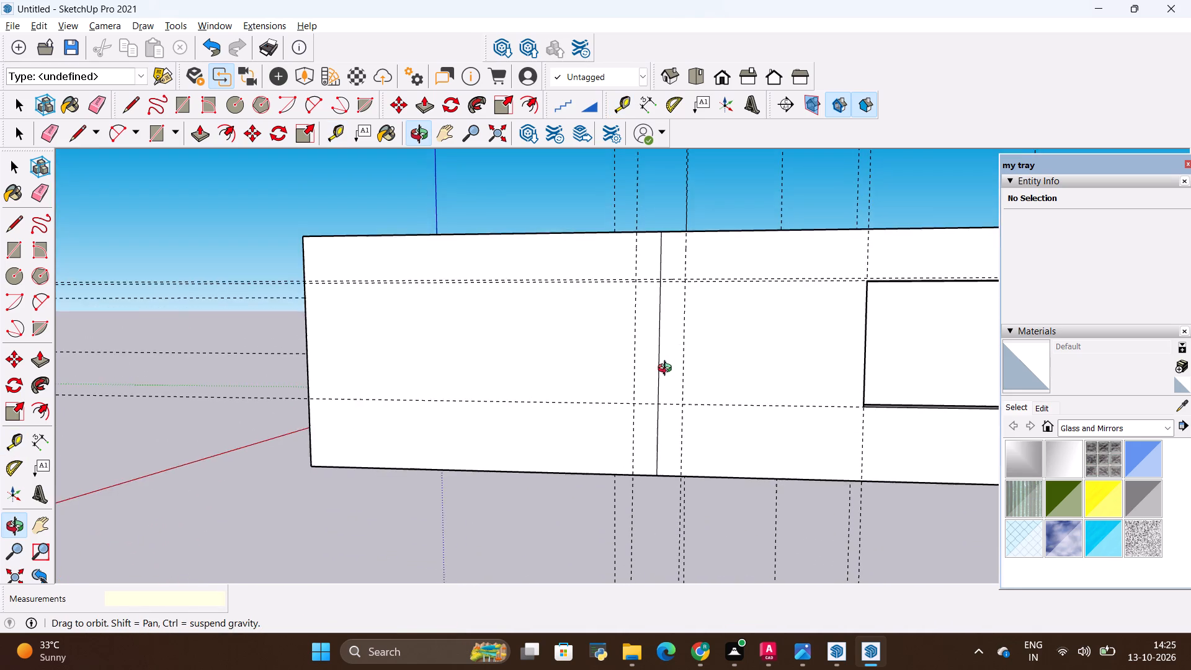
Replace the lower horizontal guide on the toilet's outer wall with one 2' below the upper horizontal guide.
middle_click_drag(667, 370, 662, 441)
scroll(716, 388, "up", 5)
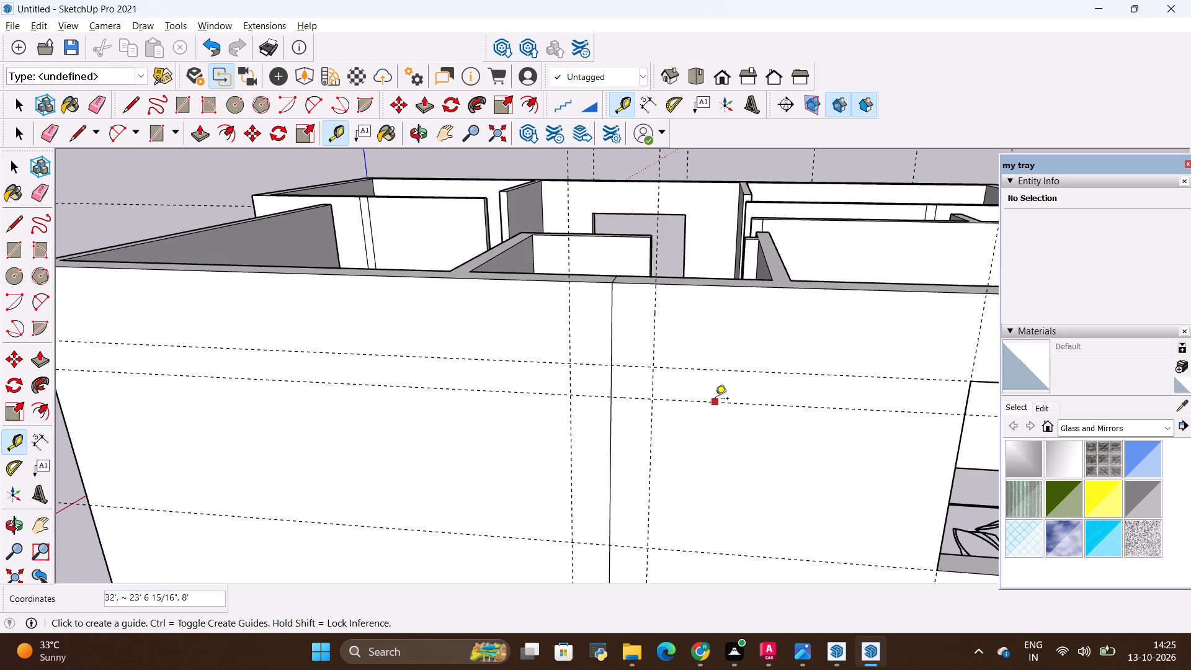
key("e")
left_click_drag(715, 395, 721, 408)
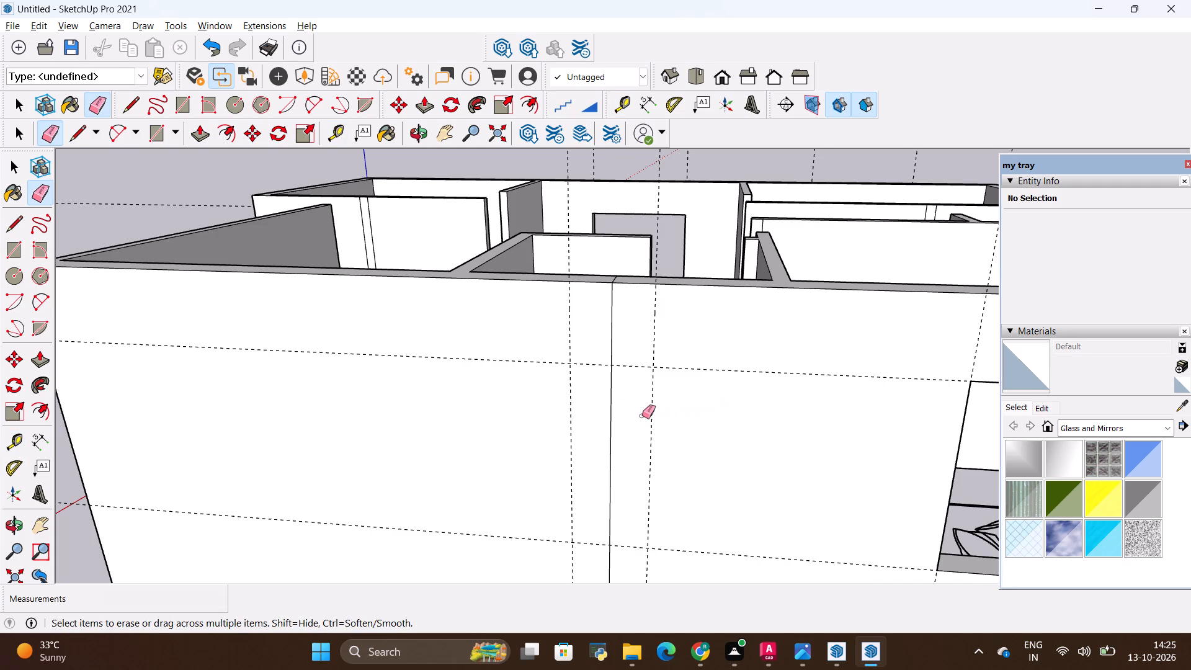
key("t")
left_click(637, 369)
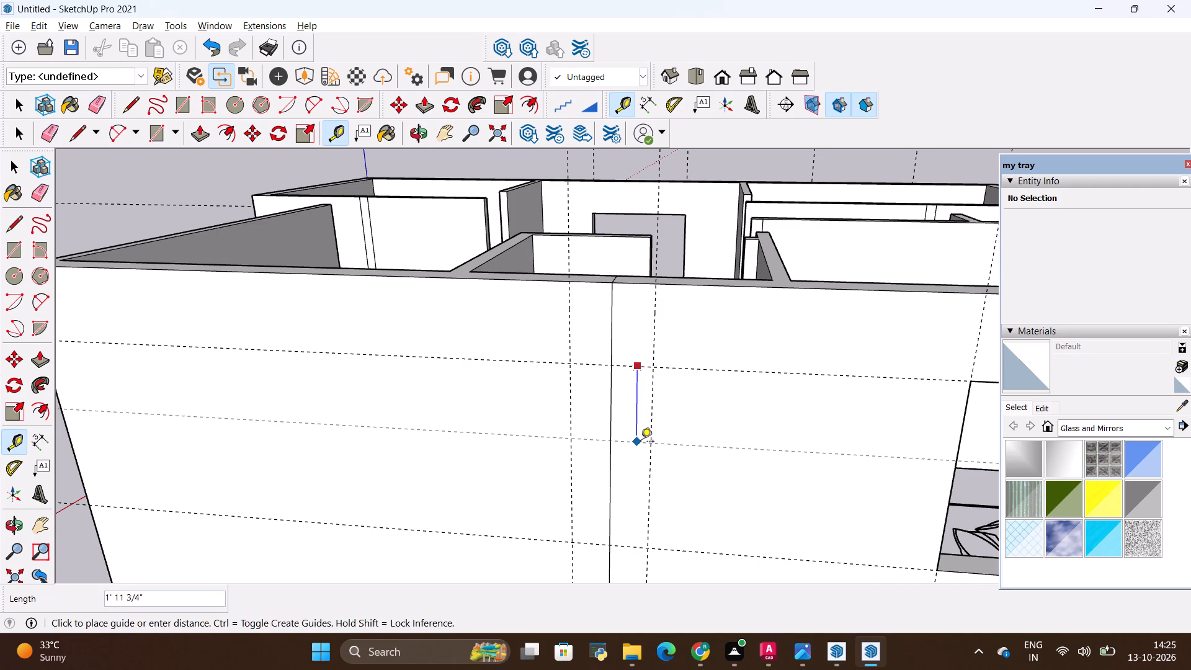
key("BackSpace")
type("2'")
key("Return")
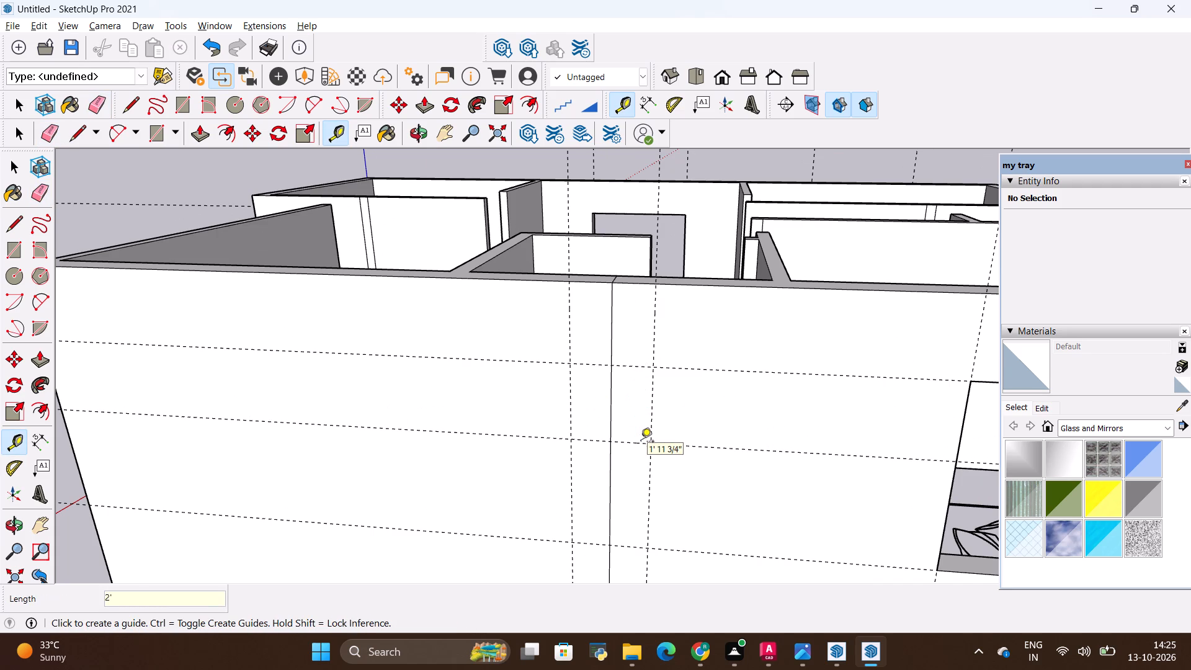
key("Escape")
Draw a rectangle about 2' by 2' between the guide intersections on the toilet's outer wall.
key("r")
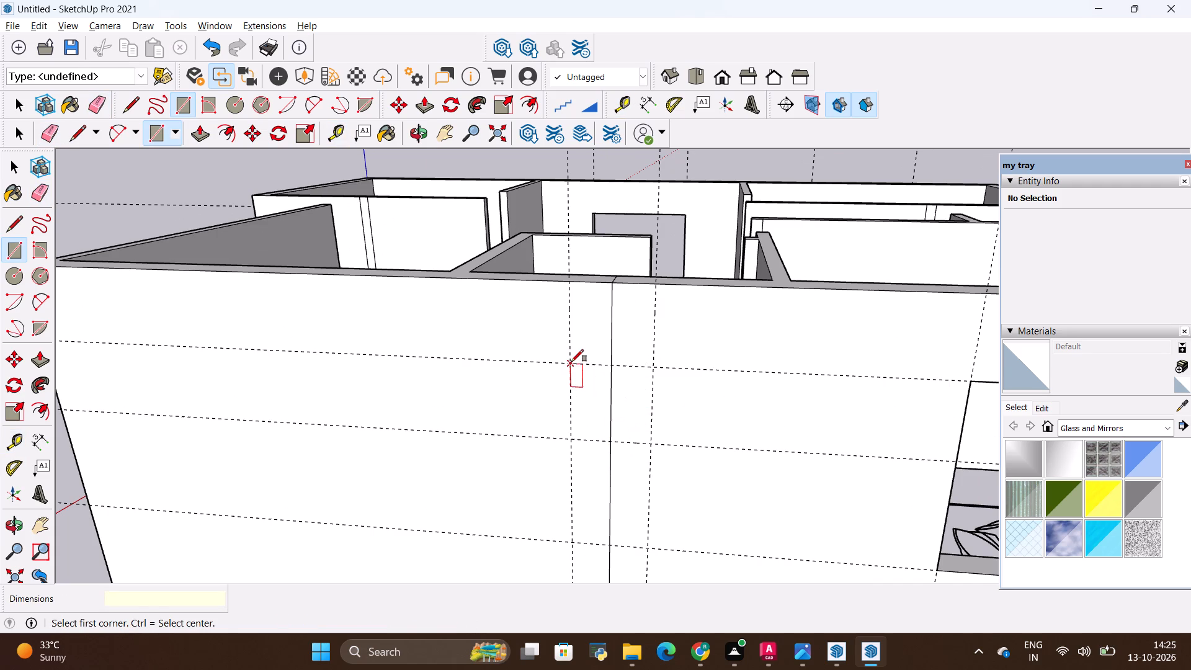
left_click(571, 367)
left_click(650, 447)
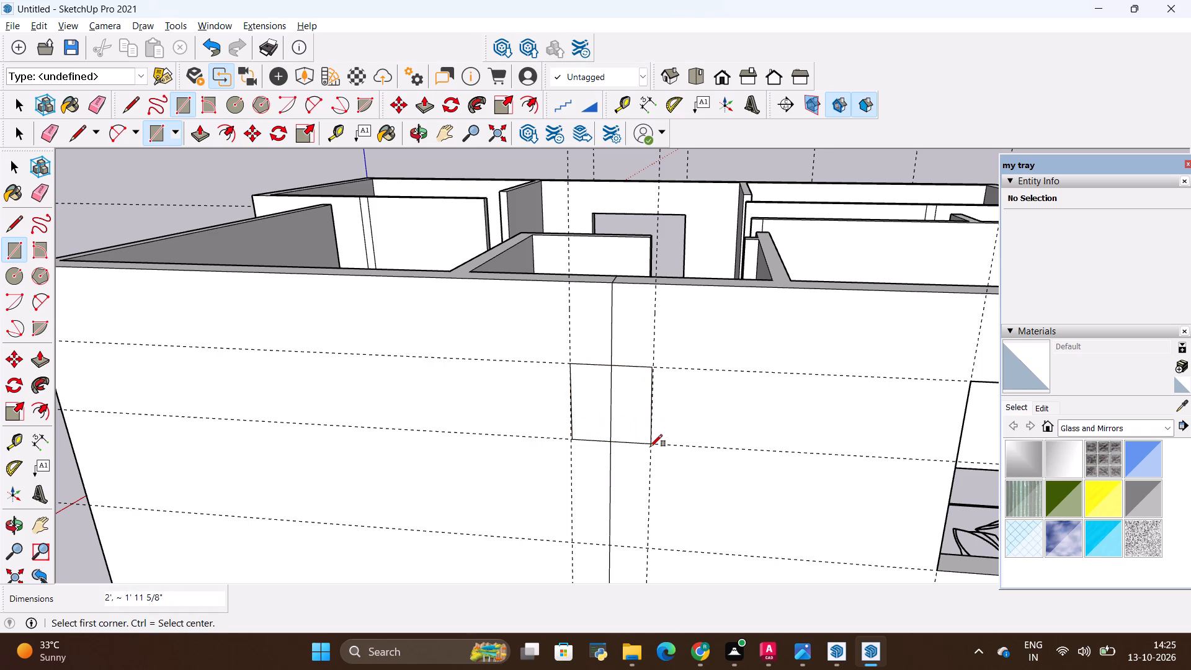
Erase the vertical centre line inside, above and below the square, along with the lowest horizontal guide.
key("e")
left_click_drag(617, 403, 610, 403)
left_click_drag(627, 324, 594, 323)
left_click_drag(635, 481, 583, 493)
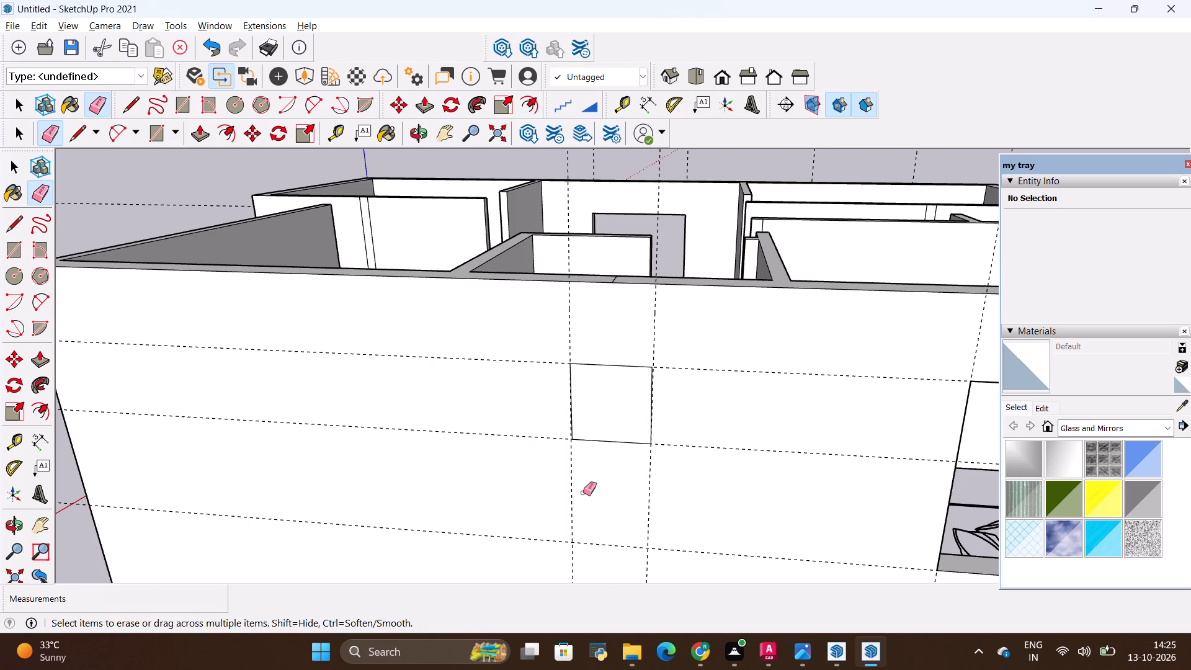
left_click_drag(603, 506, 604, 547)
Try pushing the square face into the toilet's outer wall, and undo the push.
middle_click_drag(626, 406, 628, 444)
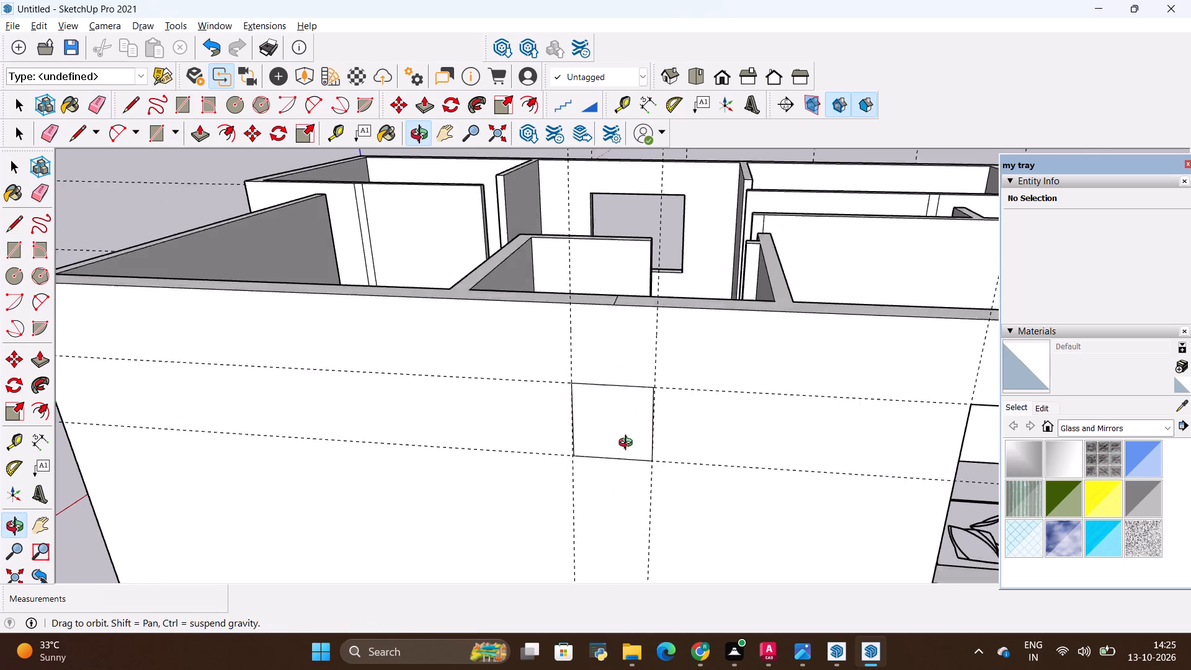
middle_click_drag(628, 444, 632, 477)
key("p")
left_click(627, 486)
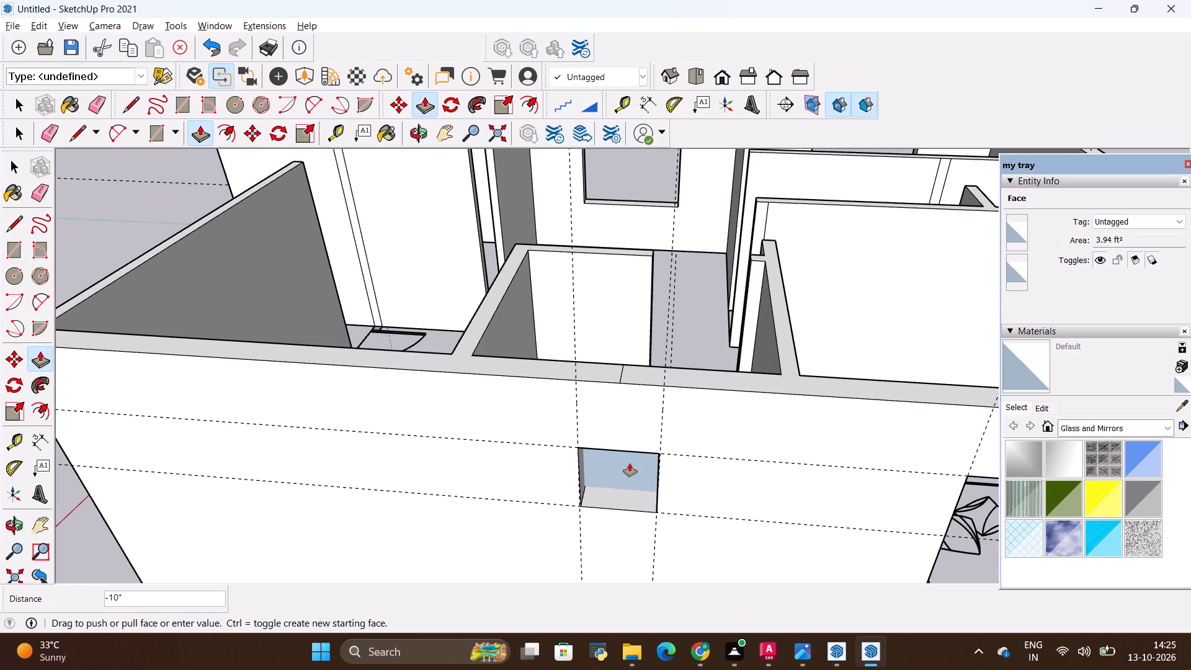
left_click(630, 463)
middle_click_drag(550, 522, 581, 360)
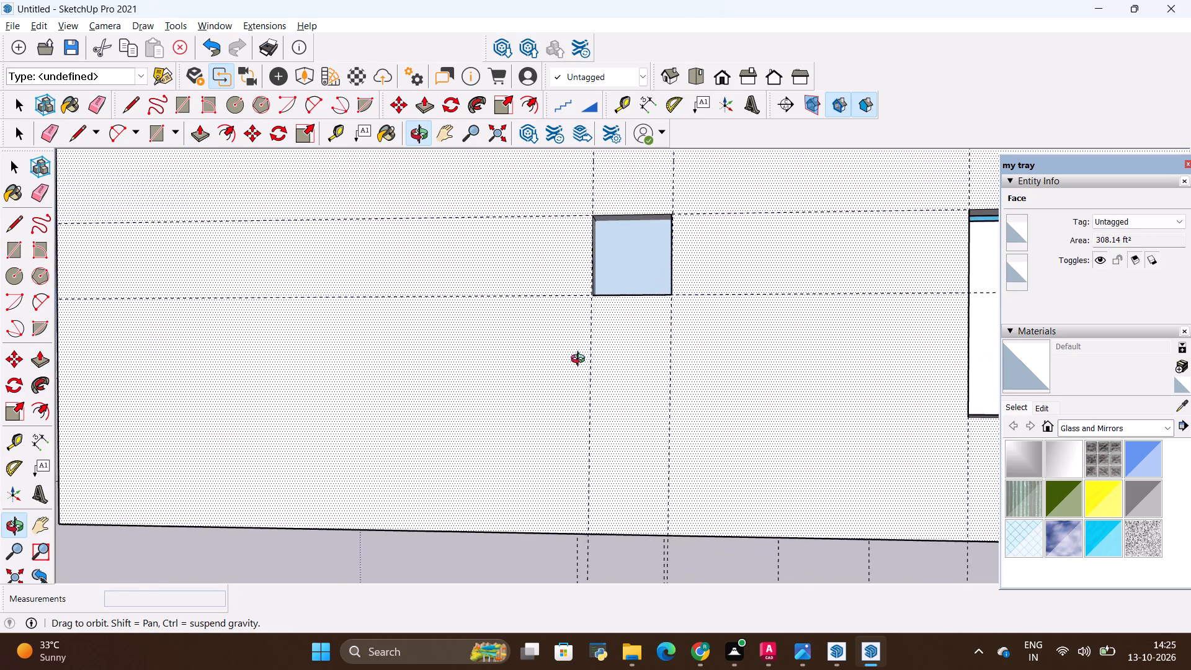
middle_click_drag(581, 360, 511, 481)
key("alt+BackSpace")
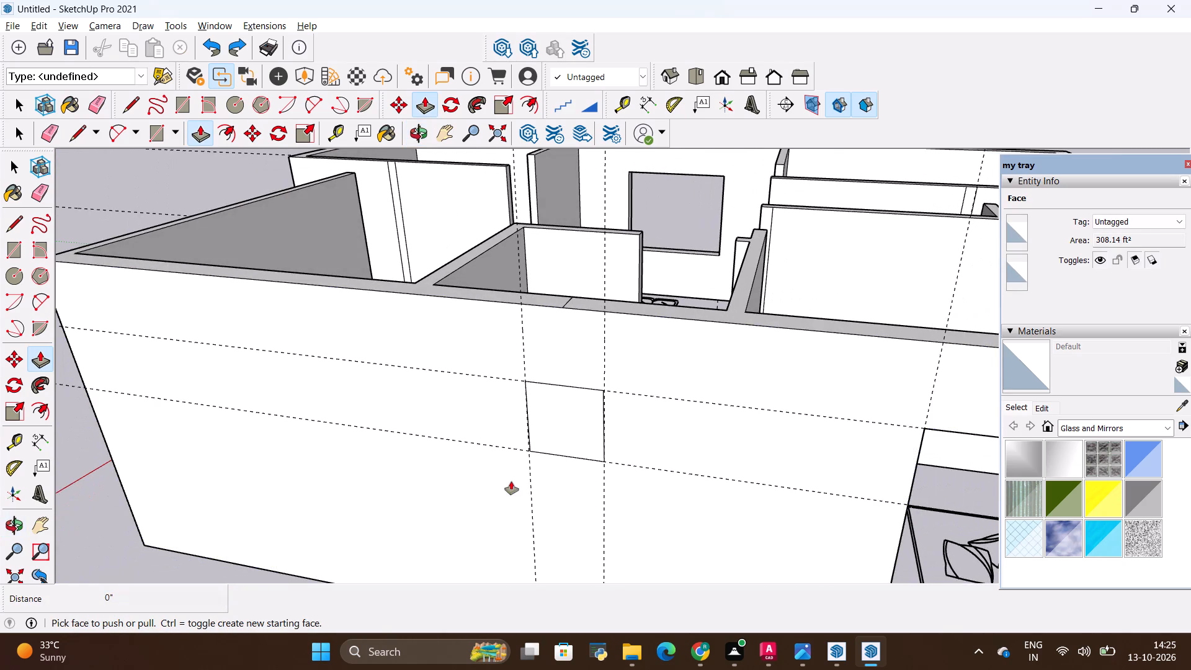
Push the square face 9" through the toilet's outer wall to cut the window opening.
left_click(573, 448)
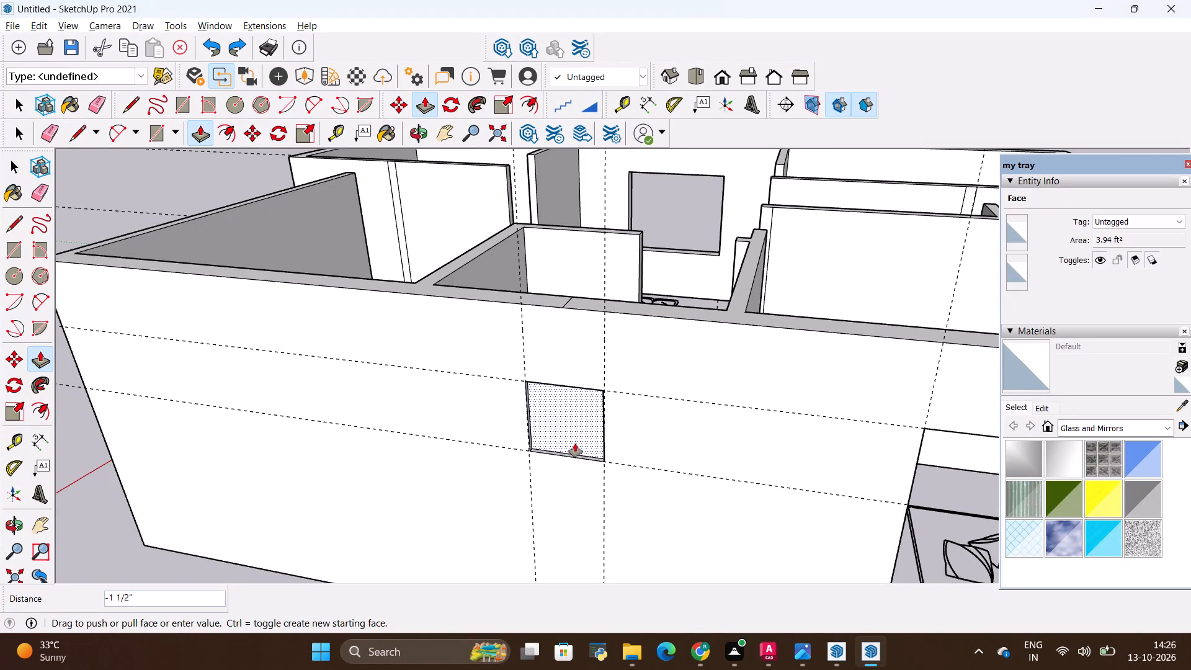
left_click(583, 413)
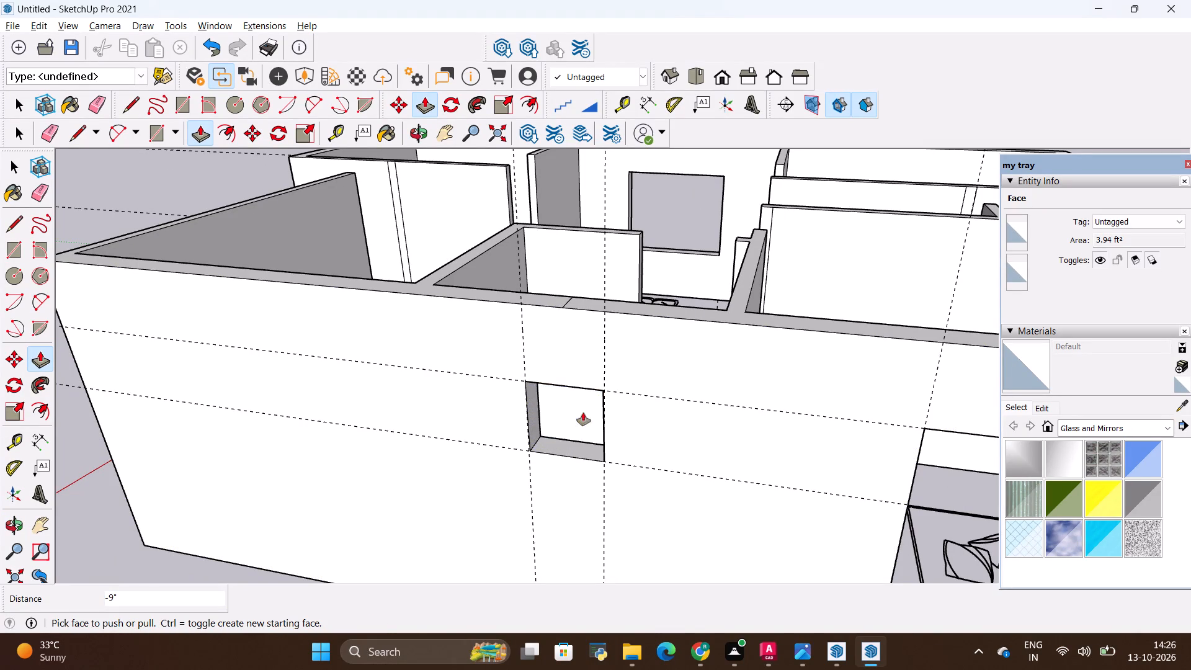
Erase the four guides around the toilet opening and the two vertical guides at the larger window opening in the same wall.
scroll(559, 462, "down", 4)
key("e")
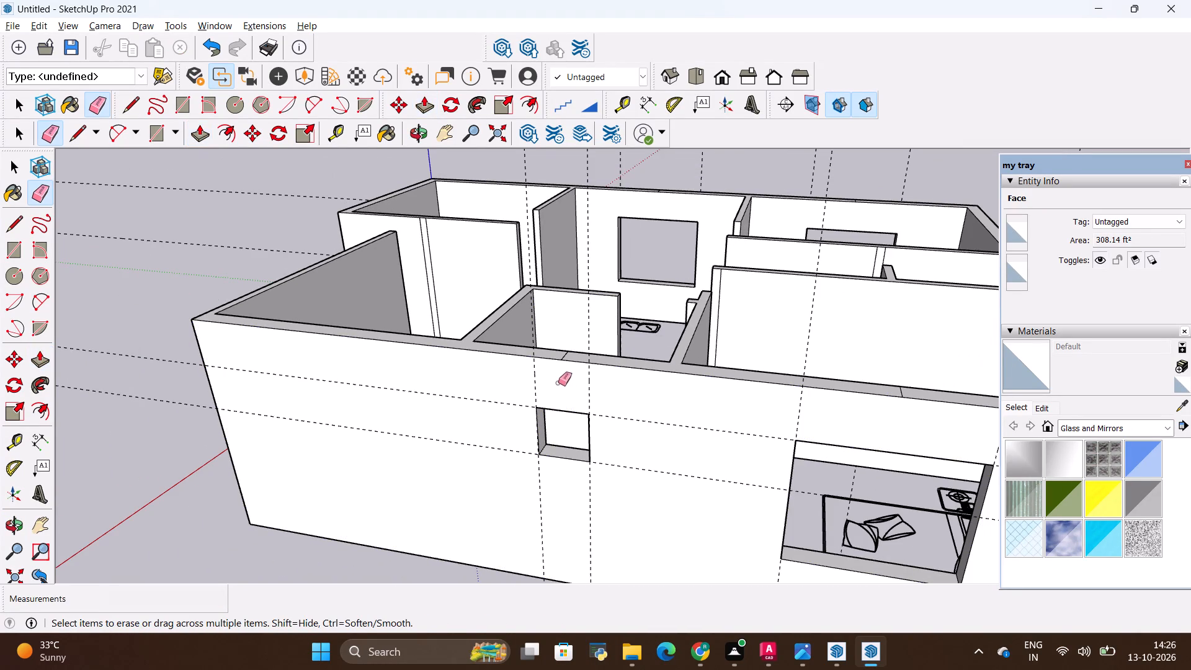
left_click_drag(559, 383, 551, 394)
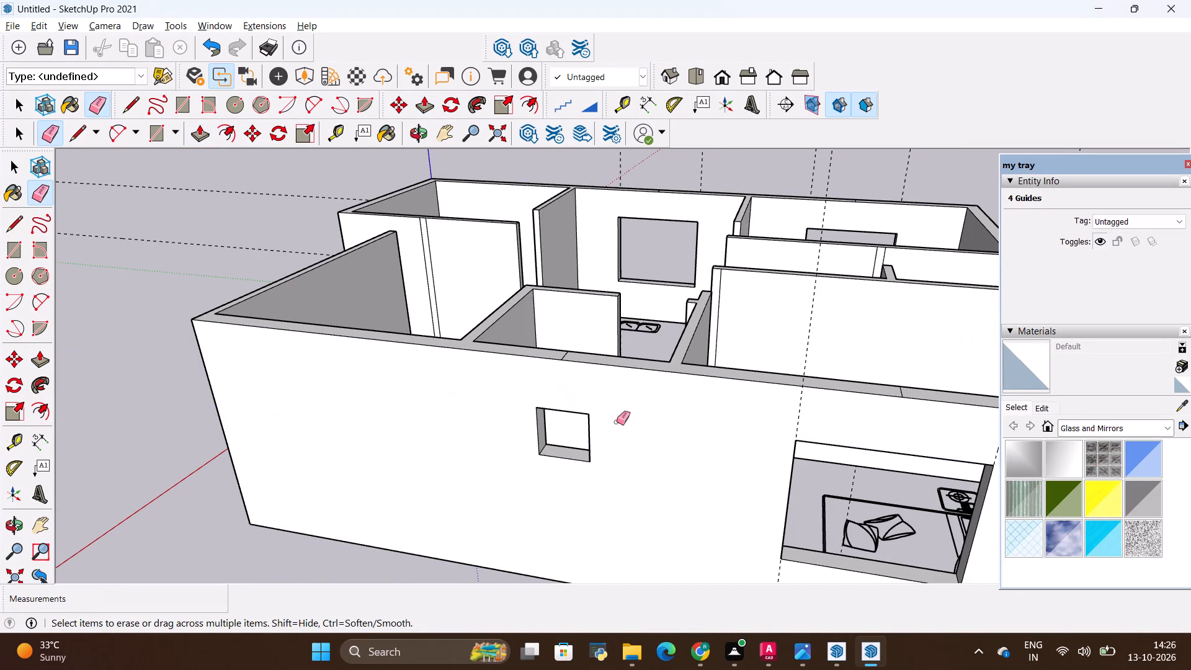
scroll(410, 462, "down", 4)
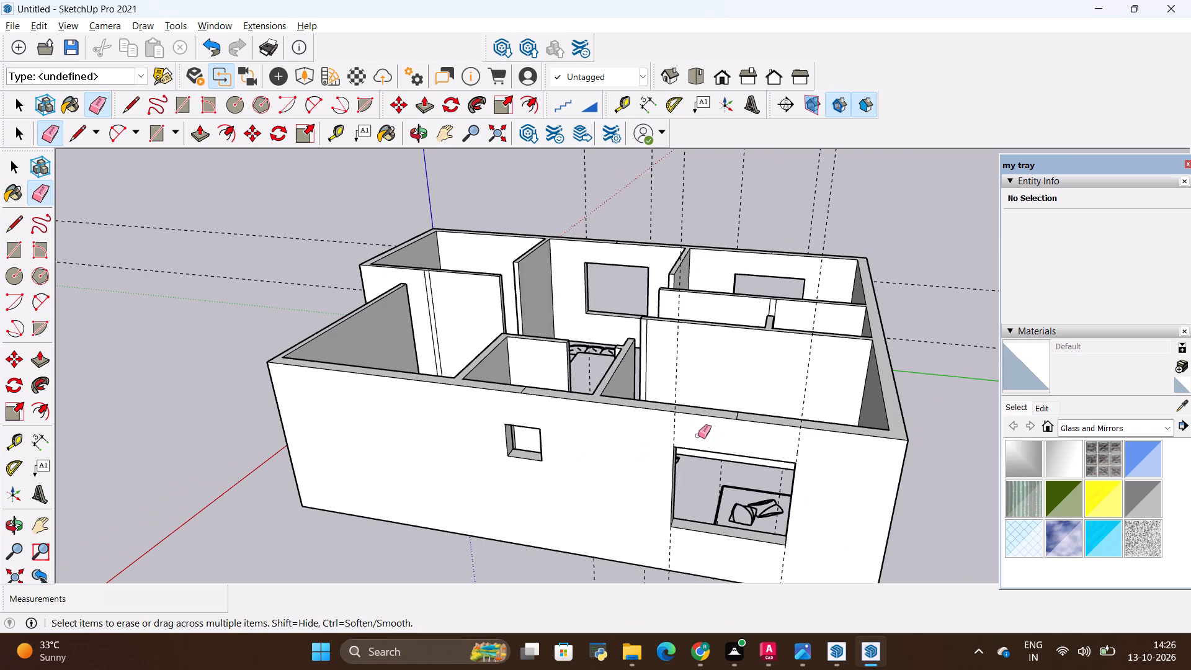
middle_click_drag(592, 478, 688, 426)
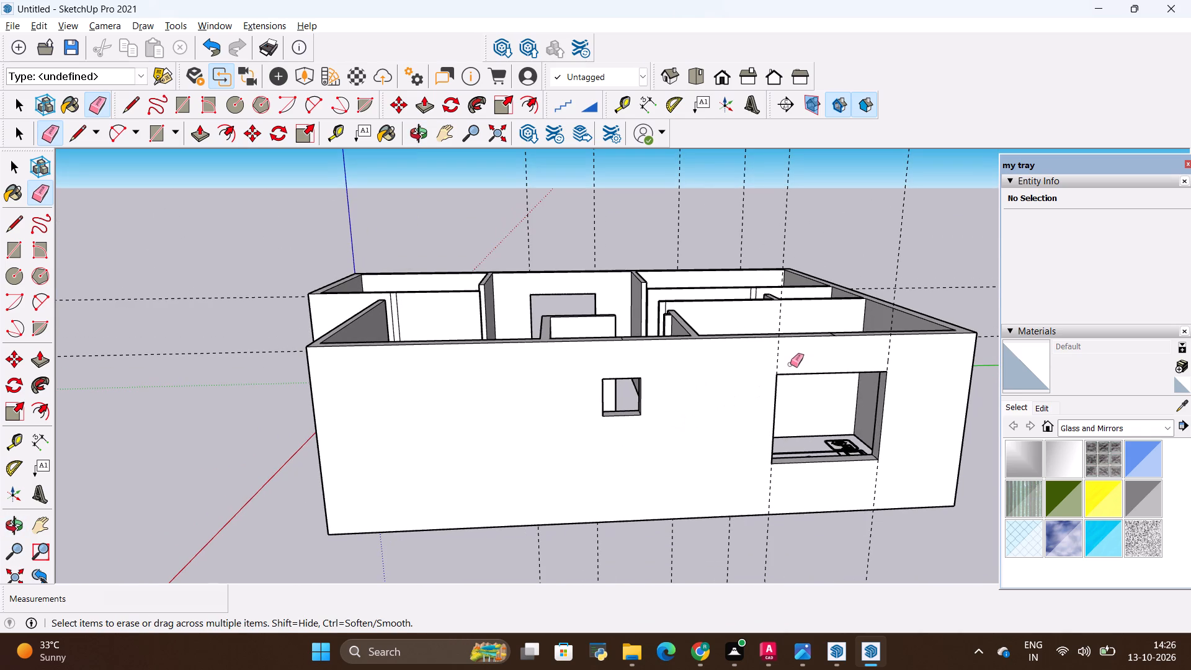
left_click_drag(787, 359, 758, 361)
left_click_drag(912, 358, 868, 354)
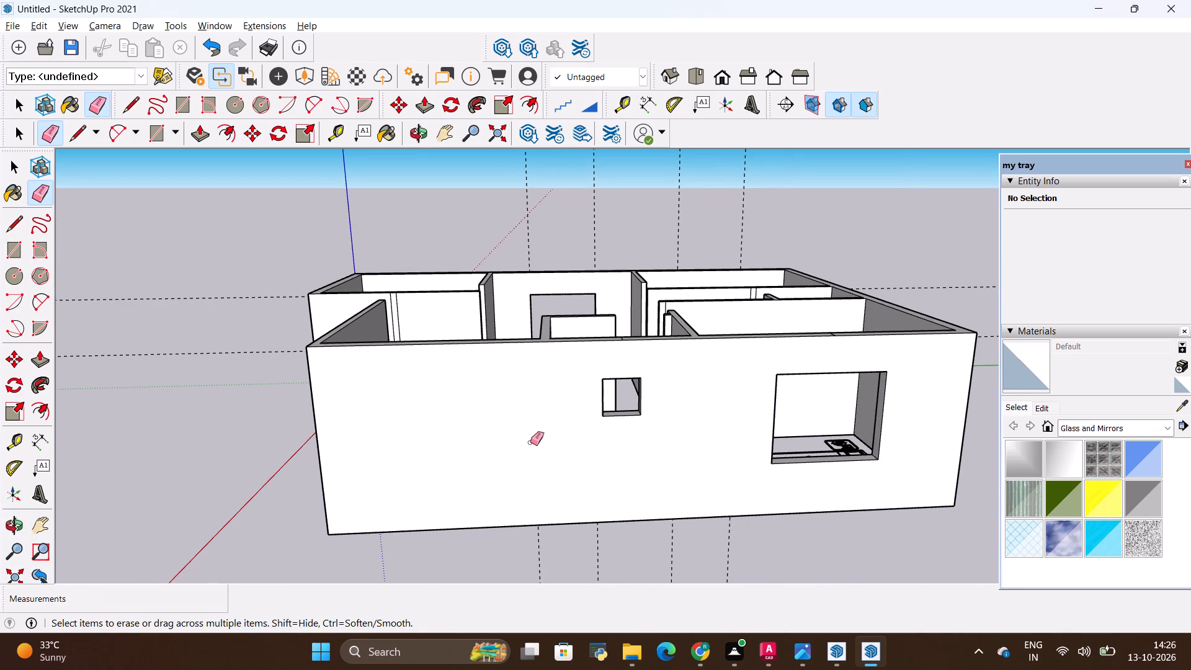
Draw a short line across the top thickness of the short outer wall, between the two inner partitions that meet it.
scroll(530, 442, "down", 5)
middle_click_drag(690, 408, 386, 563)
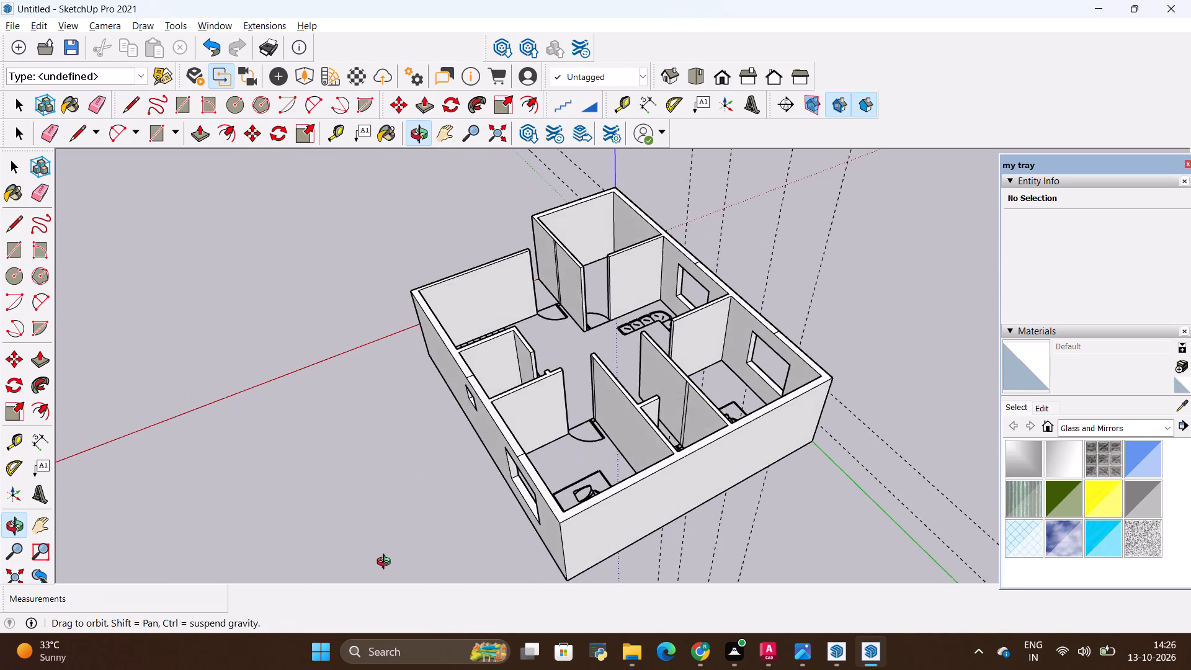
middle_click_drag(386, 563, 355, 564)
middle_click_drag(473, 466, 604, 445)
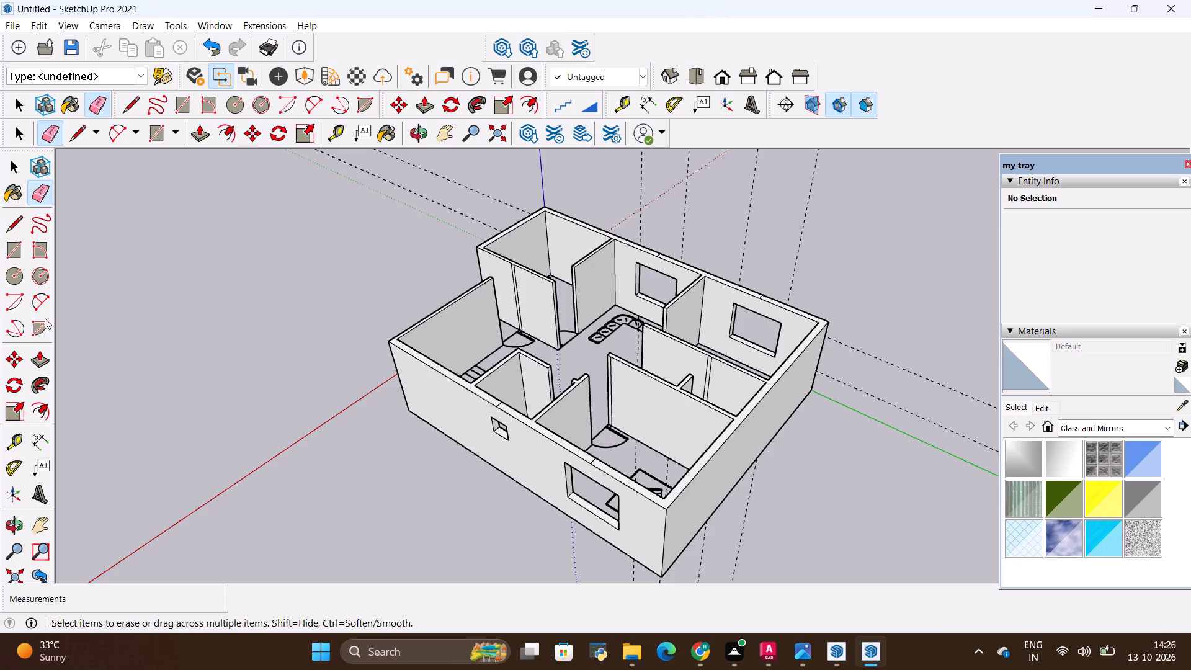
scroll(102, 462, "down", 2)
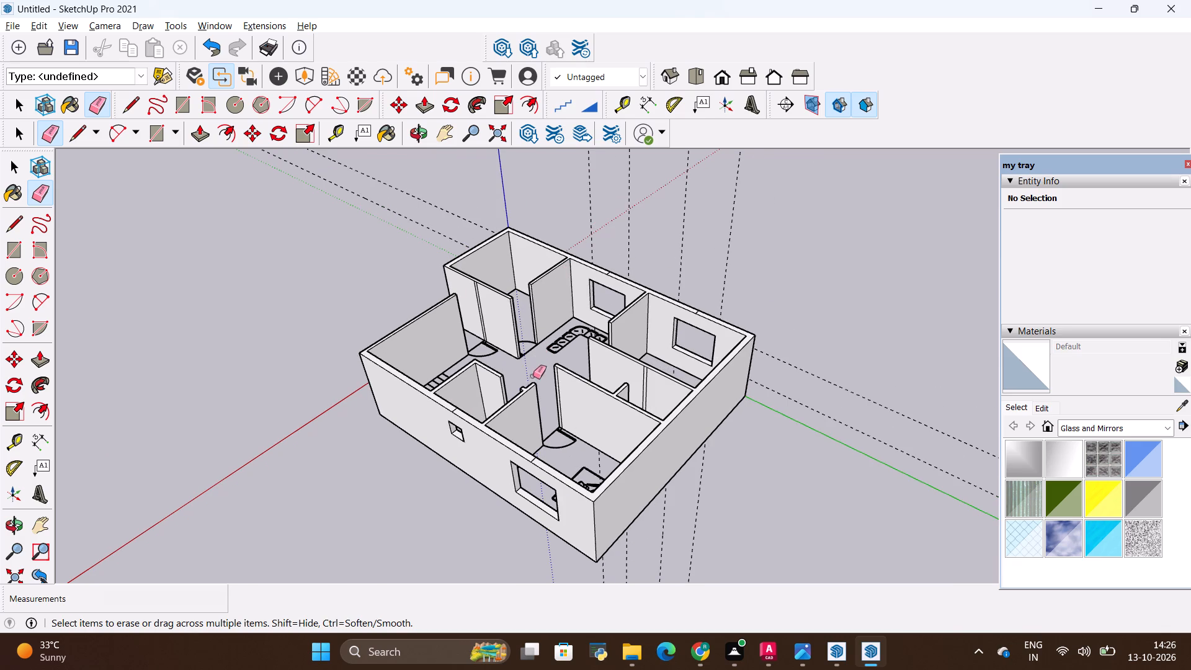
middle_click_drag(676, 480, 473, 480)
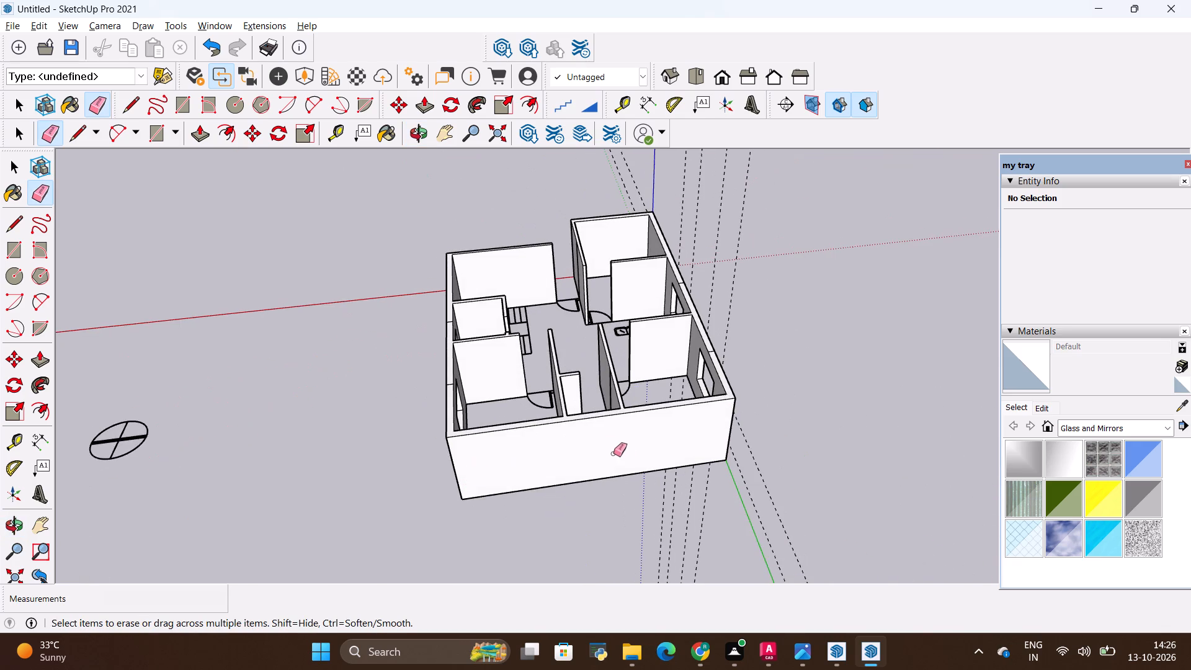
scroll(627, 455, "up", 8)
scroll(604, 385, "up", 2)
key("l")
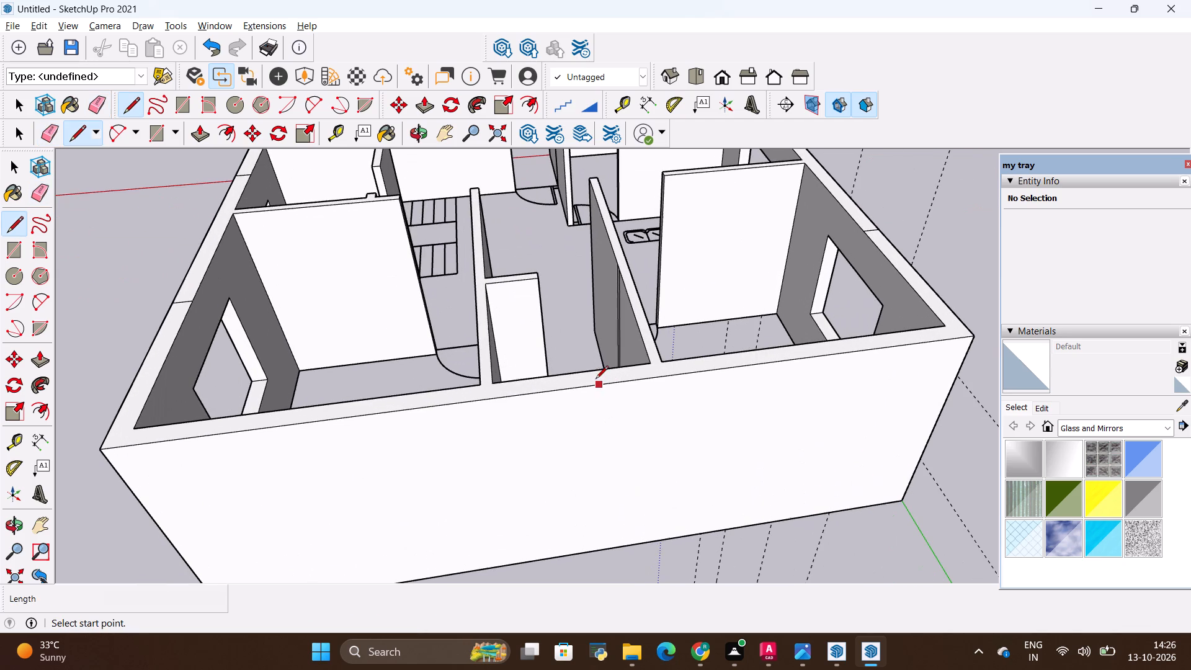
left_click(573, 375)
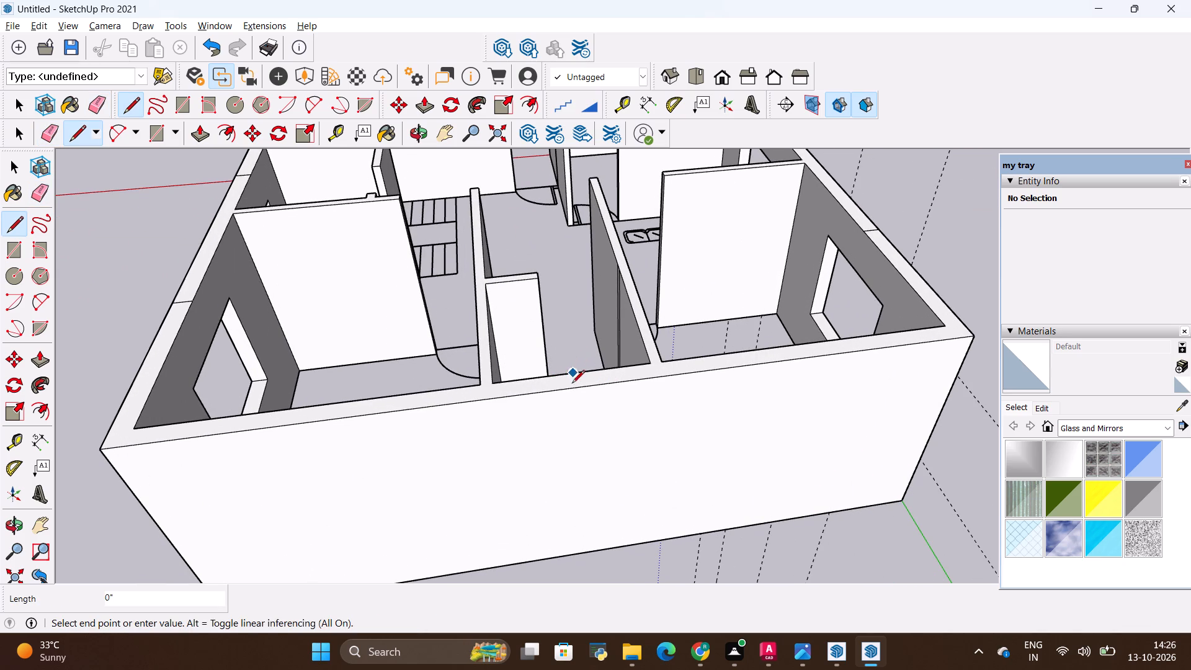
left_click(571, 391)
Draw a vertical centre line about 8' 8" long on the short wall's outer face, aligned with the top line.
middle_click_drag(578, 420, 595, 232)
left_click(591, 425)
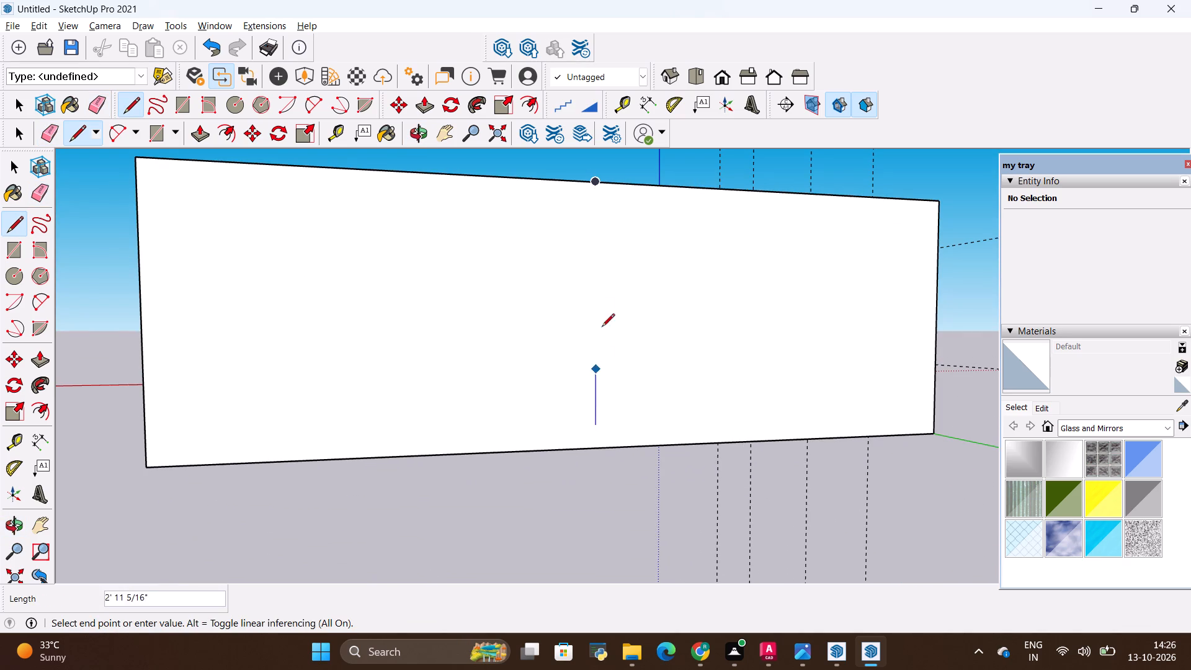
left_click(597, 195)
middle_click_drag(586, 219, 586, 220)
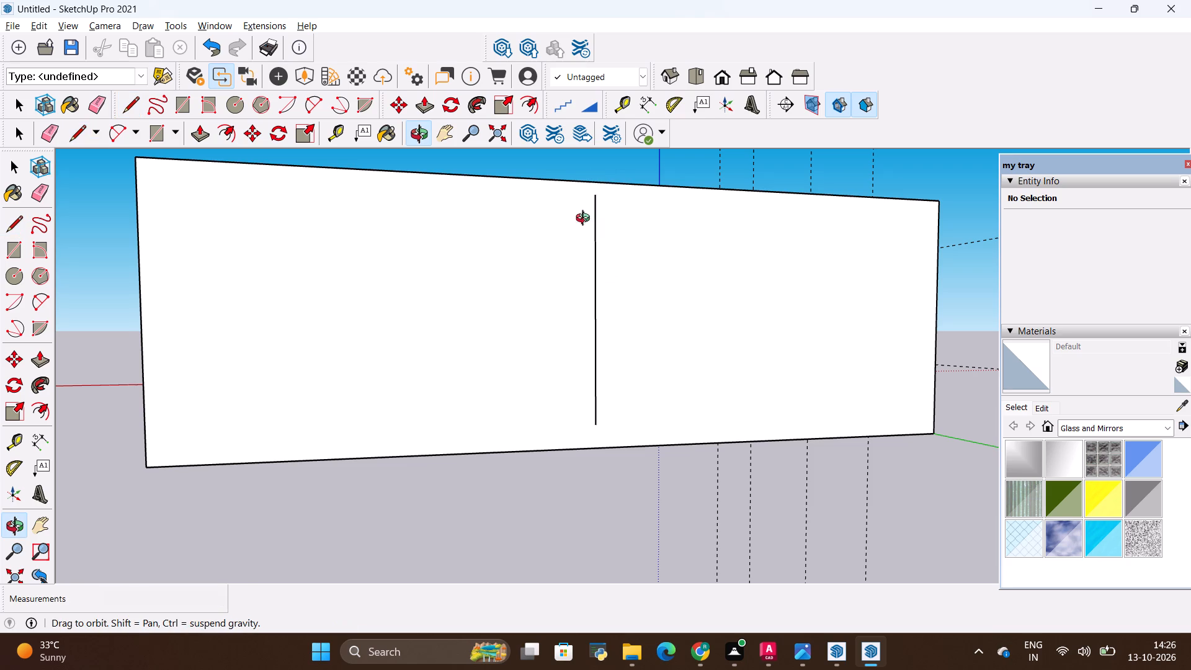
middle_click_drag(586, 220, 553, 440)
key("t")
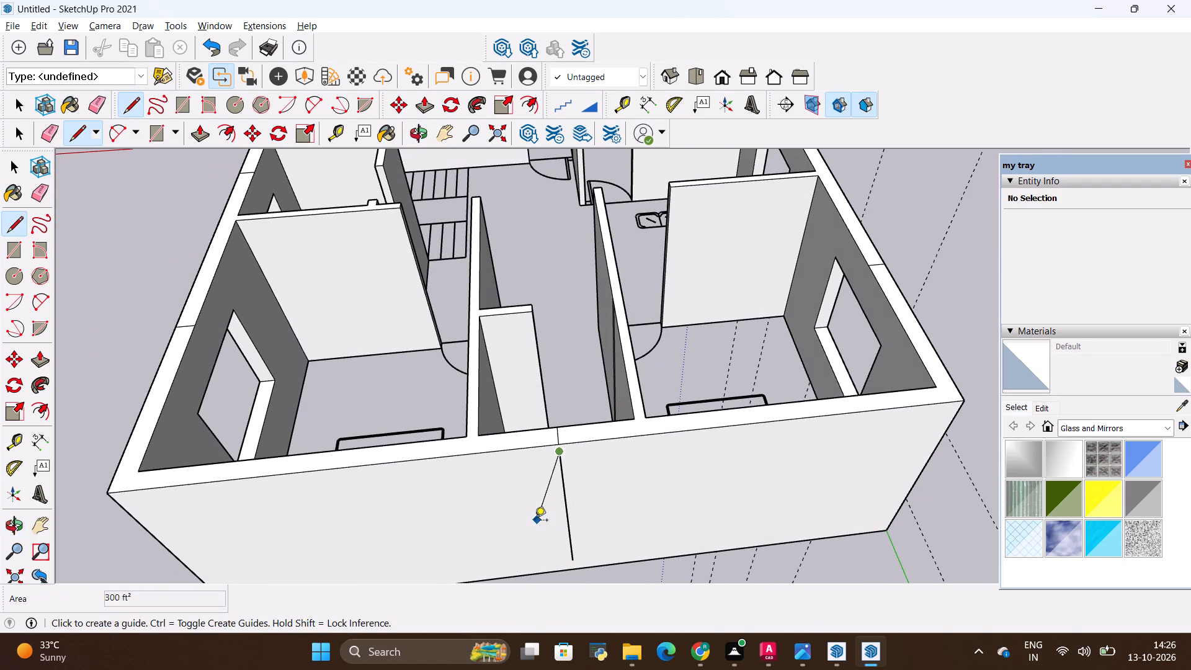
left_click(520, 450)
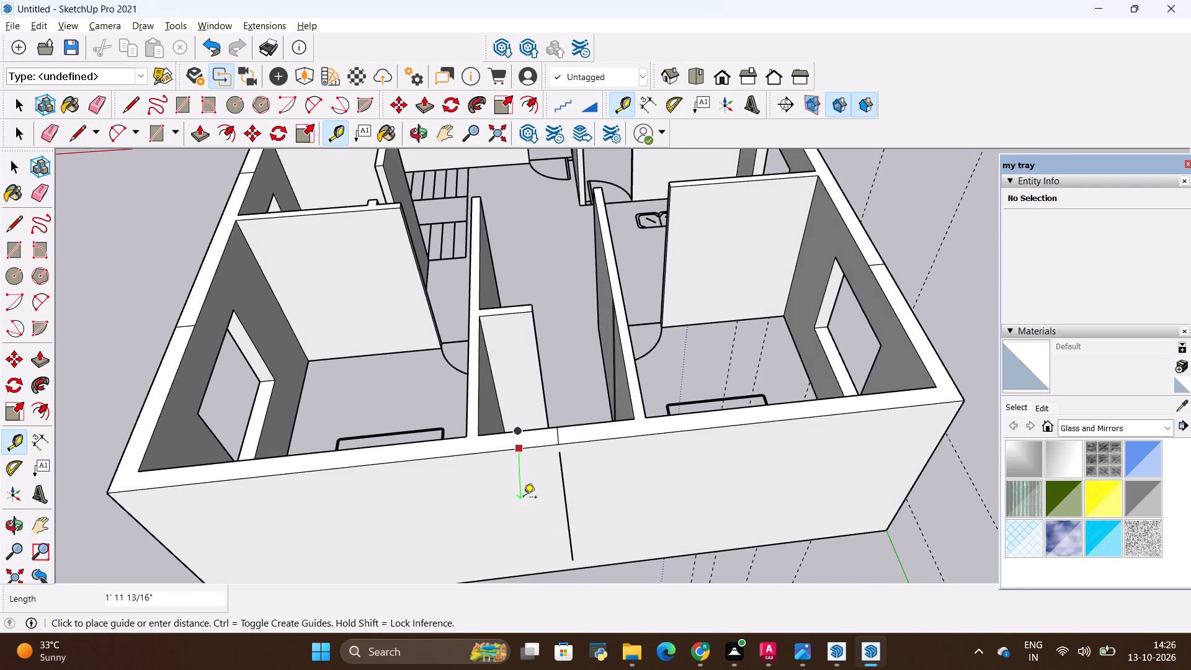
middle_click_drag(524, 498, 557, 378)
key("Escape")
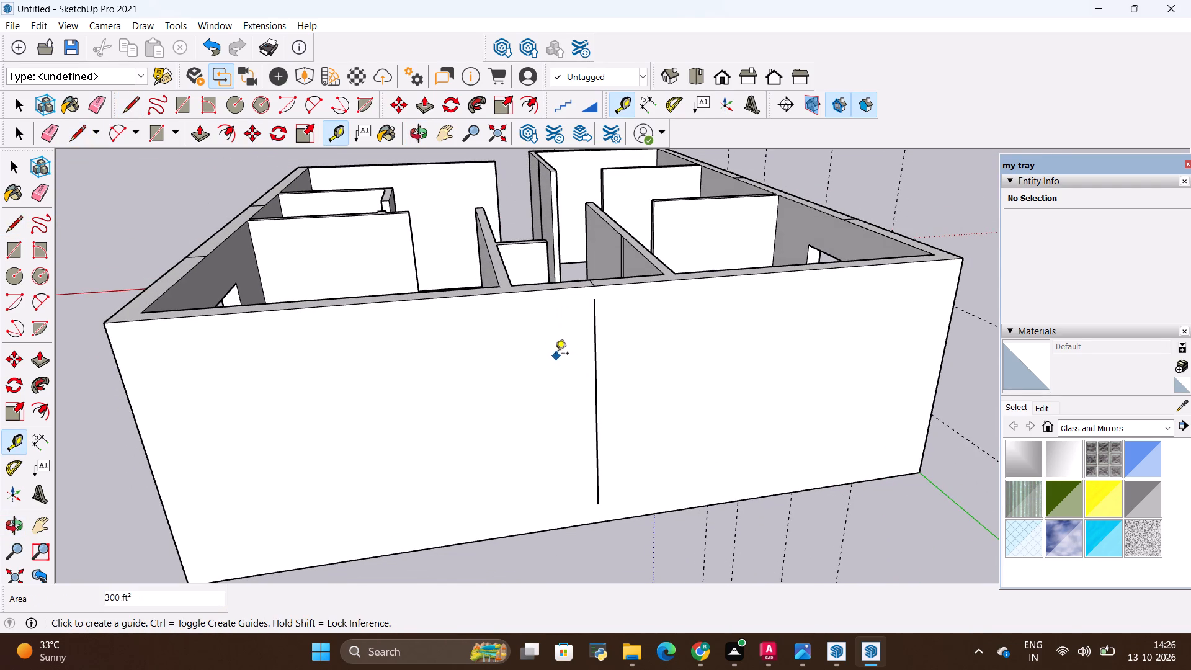
Place a horizontal guide 2' below the top edge on the short wall's outer face.
key("t")
left_click(535, 293)
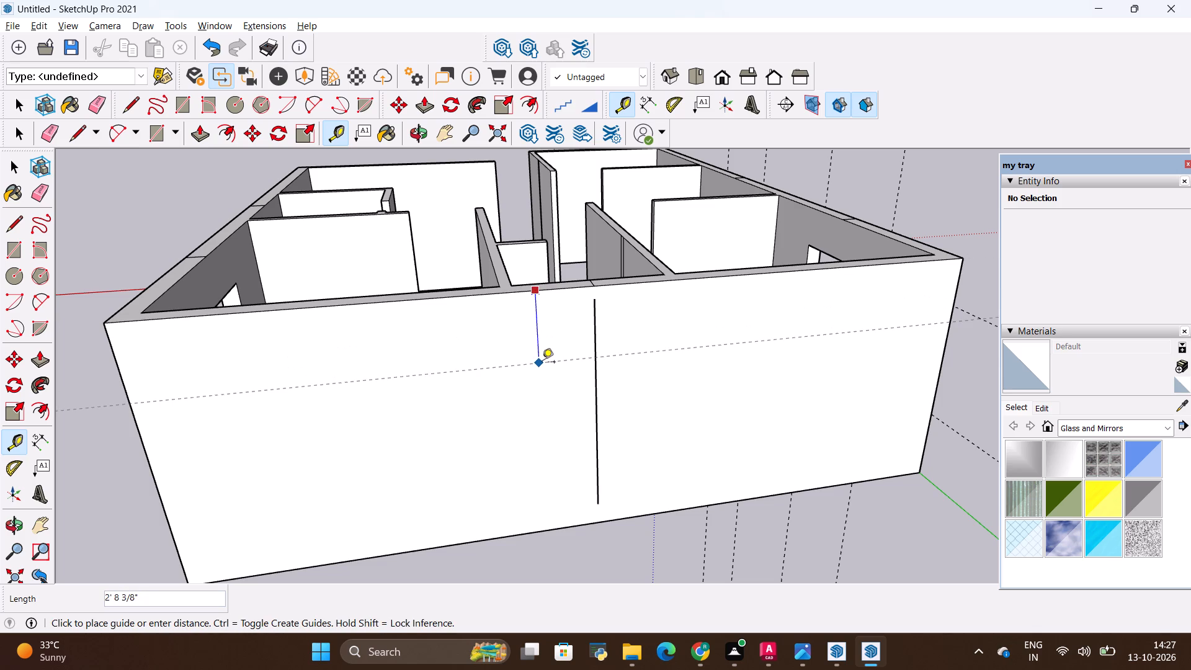
key("BackSpace")
type("2'")
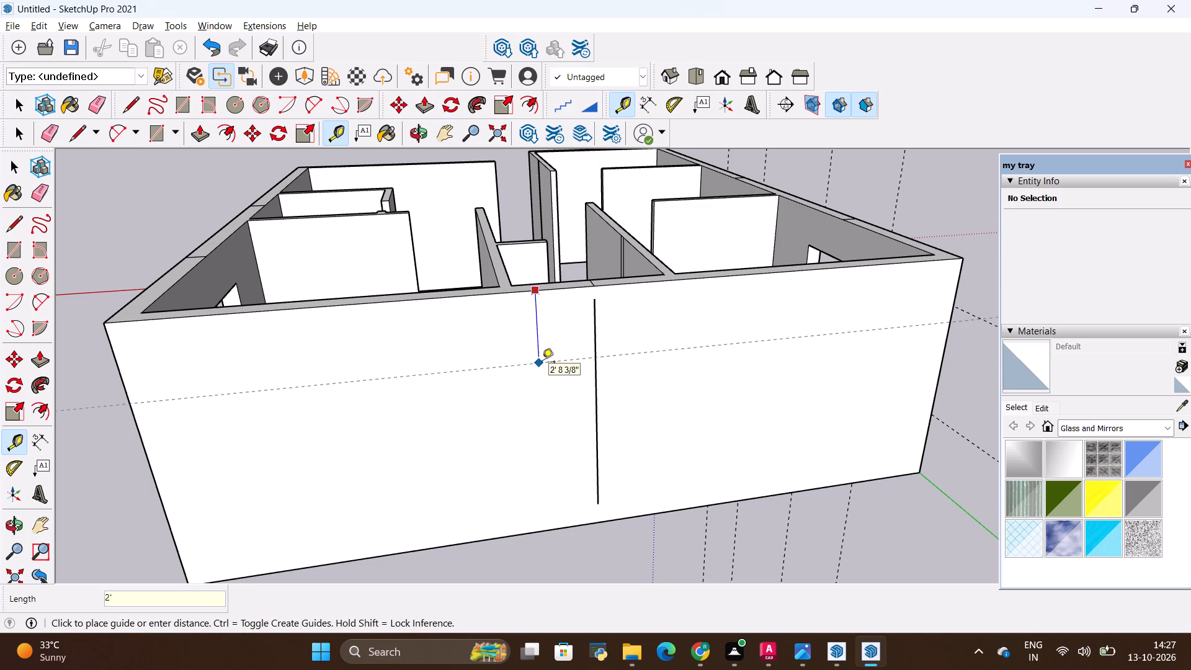
key("Return")
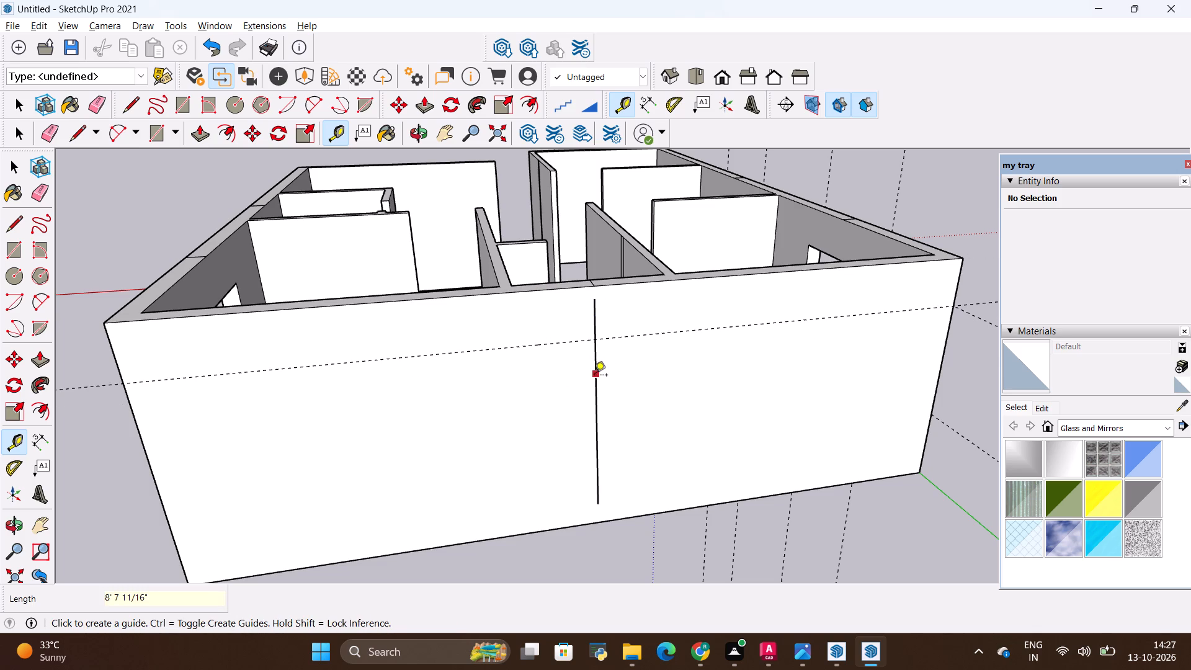
Place vertical guides 1' to each side of the centre line on the short wall's outer face.
left_click(594, 376)
key("BackSpace")
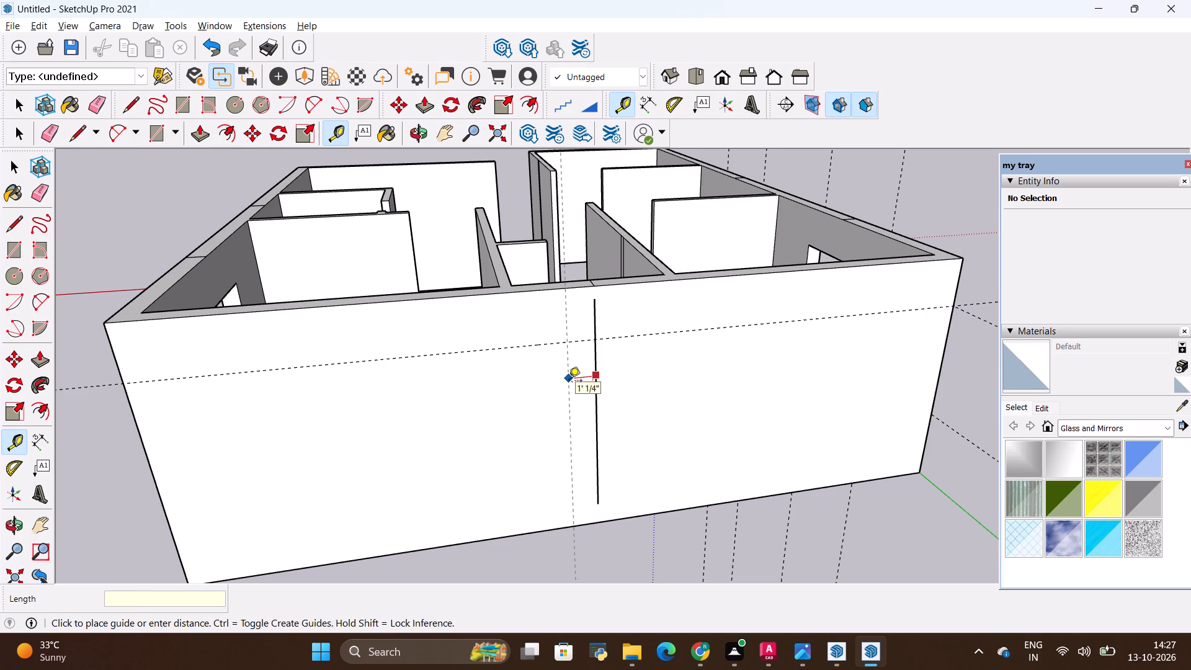
type("1'")
key("Return")
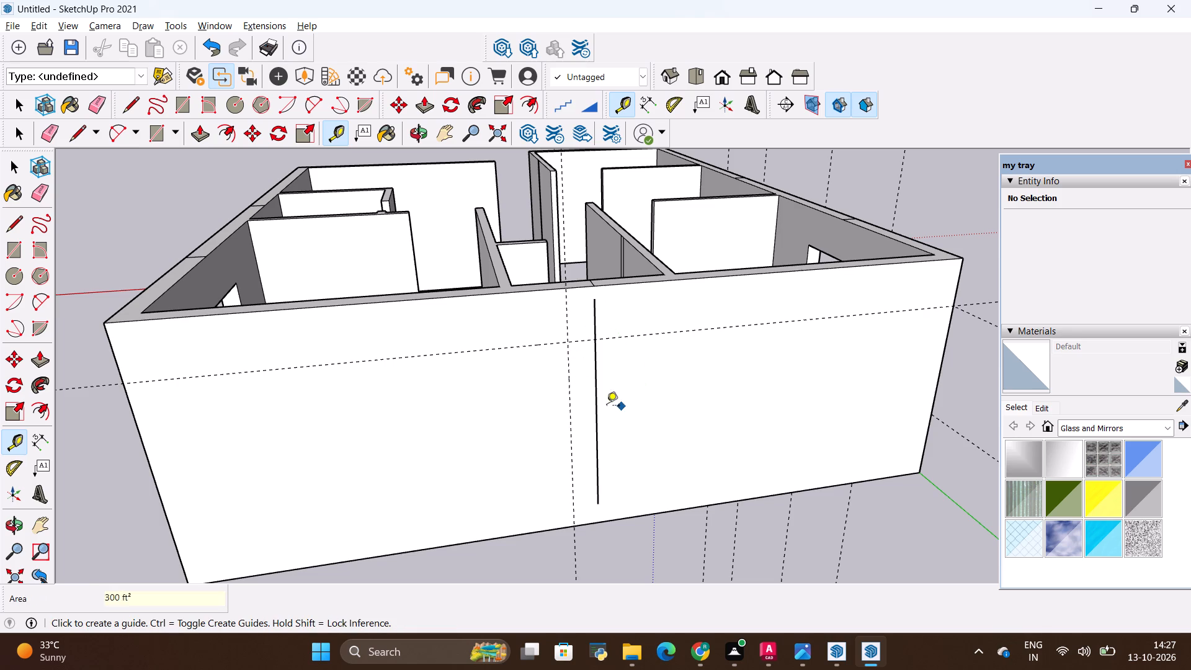
left_click(592, 377)
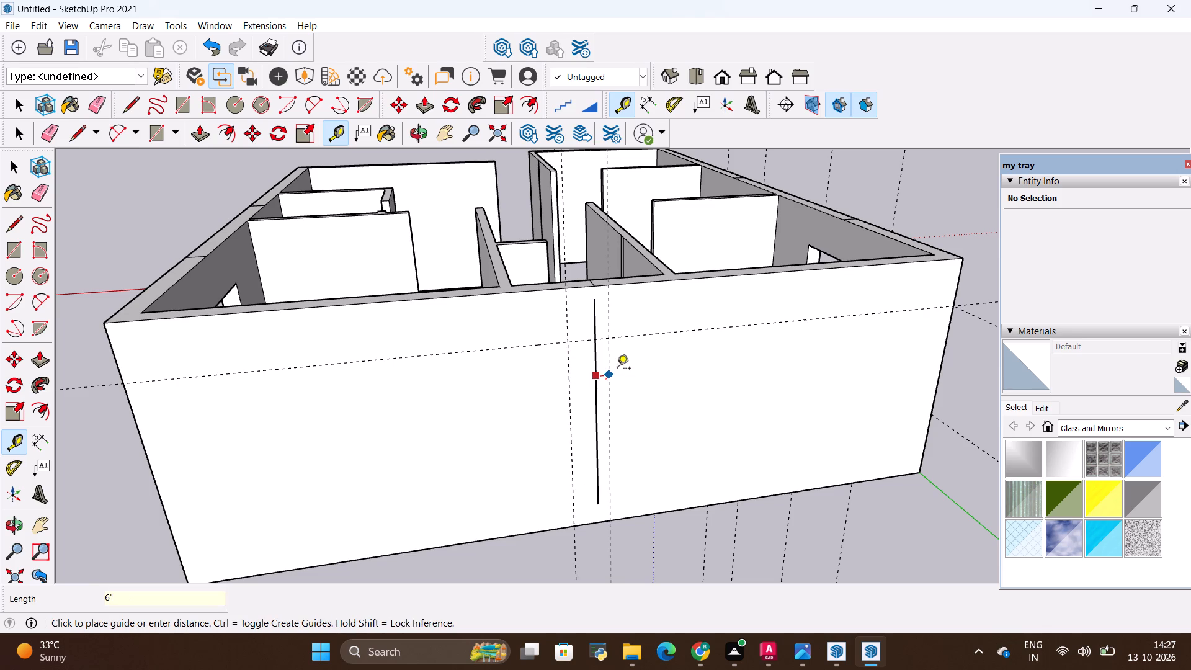
key("BackSpace")
type("1'")
key("Return")
key("Escape")
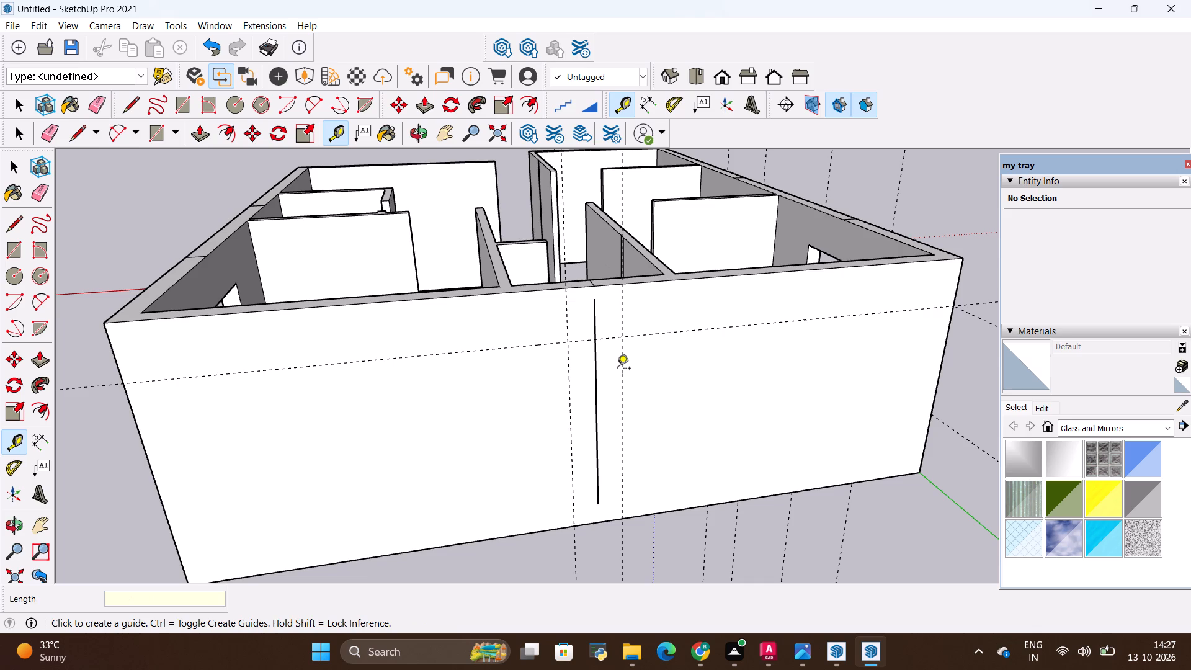
Place a second horizontal guide 2' below the existing horizontal guide on the short wall's outer face.
scroll(602, 364, "up", 2)
left_click(611, 334)
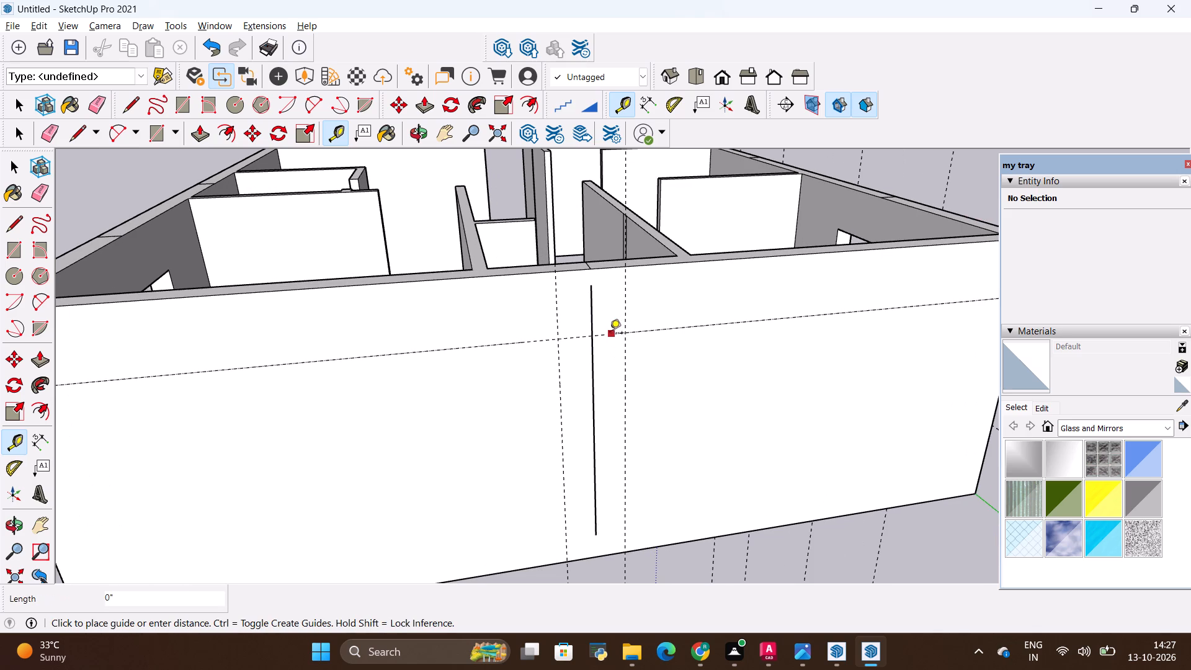
key("BackSpace")
type("2'")
key("Return")
key("Escape")
Erase the vertical centre line on the short wall's outer face.
key("e")
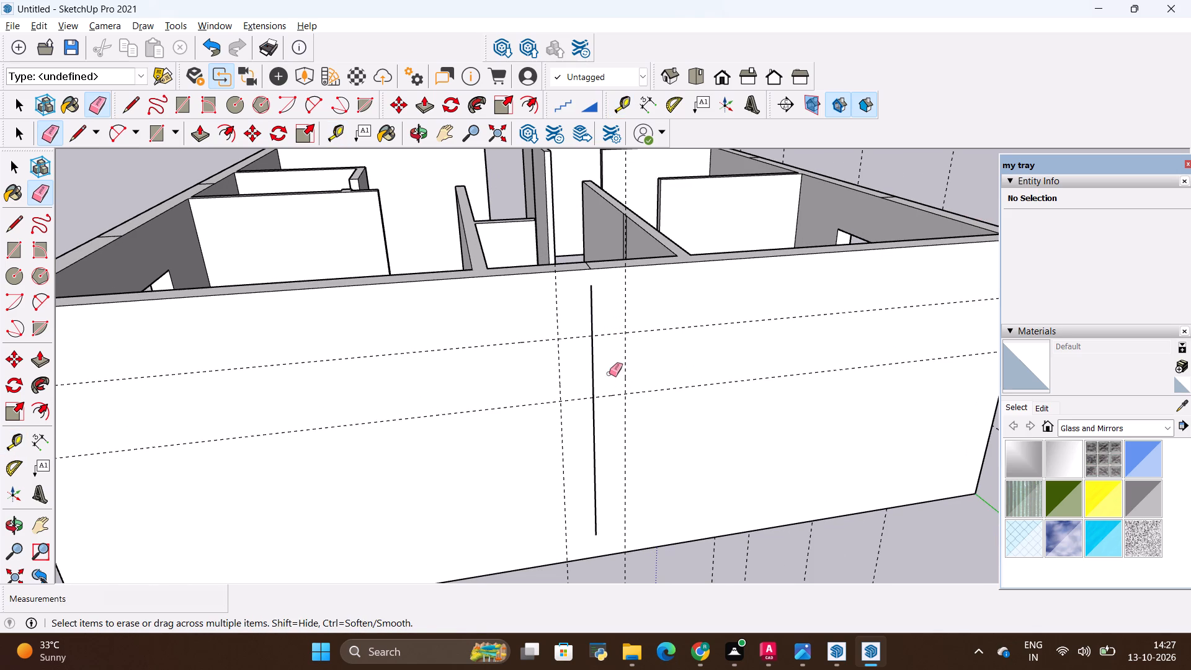
left_click_drag(599, 361, 591, 364)
Draw a 2' by 2' rectangle between the four guide intersections on the short wall's outer face.
key("r")
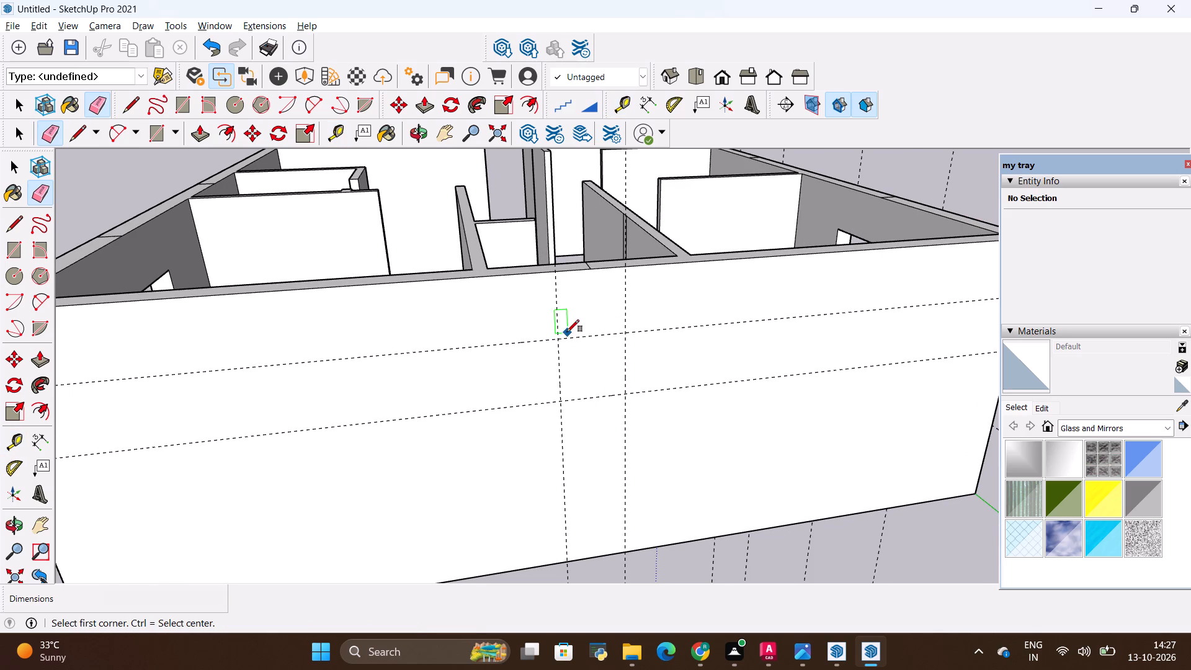
left_click(561, 337)
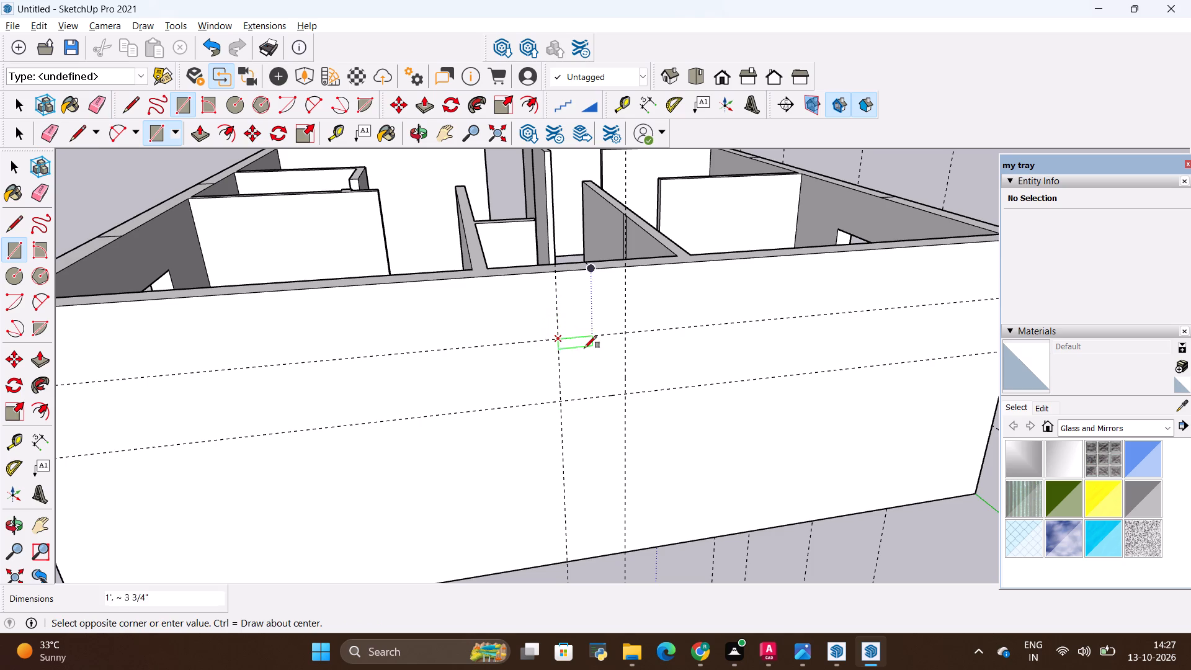
left_click(625, 395)
Push the square face through the full thickness of the short outer wall to cut the toilet opening.
middle_click_drag(586, 427, 586, 430)
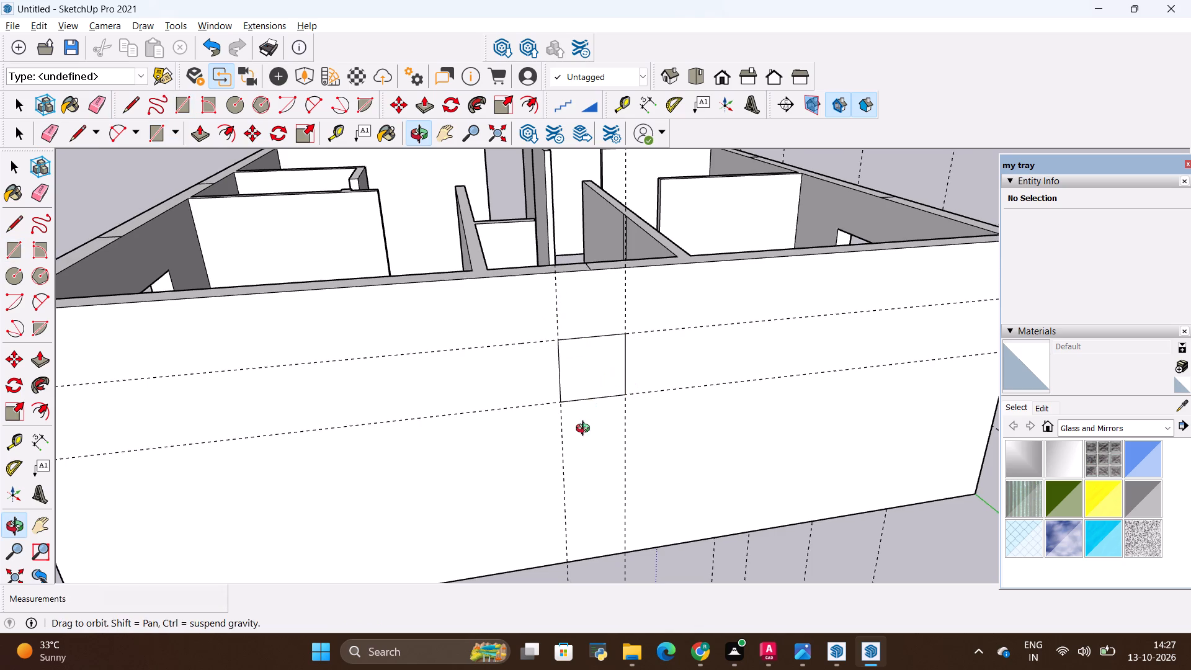
middle_click_drag(586, 430, 496, 504)
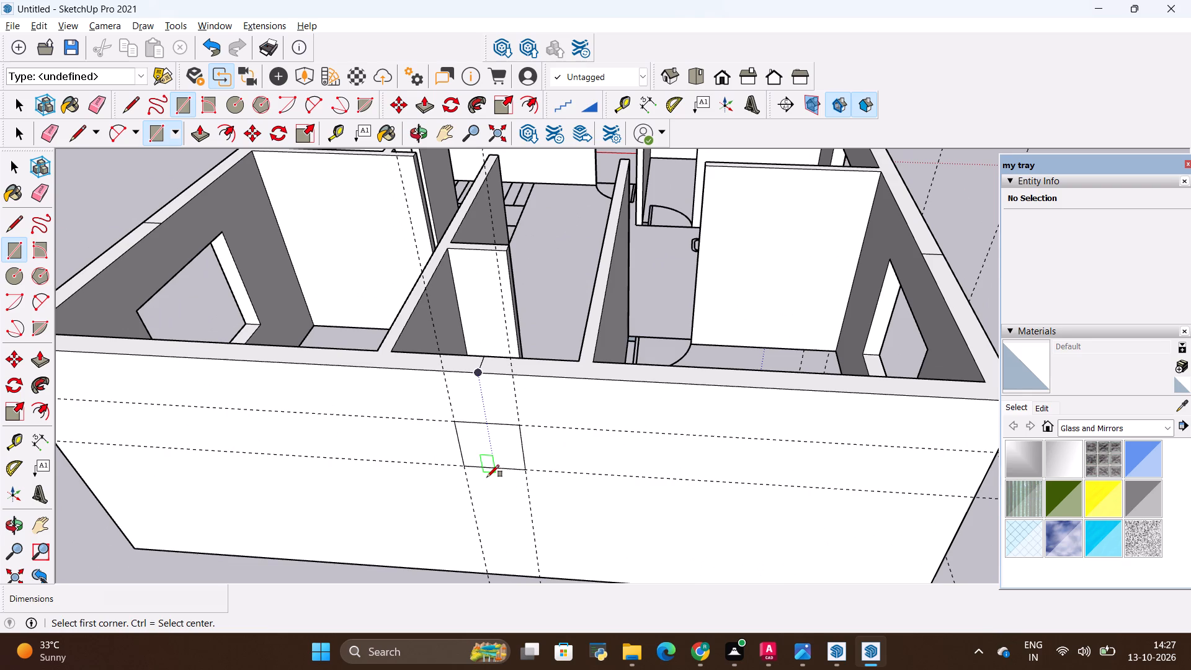
key("p")
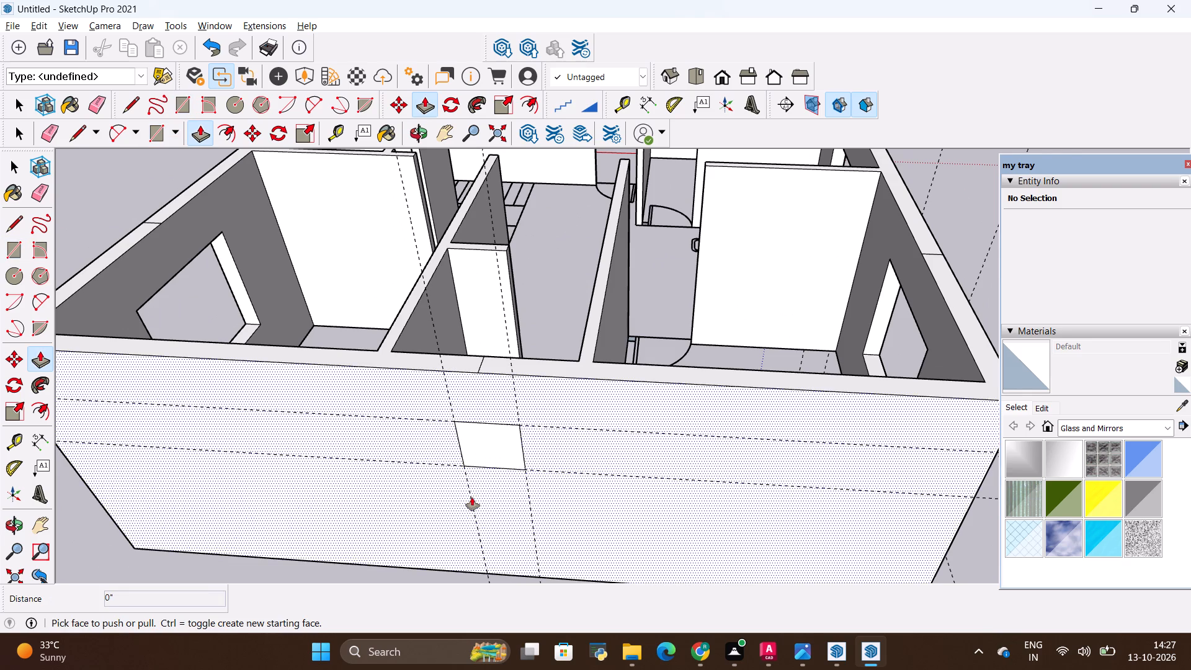
scroll(472, 495, "up", 3)
middle_click_drag(472, 491, 439, 463)
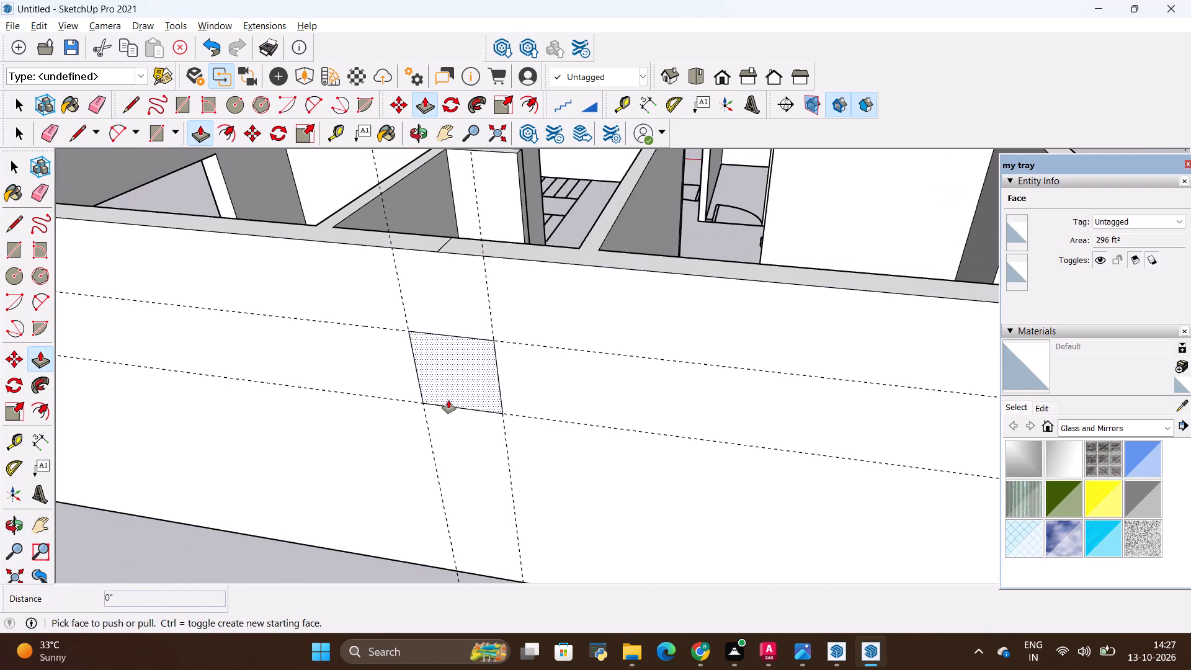
left_click(448, 400)
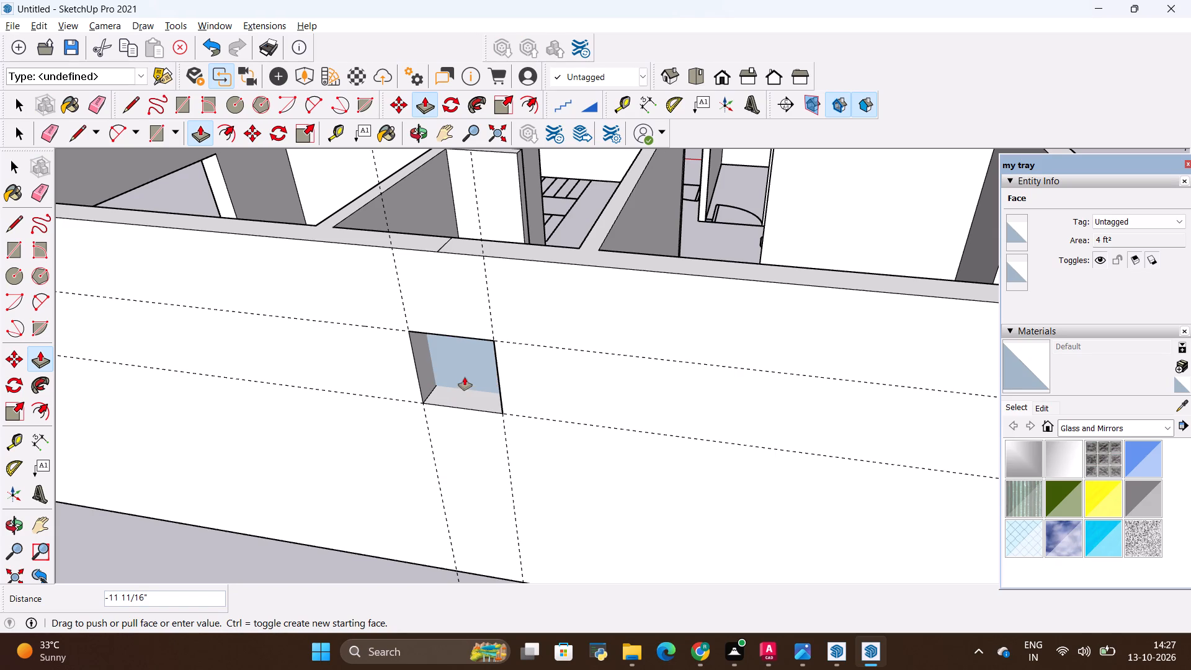
left_click(483, 368)
Erase the two vertical and two horizontal guides around the new toilet opening.
middle_click_drag(430, 439, 436, 442)
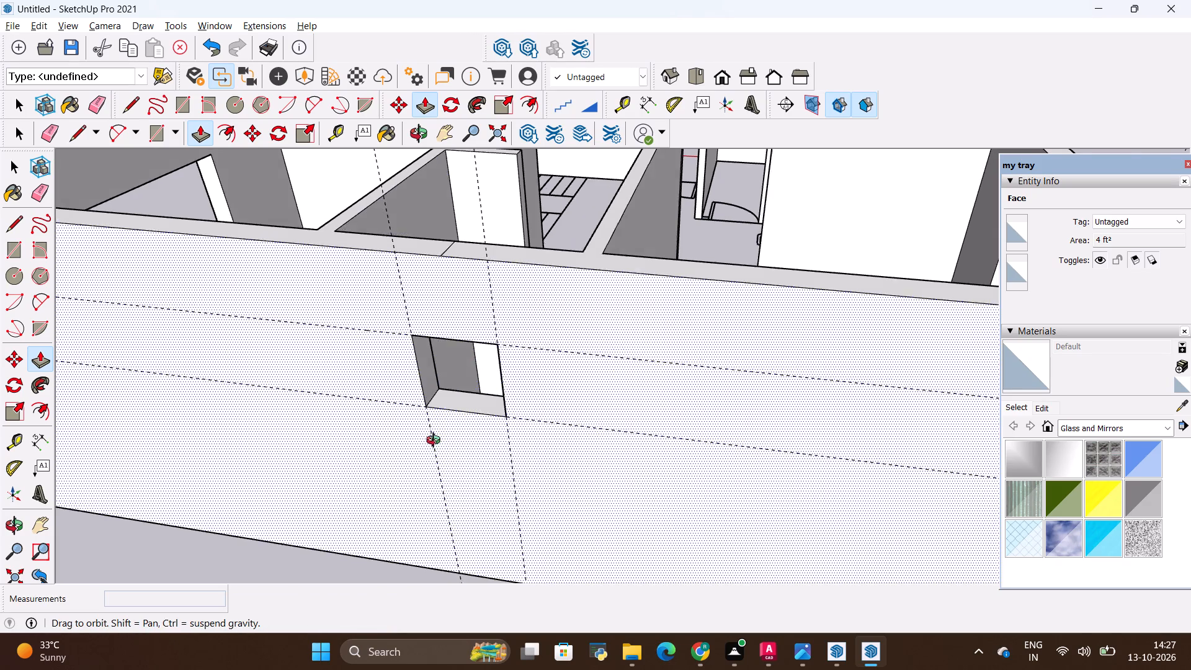
middle_click_drag(436, 442, 514, 402)
key("e")
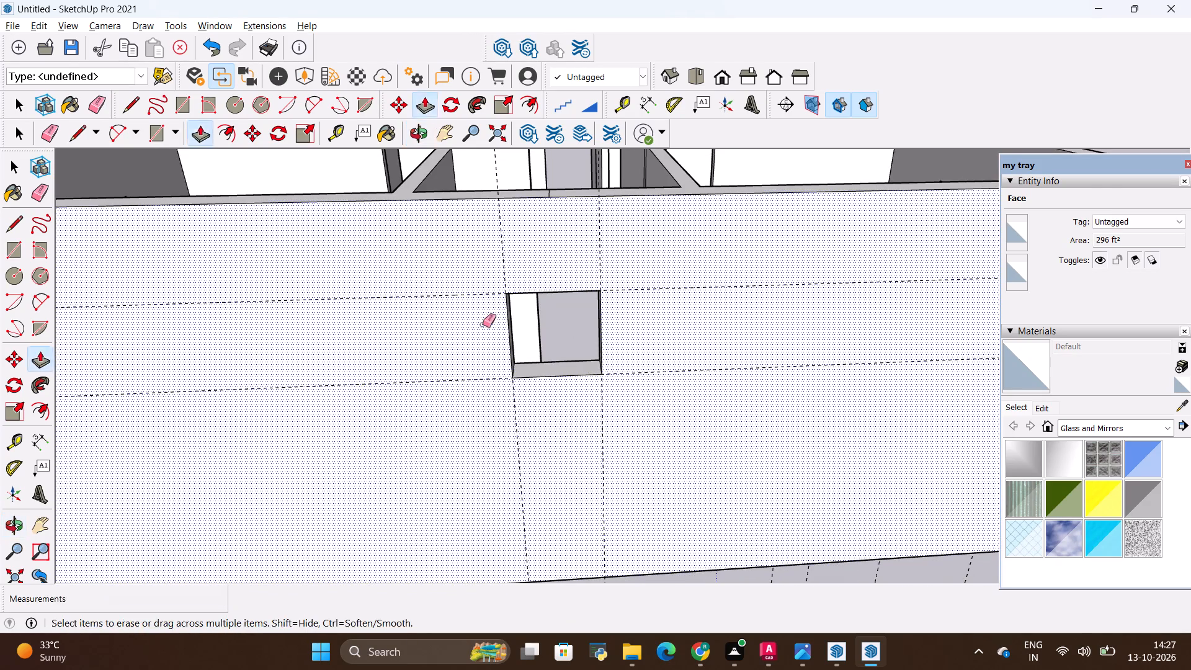
left_click_drag(504, 251, 641, 367)
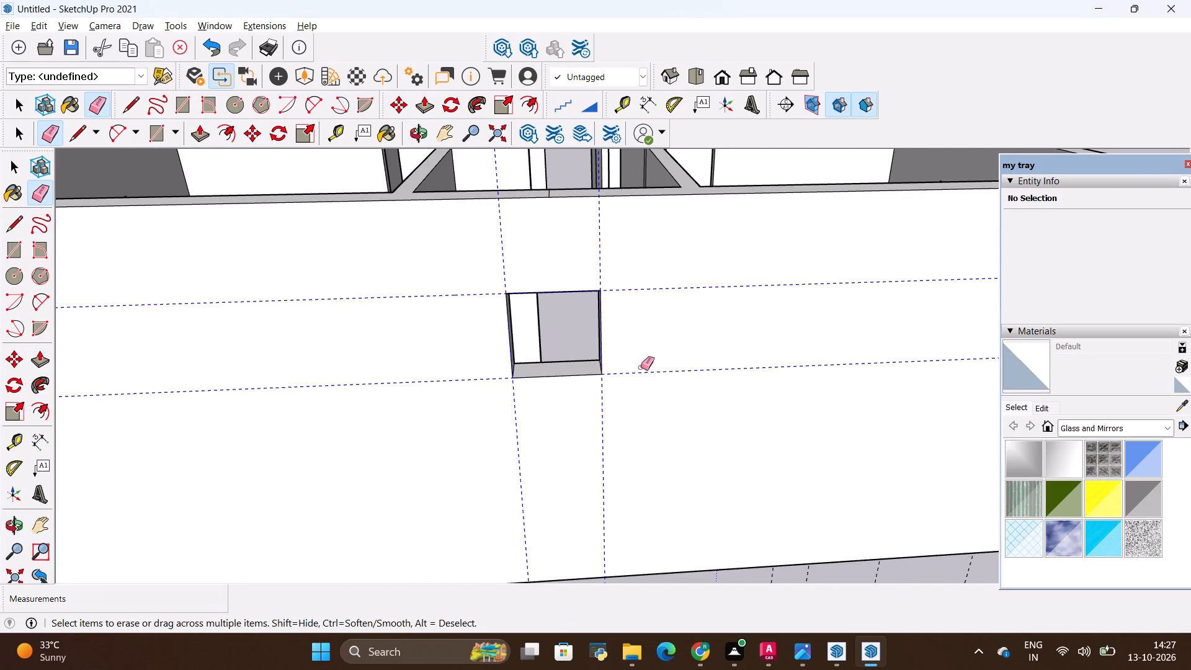
left_click_drag(641, 367, 620, 260)
Erase the remaining four vertical and two horizontal guides around the windows of the far long wall.
scroll(617, 260, "down", 14)
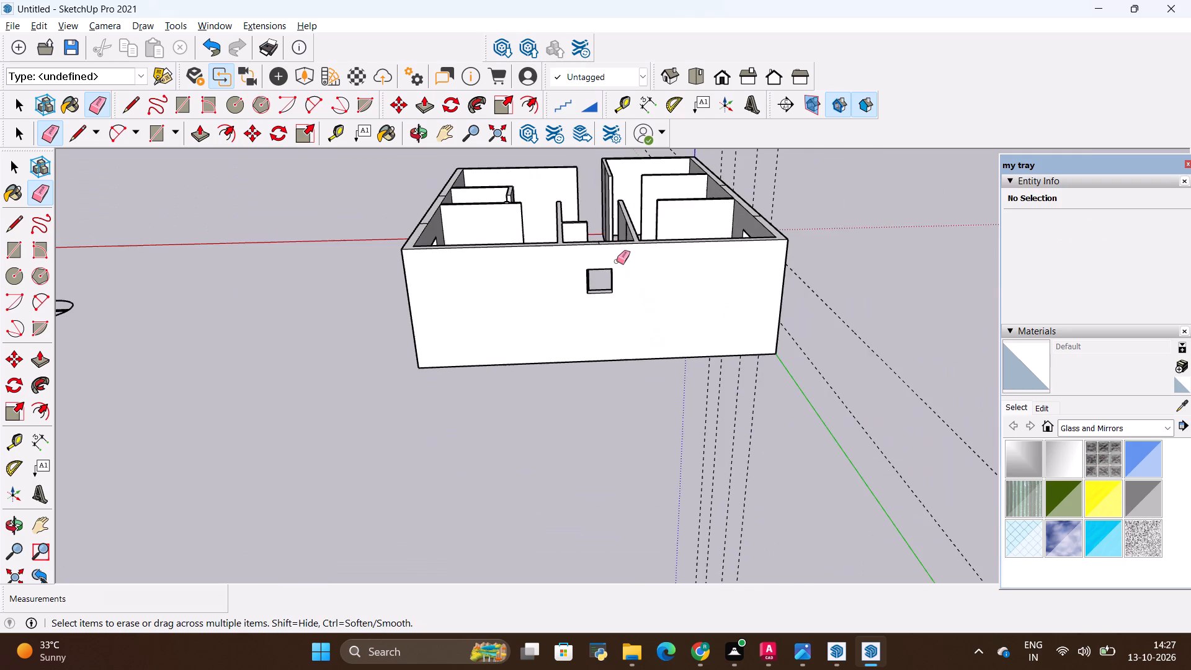
middle_click_drag(671, 261, 613, 354)
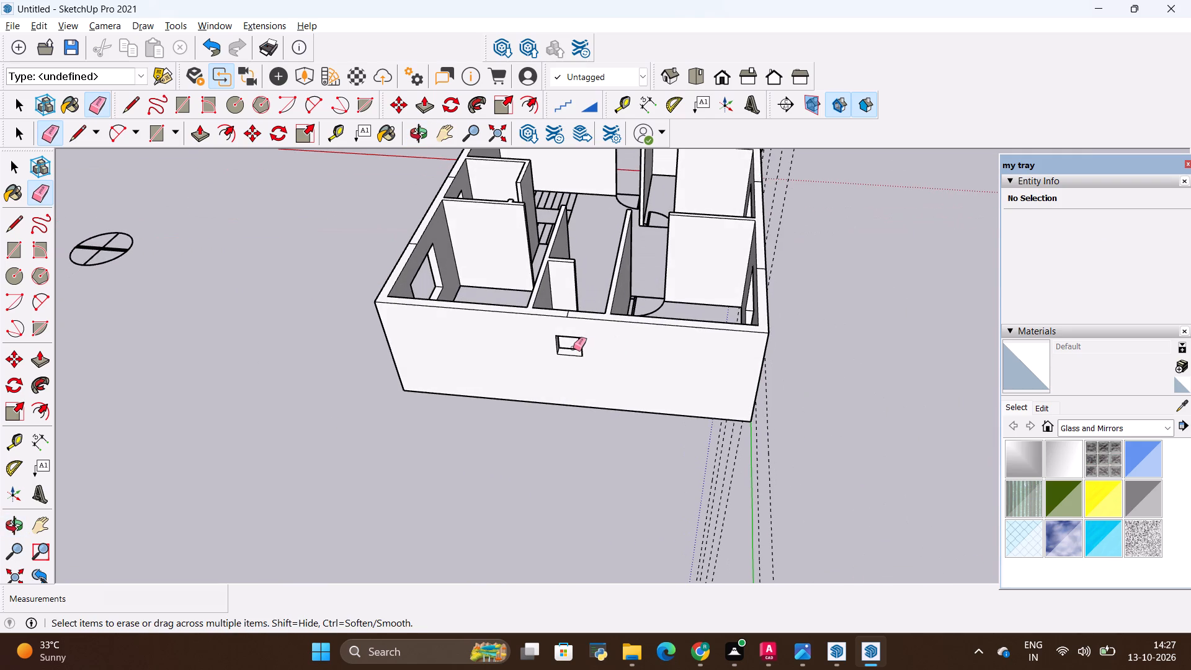
scroll(563, 334, "down", 11)
scroll(610, 229, "up", 3)
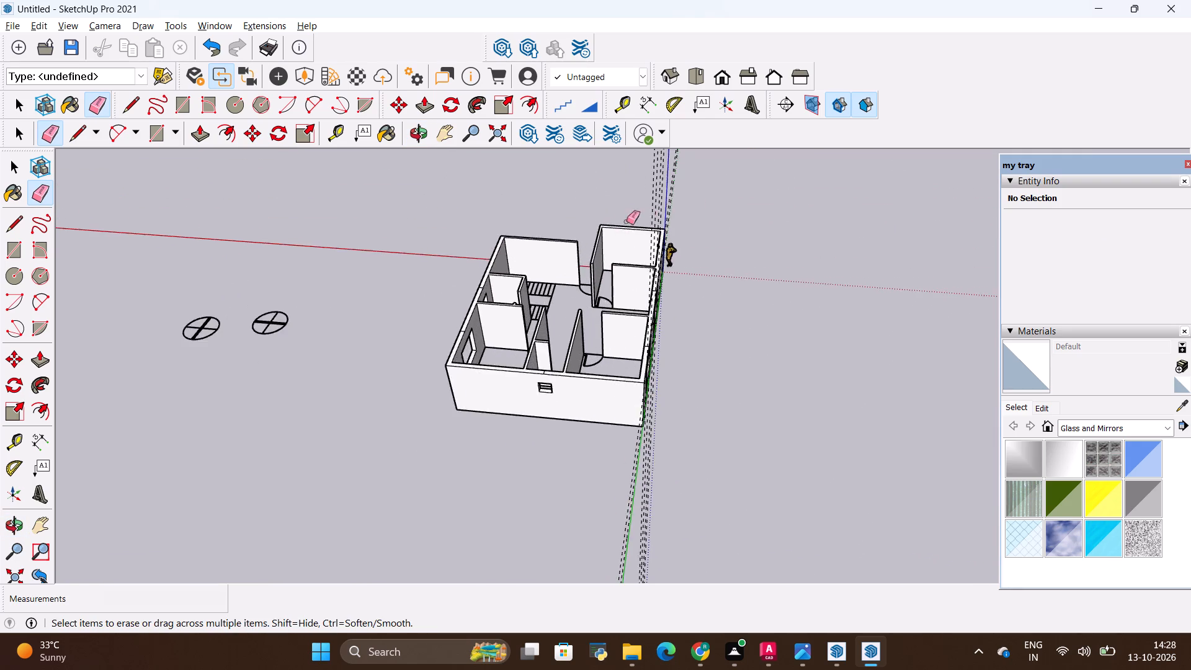
scroll(627, 221, "up", 4)
scroll(582, 418, "up", 1)
middle_click_drag(583, 418, 940, 322)
middle_click_drag(575, 426, 768, 396)
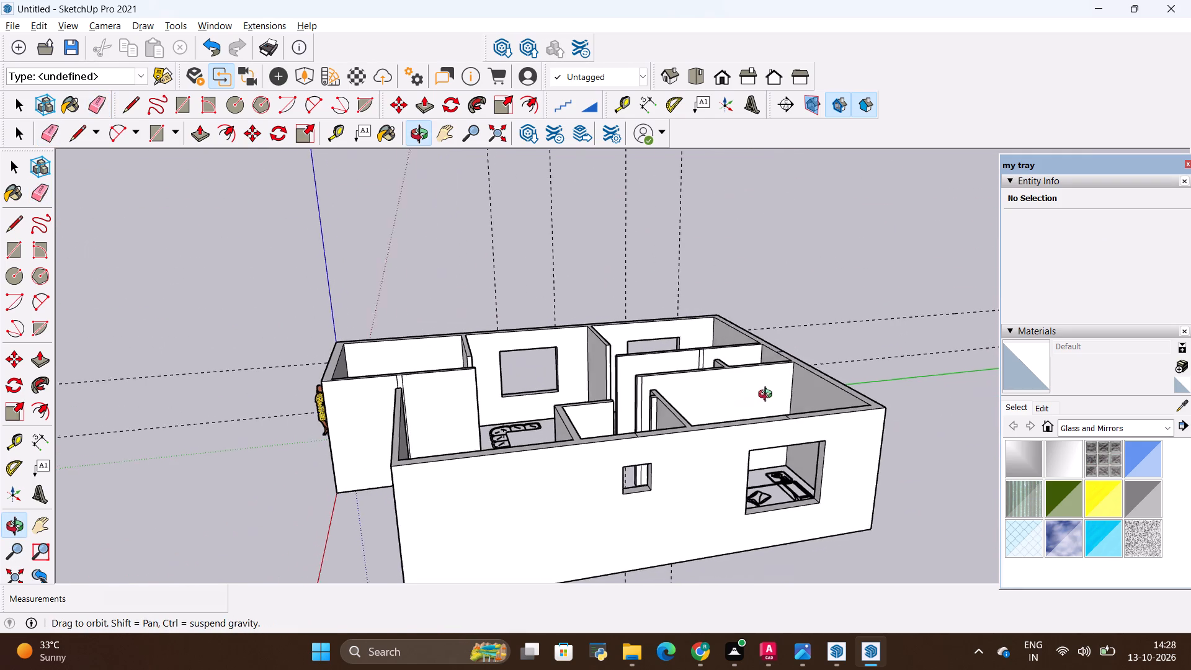
middle_click_drag(768, 396, 769, 396)
left_click_drag(780, 250, 501, 264)
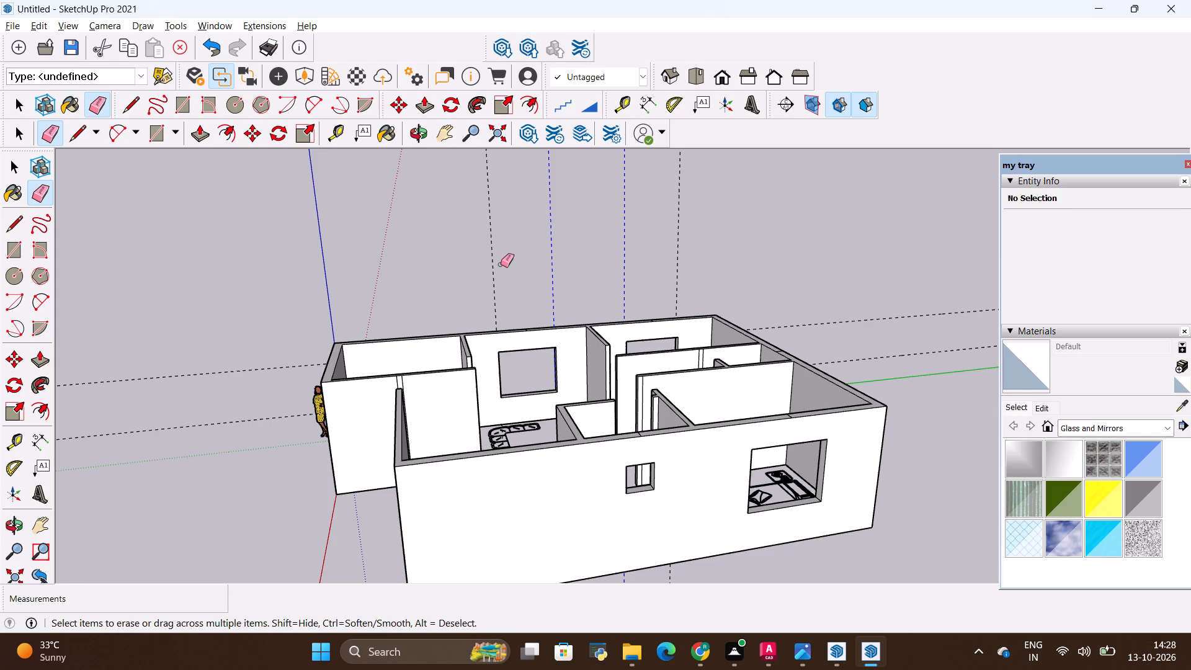
left_click_drag(501, 264, 486, 264)
left_click_drag(648, 232, 683, 231)
left_click_drag(850, 284, 910, 398)
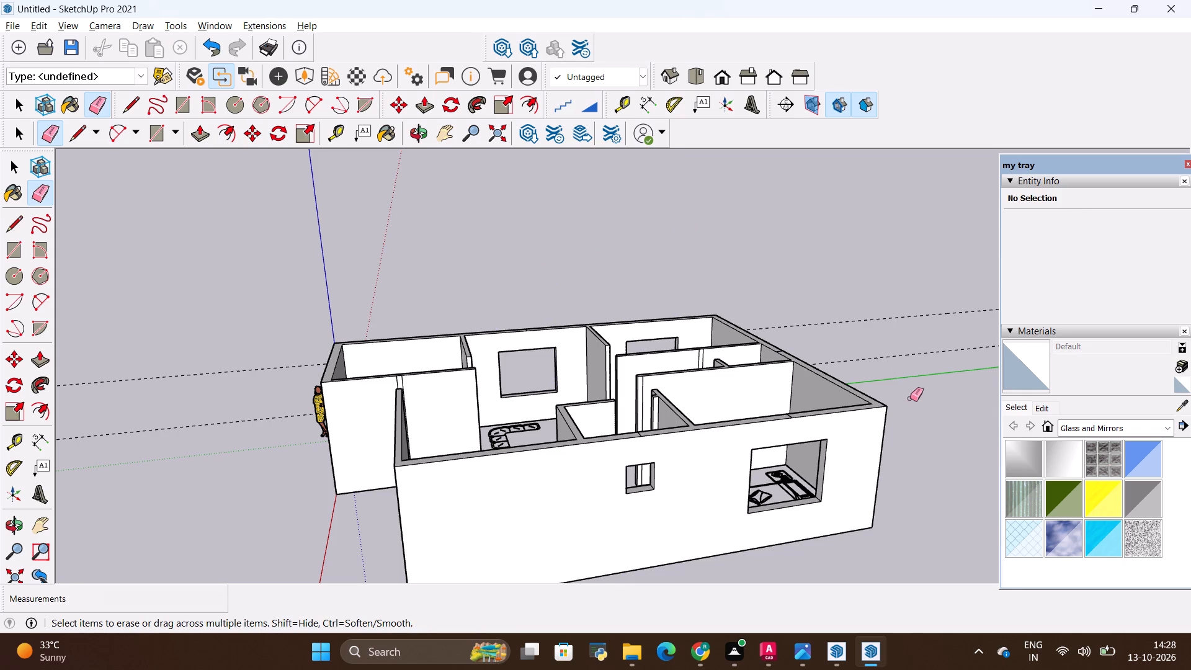
left_click_drag(910, 398, 912, 402)
left_click_drag(890, 298, 890, 320)
left_click_drag(890, 324, 891, 363)
key("space")
left_click(828, 321)
Pull the small square on the floor beside the toilet door up 10' to the top of the walls.
scroll(677, 507, "up", 5)
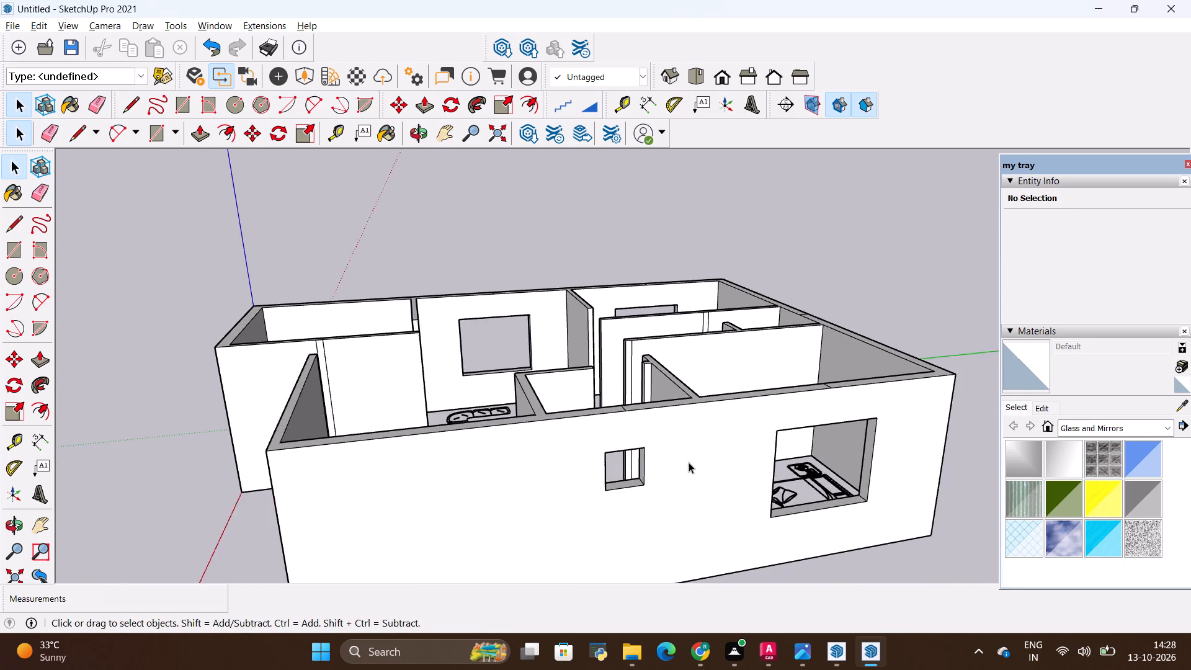
scroll(689, 462, "up", 2)
scroll(720, 308, "up", 6)
middle_click_drag(713, 378, 714, 396)
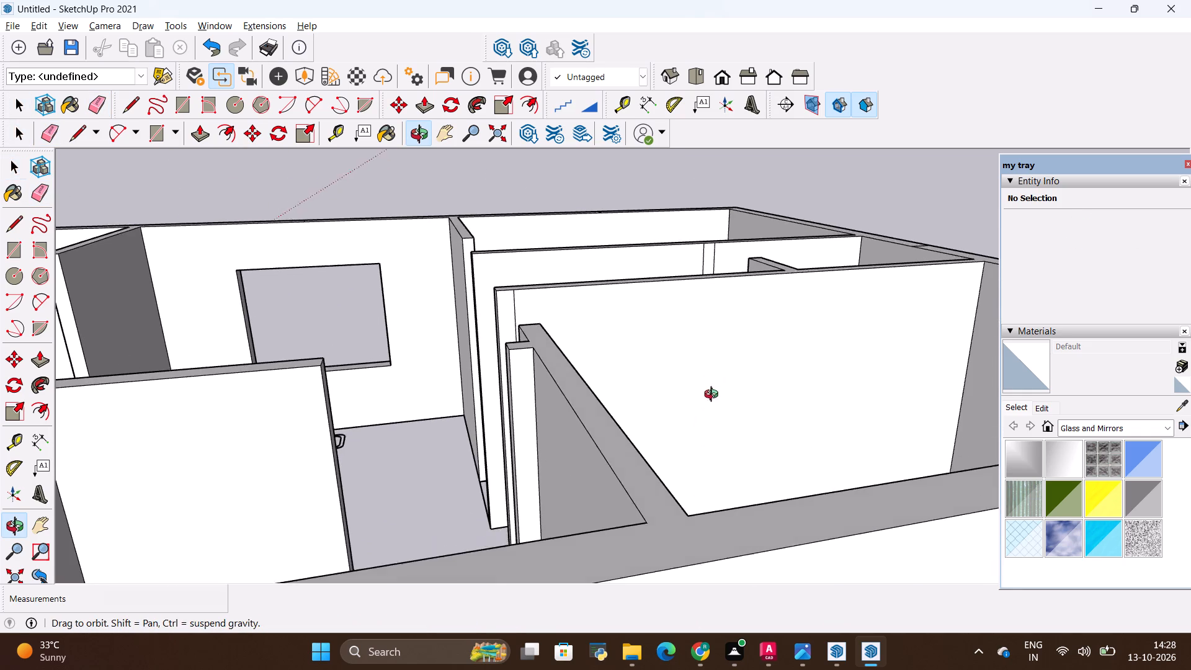
middle_click_drag(714, 396, 707, 493)
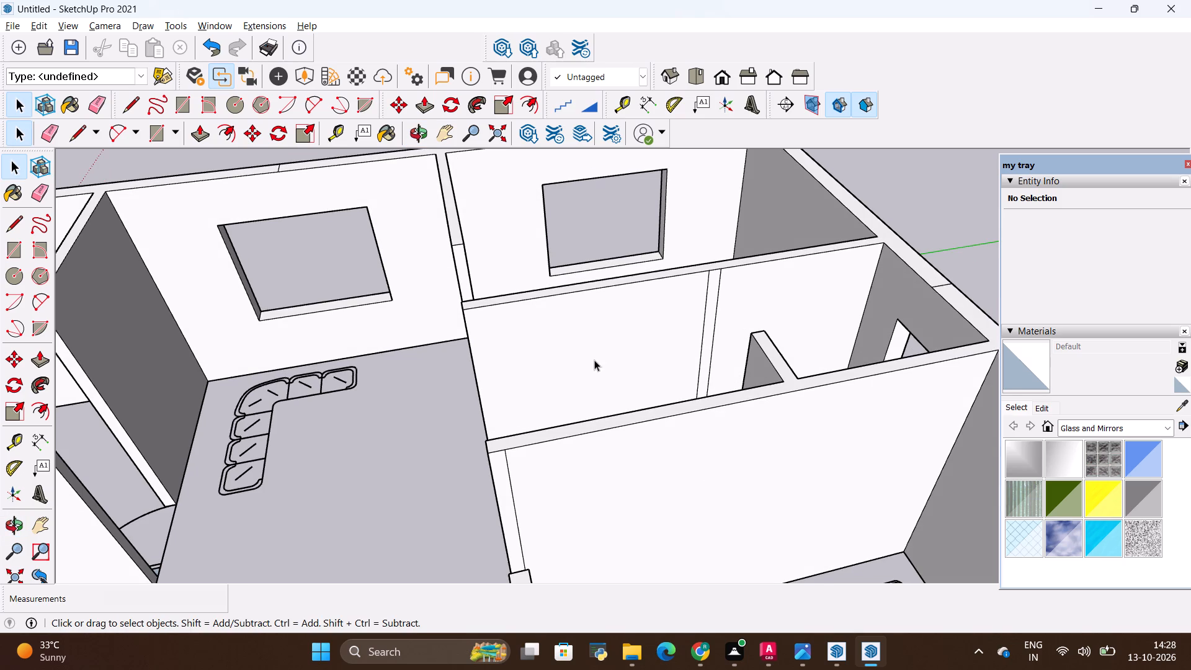
middle_click_drag(593, 371, 690, 442)
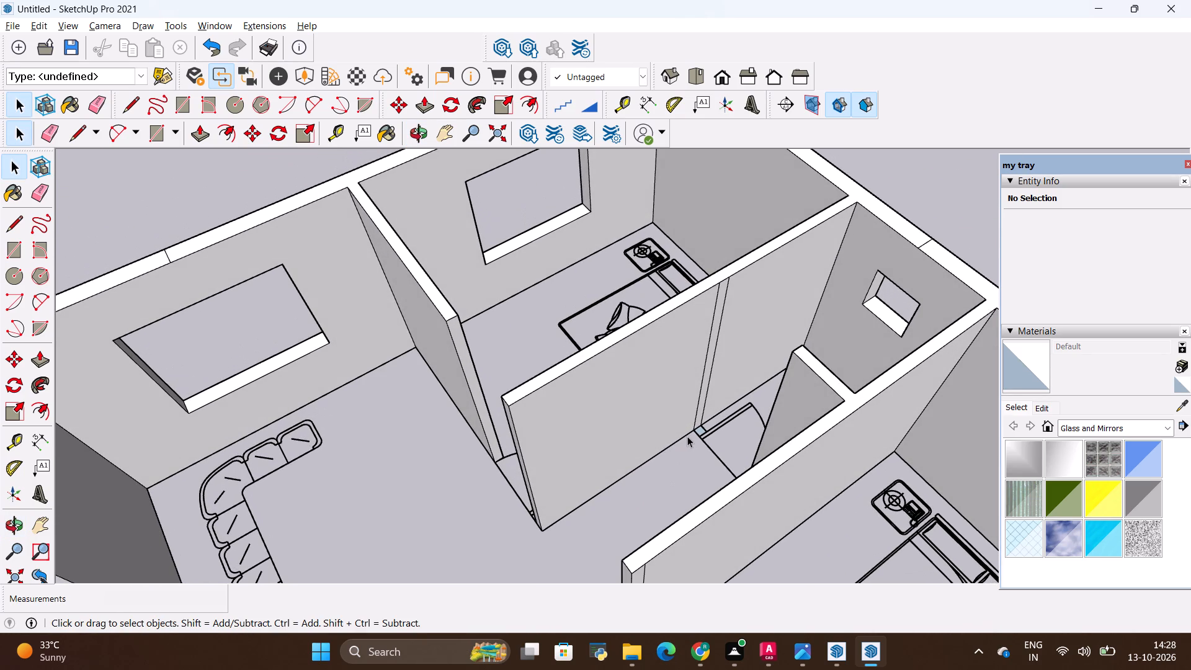
scroll(697, 429, "up", 13)
key("p")
left_click(703, 435)
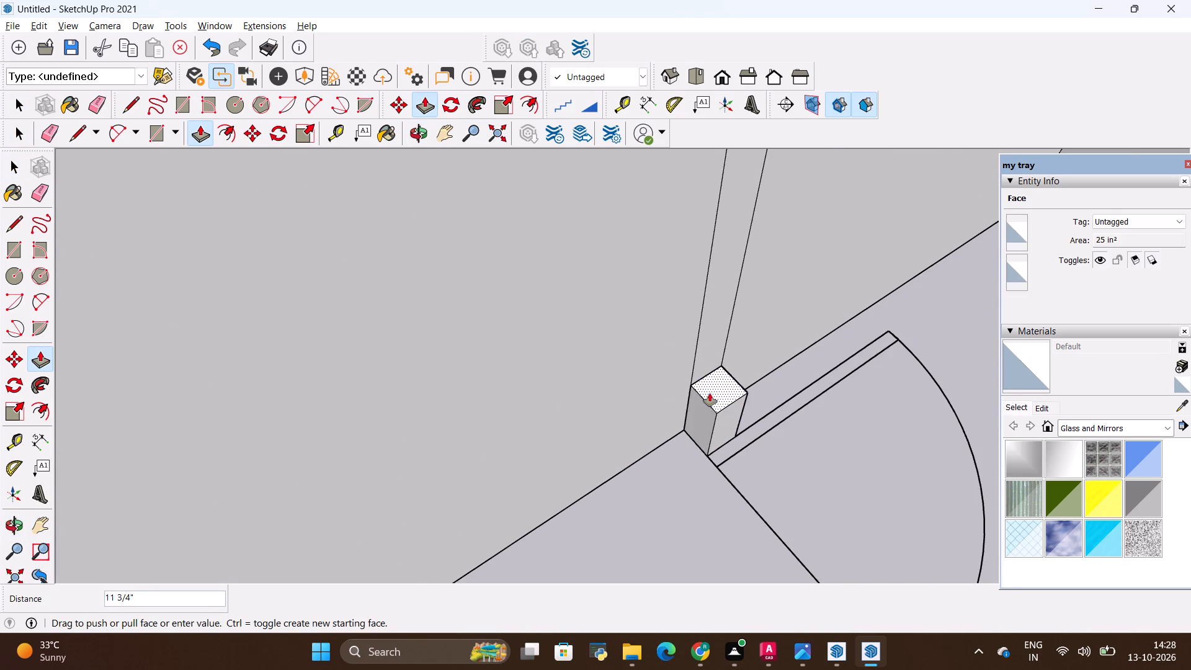
scroll(710, 397, "down", 17)
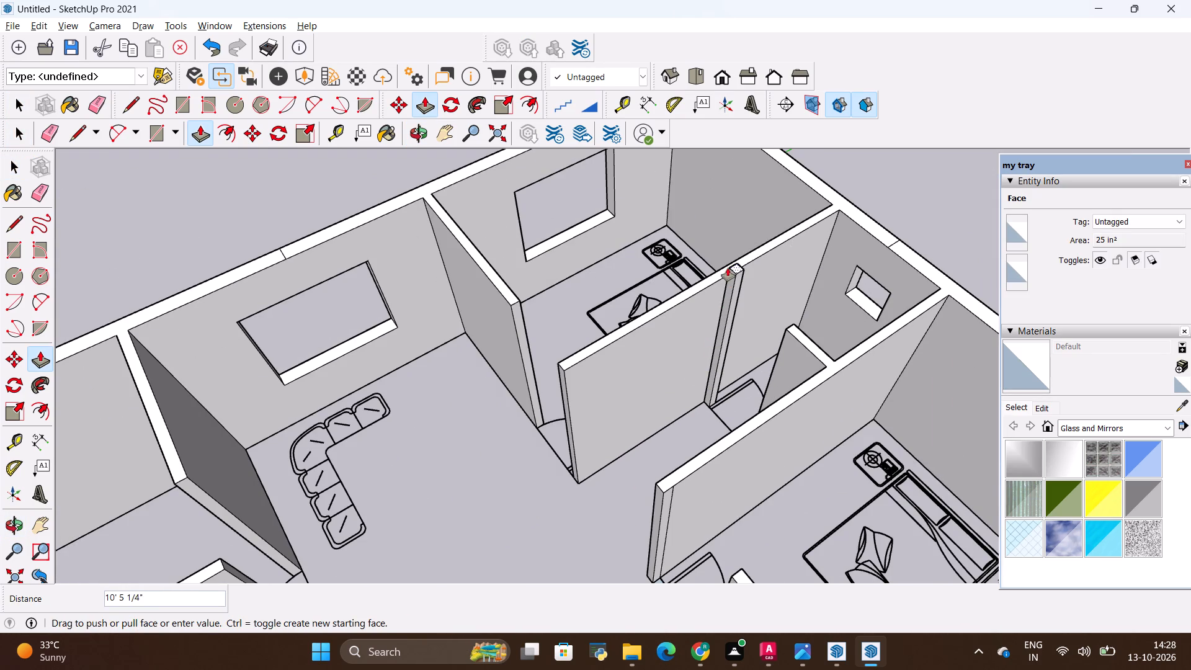
left_click(717, 274)
Erase the seam line between the new door-side pier and the partition's top face.
scroll(733, 268, "up", 12)
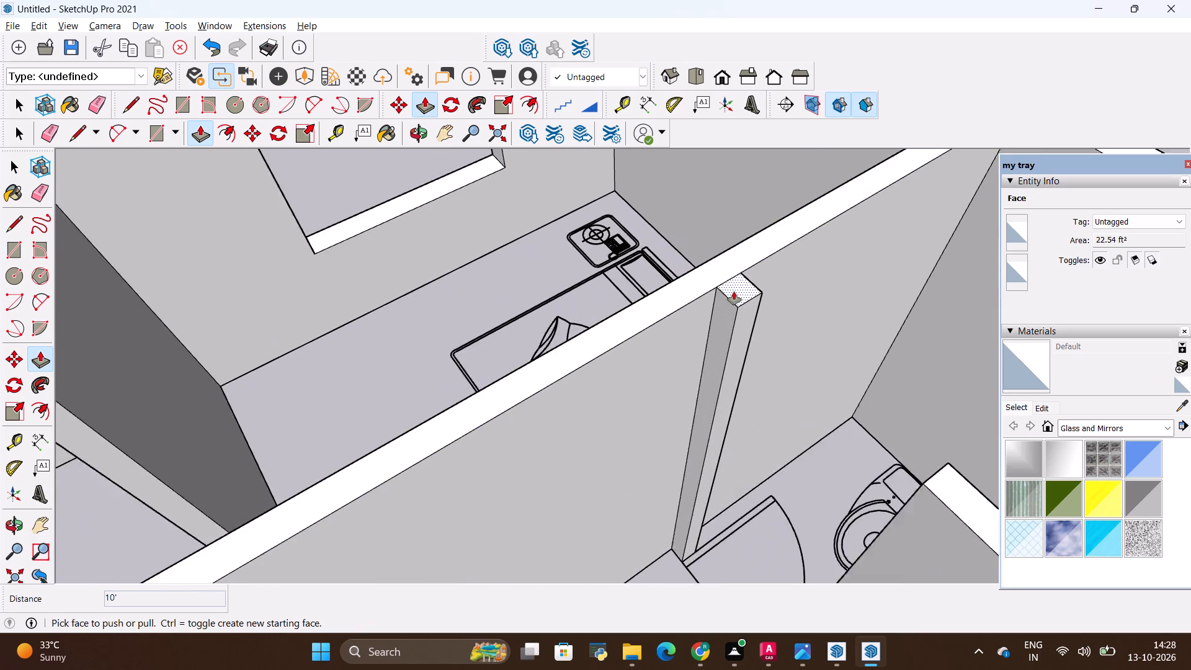
scroll(734, 292, "up", 2)
key("e")
left_click_drag(726, 265, 730, 272)
Erase the short line across the short outer wall's top face above the toilet opening.
scroll(720, 276, "down", 6)
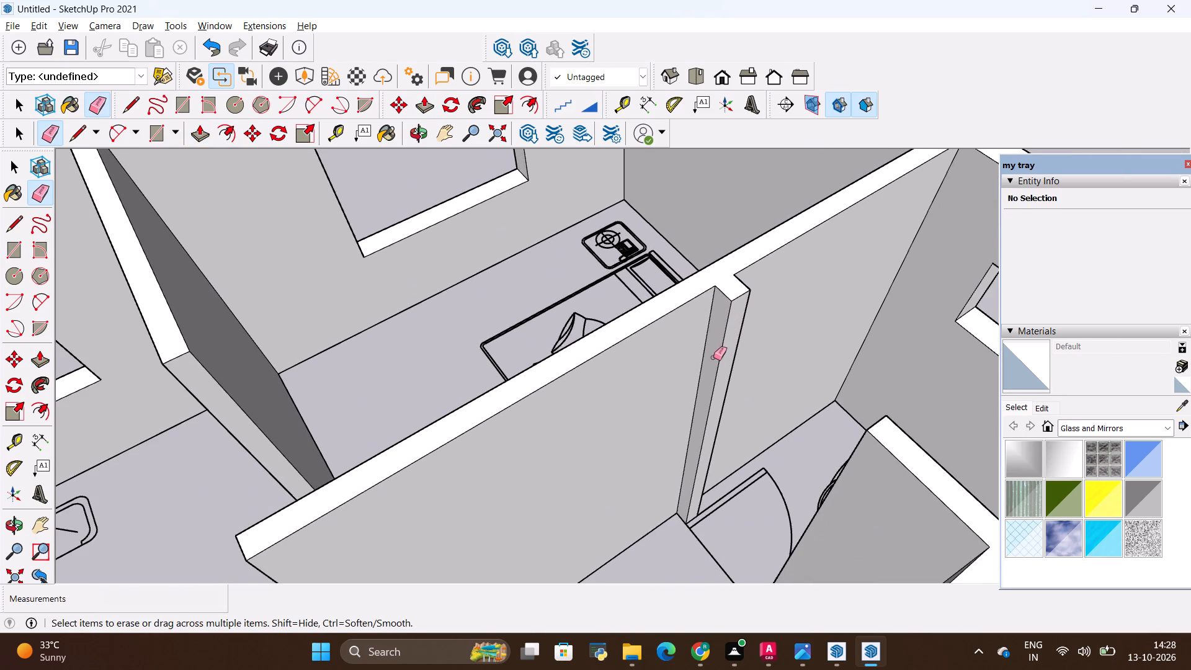
middle_click_drag(710, 367, 627, 405)
scroll(481, 389, "down", 13)
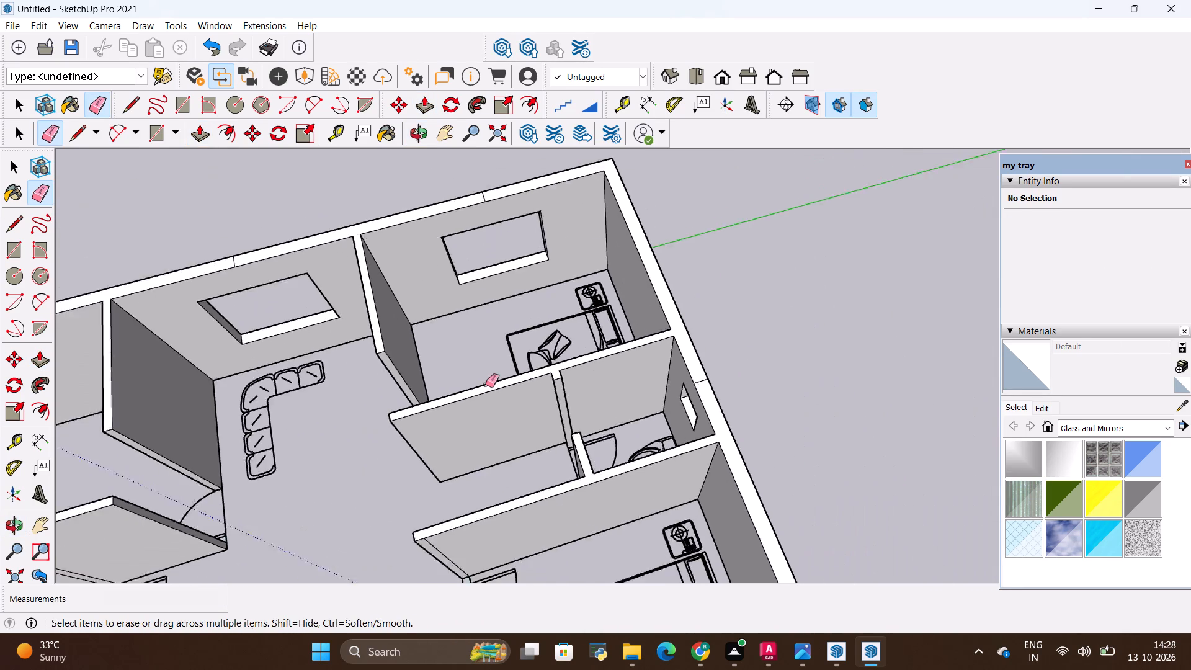
scroll(486, 385, "down", 3)
middle_click_drag(474, 406, 780, 342)
middle_click_drag(688, 453, 739, 416)
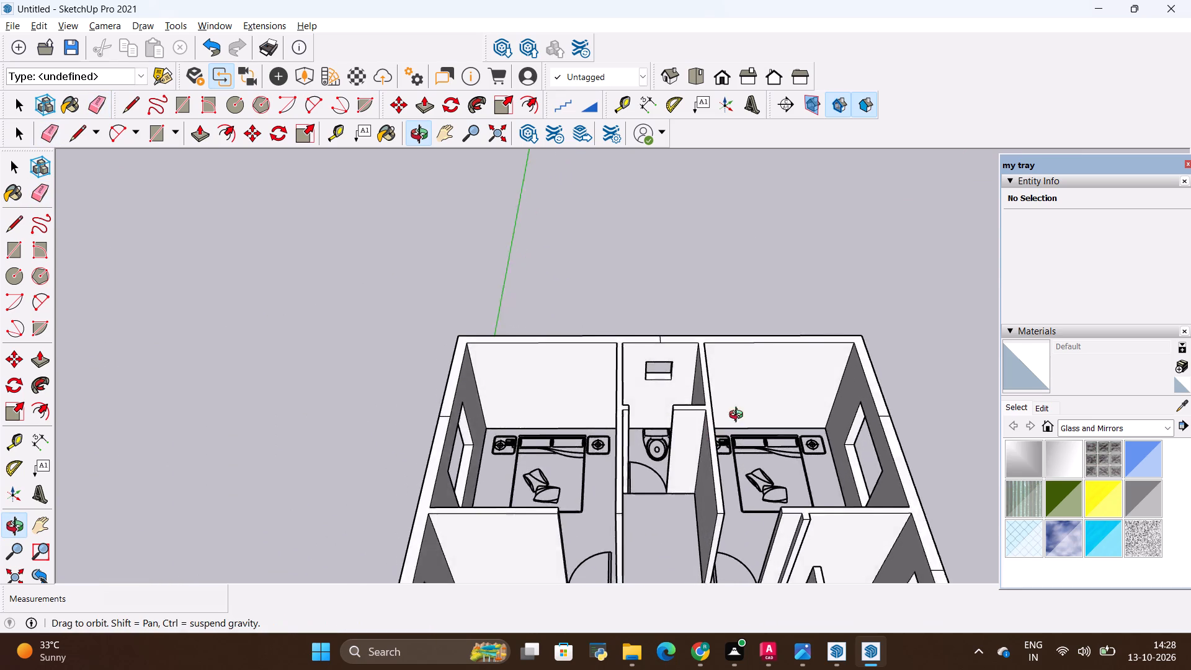
middle_click_drag(739, 416, 762, 380)
scroll(696, 333, "up", 16)
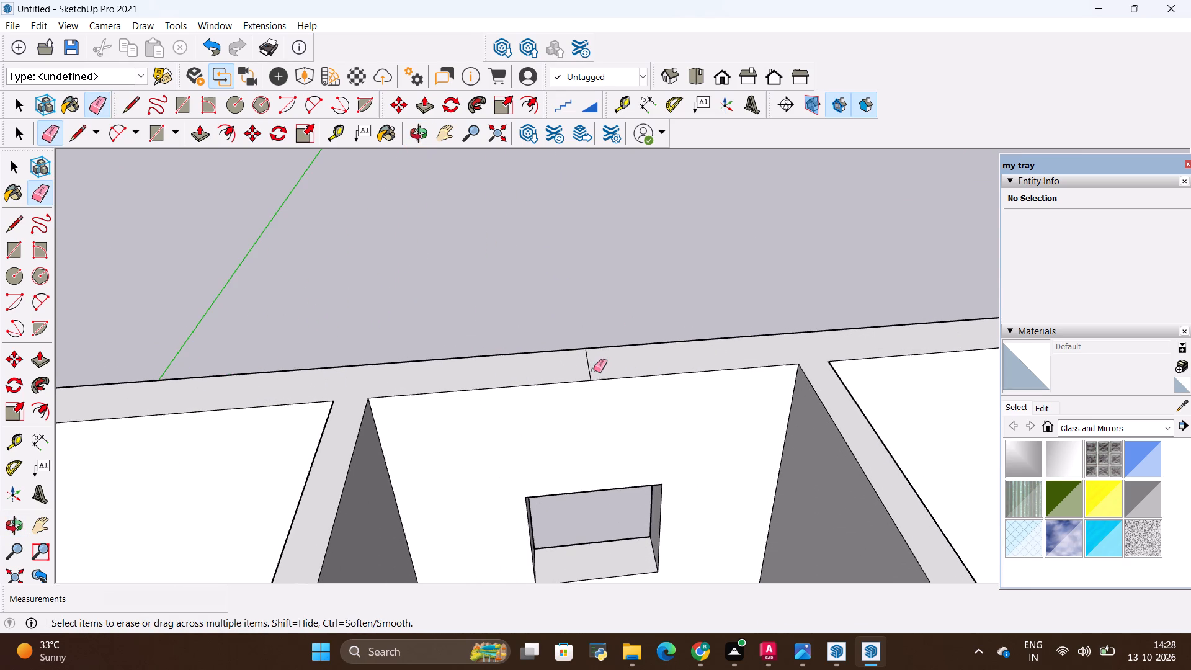
left_click_drag(599, 360, 557, 364)
scroll(588, 310, "down", 10)
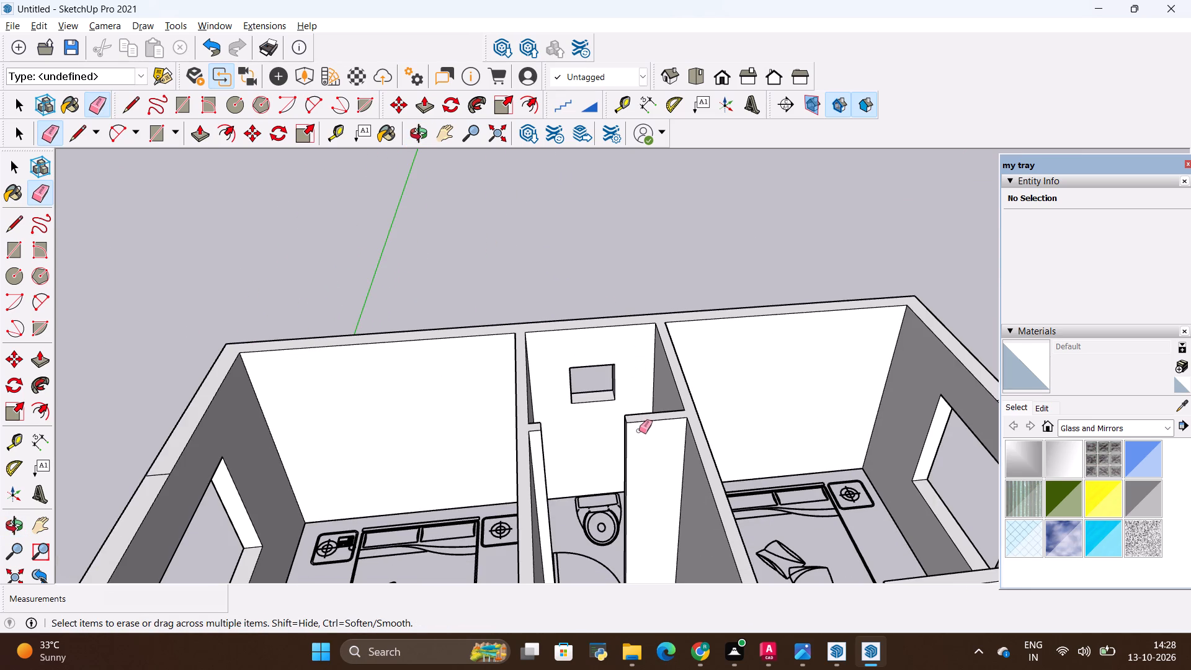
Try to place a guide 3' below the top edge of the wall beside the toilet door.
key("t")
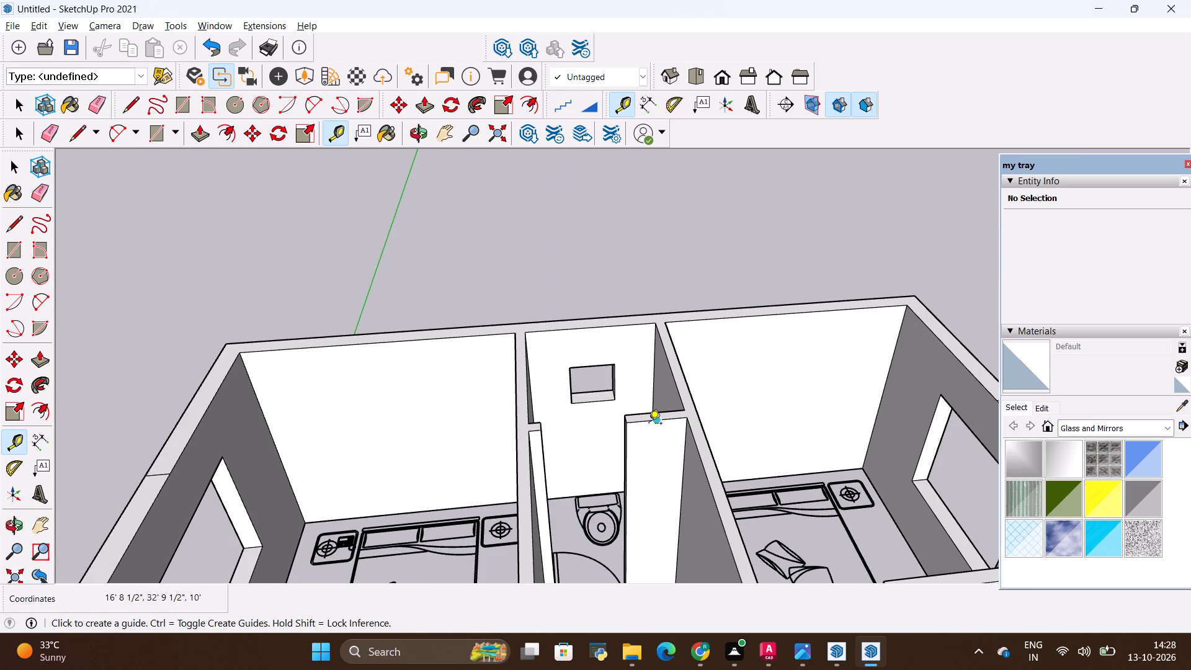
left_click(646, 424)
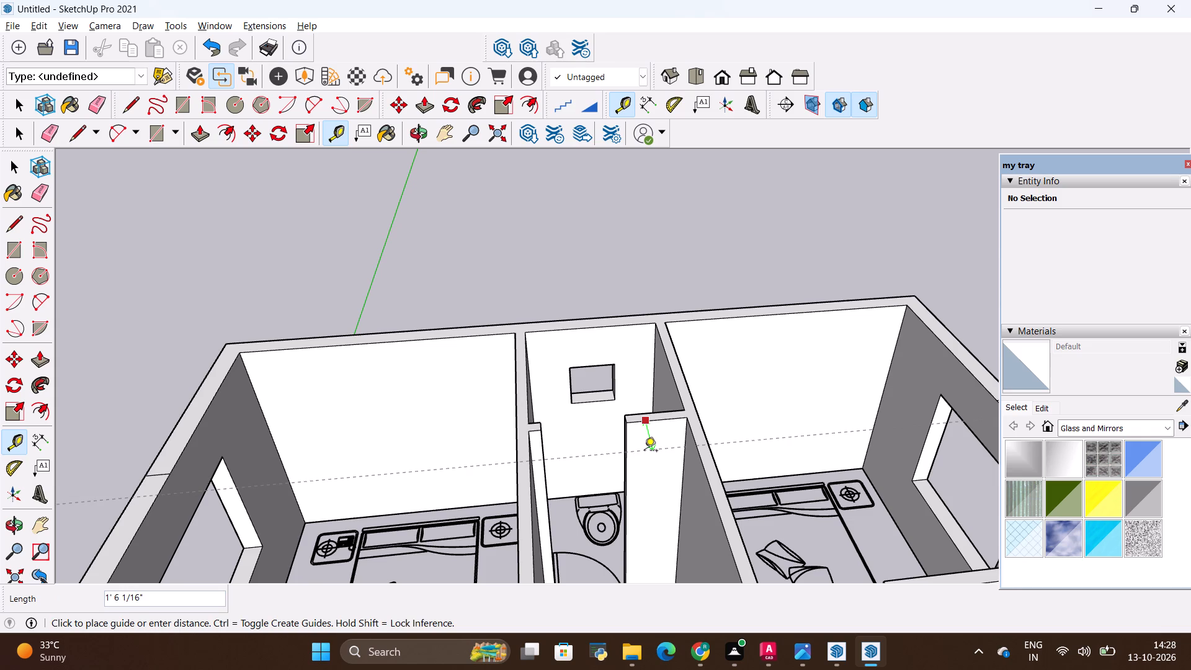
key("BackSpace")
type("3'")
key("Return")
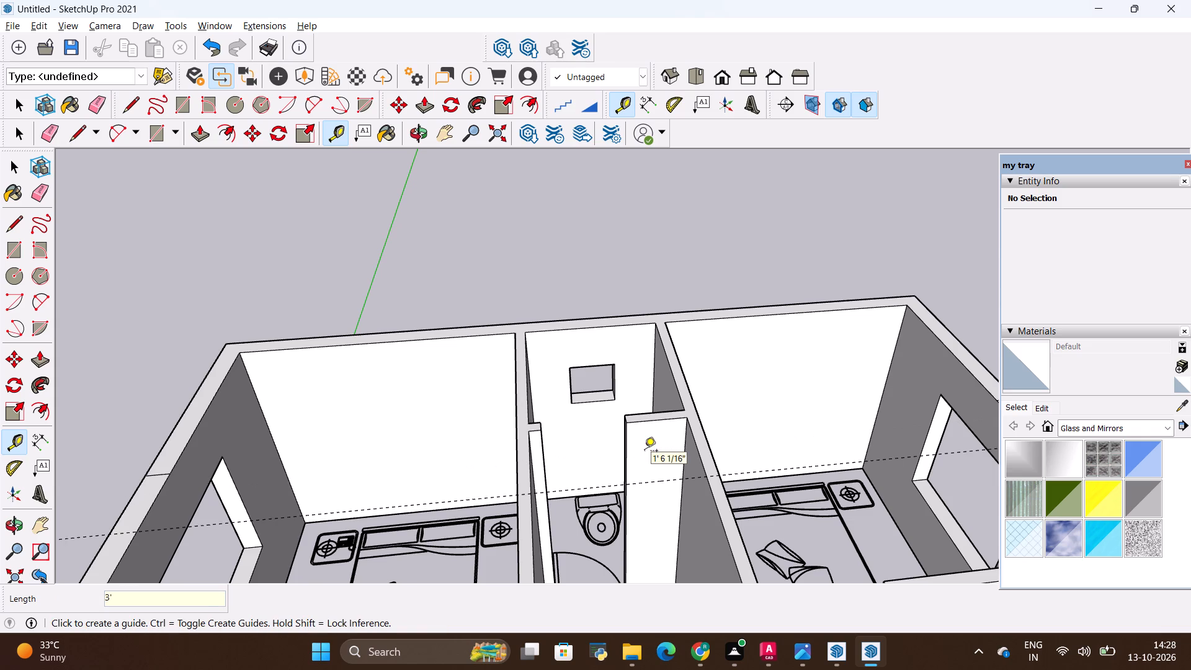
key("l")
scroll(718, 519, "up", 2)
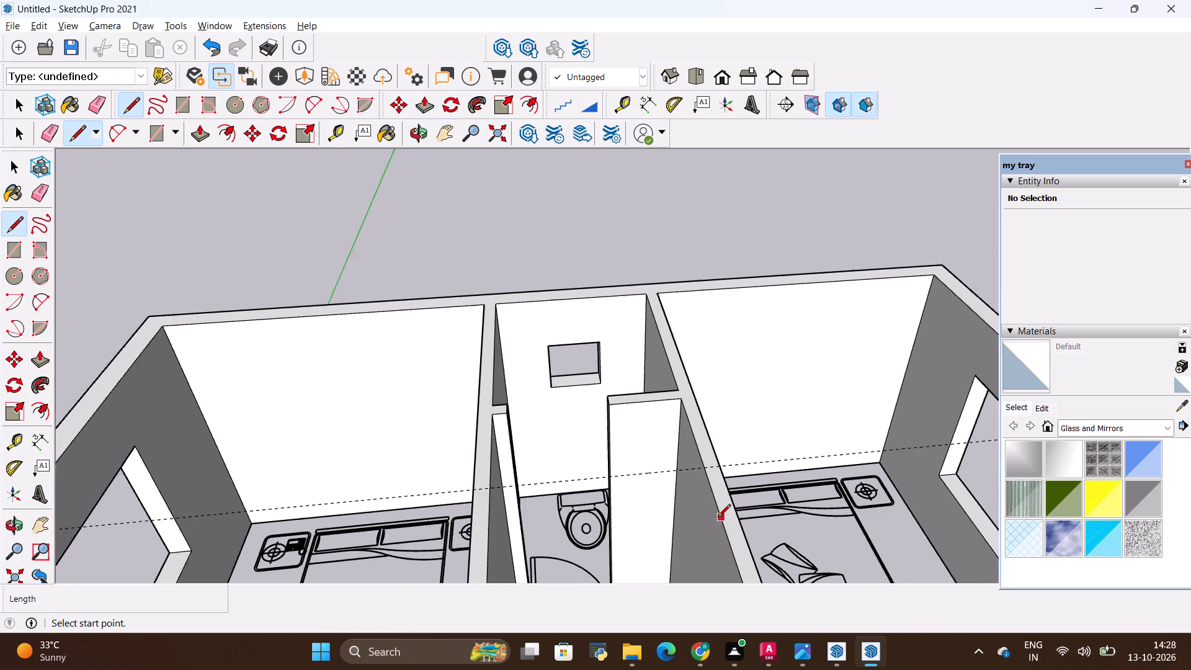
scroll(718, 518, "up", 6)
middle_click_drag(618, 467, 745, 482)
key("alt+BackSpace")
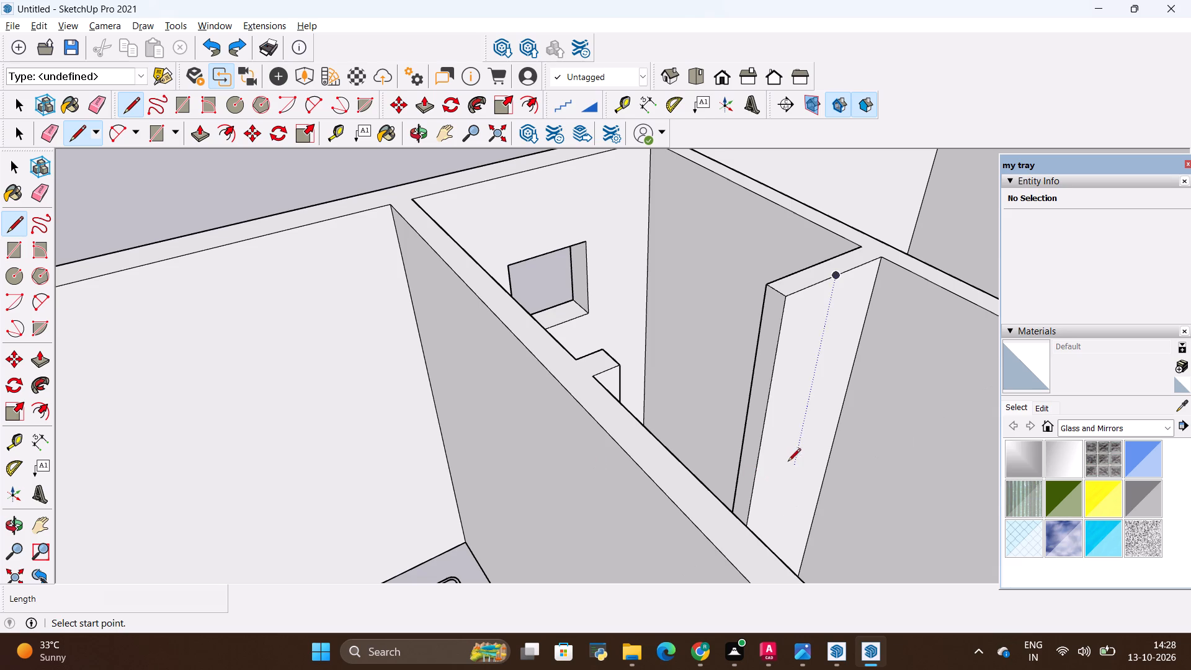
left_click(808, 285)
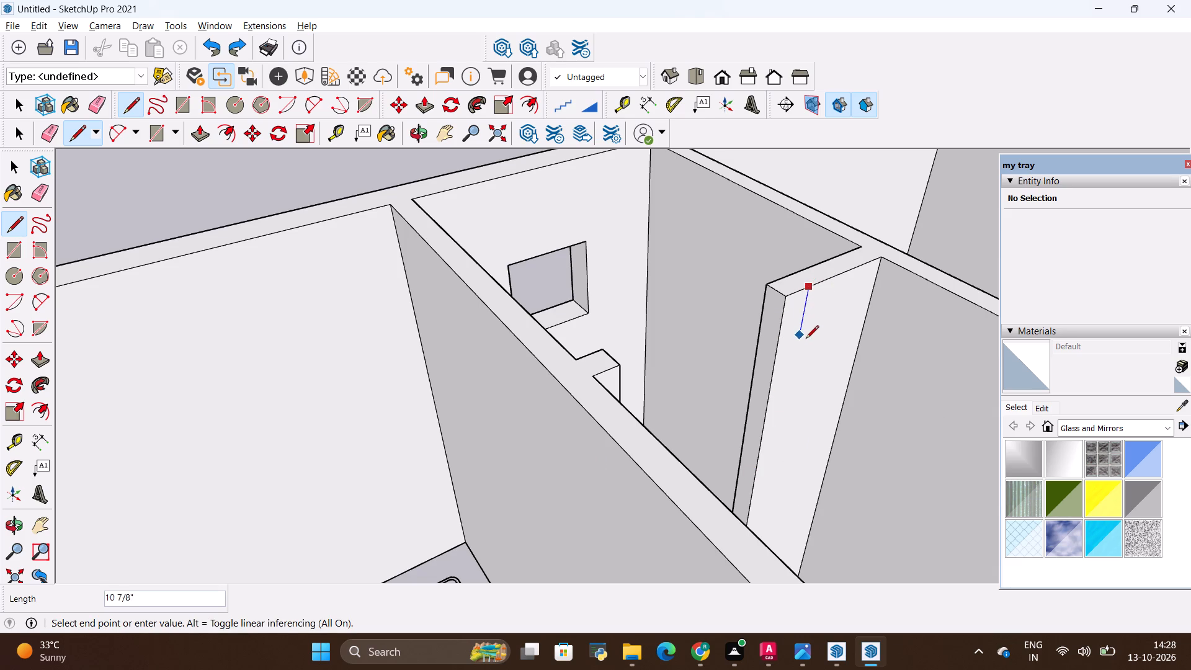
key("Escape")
Place a horizontal guide 3' below the top edge of the wall beside the toilet door.
key("t")
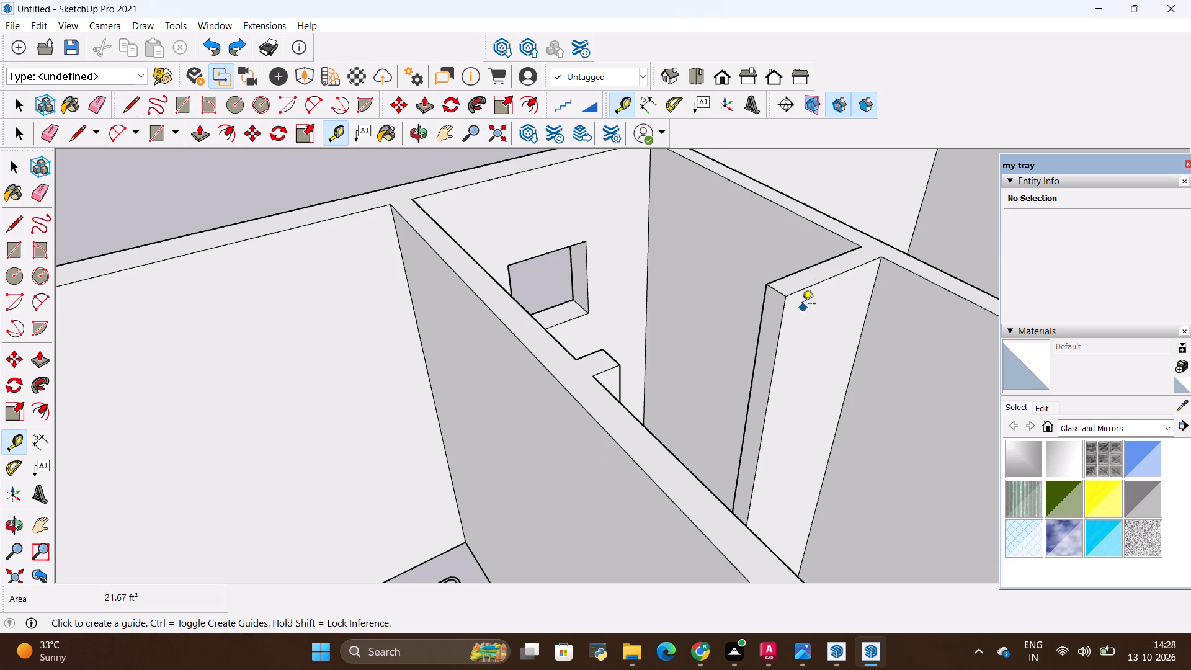
left_click(799, 293)
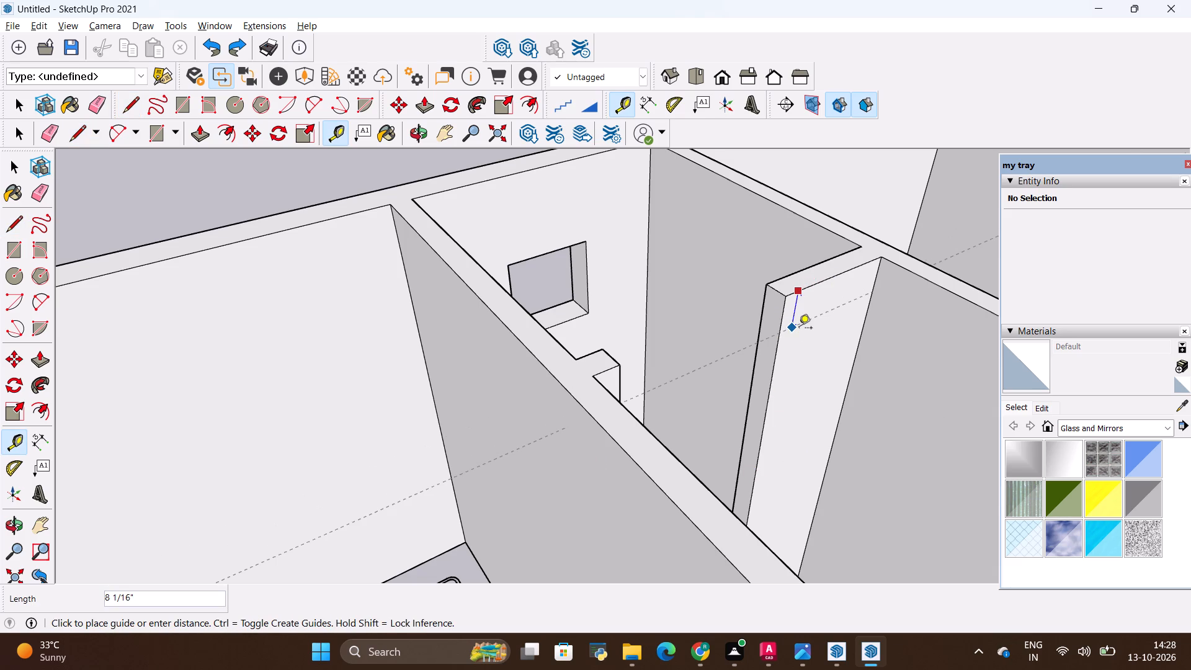
key("BackSpace")
type("3'")
key("Return")
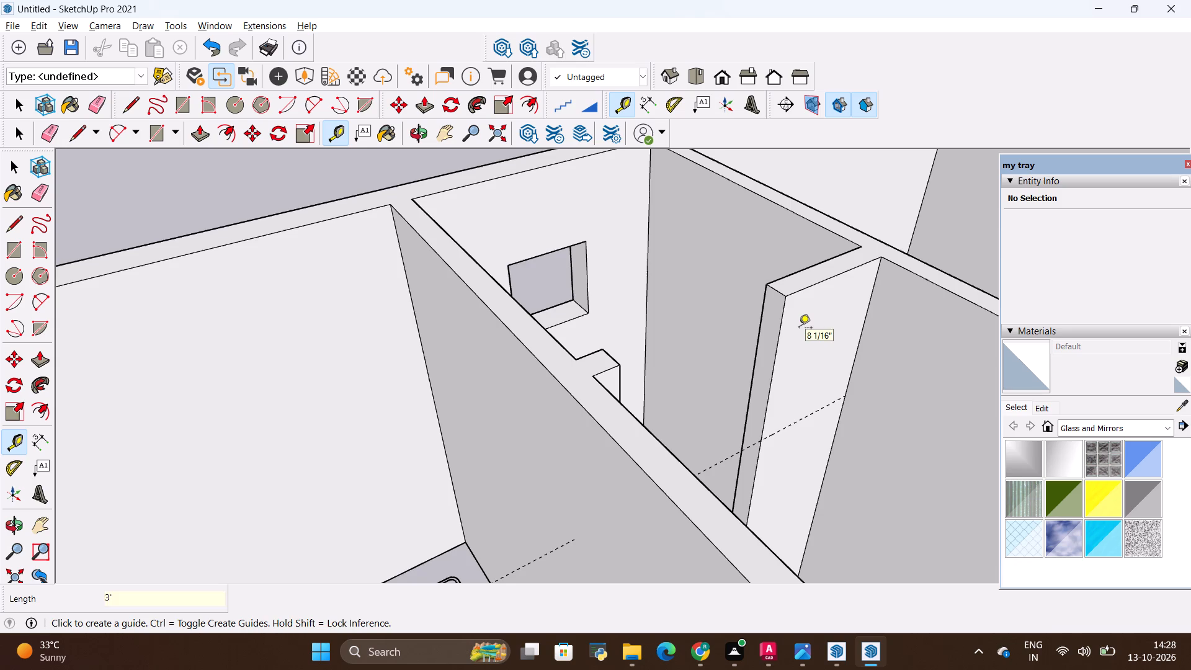
key("Escape")
Draw a 5" line across the wall end at the guide and pull the face above it 3' across the toilet doorway.
key("l")
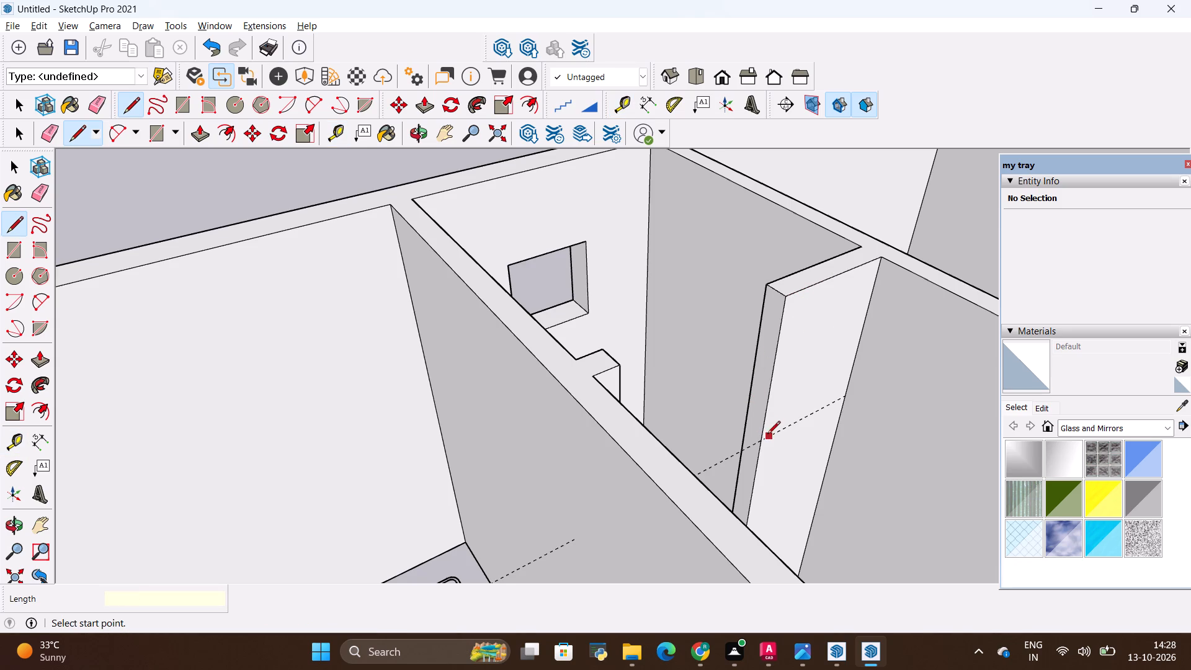
left_click(761, 439)
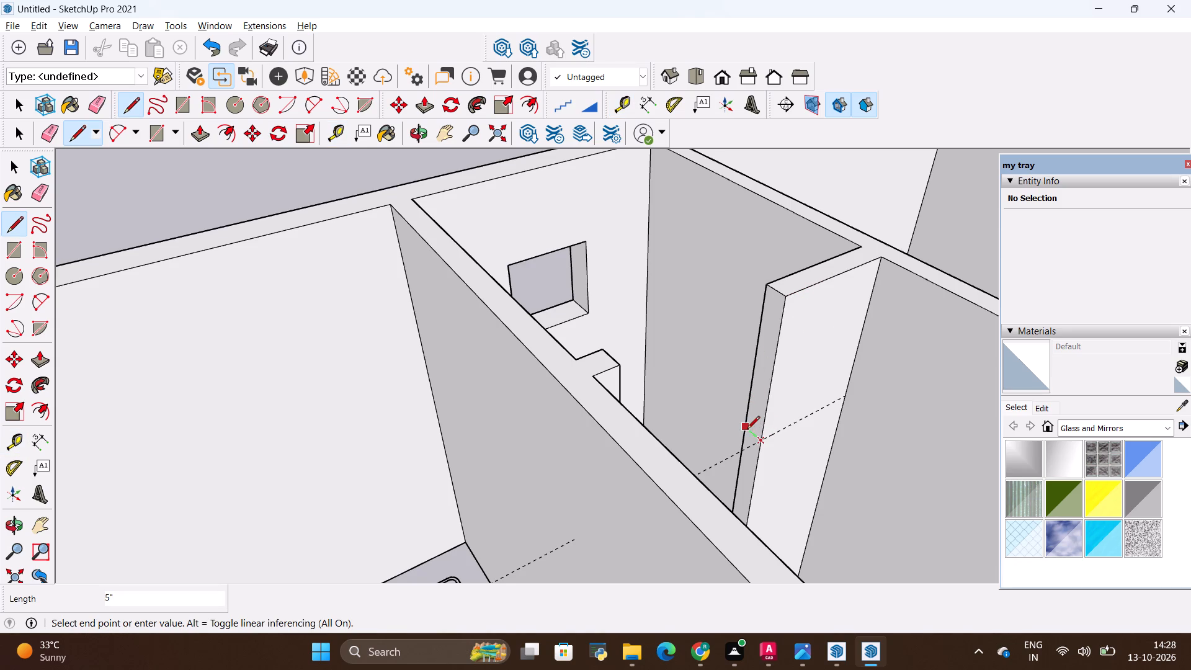
left_click(747, 430)
key("p")
left_click(762, 393)
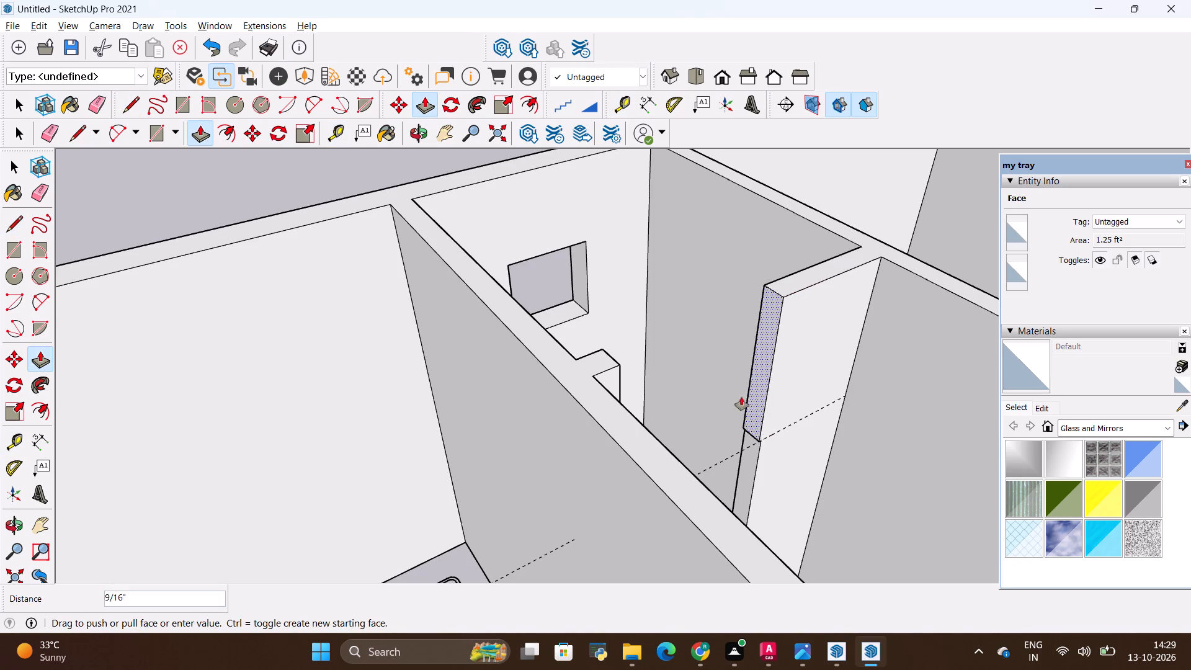
left_click(622, 367)
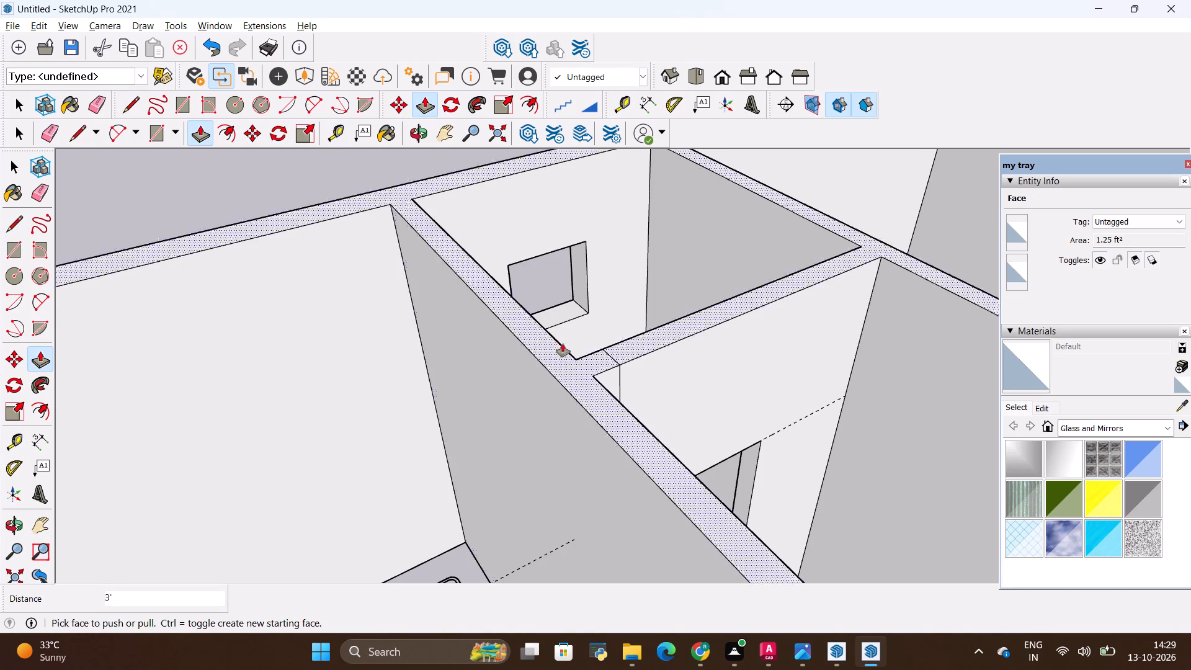
Erase the seam lines between the new toilet-door lintel and the adjoining pier on the wall faces and top.
middle_click_drag(588, 360, 448, 383)
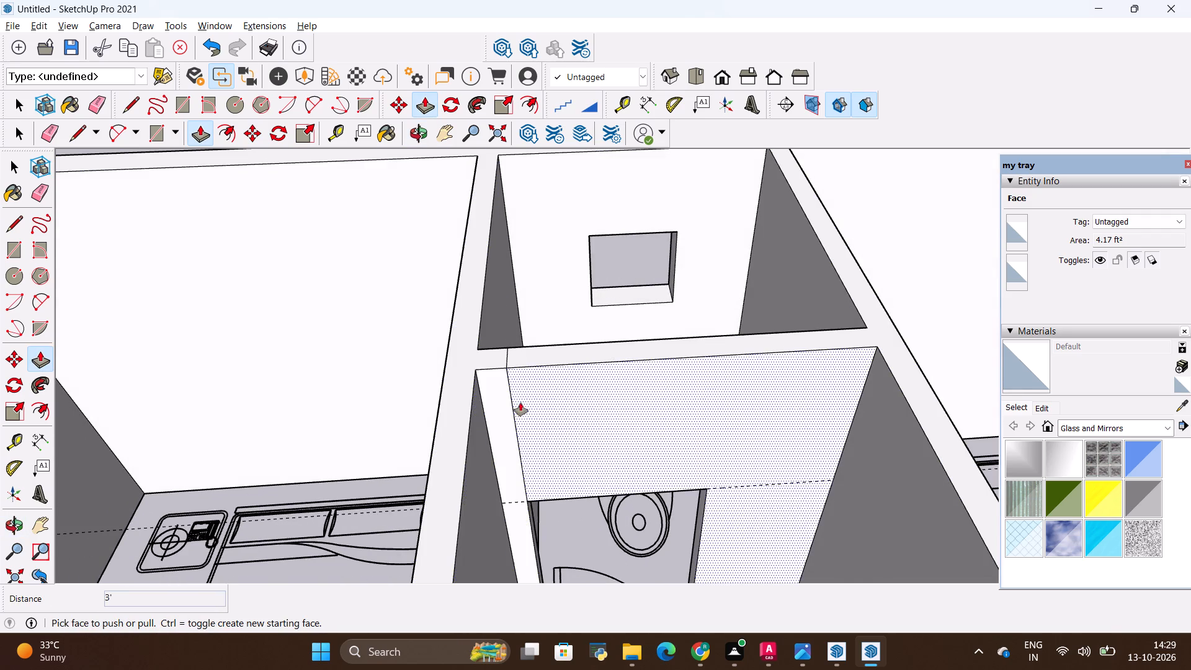
scroll(522, 404, "up", 3)
key("e")
left_click_drag(526, 396, 503, 413)
scroll(493, 351, "up", 4)
left_click_drag(496, 338, 499, 338)
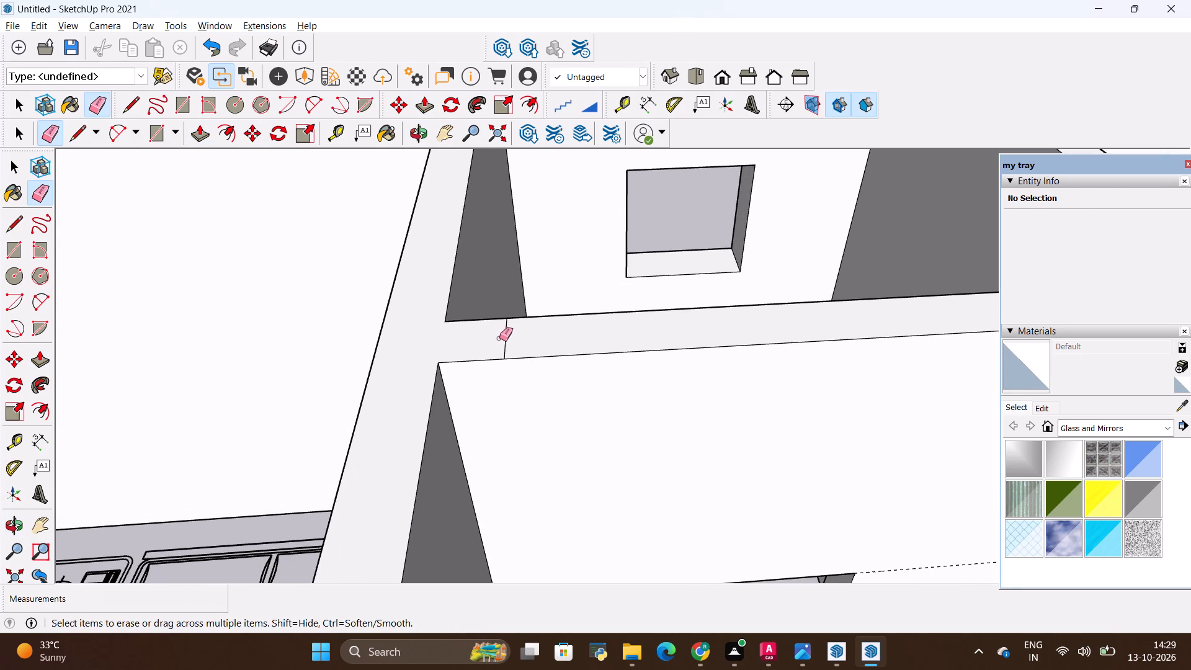
left_click_drag(499, 338, 505, 338)
middle_click_drag(692, 331, 188, 321)
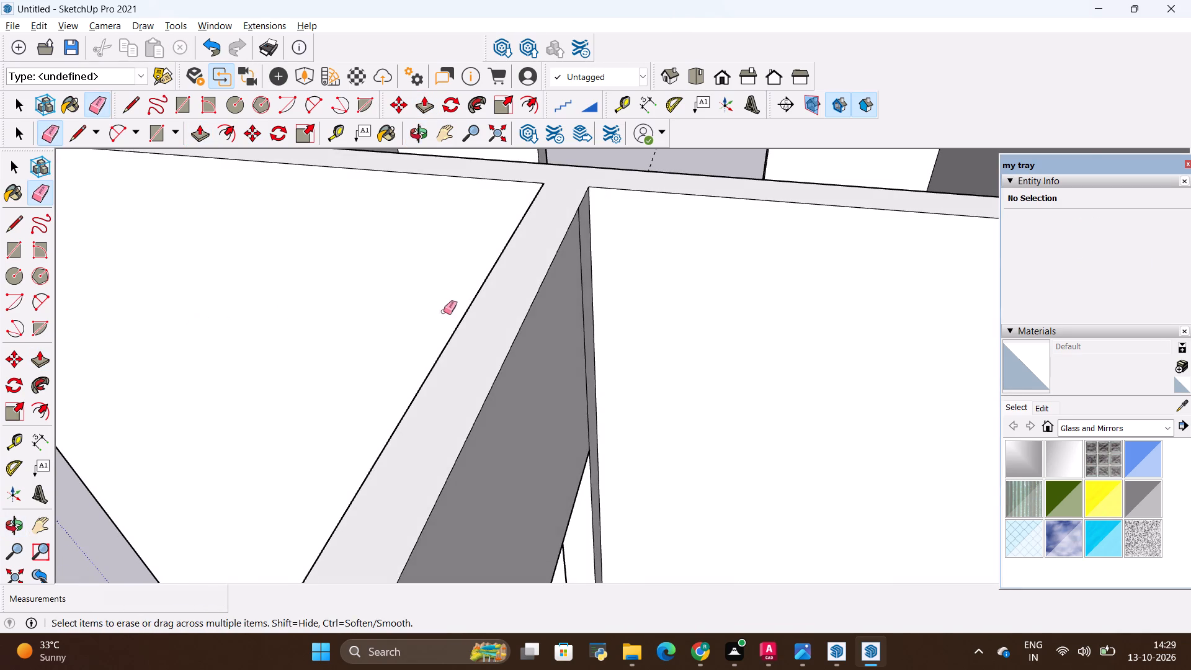
middle_click_drag(462, 308, 277, 317)
left_click_drag(614, 279, 596, 293)
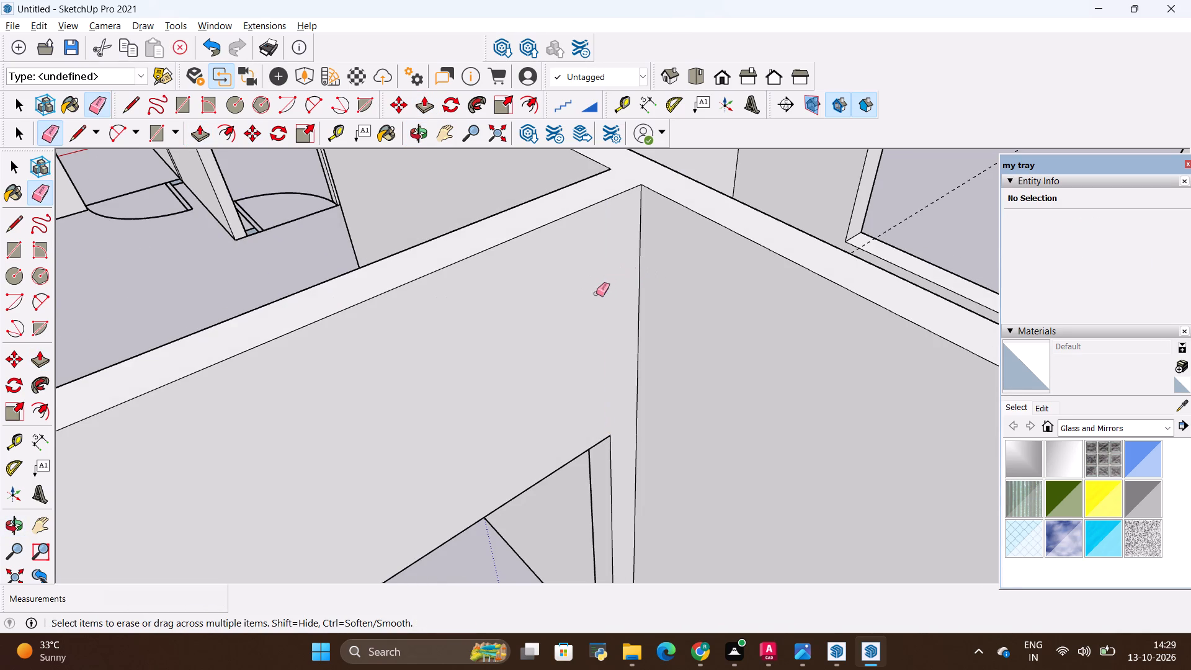
Place a horizontal guide 3' below the top edge of the partition beside the L-shaped sofa.
scroll(588, 333, "down", 18)
scroll(597, 319, "down", 7)
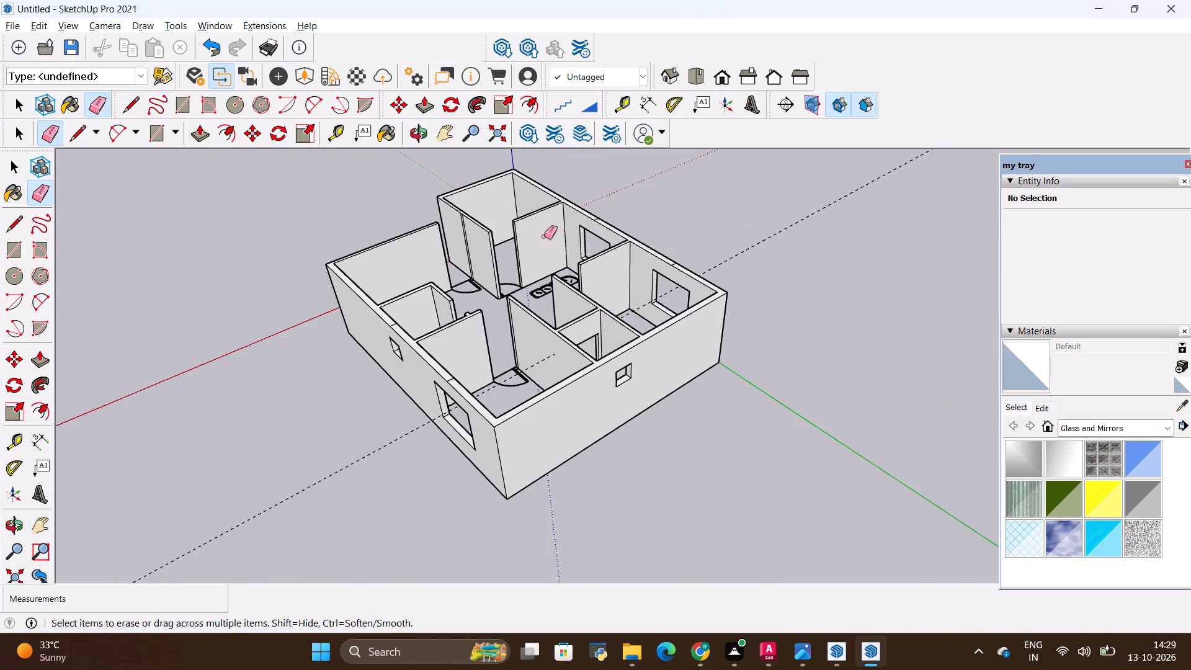
scroll(524, 233, "up", 13)
middle_click_drag(567, 222, 570, 223)
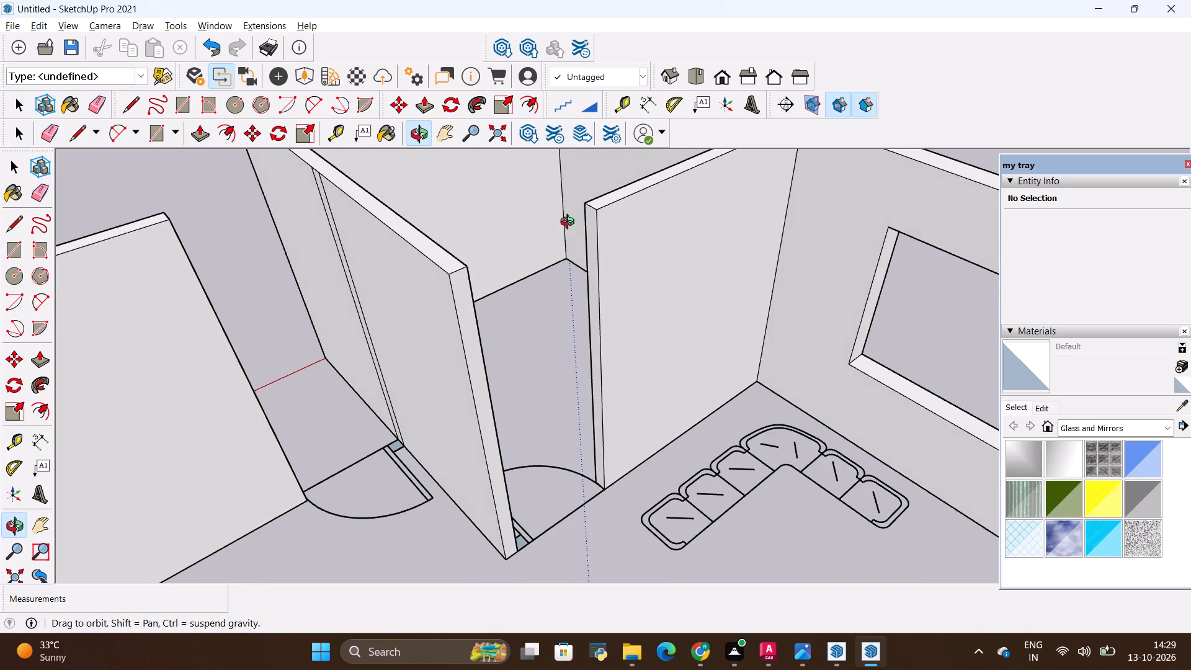
middle_click_drag(570, 223, 613, 233)
key("t")
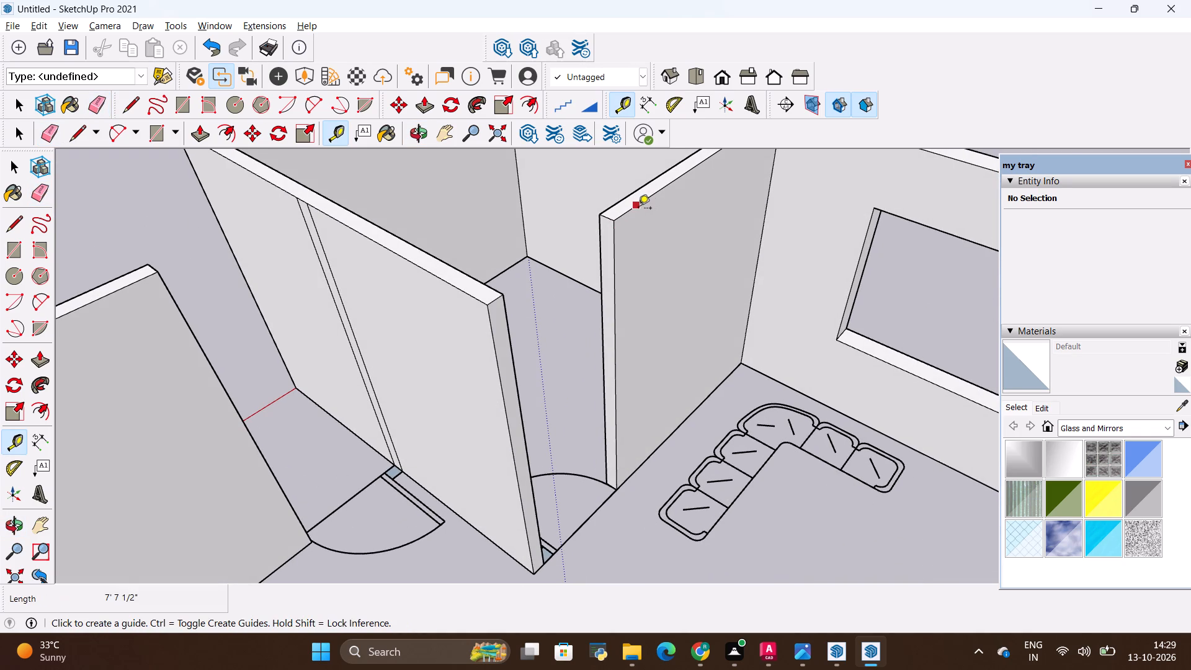
left_click(638, 209)
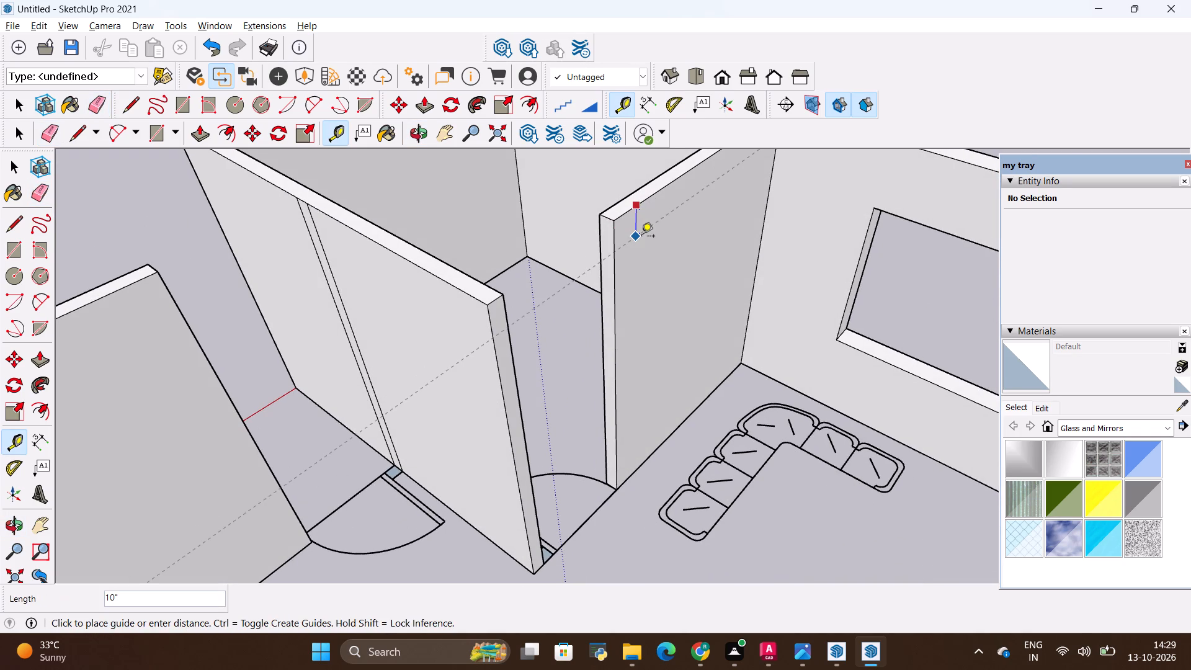
key("BackSpace")
type("3'")
key("Return")
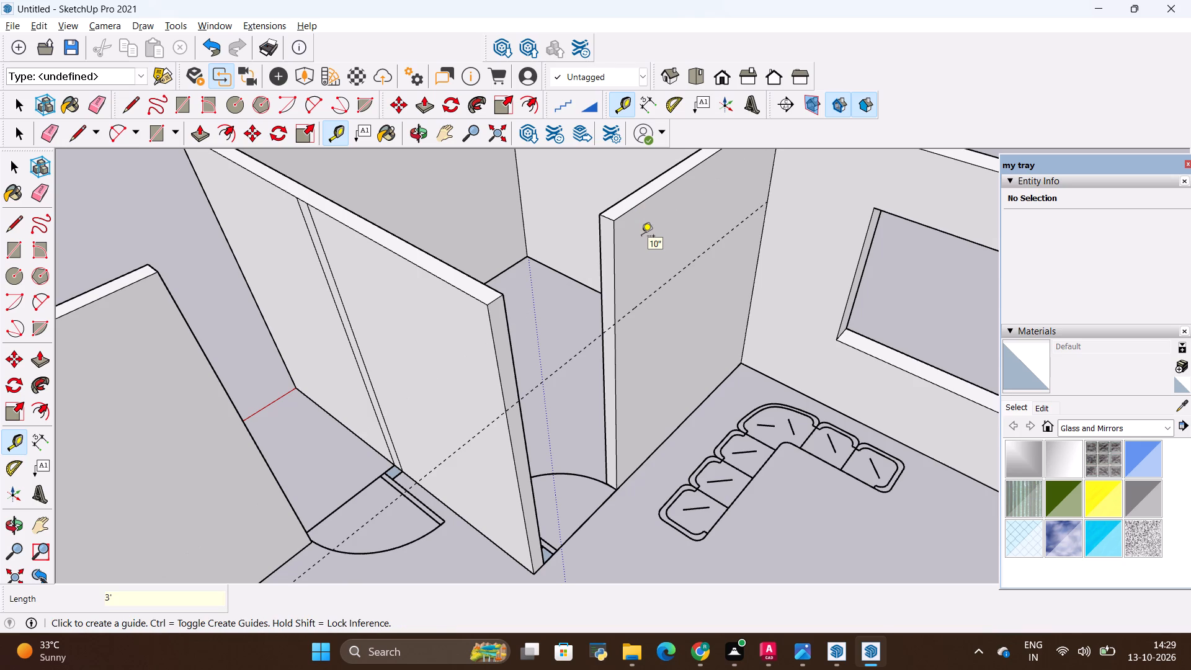
Draw a 5" line across that partition's end at the guide and pull the face above it 3' 5" across the doorway.
key("l")
scroll(566, 290, "up", 7)
middle_click_drag(635, 342, 698, 323)
left_click(664, 382)
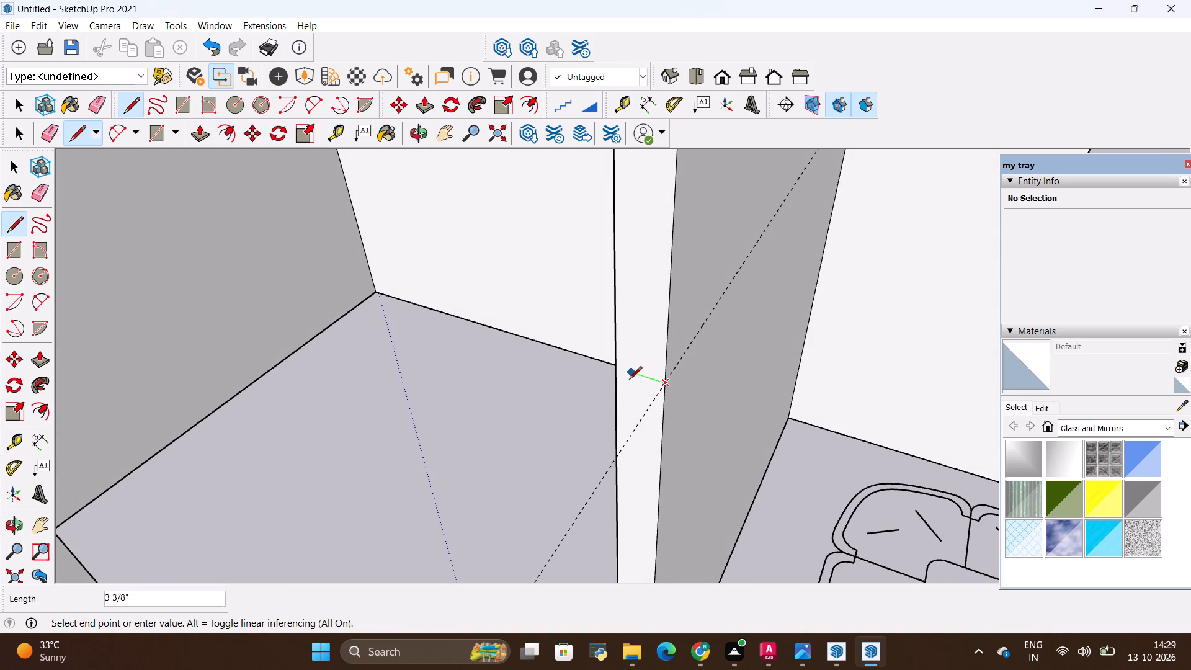
left_click(612, 374)
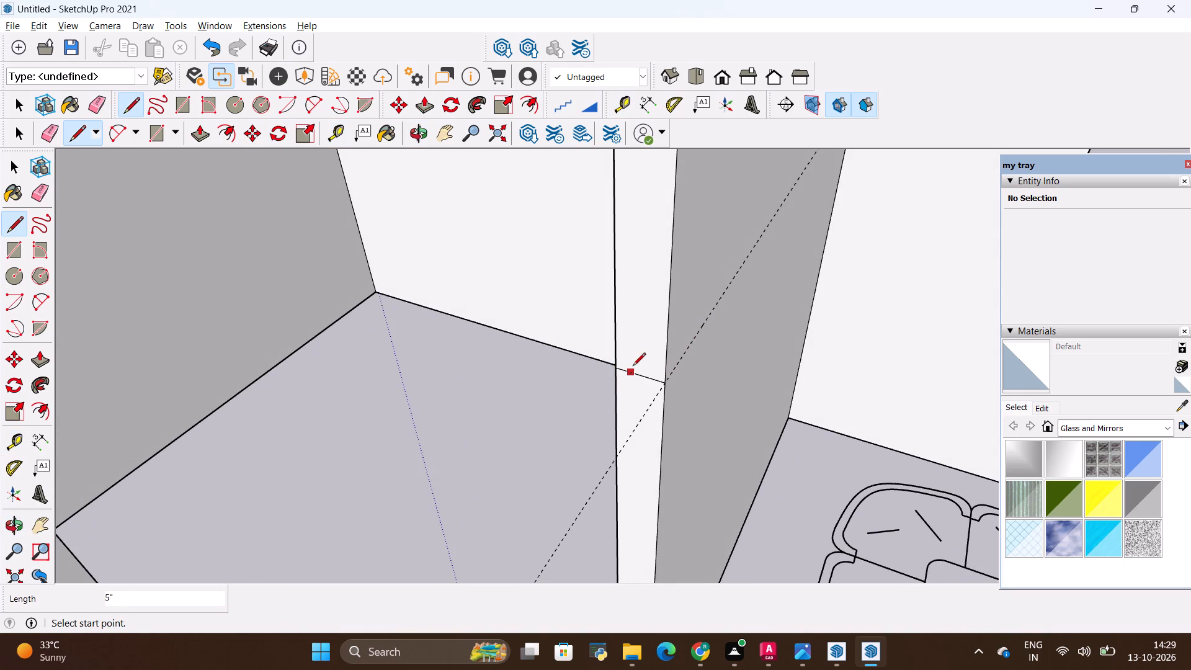
key("p")
left_click(643, 347)
scroll(500, 393, "down", 10)
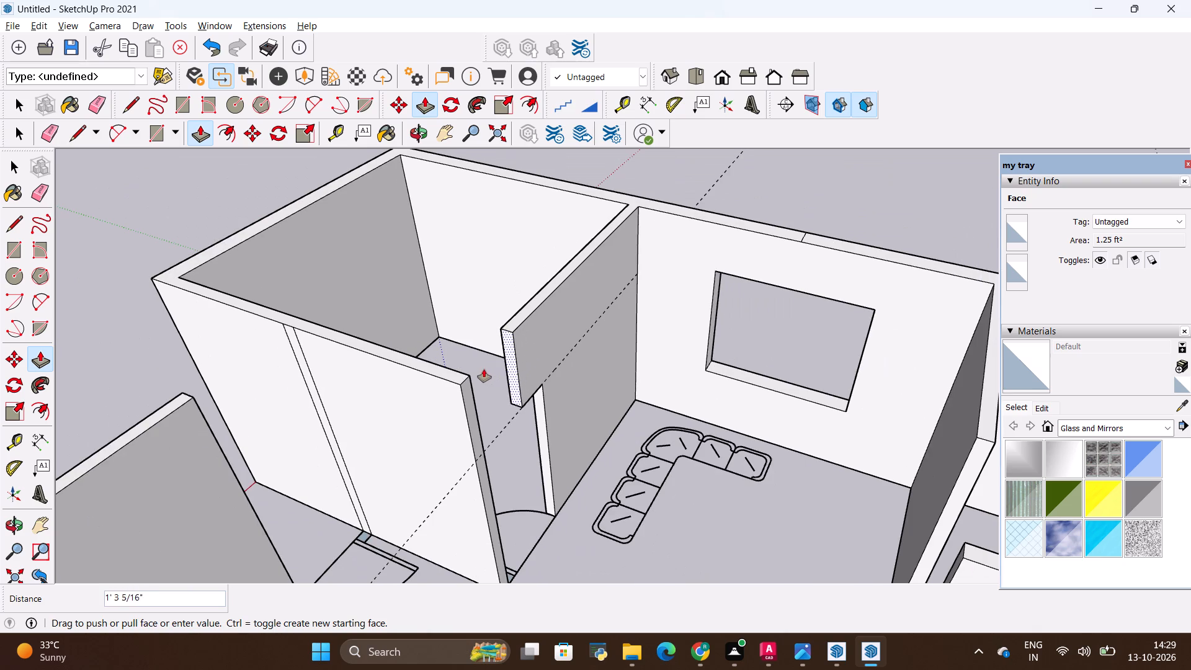
left_click(470, 373)
Erase the vertical seam and the short top-face seam where the new lintel meets the adjoining wall.
scroll(435, 375, "down", 3)
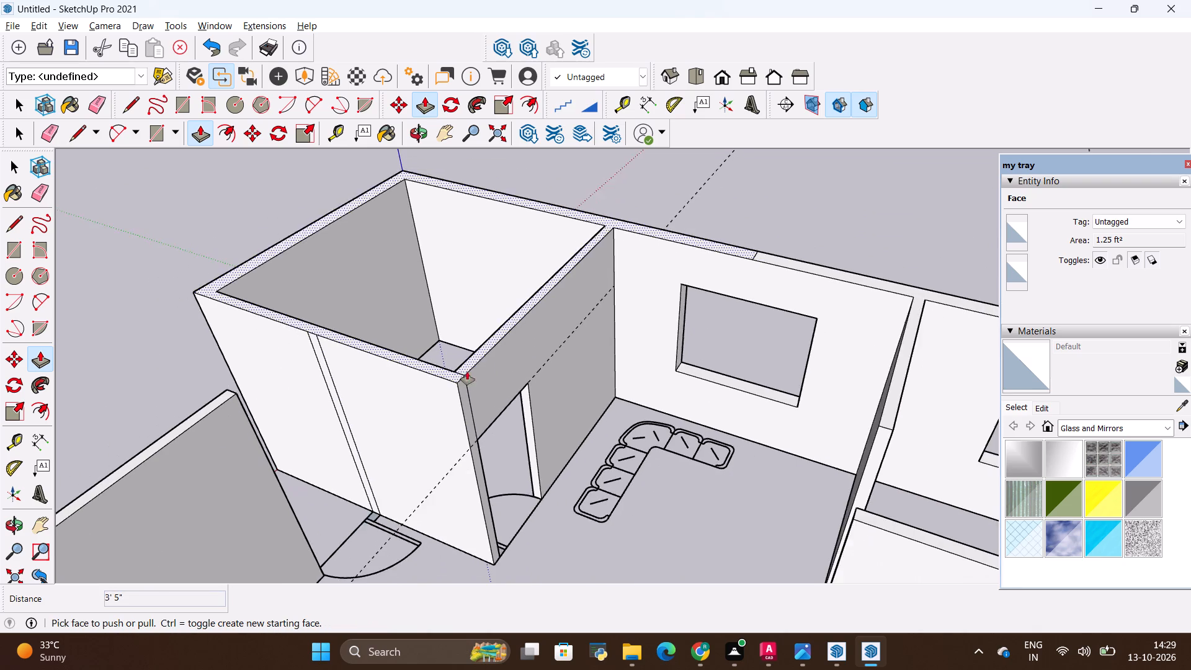
middle_click_drag(489, 368, 435, 414)
scroll(475, 389, "up", 8)
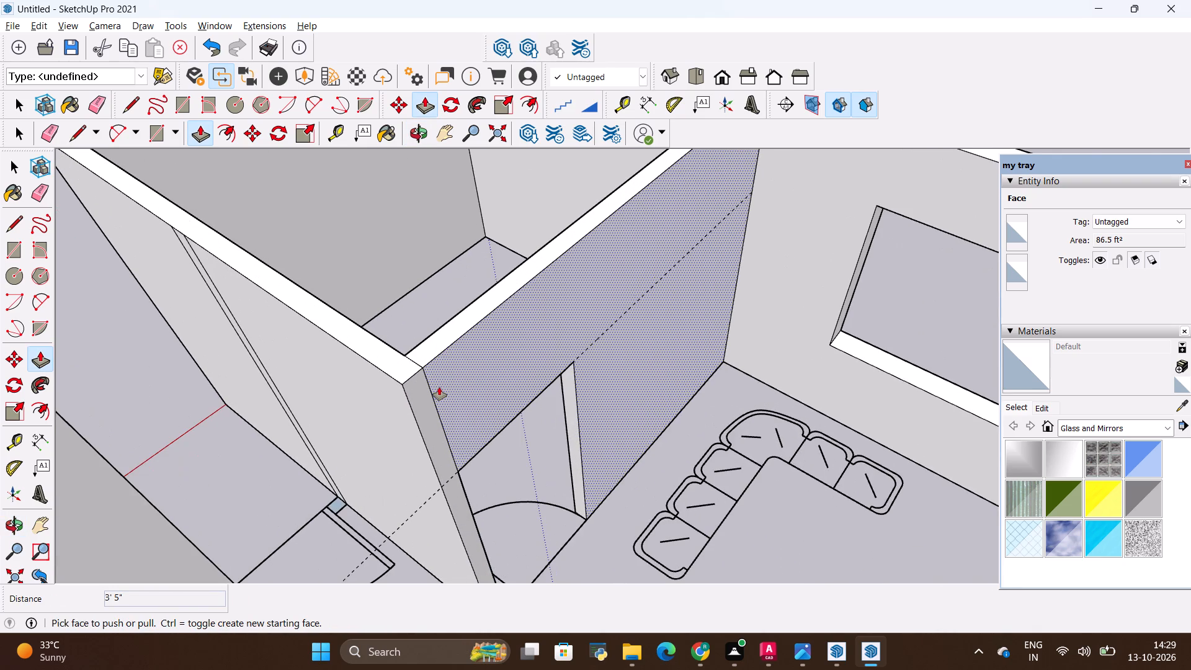
key("e")
left_click_drag(441, 385, 430, 398)
scroll(417, 362, "up", 4)
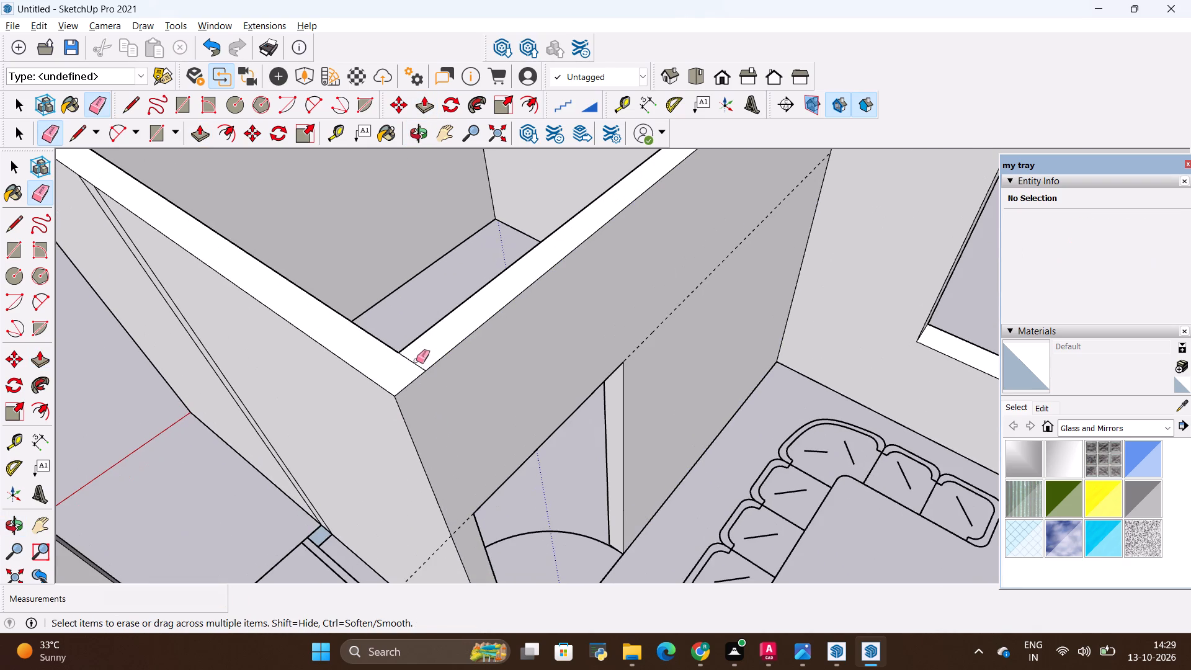
left_click(416, 360)
Pull the small 5" square on the floor beside the sofa-side doorway up 7' to the lintel's underside.
middle_click_drag(335, 368, 902, 375)
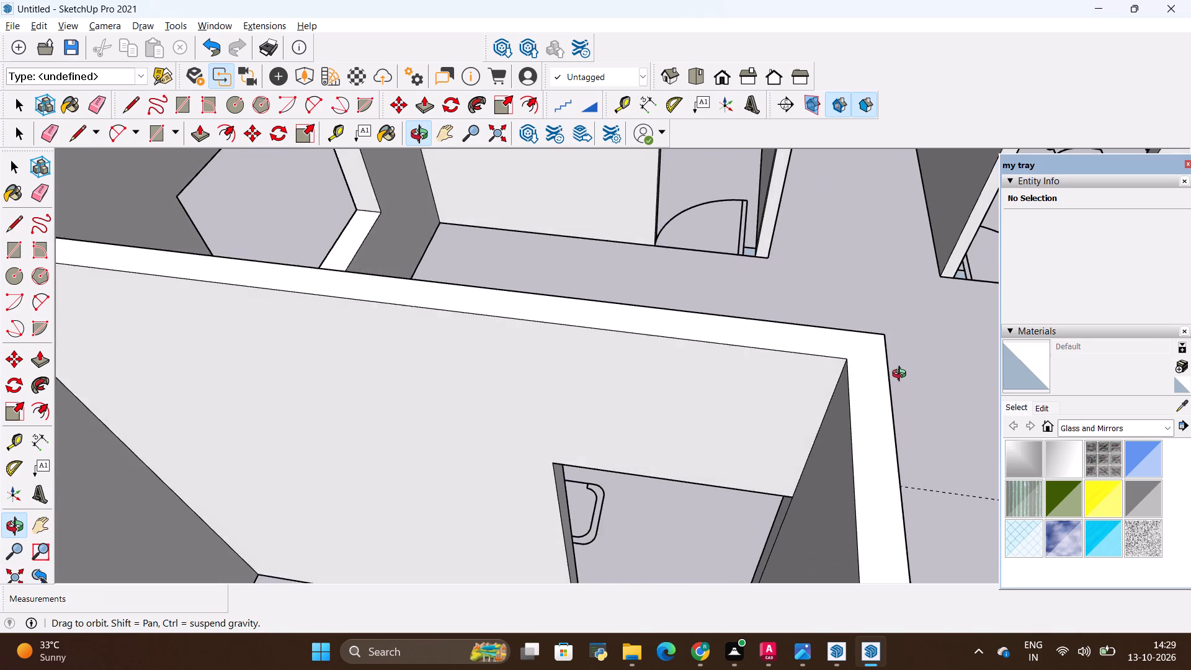
middle_click_drag(902, 375, 174, 419)
scroll(536, 545, "up", 5)
scroll(455, 398, "down", 5)
scroll(497, 515, "up", 7)
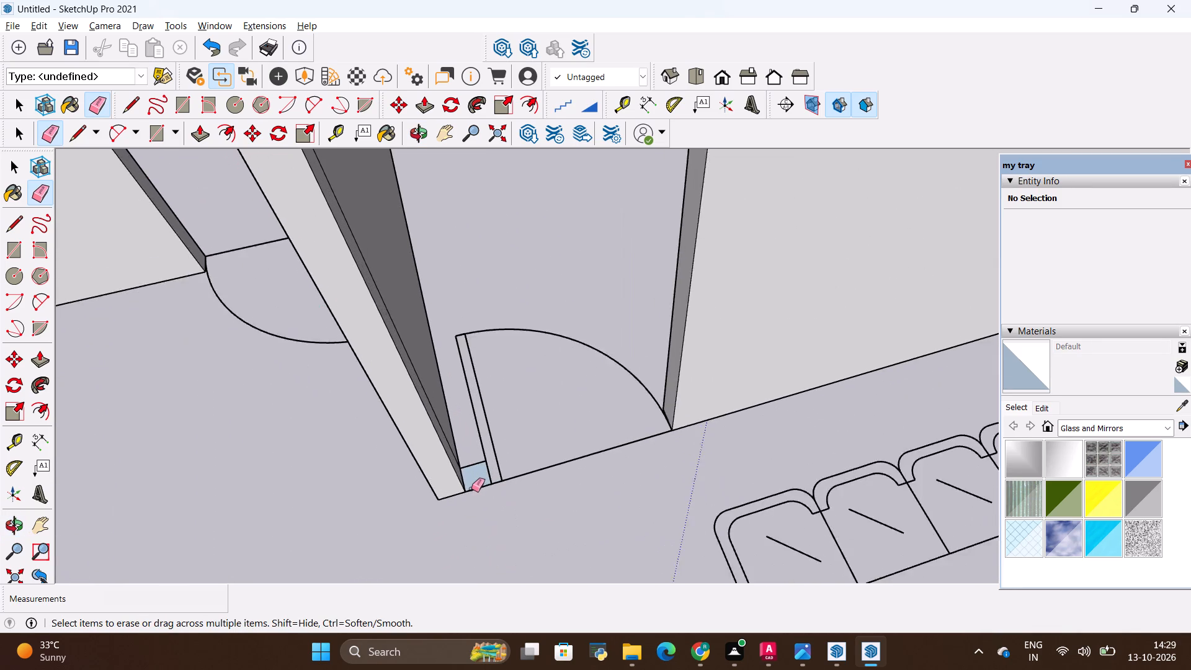
scroll(471, 489, "up", 2)
key("p")
scroll(468, 476, "up", 2)
left_click(471, 473)
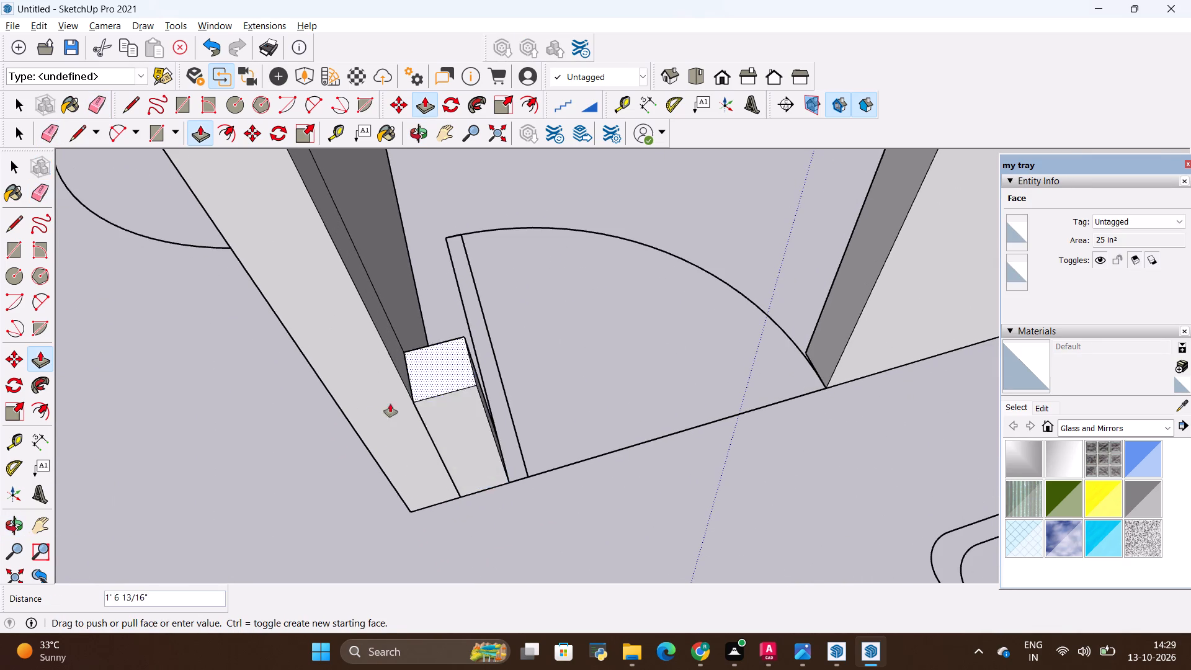
scroll(445, 409, "down", 6)
scroll(561, 411, "down", 5)
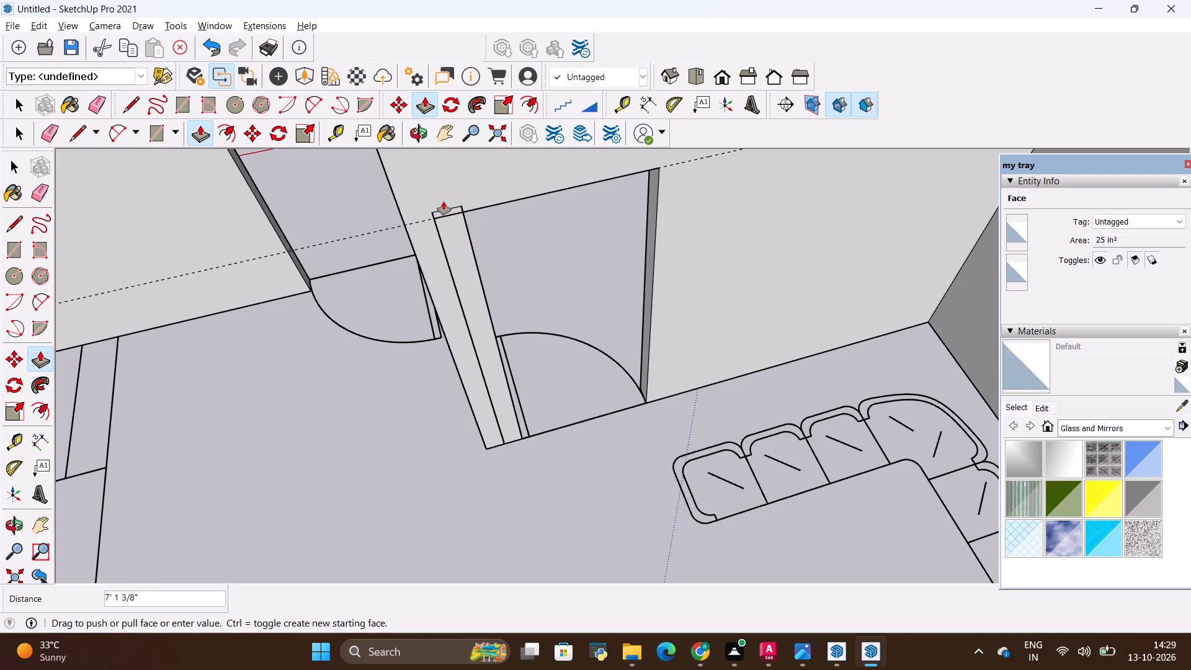
left_click(434, 213)
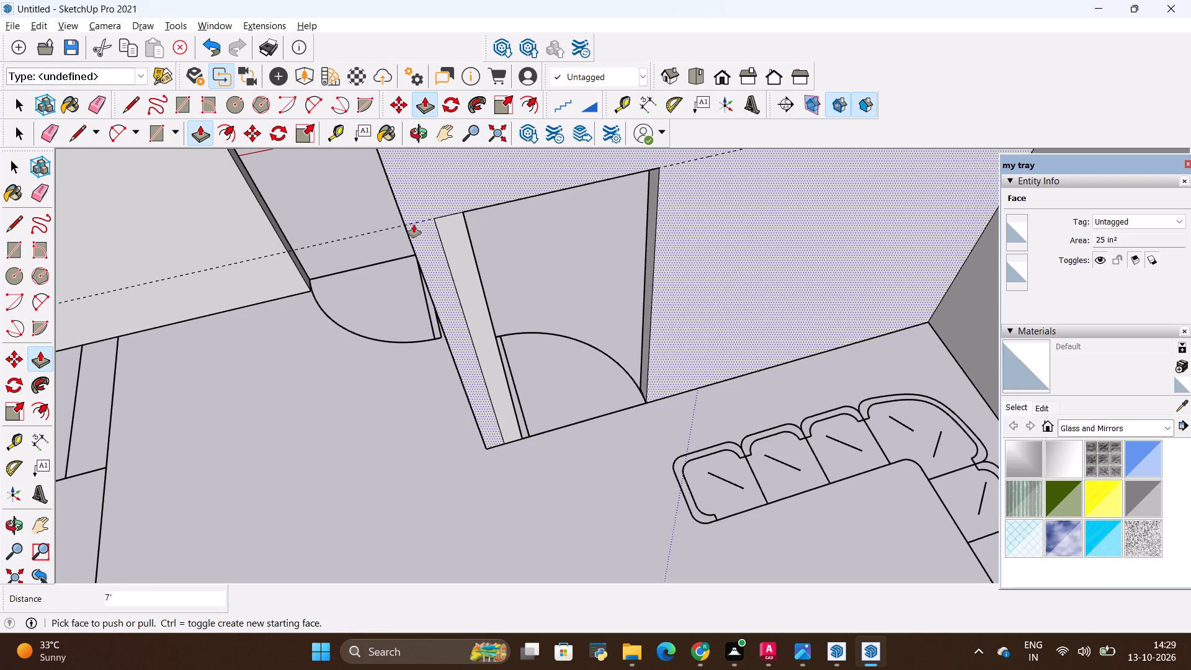
Erase the seam between the new 7' pier and the wall face, along with the guide at the lintel's lower edge.
scroll(409, 225, "up", 7)
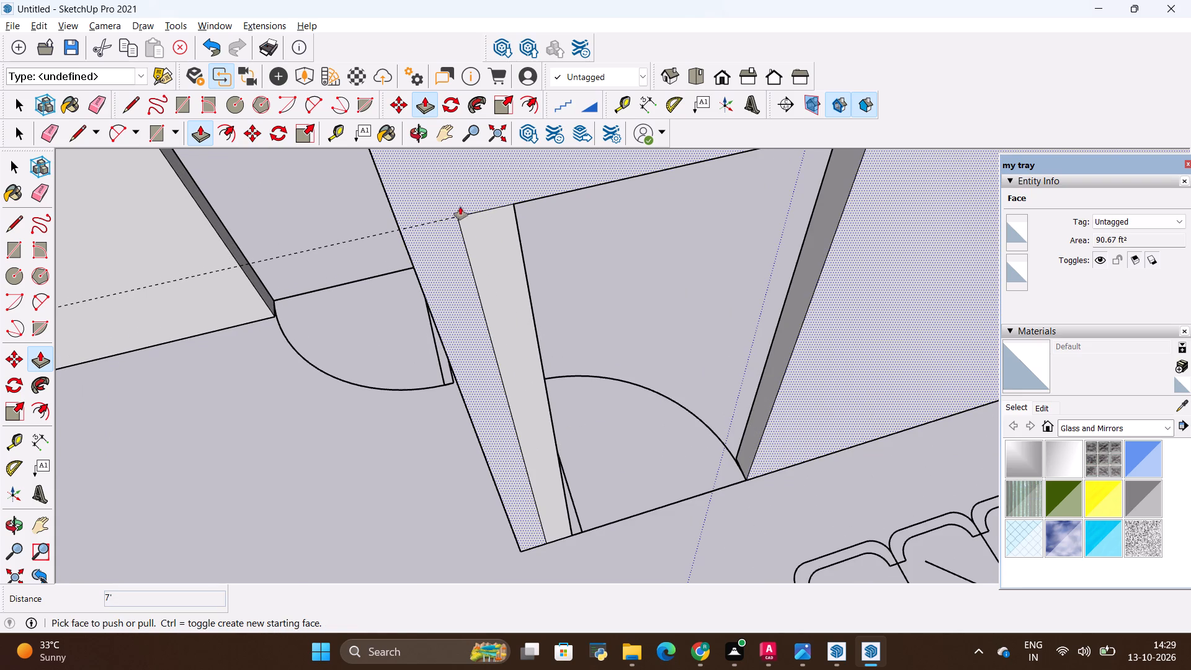
key("e")
left_click_drag(486, 189, 456, 251)
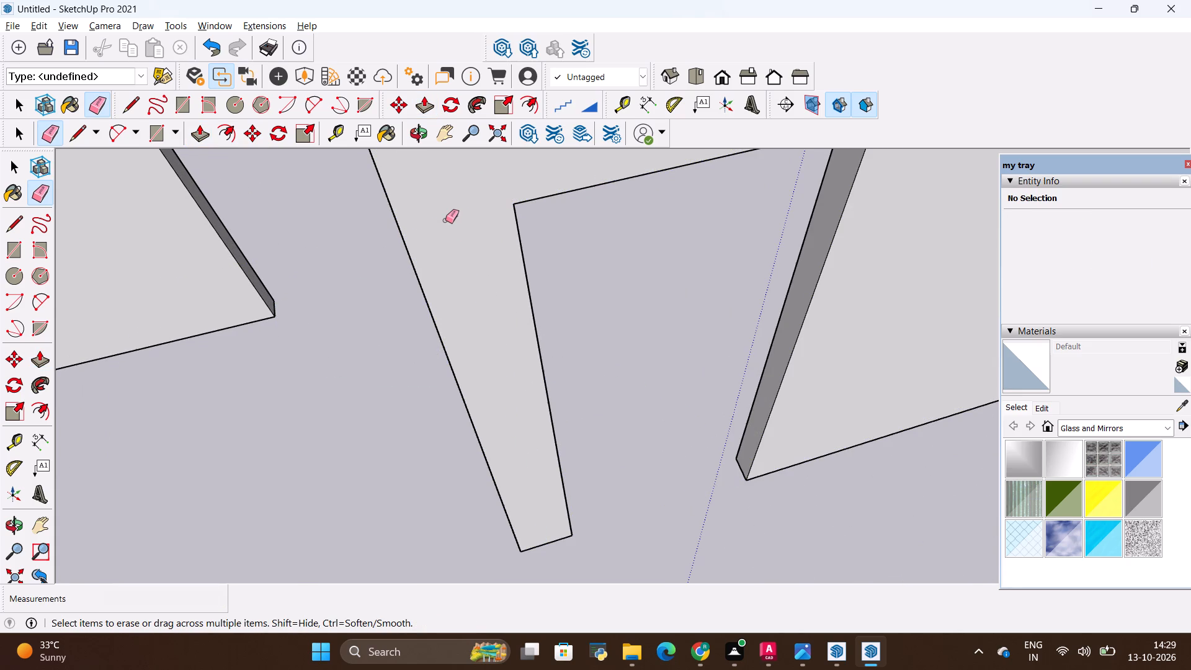
Undo the last erasure at the sofa-side doorway and erase just the guide, the new pier's short top edge and its vertical seam.
key("alt+BackSpace")
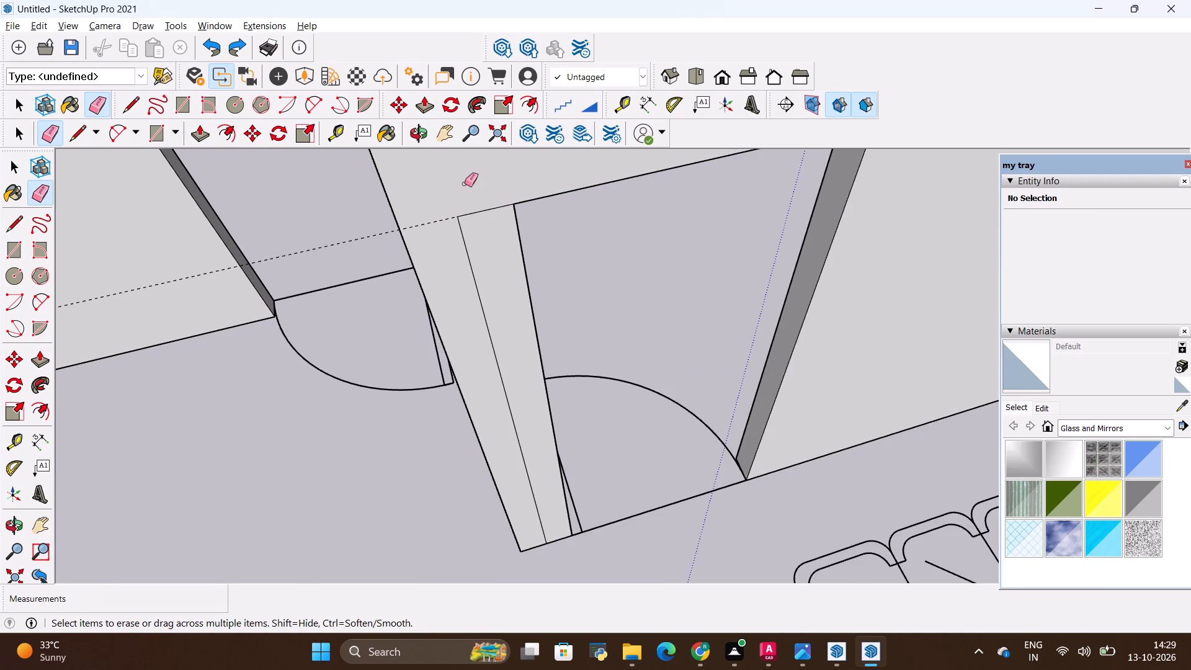
left_click_drag(408, 192, 422, 227)
left_click_drag(462, 205, 474, 210)
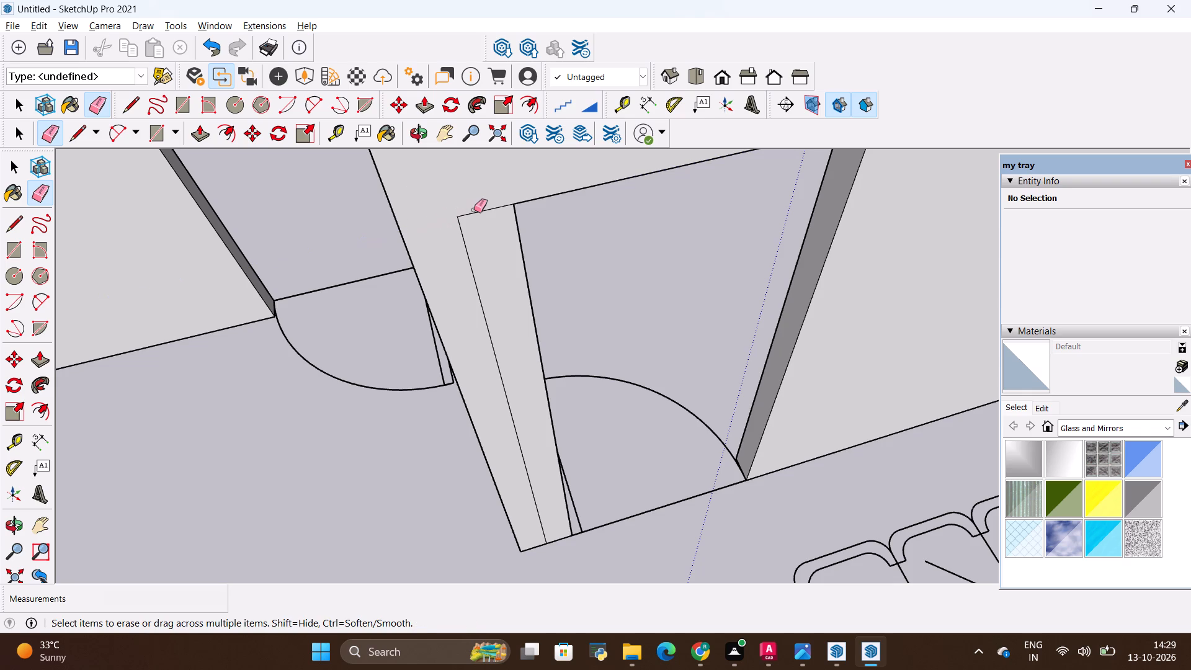
left_click(475, 211)
scroll(478, 208, "down", 13)
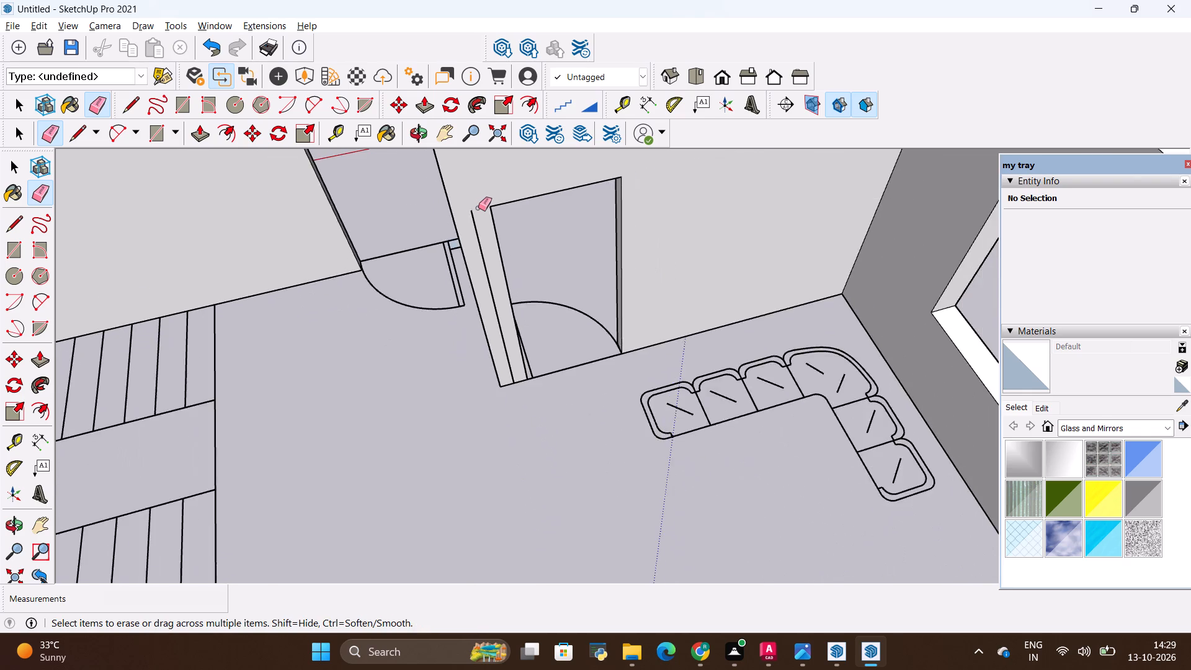
scroll(478, 208, "down", 12)
scroll(479, 208, "up", 12)
left_click_drag(478, 207, 478, 213)
Pull the small 5" square on the floor beside the second bedroom's doorway up 10' to the top of the adjoining partition.
scroll(478, 213, "down", 12)
middle_click_drag(680, 257, 334, 265)
middle_click_drag(717, 305, 274, 242)
scroll(633, 301, "down", 4)
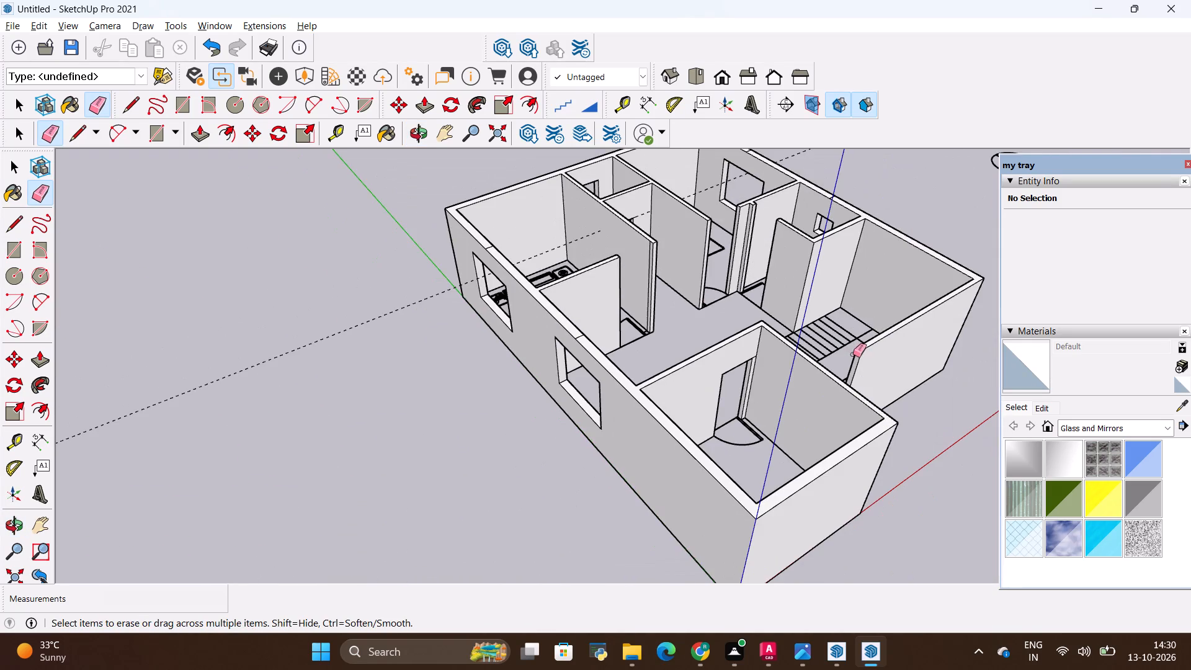
middle_click_drag(848, 362, 807, 495)
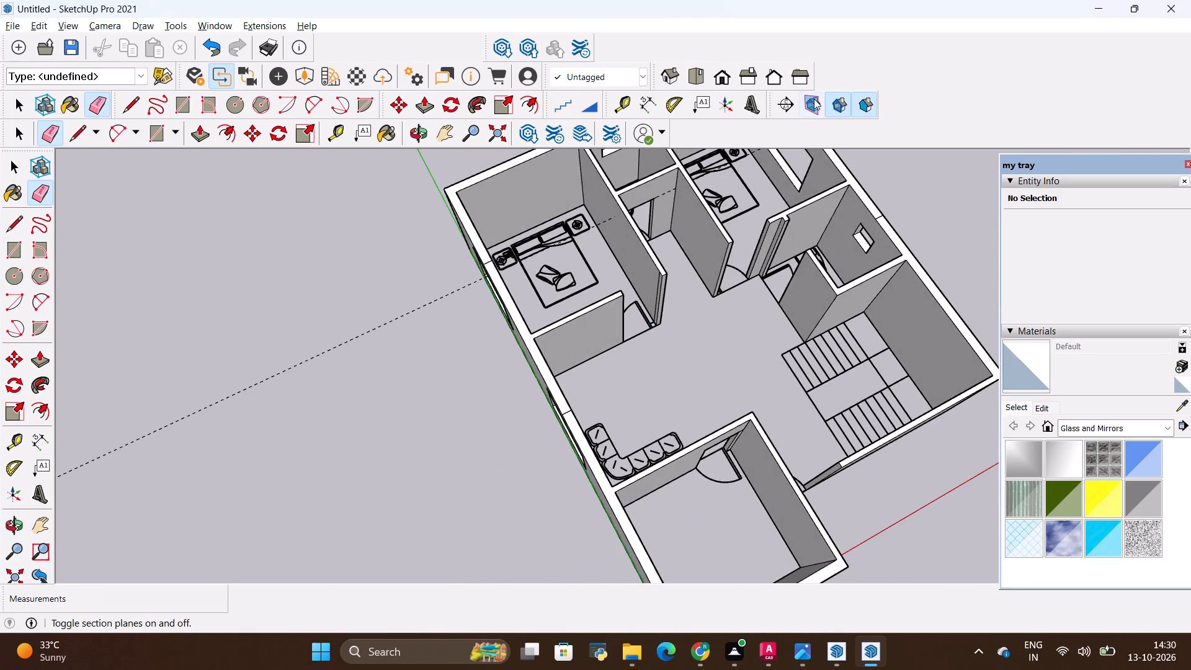
scroll(767, 269, "down", 13)
middle_click_drag(796, 346, 775, 243)
scroll(782, 230, "up", 5)
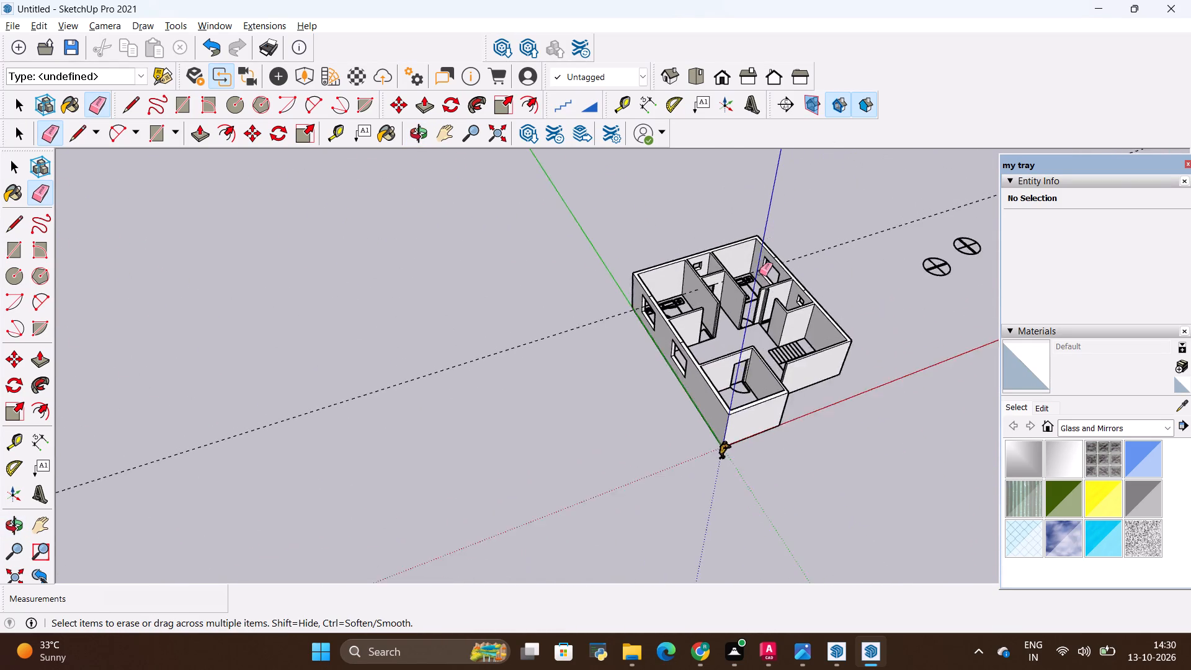
scroll(759, 273, "up", 19)
scroll(734, 384, "down", 5)
middle_click_drag(772, 418, 724, 431)
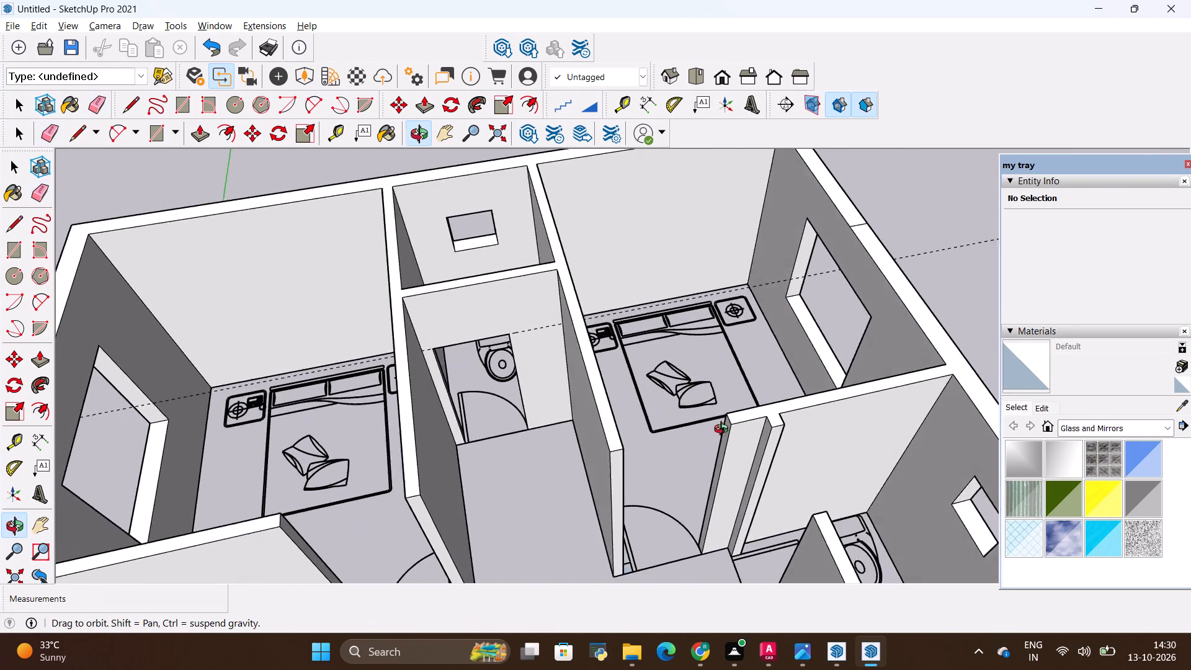
middle_click_drag(724, 431, 648, 431)
scroll(574, 328, "down", 3)
scroll(587, 482, "up", 8)
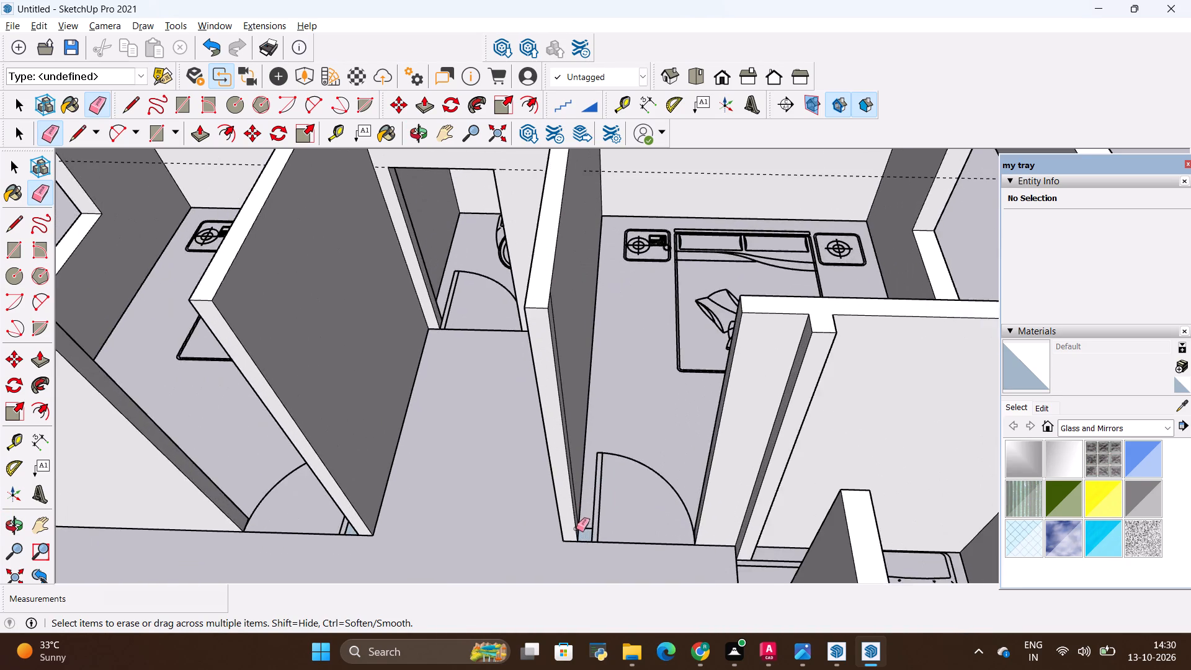
scroll(576, 529, "up", 6)
key("p")
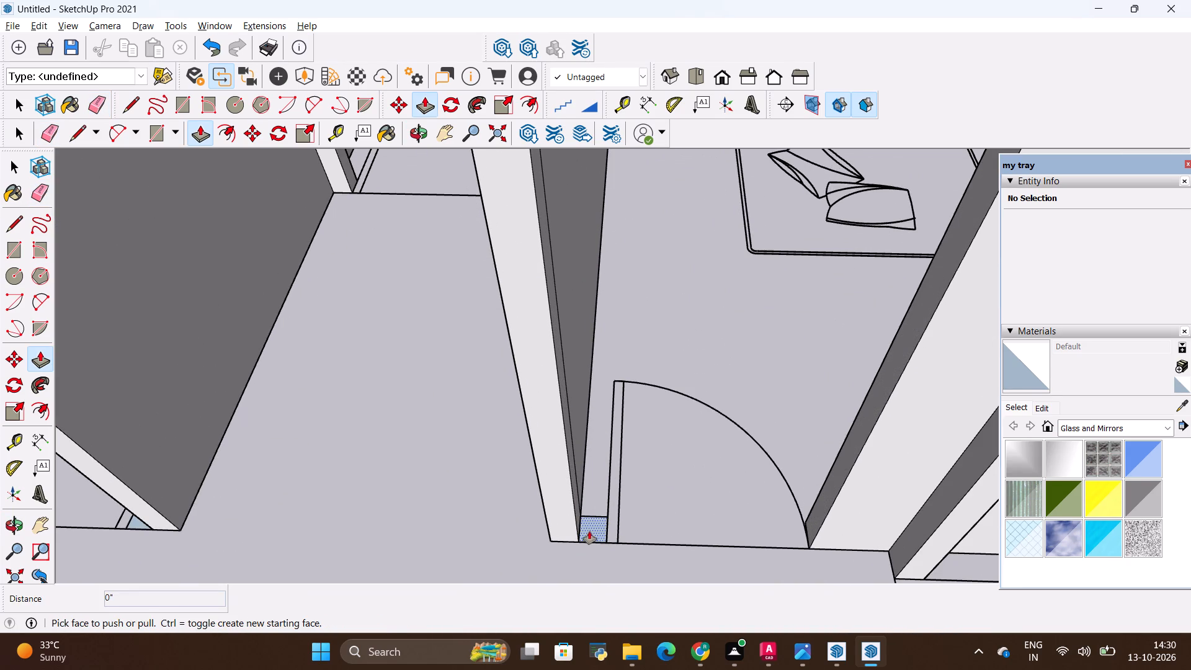
left_click(589, 530)
scroll(571, 449, "down", 11)
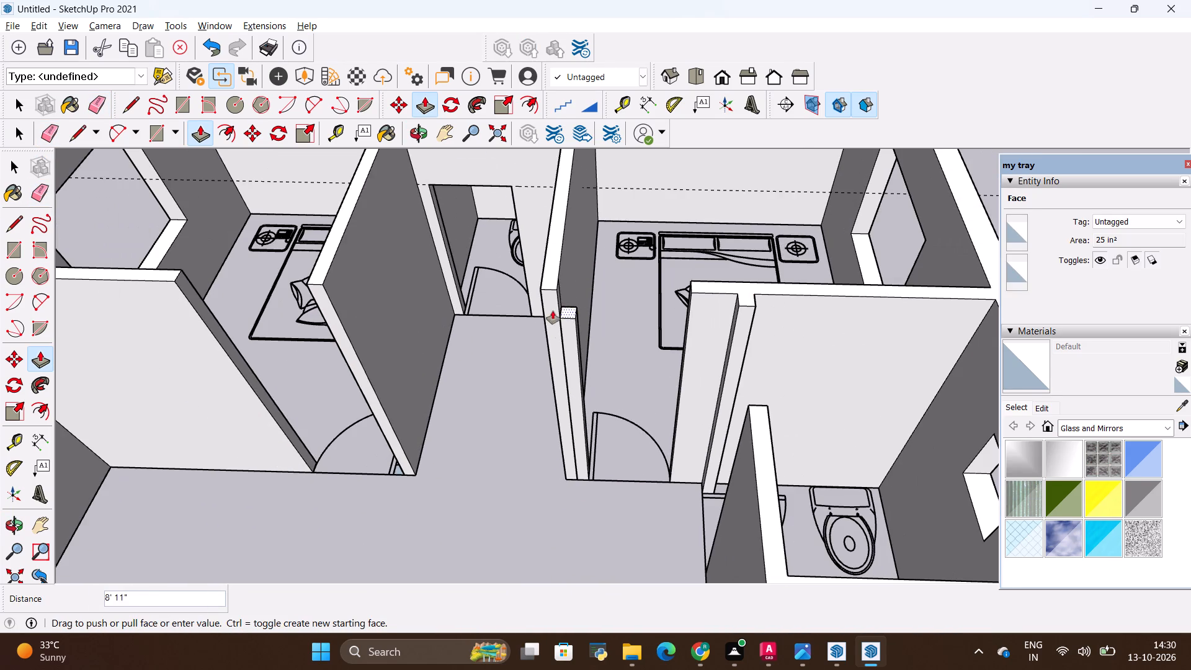
left_click(552, 288)
Erase the top-face seam and the vertical front seam where the new 10' pier meets the partition.
scroll(556, 285, "up", 9)
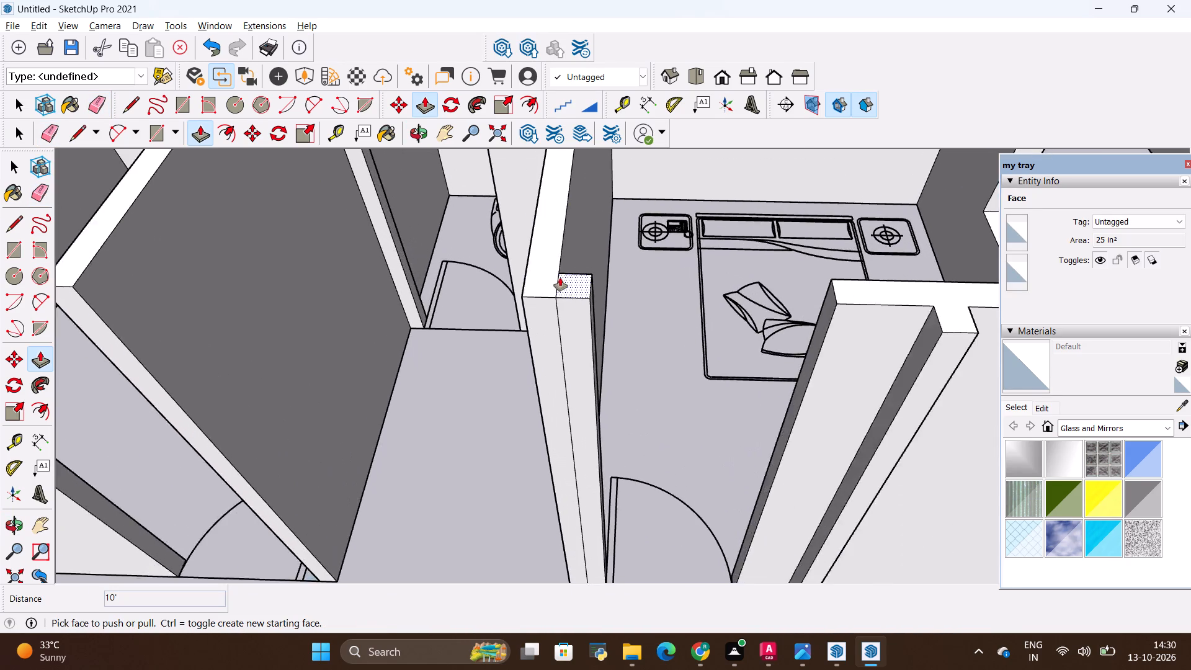
scroll(560, 278, "up", 6)
key("e")
left_click_drag(565, 278, 543, 290)
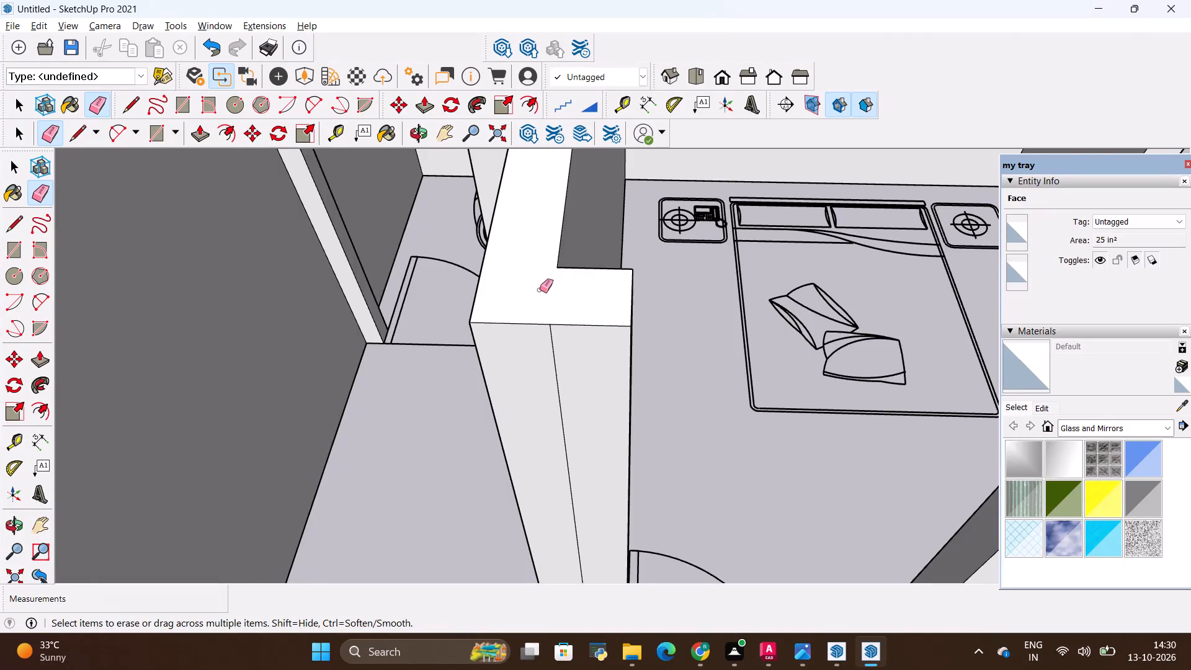
scroll(542, 290, "down", 10)
left_click_drag(562, 331, 551, 346)
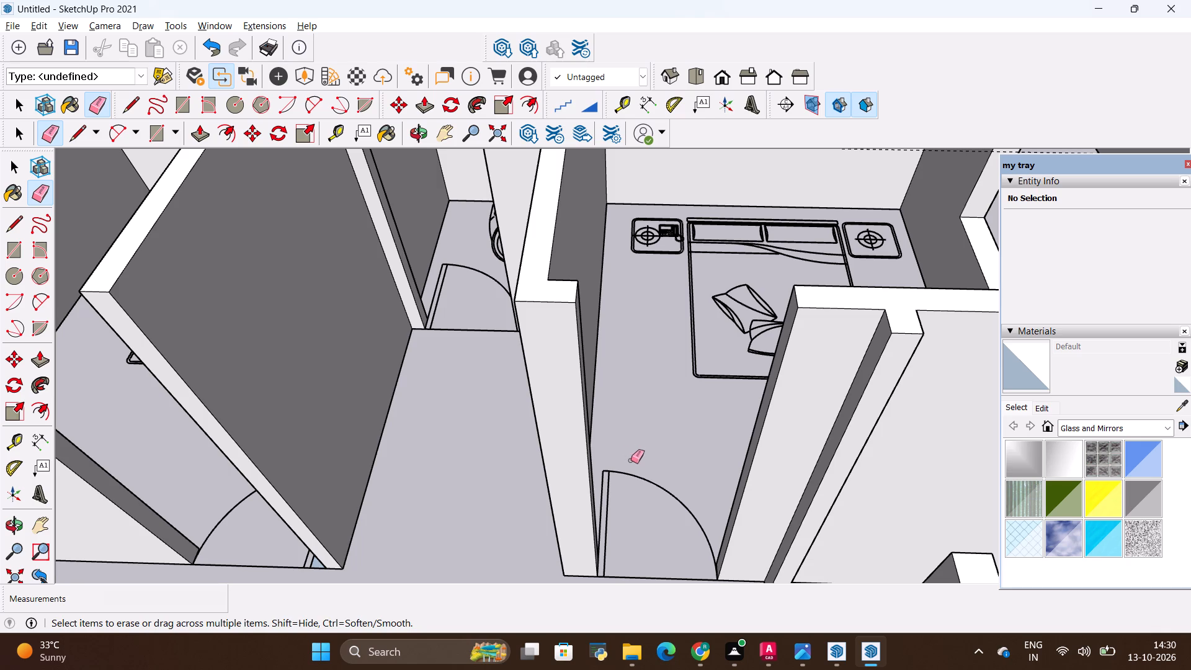
Place a guide 3' below the top edge of the wall opposite the new pier at the bedroom doorway.
key("t")
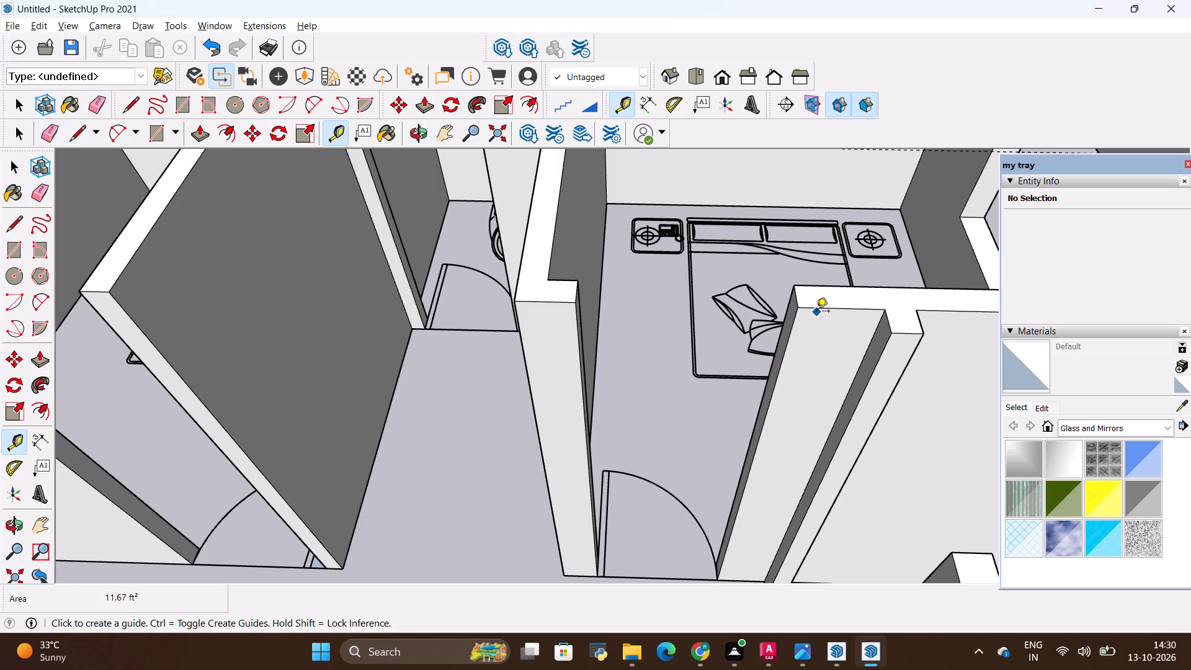
left_click(816, 312)
key("BackSpace")
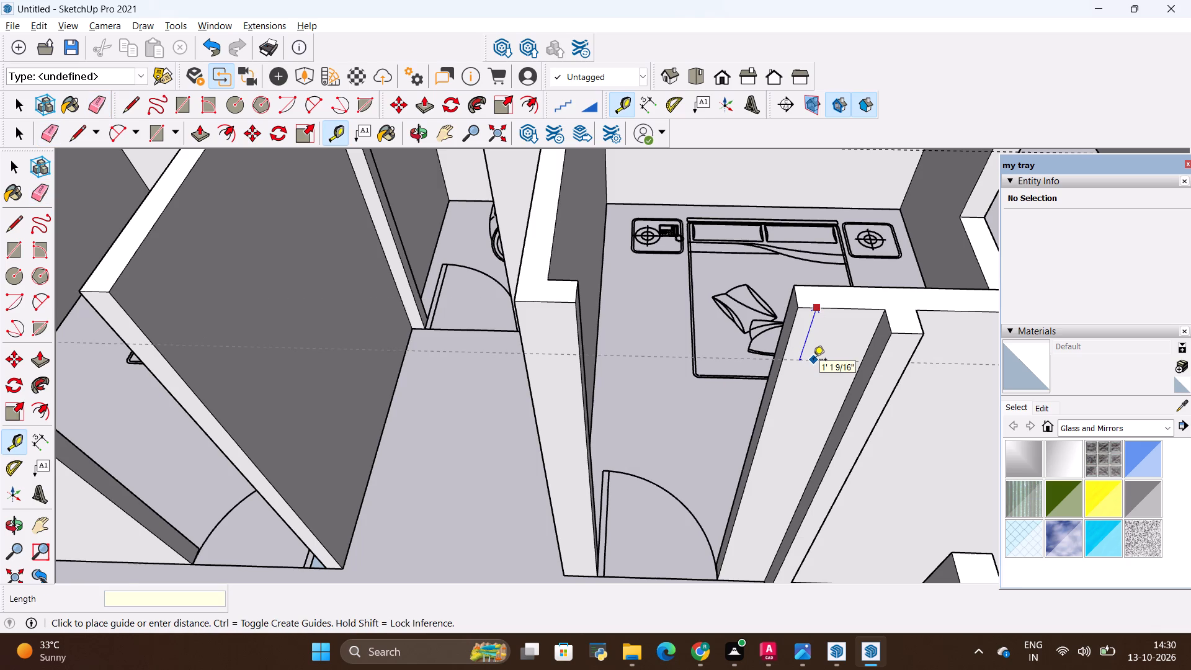
type("3'")
key("Return")
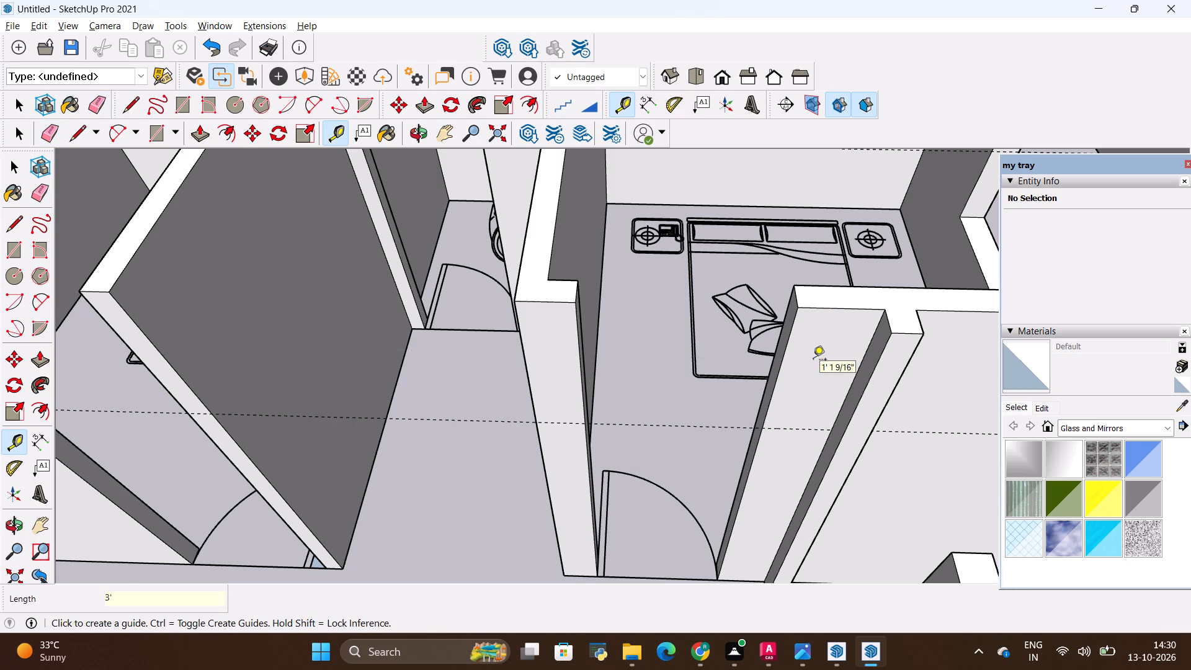
Draw a 5" line across that wall's end at the guide and pull the face above it 3' across the doorway to the pier.
middle_click_drag(767, 428, 931, 426)
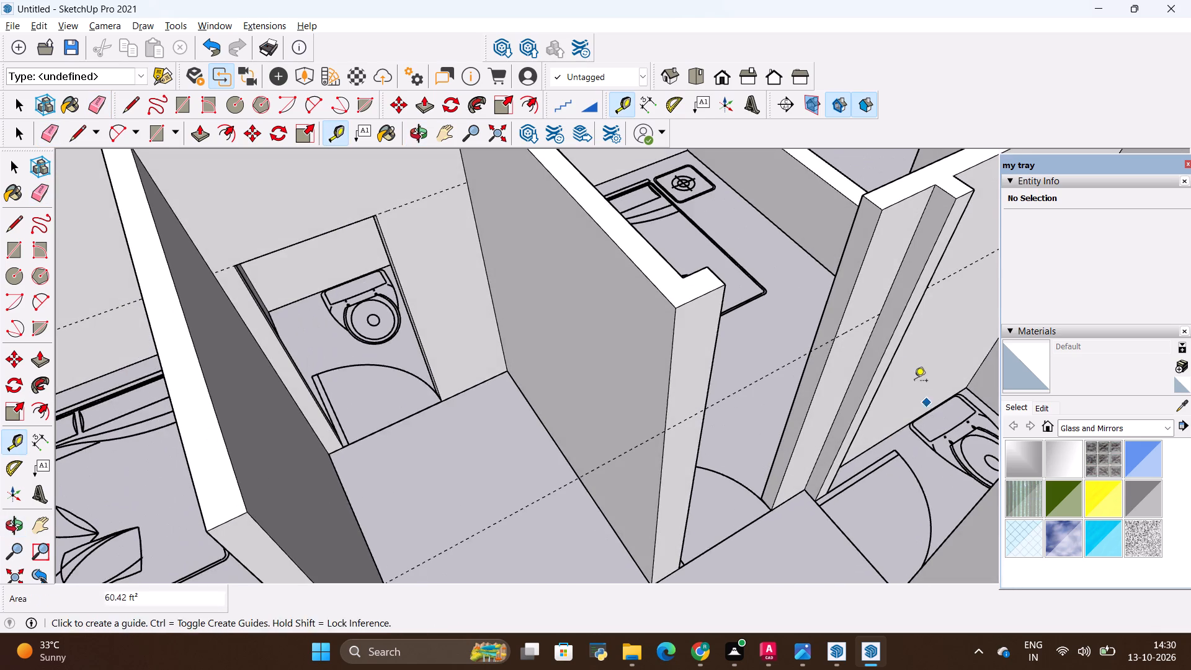
key("l")
scroll(845, 331, "up", 8)
left_click(825, 357)
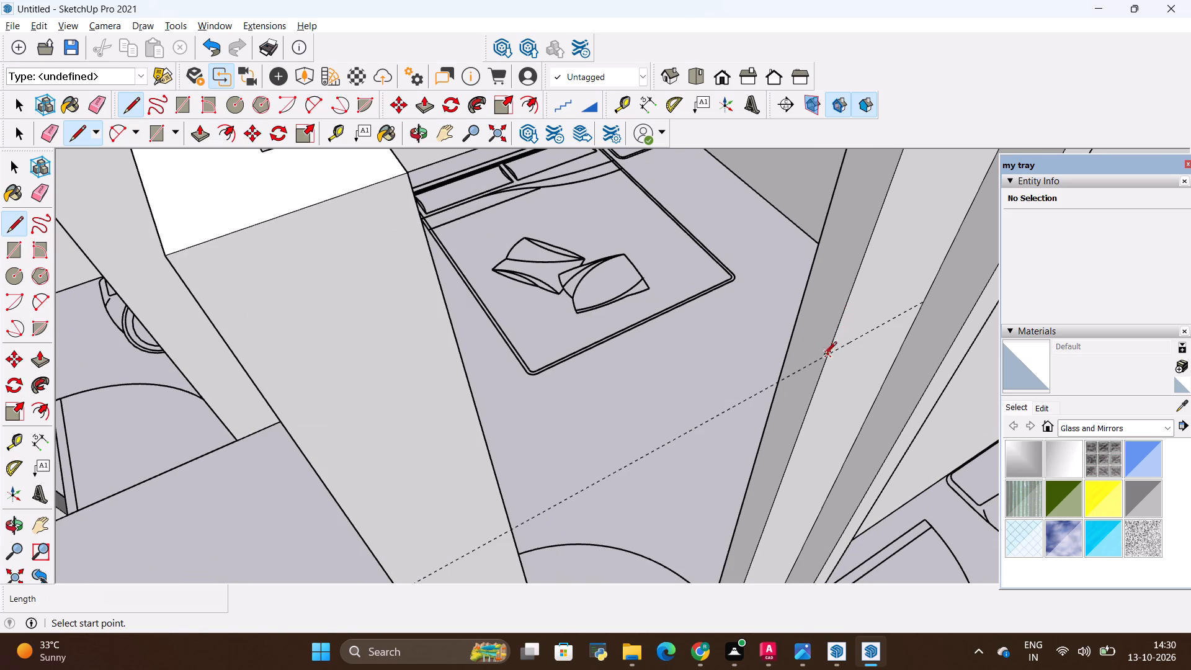
left_click(793, 323)
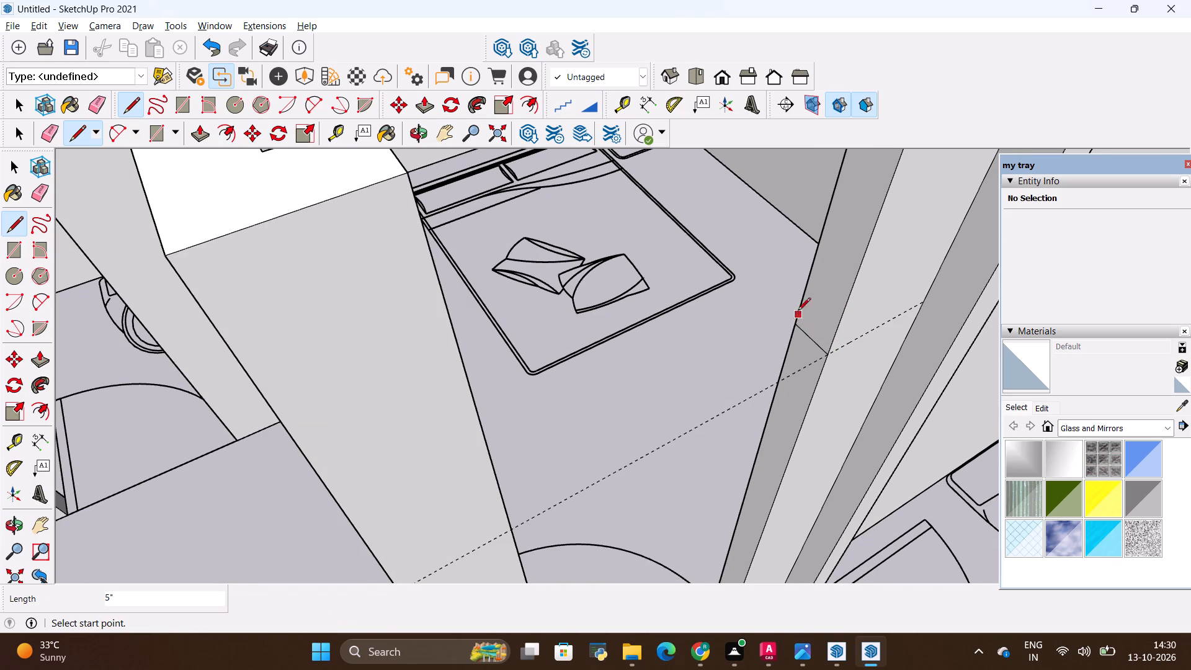
key("p")
left_click(808, 300)
scroll(545, 281, "down", 6)
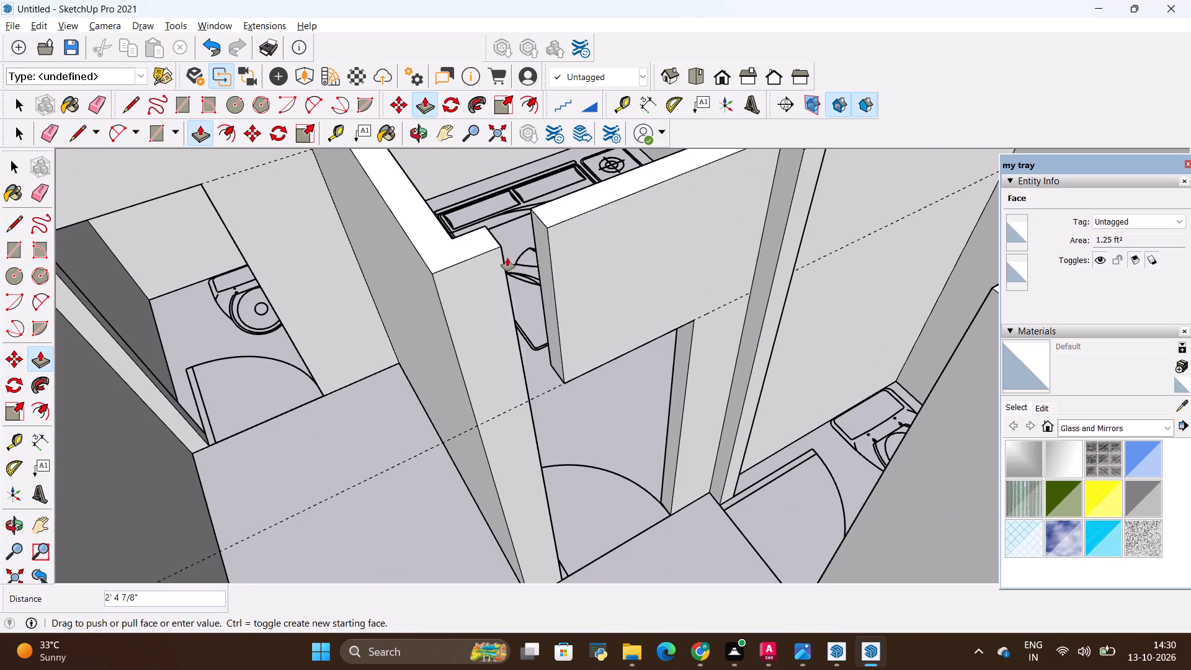
left_click(503, 247)
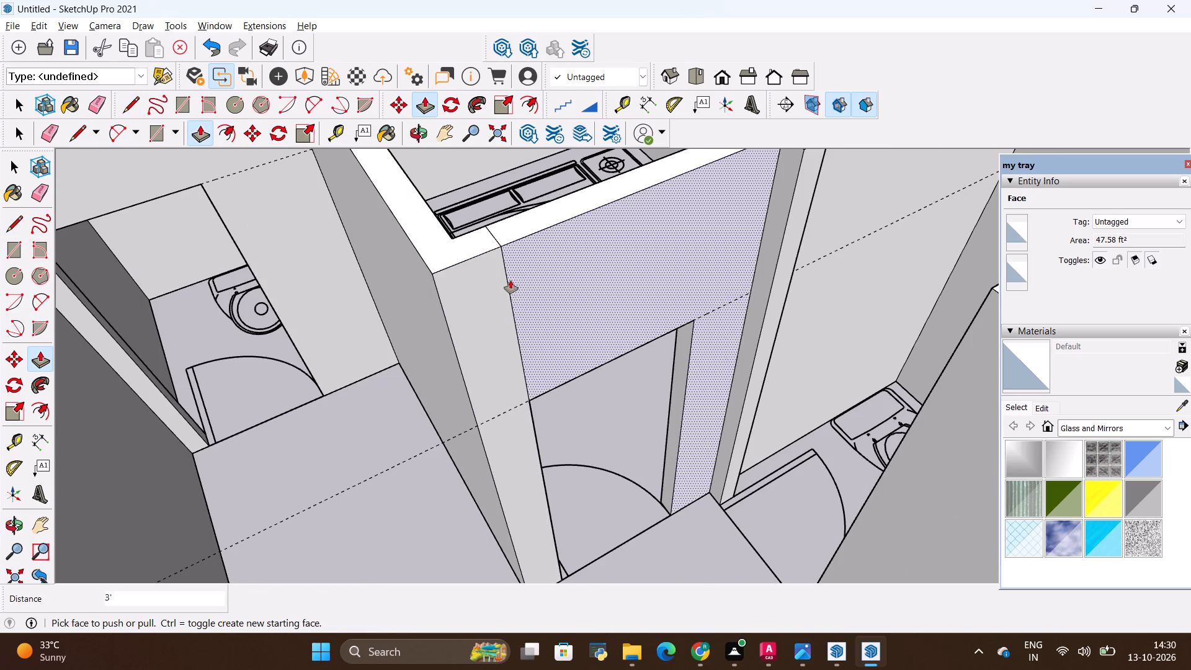
Erase the lintel's vertical and top-face seams at the pier, along with the guide at its lower edge.
key("e")
left_click_drag(515, 279, 506, 282)
scroll(491, 231, "up", 3)
left_click_drag(494, 231, 487, 241)
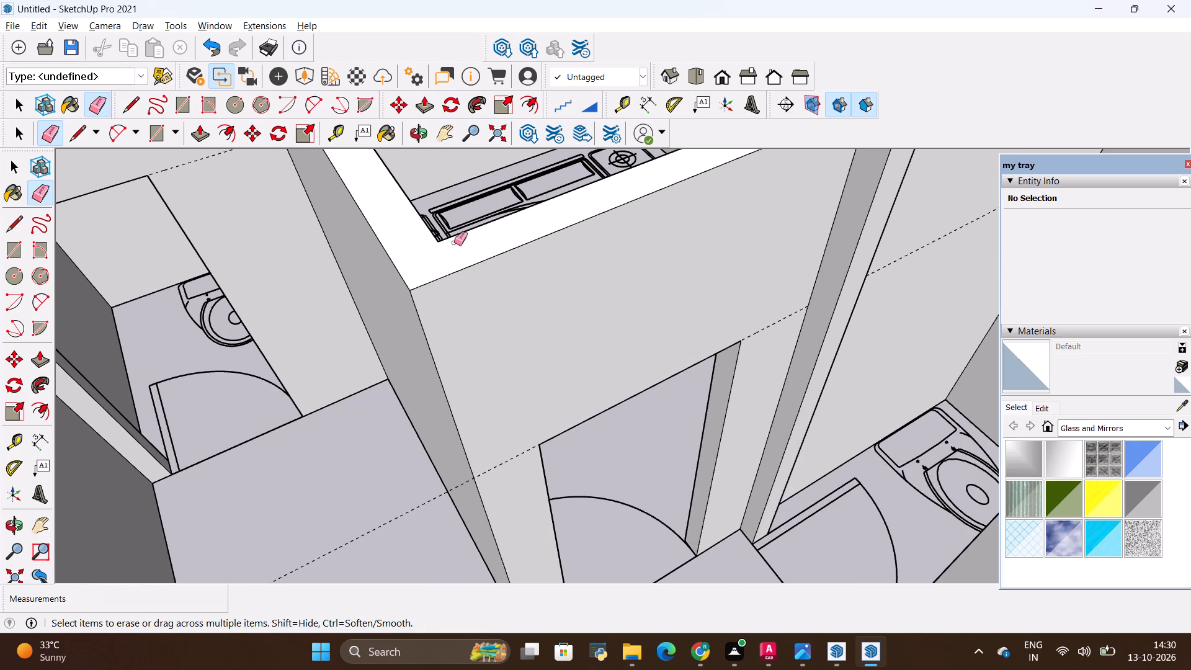
middle_click_drag(408, 249, 940, 382)
scroll(358, 339, "down", 5)
middle_click_drag(395, 414, 400, 406)
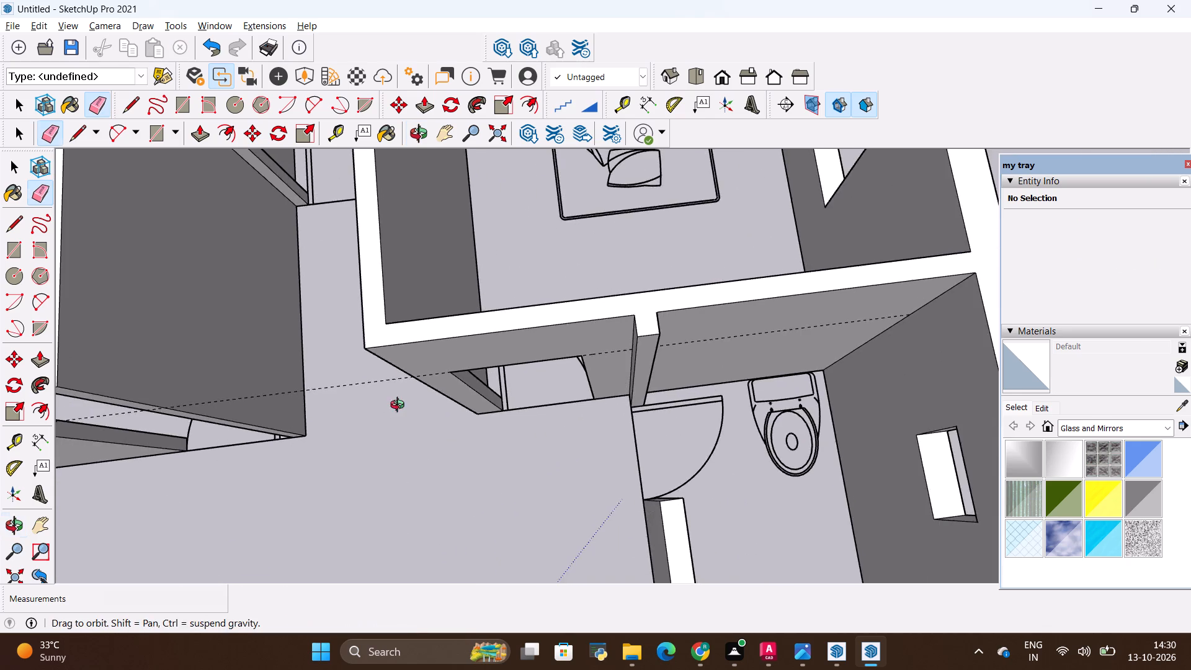
middle_click_drag(400, 406, 460, 274)
left_click_drag(442, 321, 445, 345)
Erase the vertical seam above the doorway on the bedroom side of the new lintel.
scroll(375, 318, "down", 6)
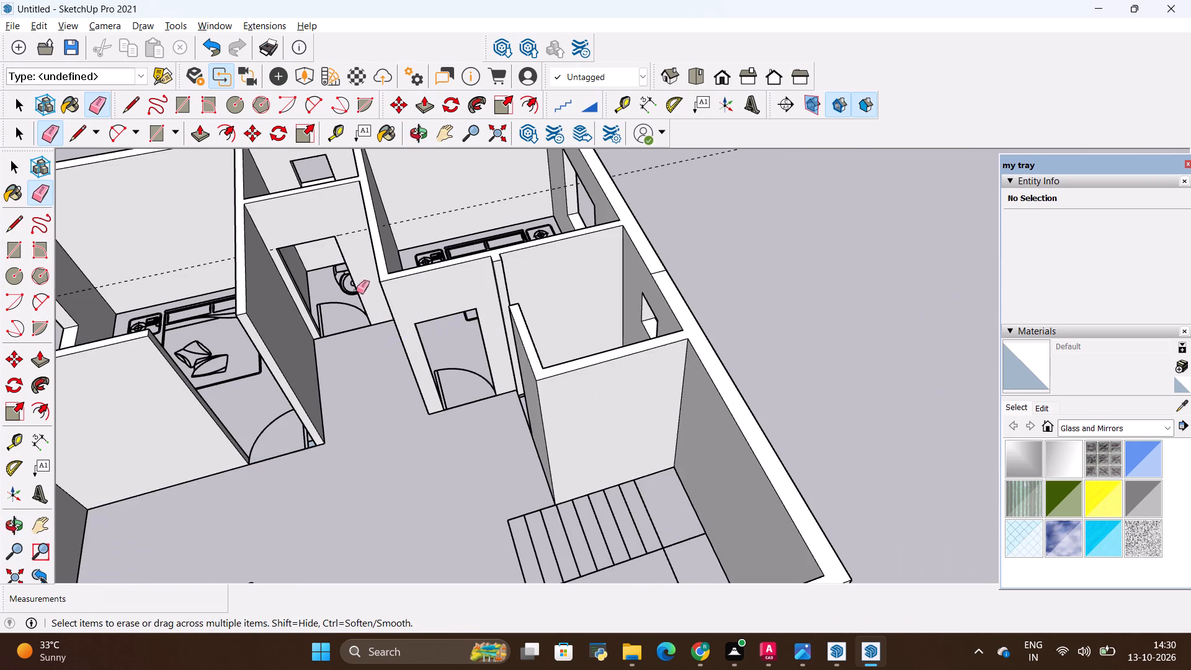
middle_click_drag(292, 280, 749, 309)
middle_click_drag(497, 458, 831, 470)
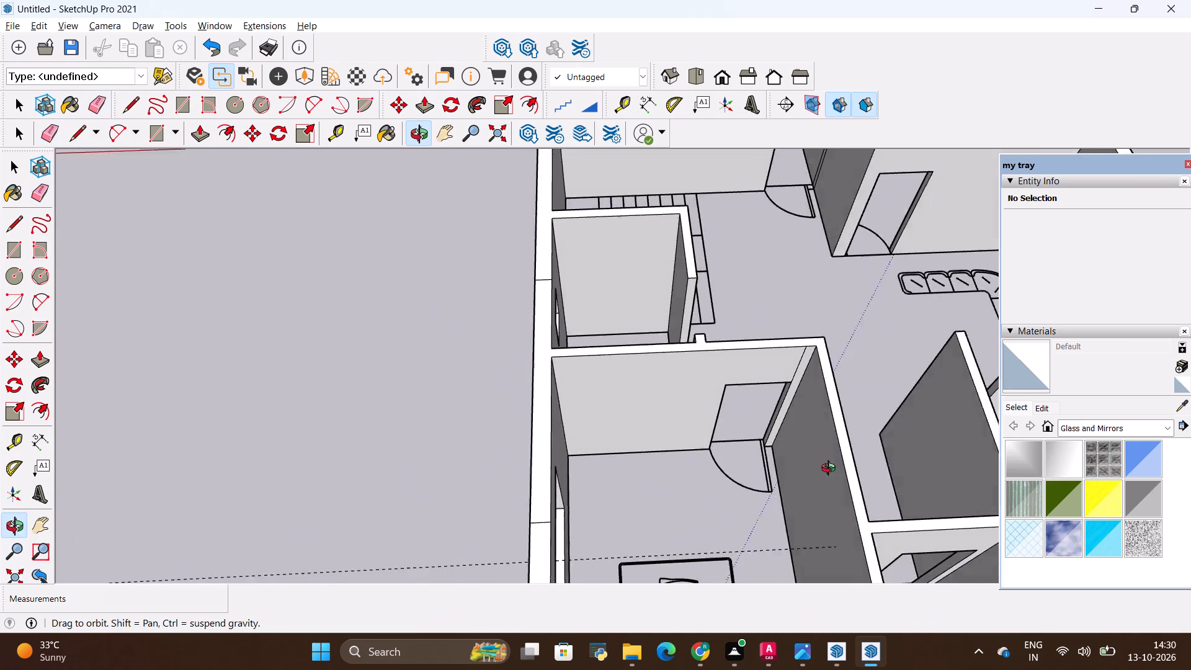
middle_click_drag(831, 470, 863, 388)
scroll(822, 336, "up", 10)
left_click_drag(787, 319, 762, 319)
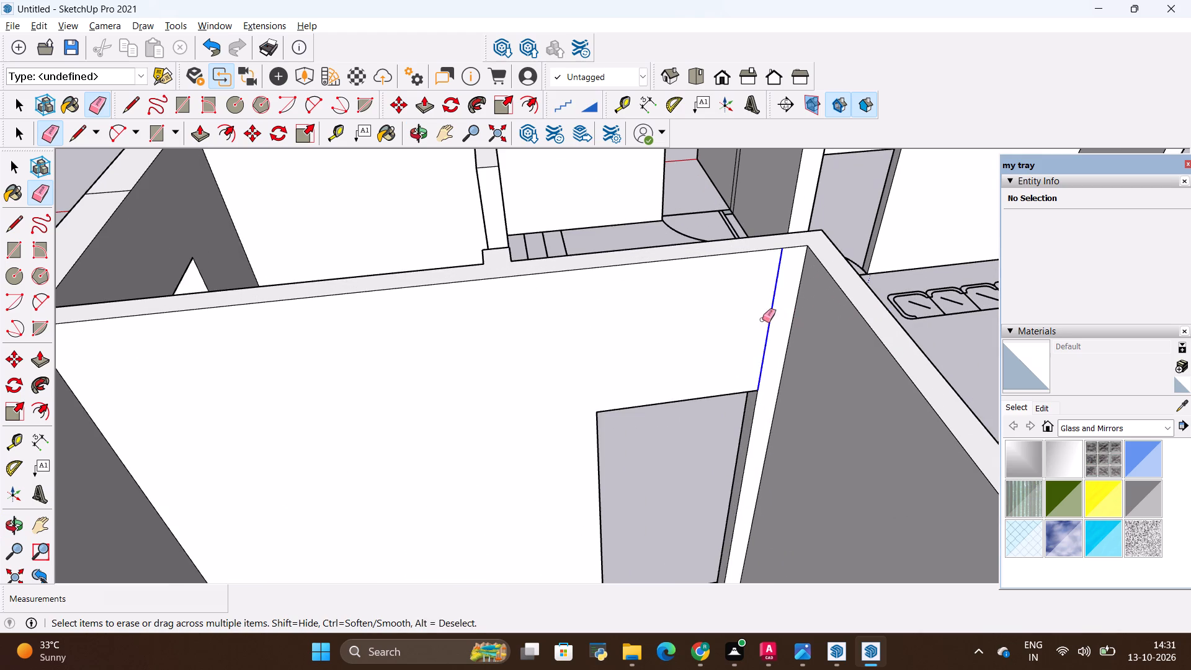
left_click_drag(762, 319, 760, 320)
Place a guide 3' below the top edge of the partition between the toilet doorway and the stairs.
scroll(757, 320, "down", 6)
middle_click_drag(774, 306, 306, 323)
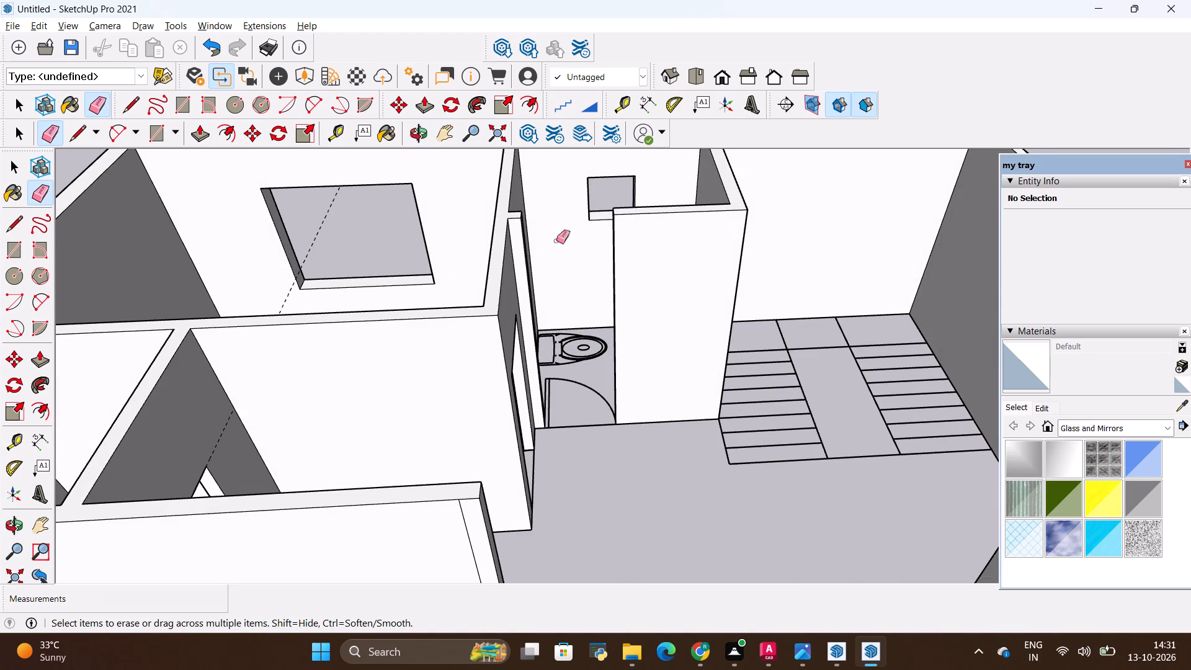
key("t")
scroll(655, 207, "up", 6)
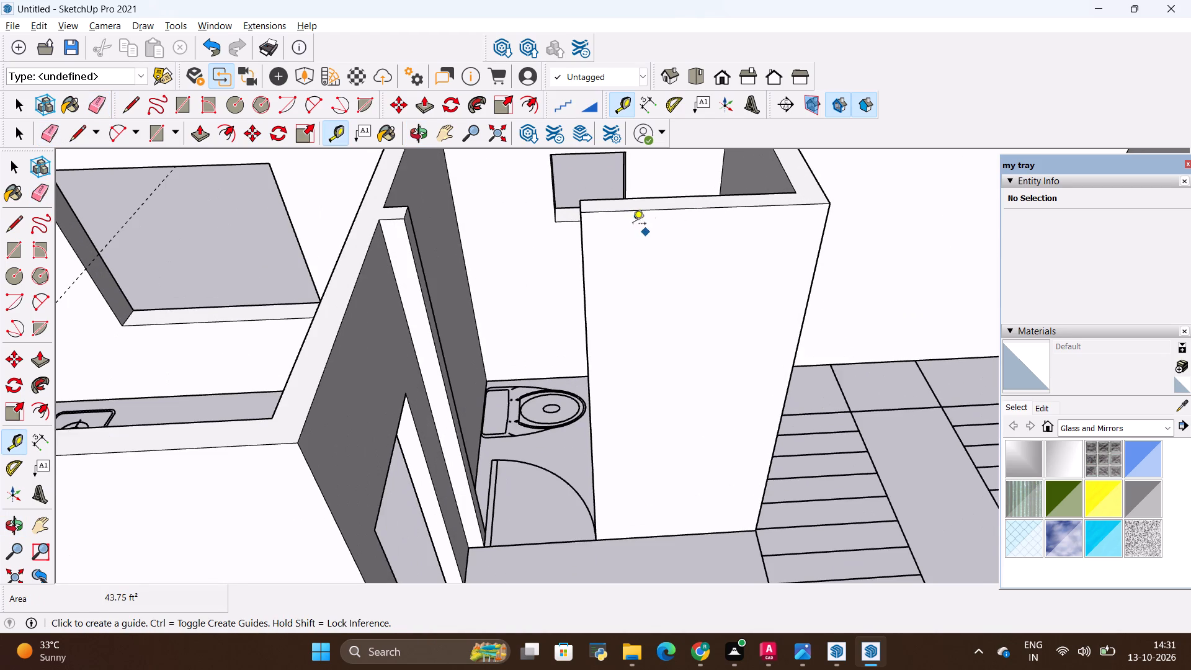
left_click(615, 213)
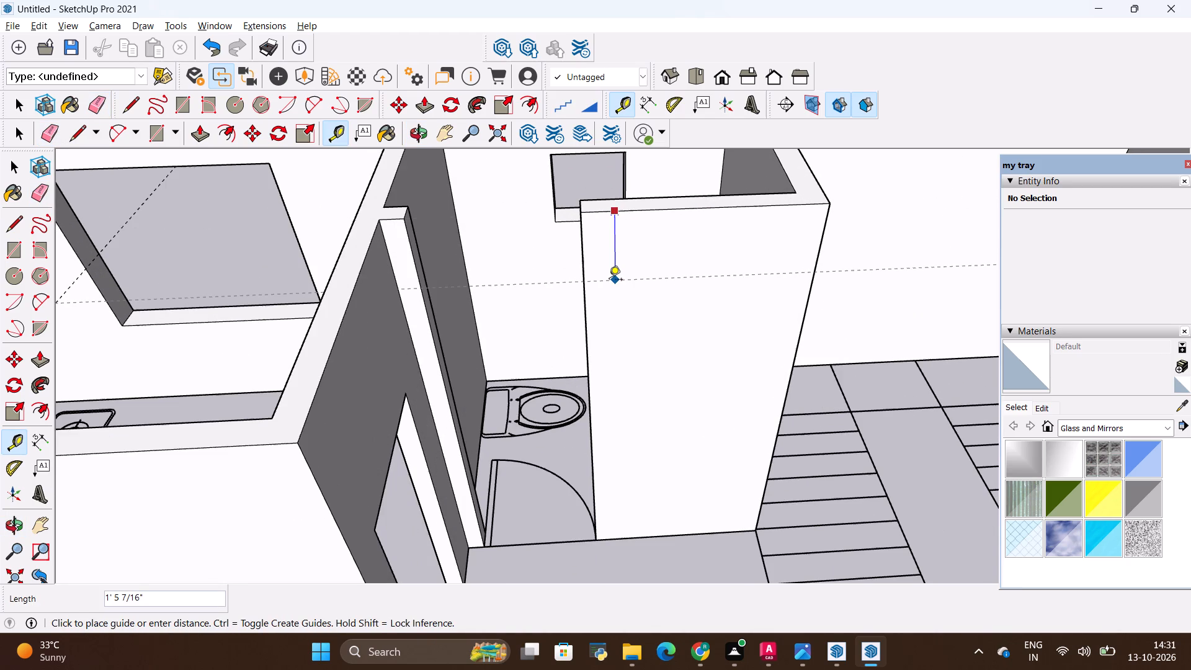
key("BackSpace")
type("3'")
key("Return")
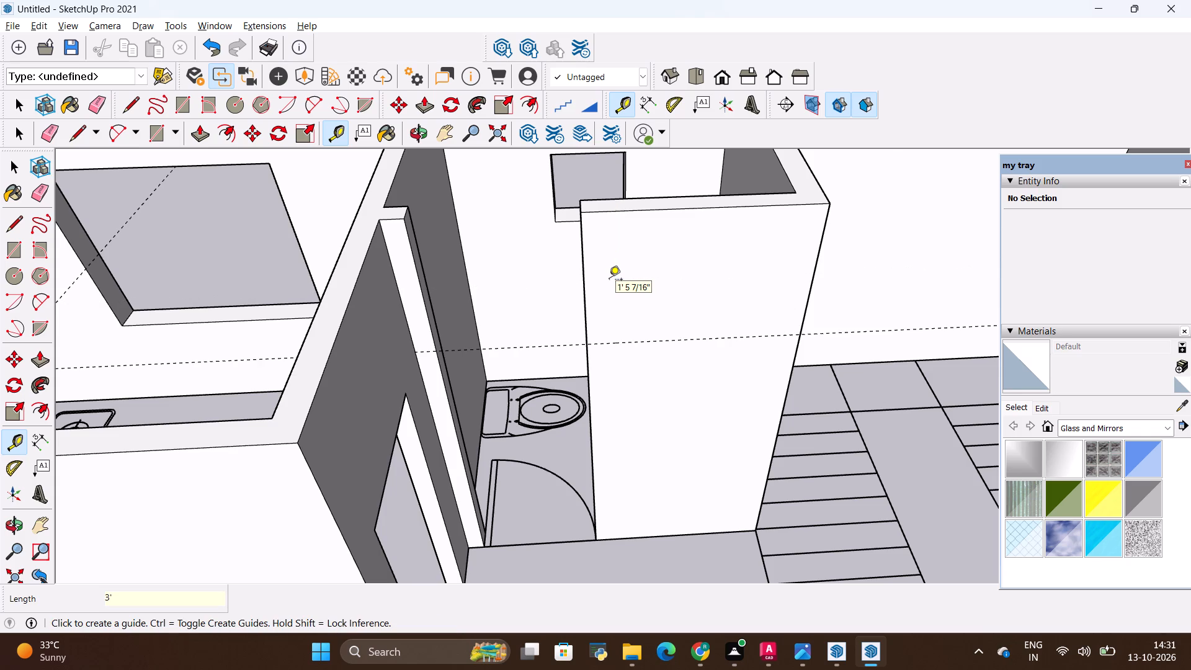
Draw a 5" line across the partition's end at the guide and pull the face above it across the toilet doorway to the pier.
key("l")
middle_click_drag(530, 396, 788, 423)
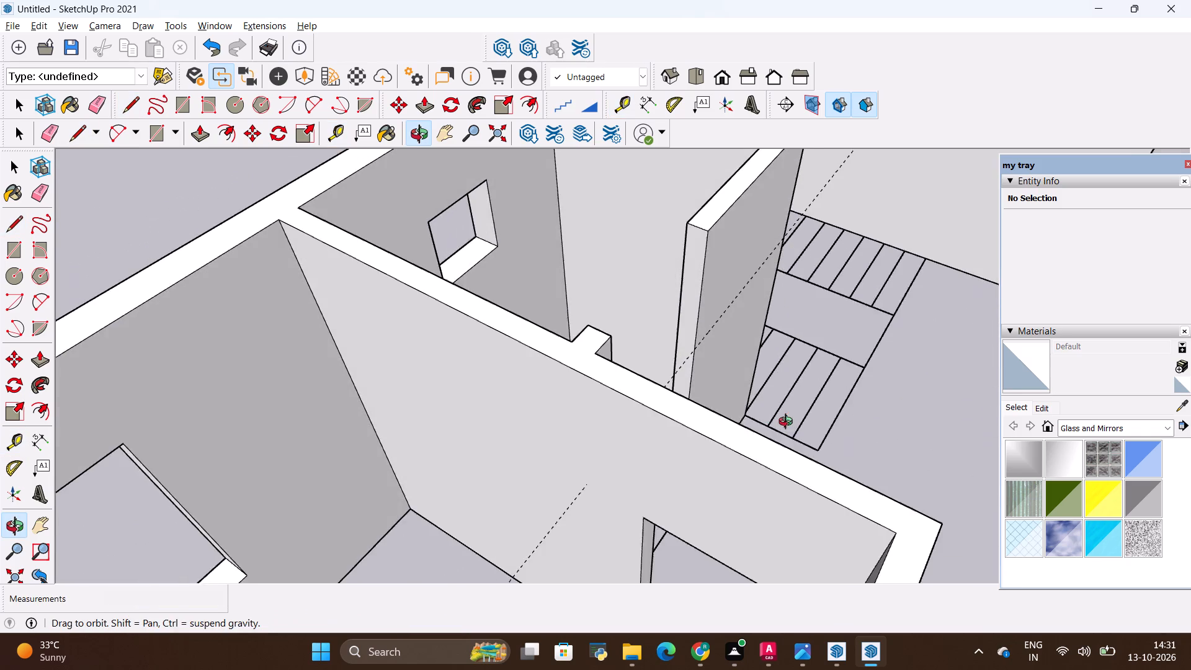
middle_click_drag(788, 423, 788, 422)
scroll(754, 370, "up", 8)
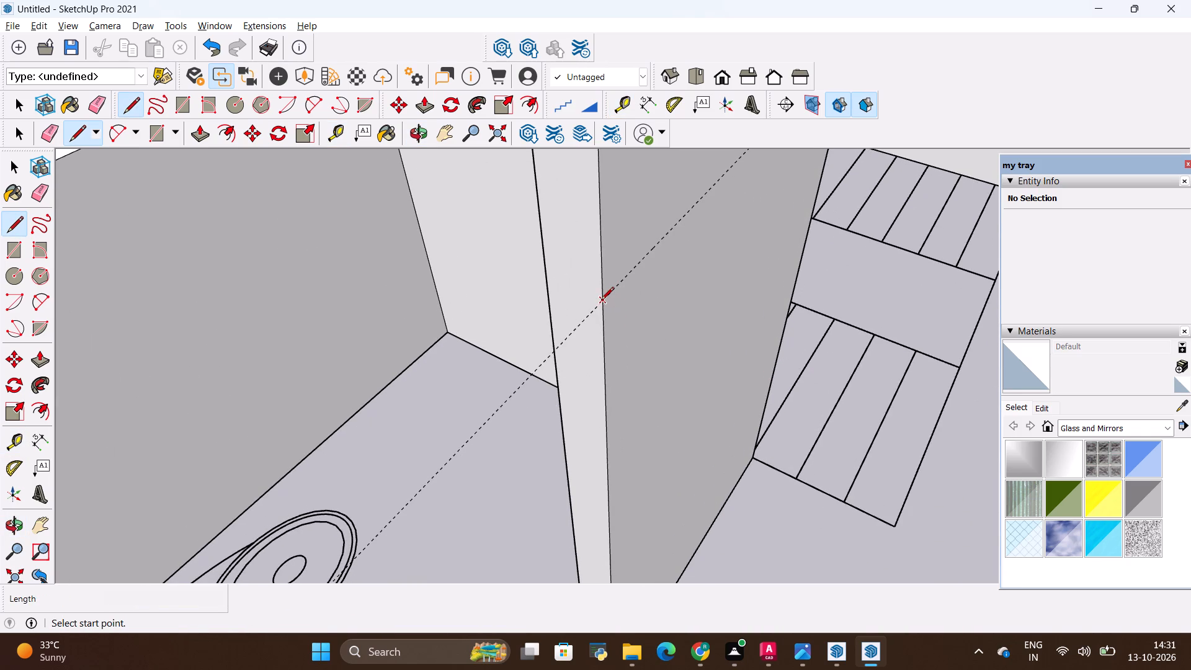
left_click(601, 301)
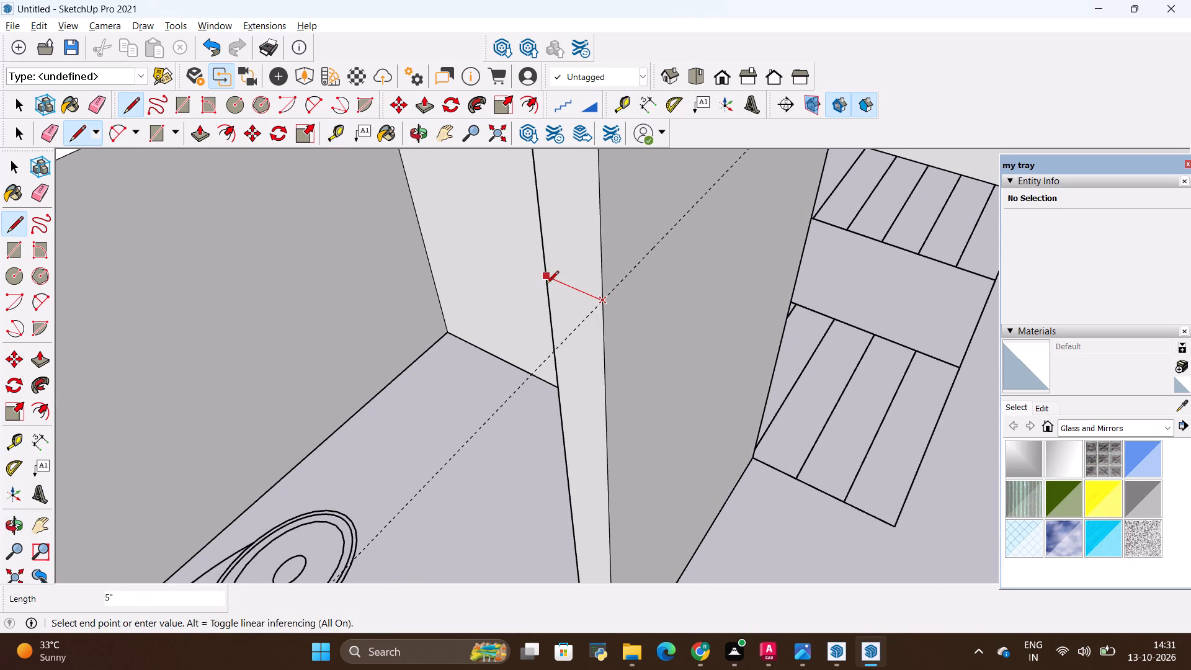
left_click(543, 283)
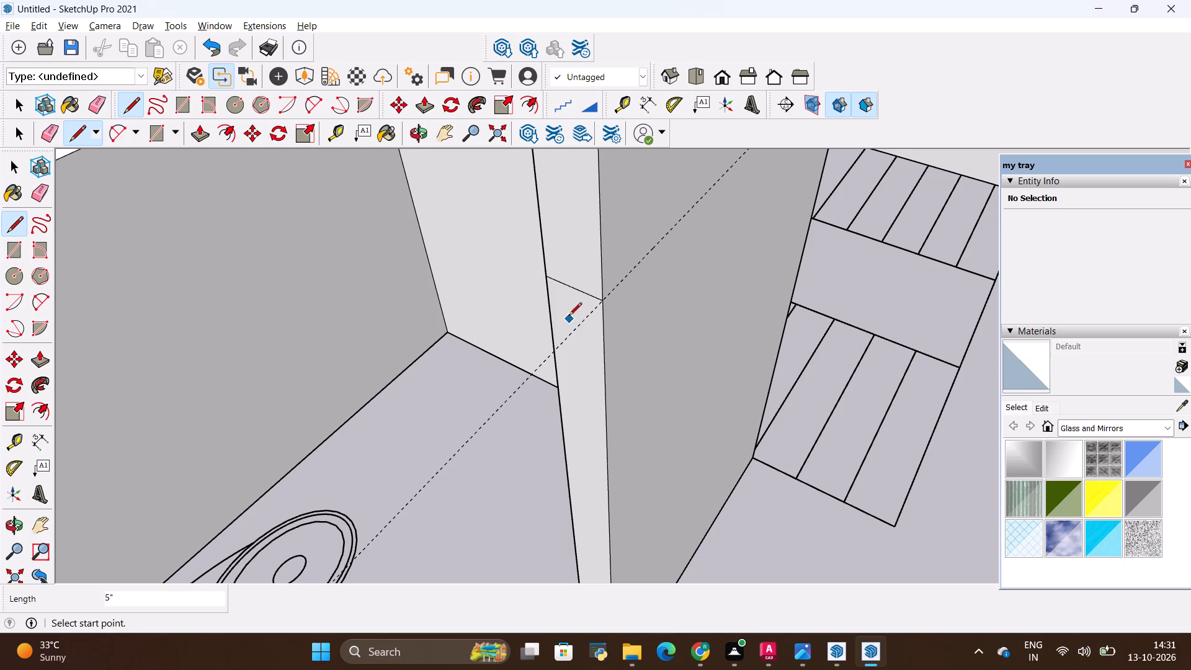
key("p")
left_click_drag(579, 273, 551, 284)
scroll(645, 346, "down", 5)
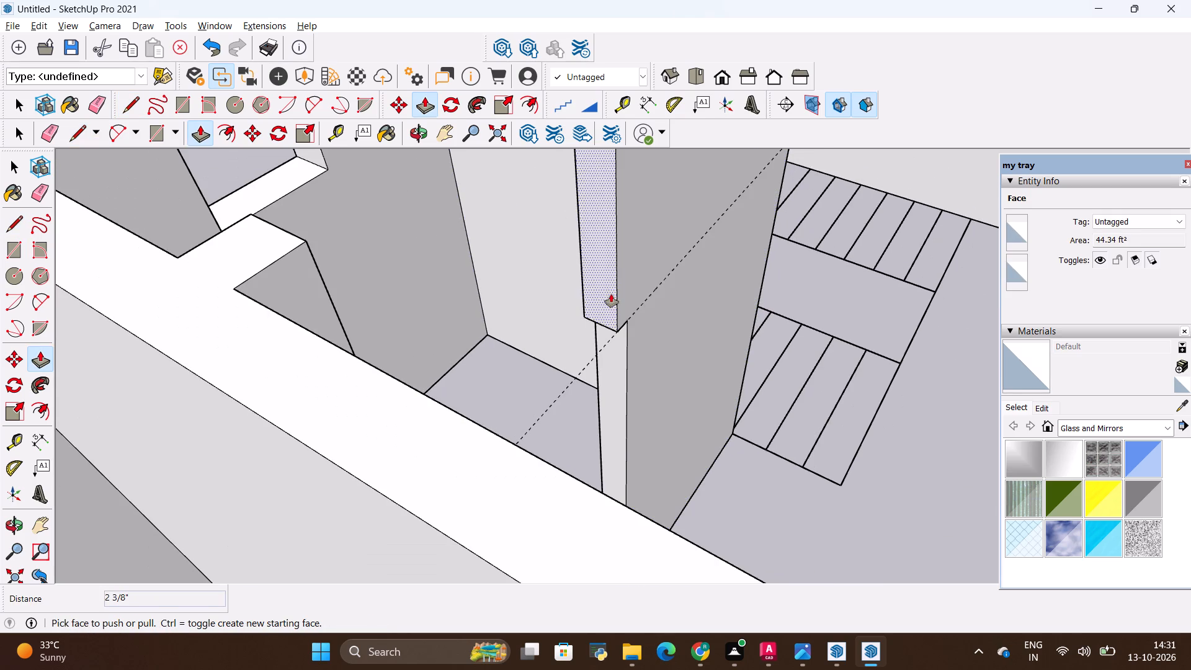
left_click(610, 294)
left_click(303, 238)
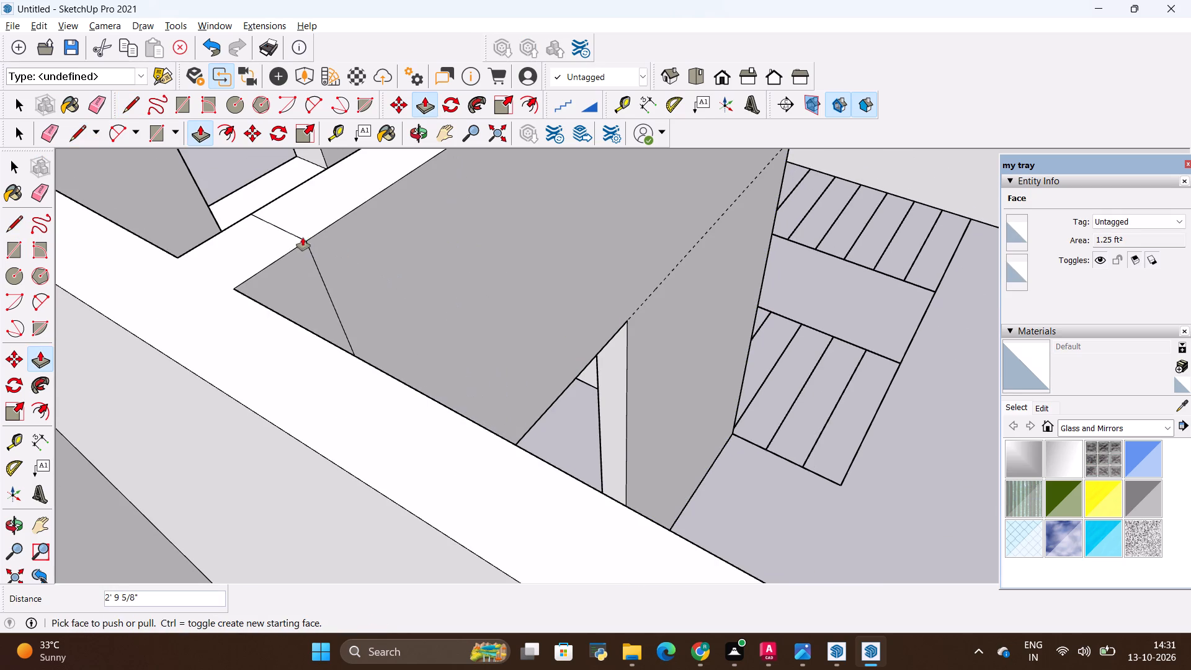
Erase the new toilet lintel's vertical seams on both sides and its top-face seam at the pier.
middle_click_drag(355, 289, 305, 341)
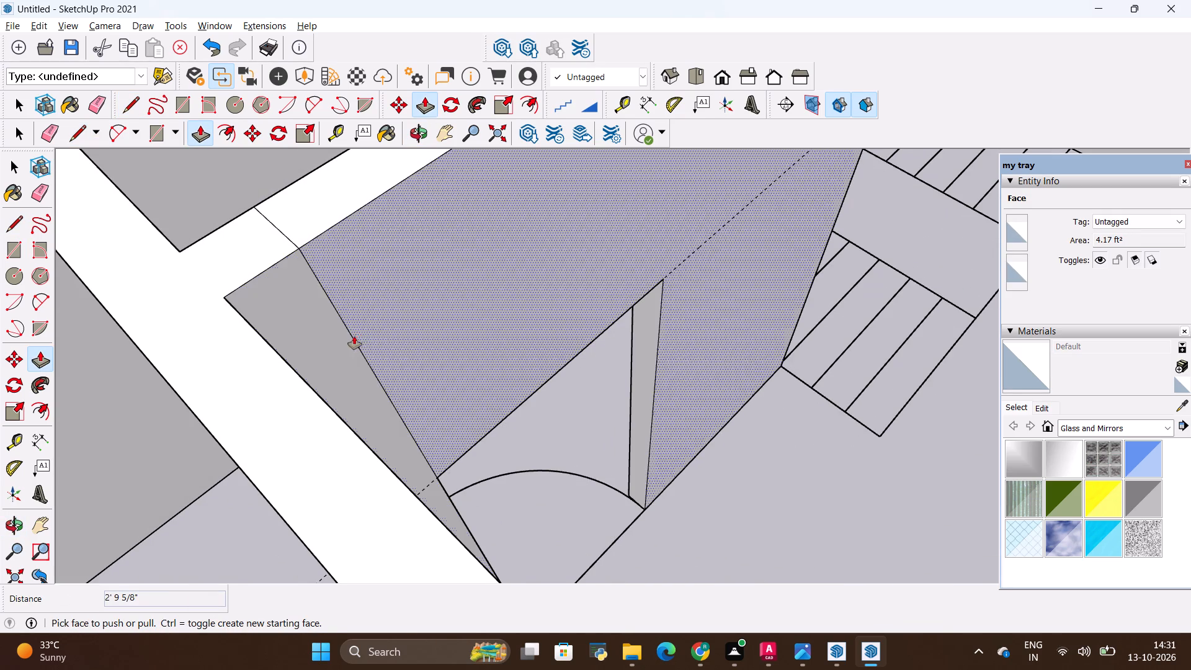
key("e")
left_click_drag(361, 331, 352, 342)
left_click_drag(301, 223, 276, 236)
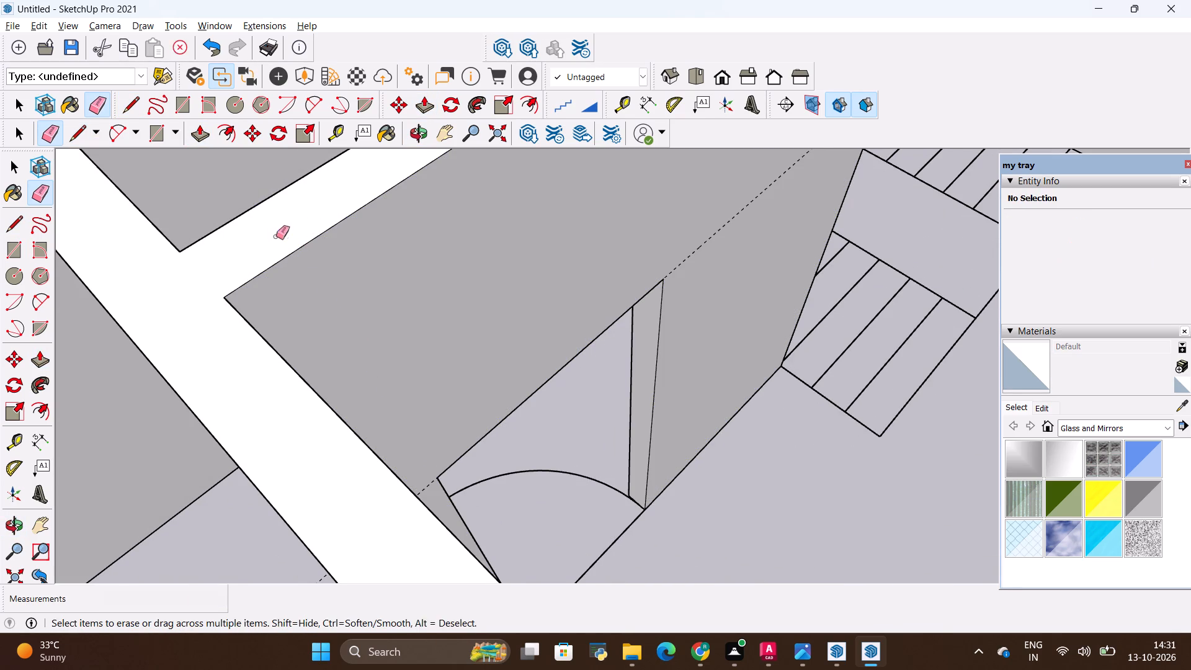
scroll(426, 293, "down", 7)
middle_click_drag(235, 298, 968, 292)
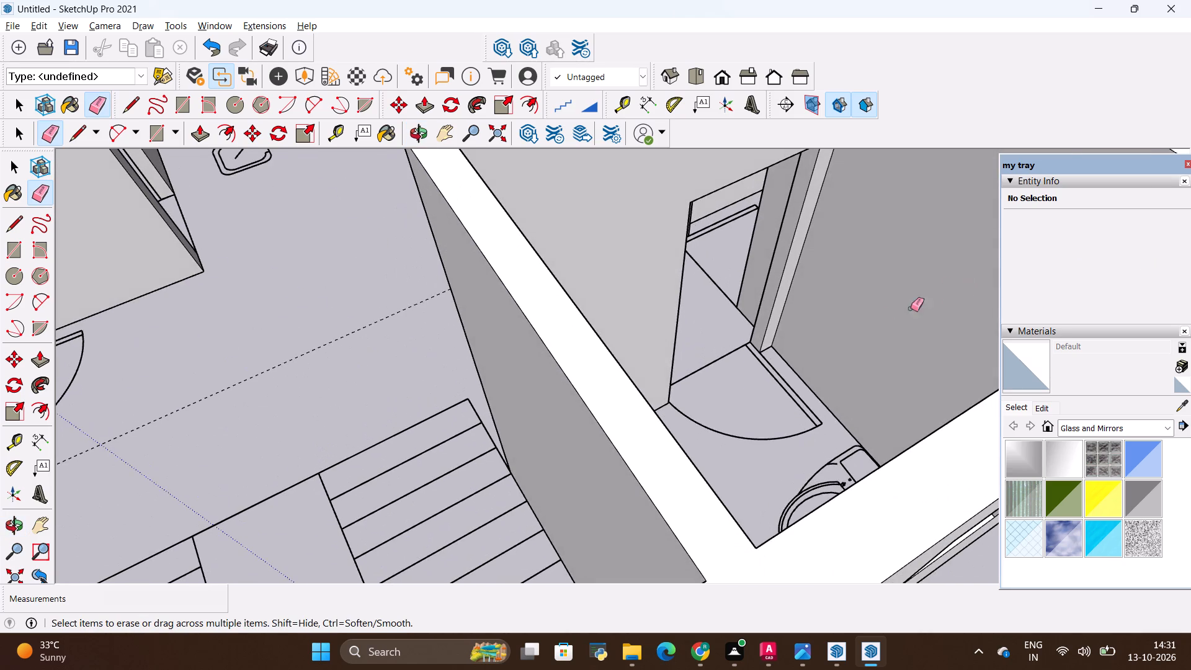
scroll(648, 371, "down", 12)
scroll(716, 274, "up", 16)
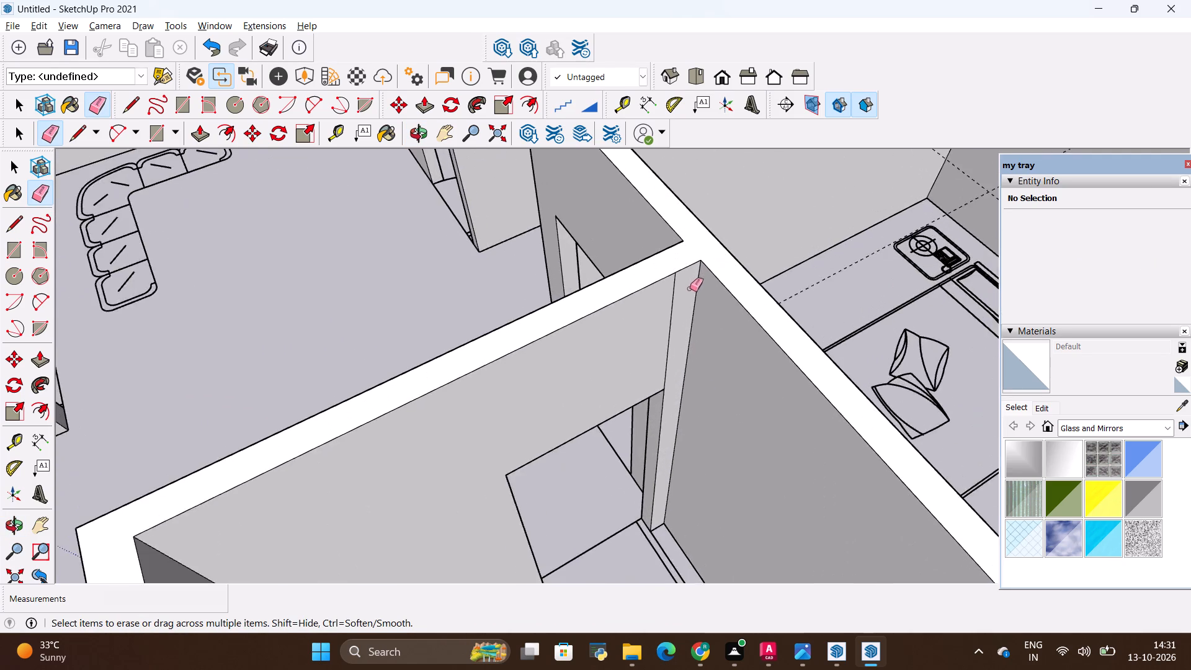
scroll(690, 288, "up", 2)
left_click_drag(687, 289, 644, 304)
scroll(674, 292, "down", 17)
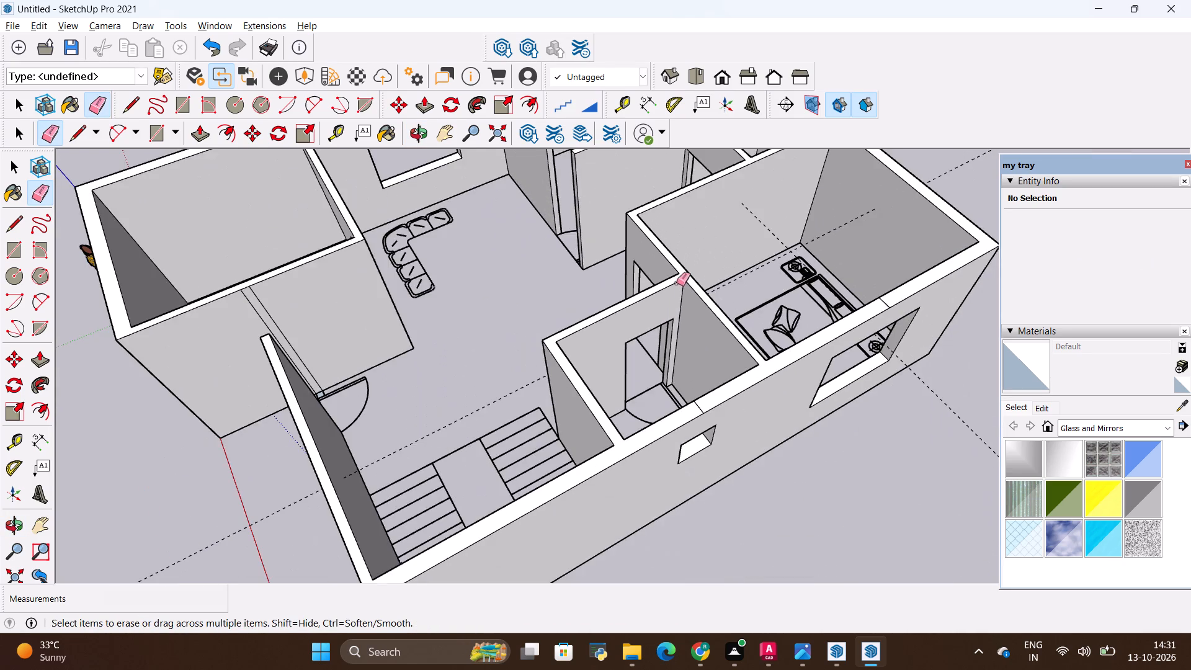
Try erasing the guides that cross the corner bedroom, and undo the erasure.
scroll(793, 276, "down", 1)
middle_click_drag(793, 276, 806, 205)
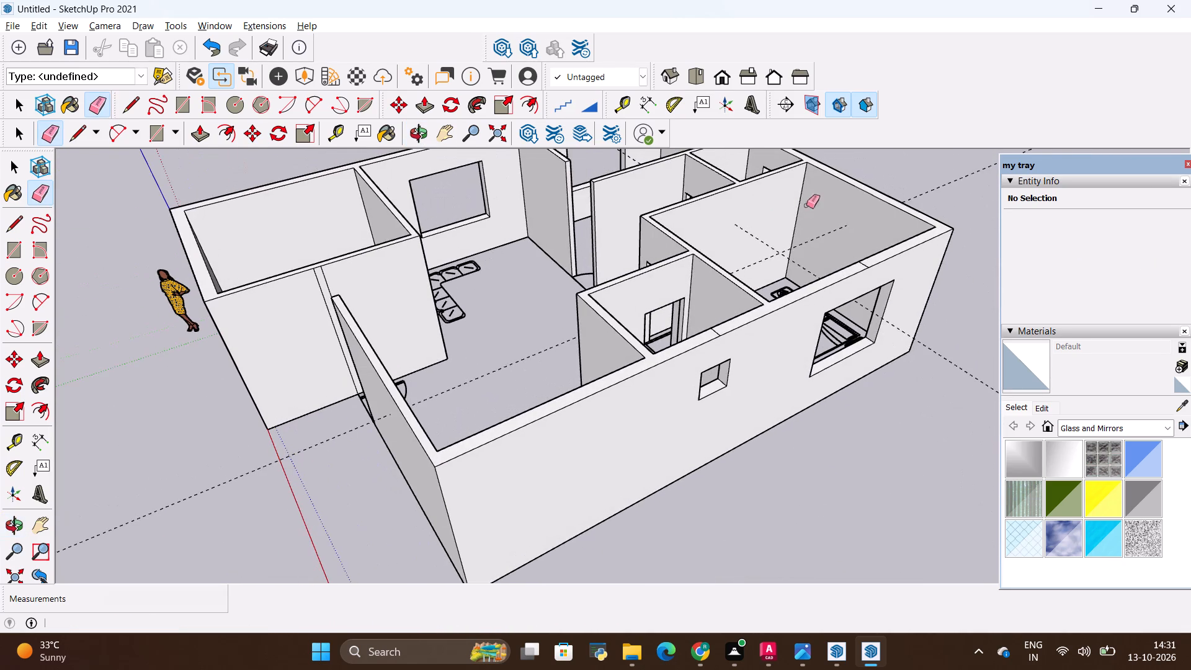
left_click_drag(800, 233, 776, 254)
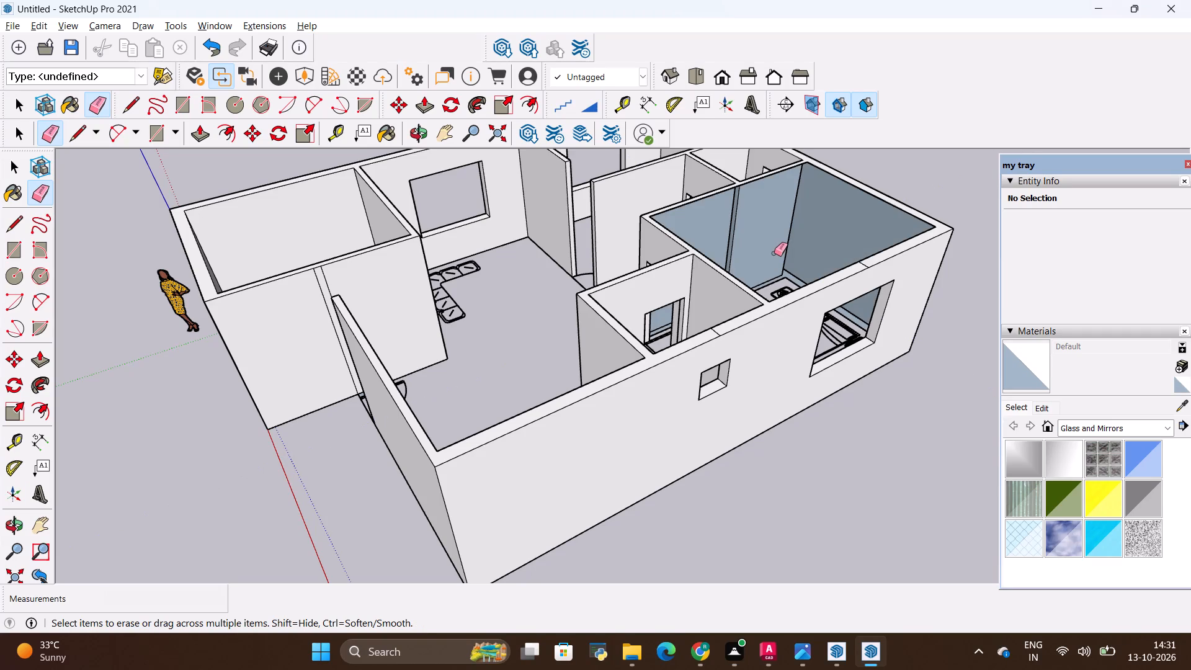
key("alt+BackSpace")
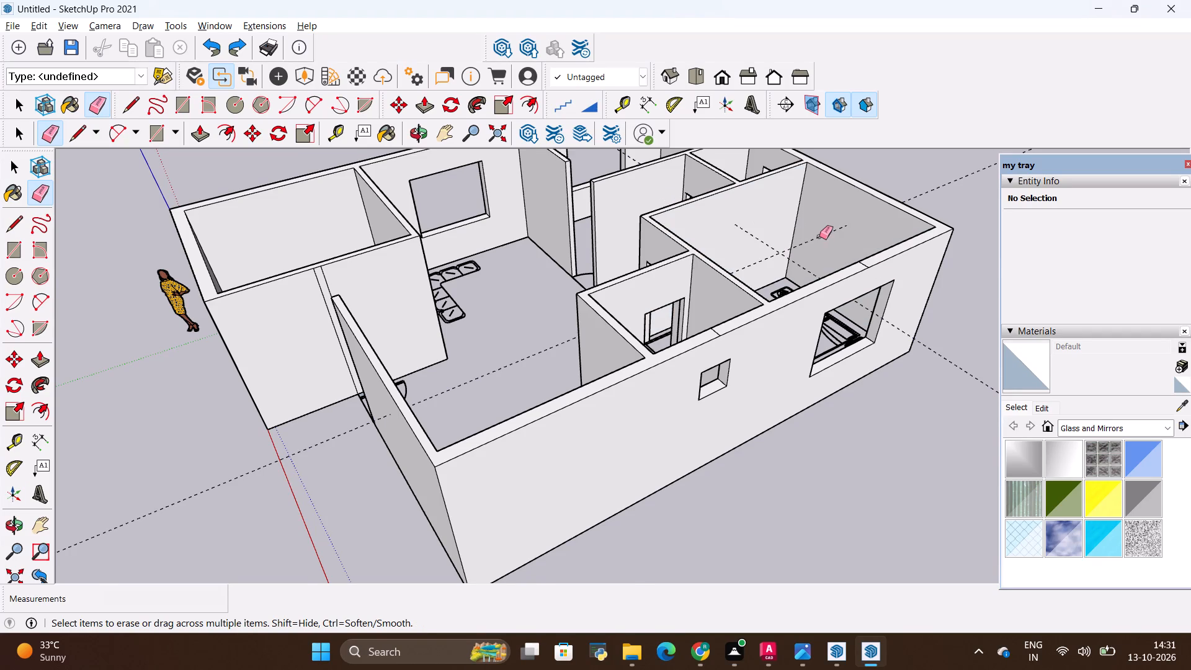
Erase the guides crossing the corner bedroom.
scroll(813, 236, "up", 3)
left_click_drag(812, 234, 825, 242)
left_click_drag(733, 219, 717, 249)
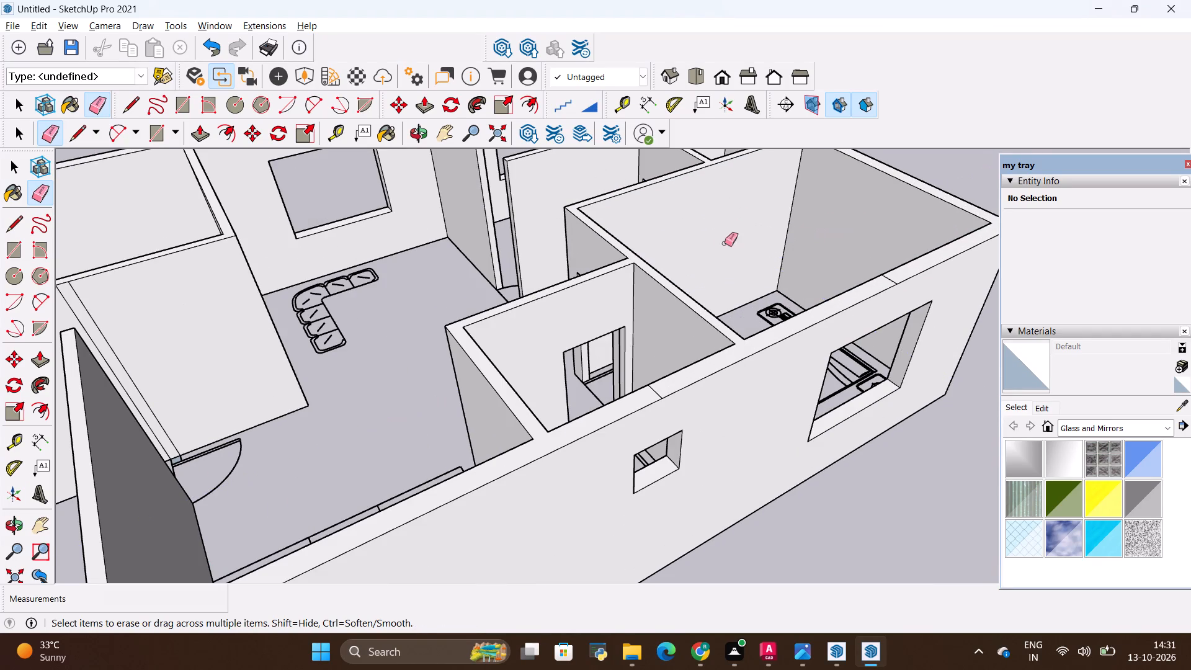
Place a guide 3' below the top edge of the partition between the living area and the bedroom, beside the open bedroom doorway.
scroll(753, 237, "down", 5)
key("space")
middle_click_drag(621, 249, 850, 216)
scroll(849, 214, "down", 7)
scroll(641, 172, "up", 15)
scroll(603, 336, "up", 1)
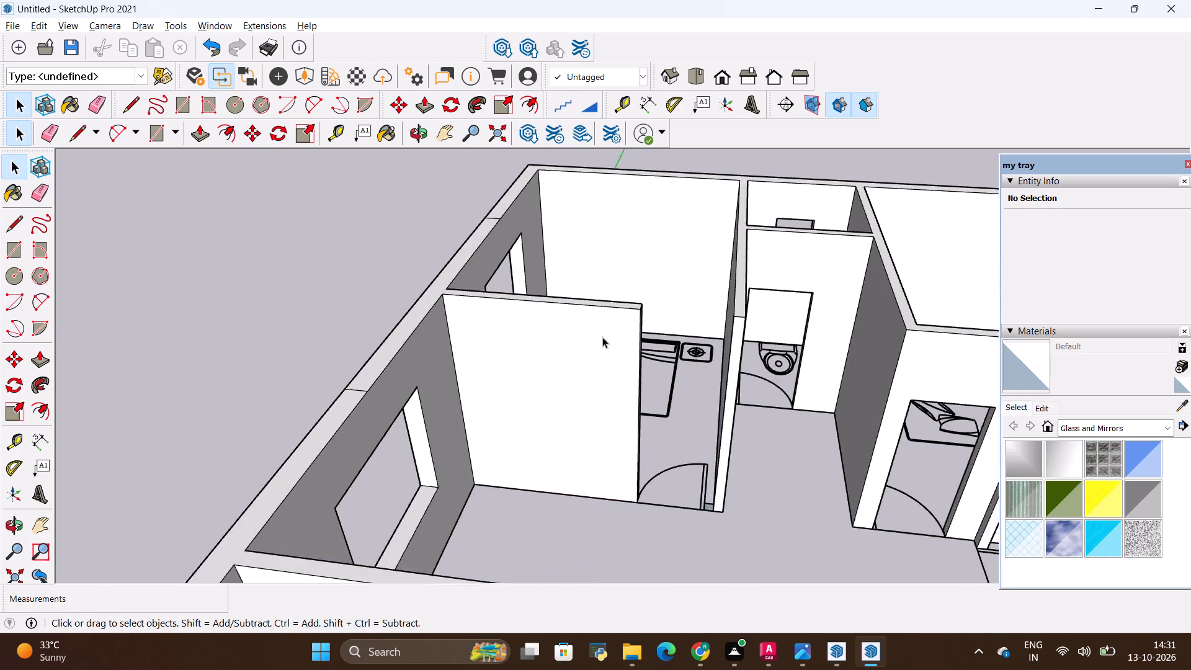
middle_click_drag(602, 340, 692, 351)
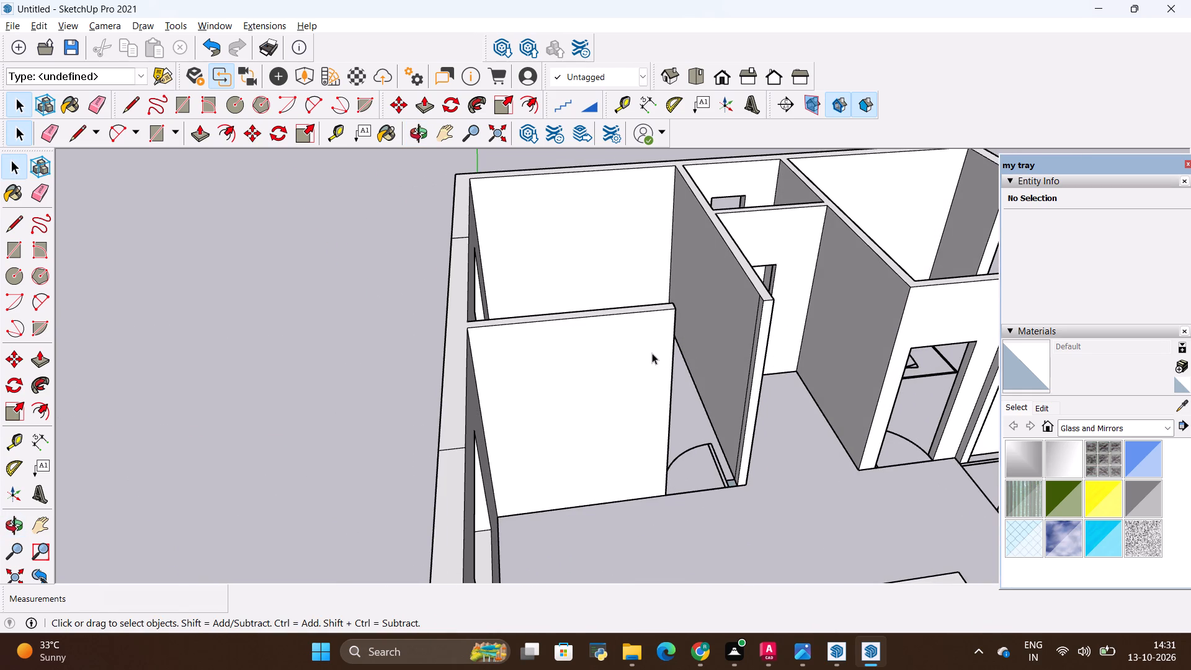
scroll(584, 375, "up", 3)
key("t")
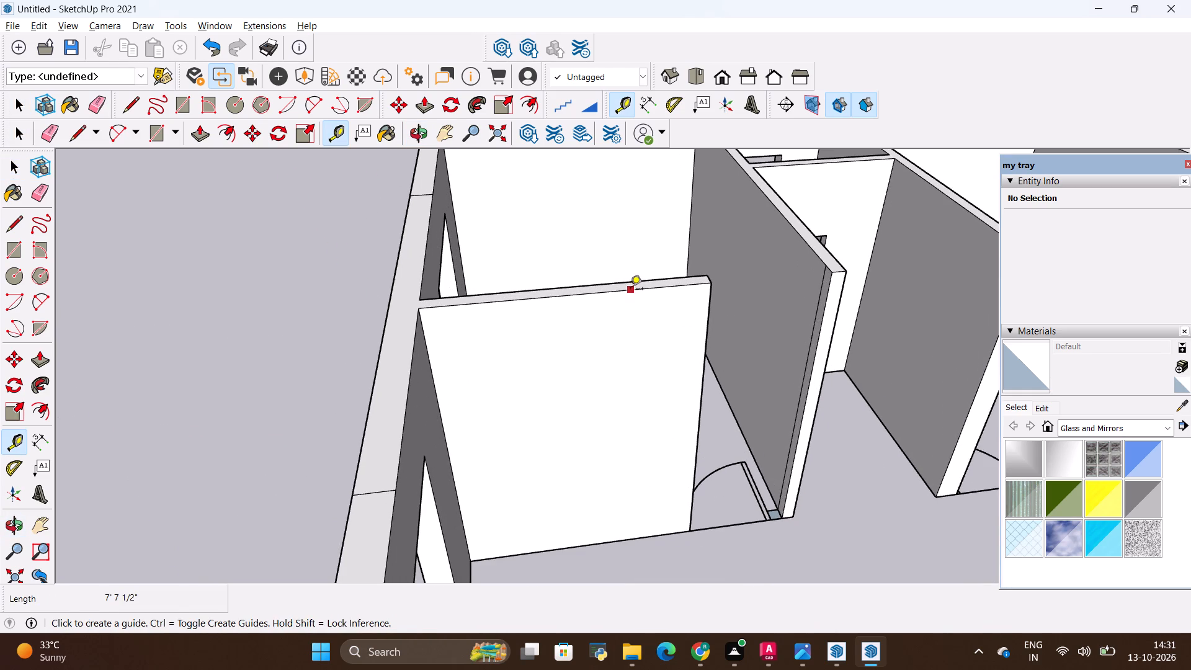
left_click(630, 290)
key("BackSpace")
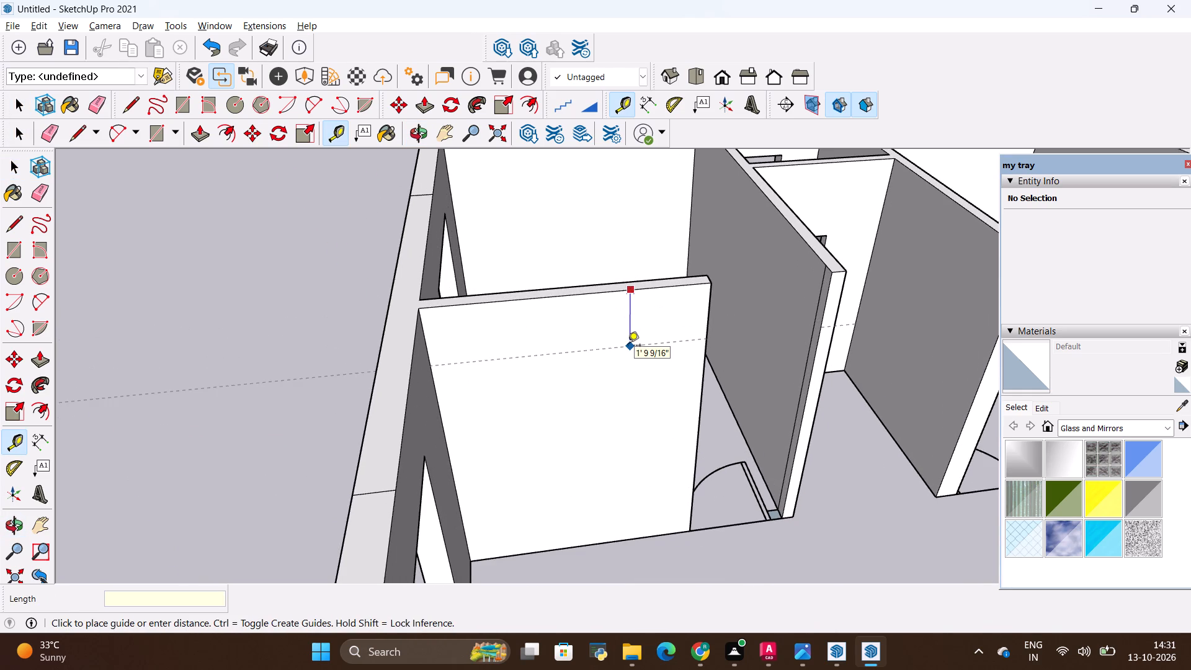
type("3'")
key("Return")
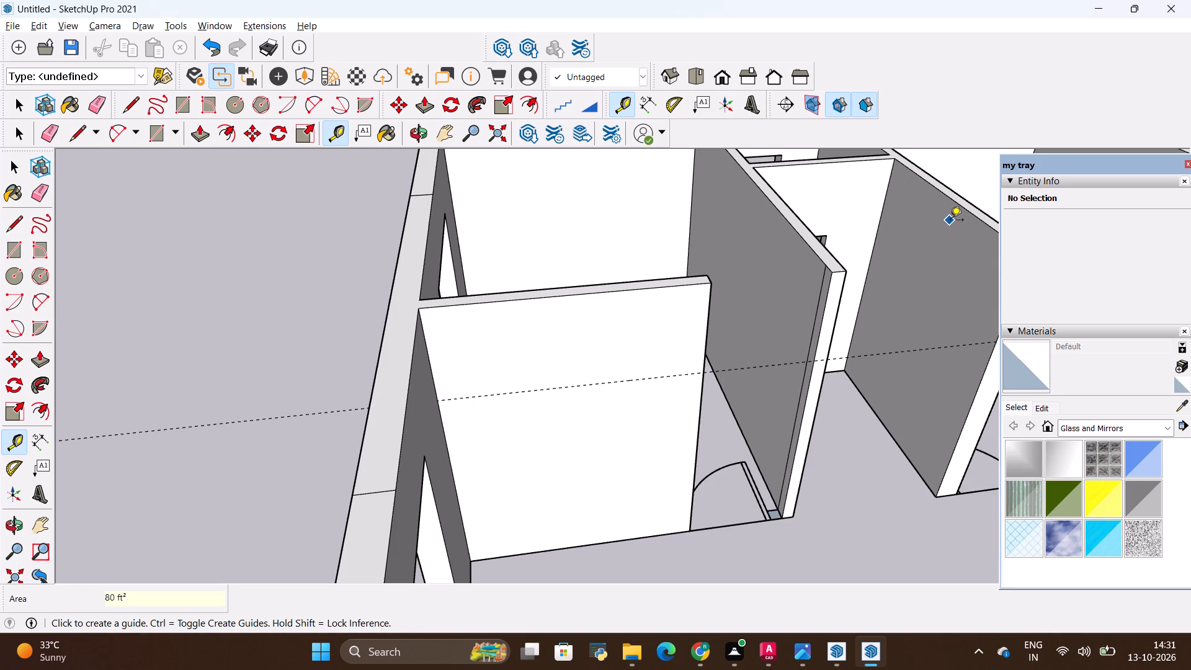
Draw a 5" line across that partition's end at the guide and pull the face above it across the bedroom doorway to the opposite wall.
key("l")
middle_click_drag(680, 405, 360, 434)
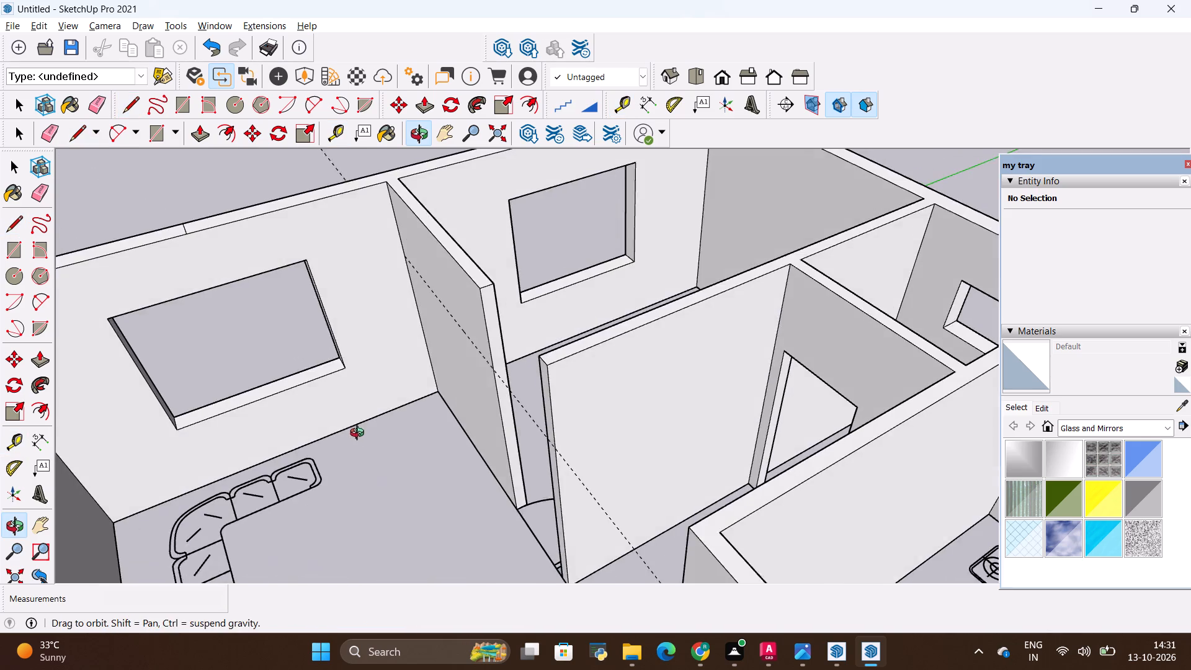
middle_click_drag(360, 434, 357, 435)
scroll(458, 377, "up", 7)
left_click(532, 356)
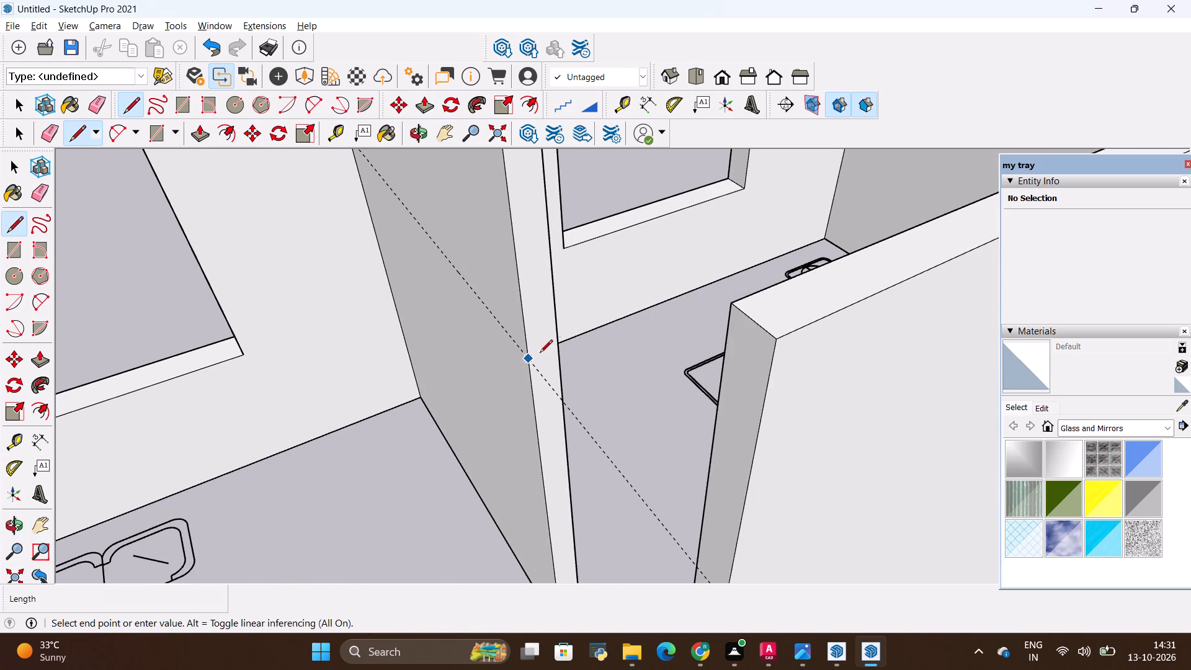
left_click(561, 348)
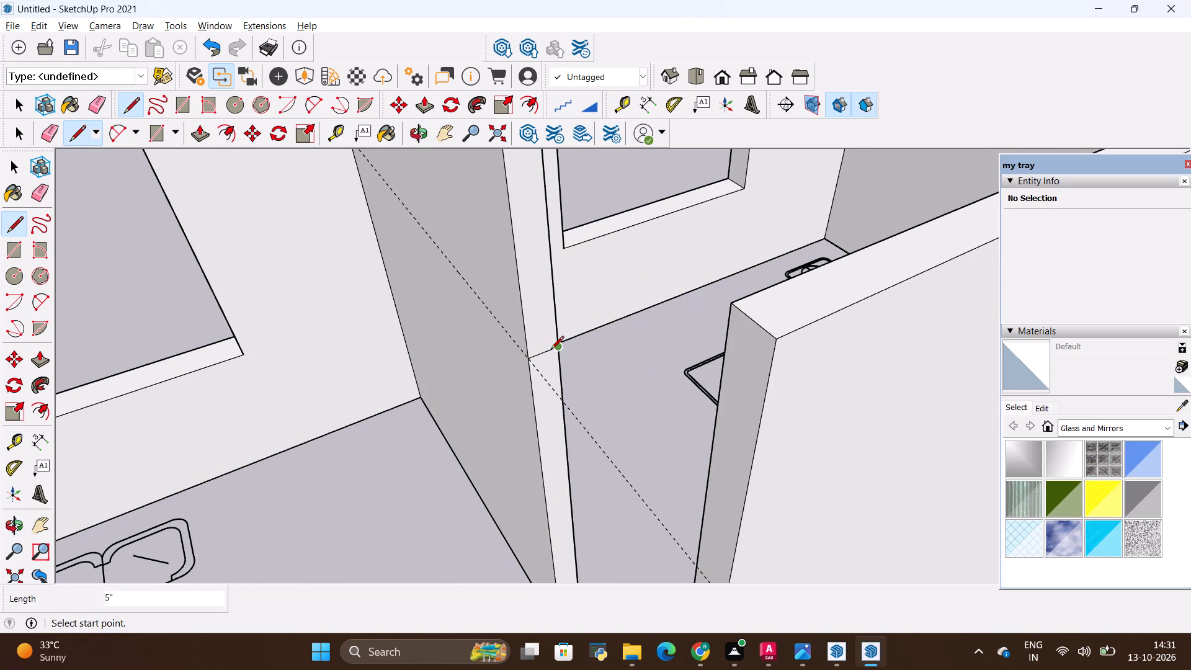
key("p")
left_click(536, 324)
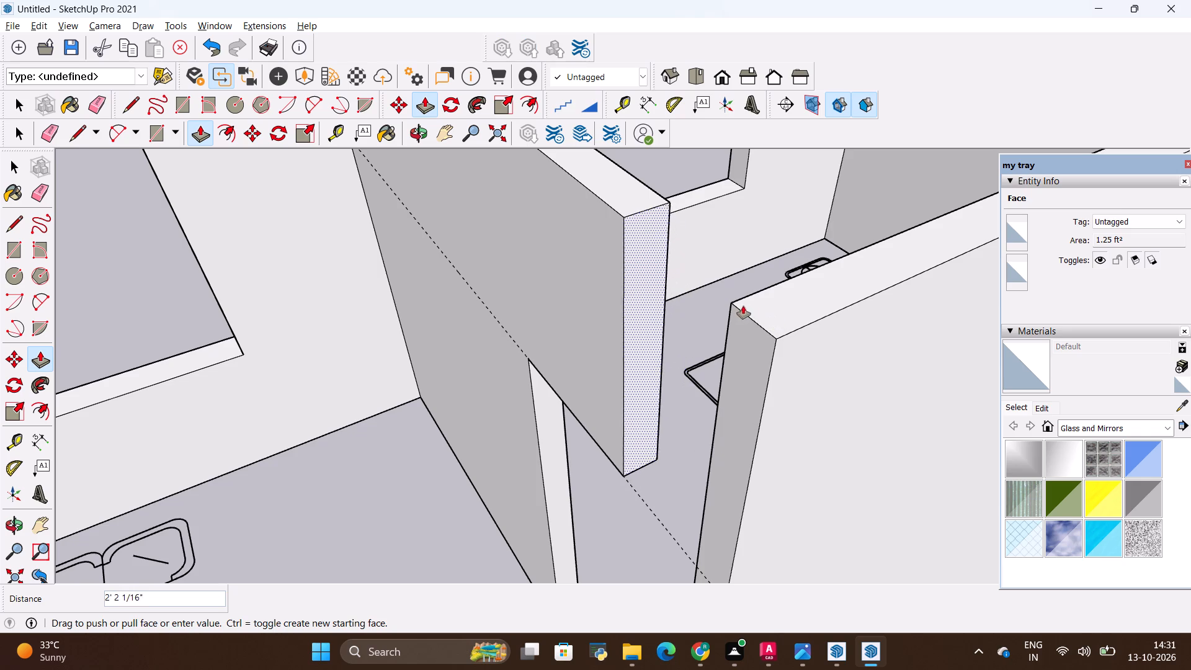
left_click(732, 301)
Erase the bedroom lintel's top-face and vertical seams at the wall end, along with the guide at its lower edge.
key("e")
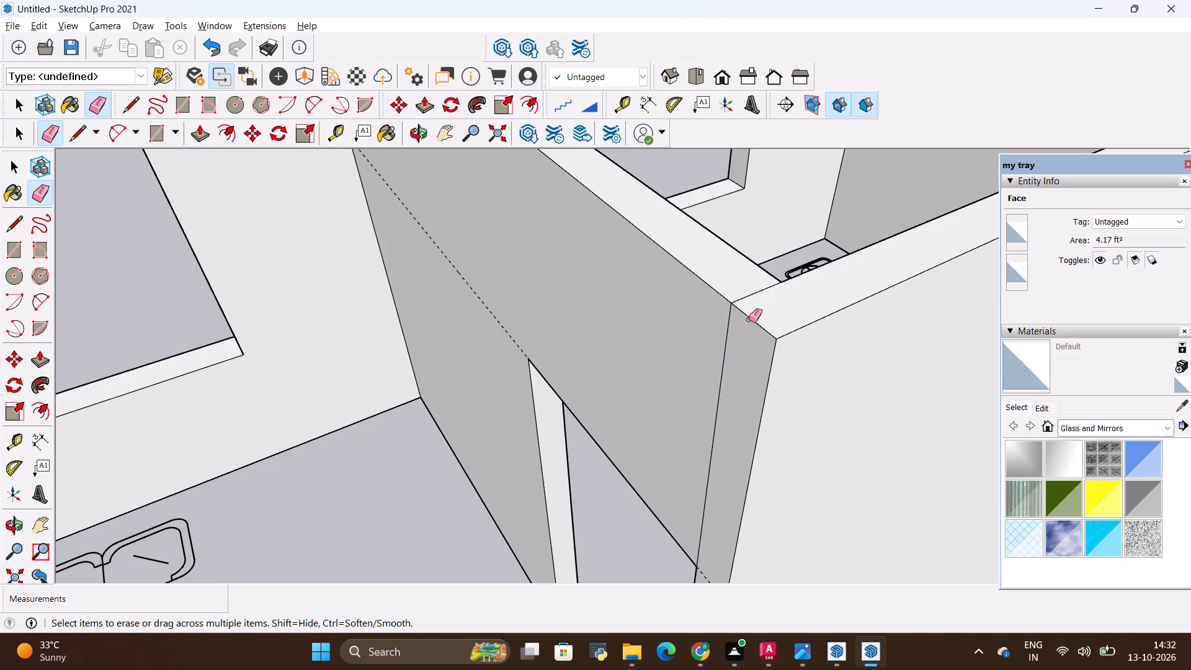
left_click_drag(747, 282, 753, 293)
left_click_drag(713, 352, 725, 357)
scroll(725, 355, "down", 7)
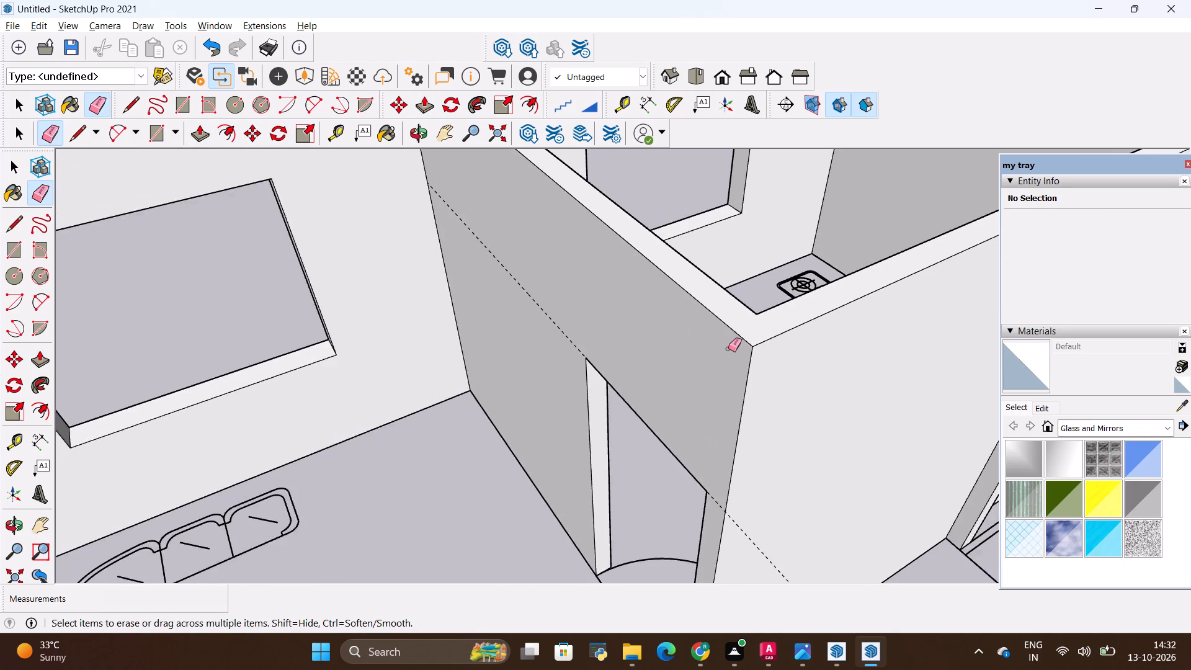
scroll(728, 349, "down", 5)
left_click_drag(767, 470, 754, 511)
Pull the small square face at the bedroom door's hinge-side jamb up 6' 11 5/8" to form a pier under the lintel.
middle_click_drag(820, 331, 753, 362)
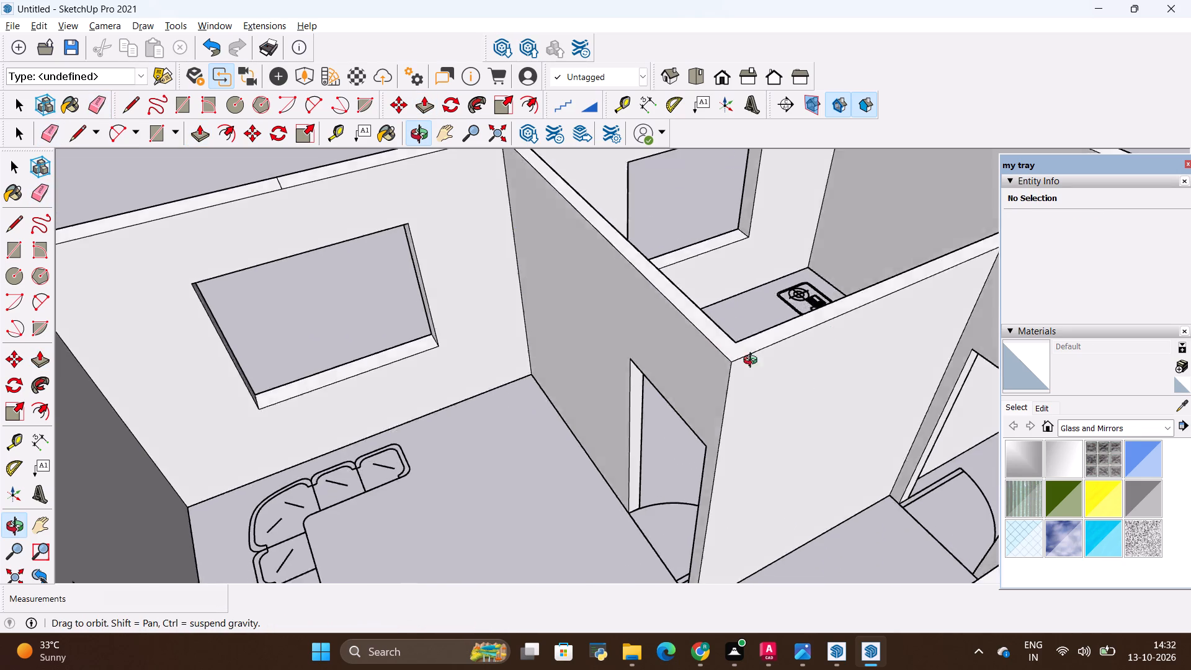
middle_click_drag(753, 362, 237, 382)
scroll(466, 433, "up", 5)
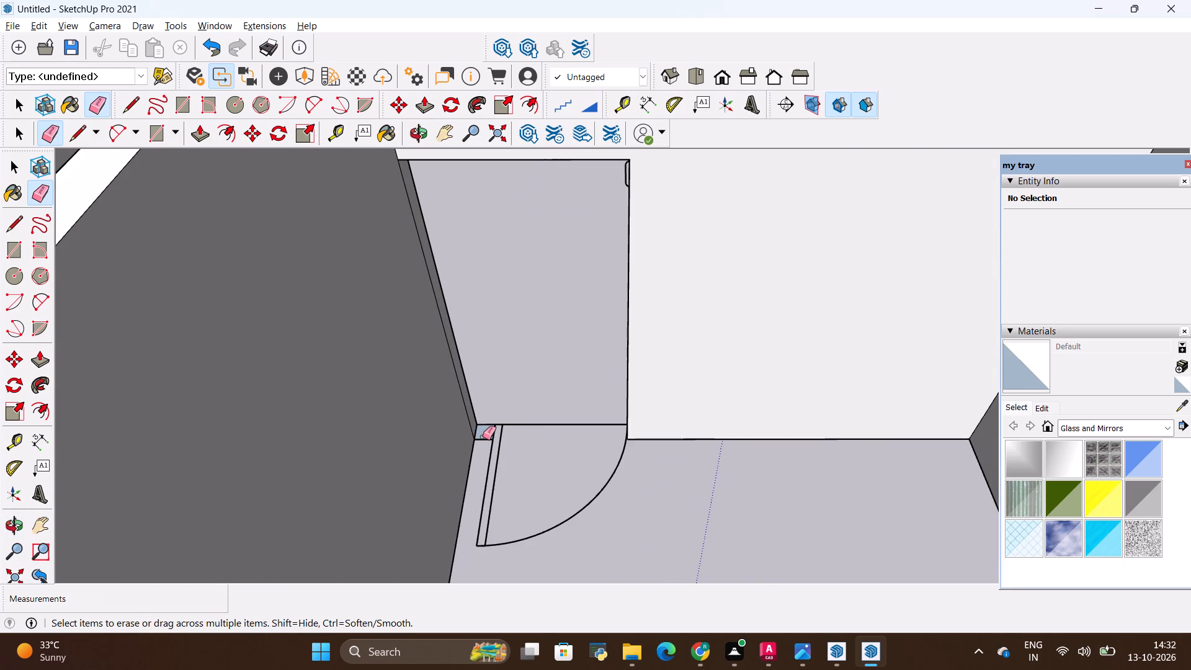
scroll(483, 437, "up", 6)
key("p")
left_click(489, 424)
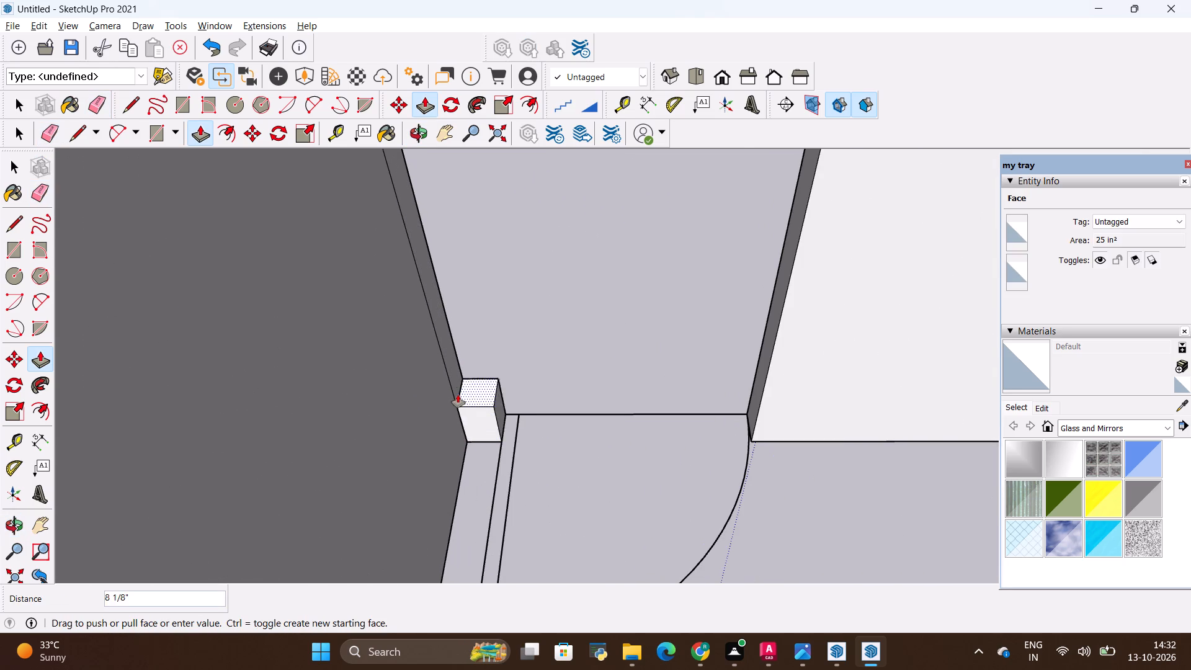
scroll(464, 394, "down", 5)
scroll(1025, 520, "down", 6)
scroll(734, 382, "down", 8)
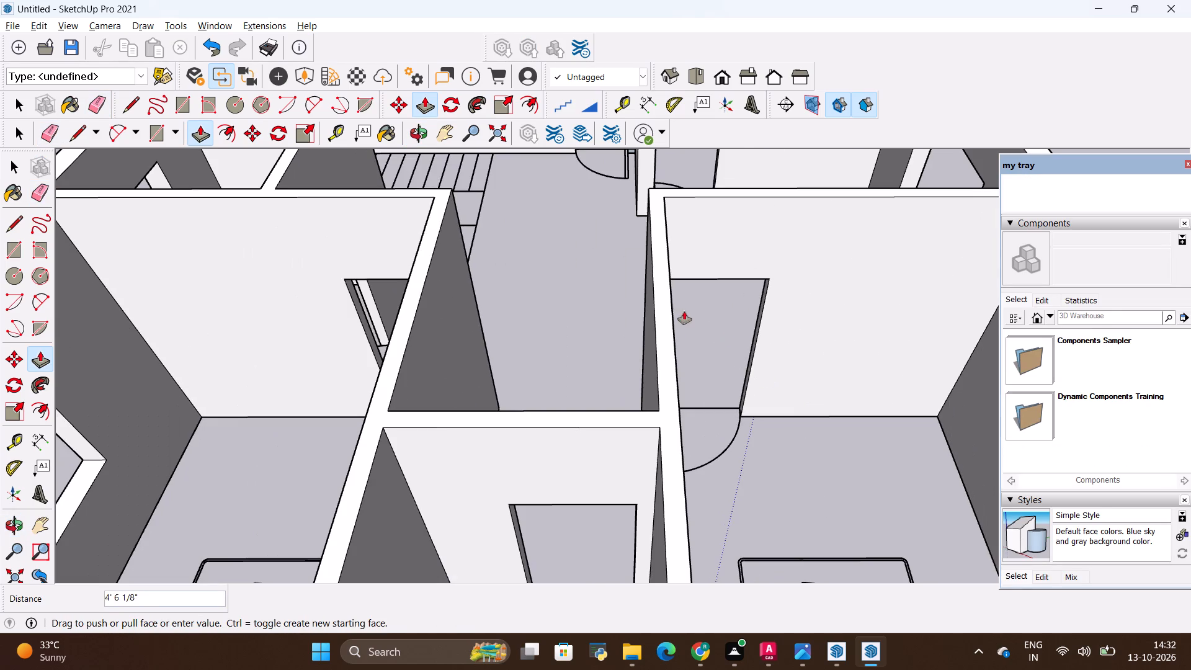
middle_click_drag(682, 313, 558, 304)
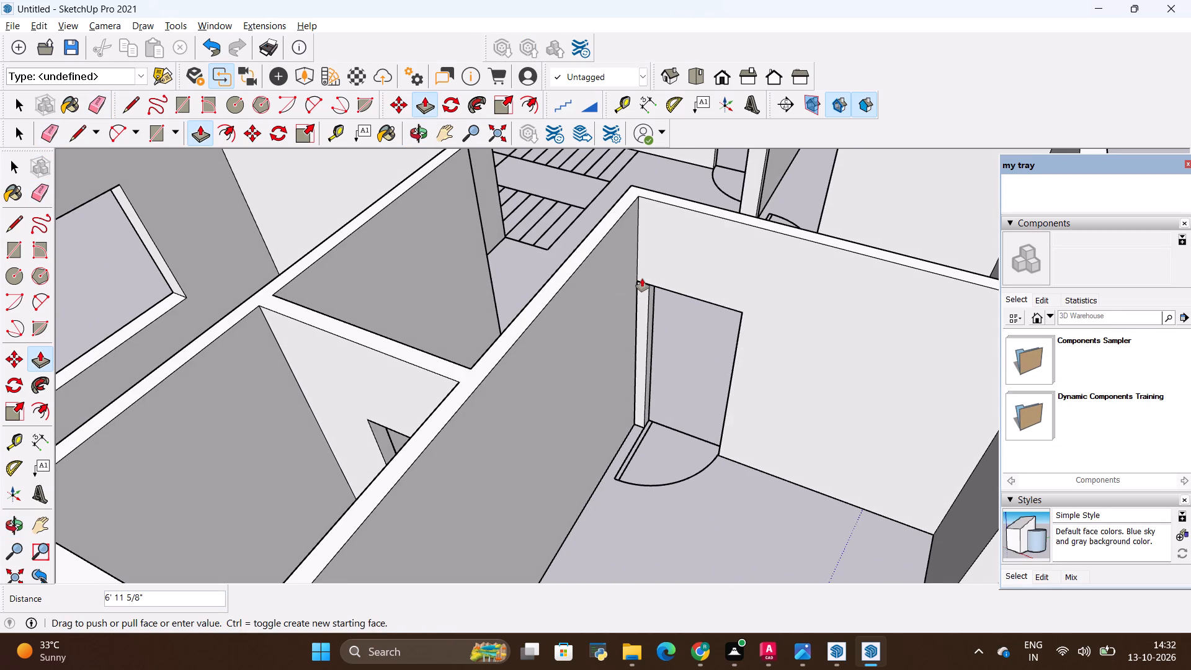
left_click(642, 279)
Pull the pier's top face up 3/8" to meet the lintel and erase the seam between them.
scroll(566, 256, "up", 15)
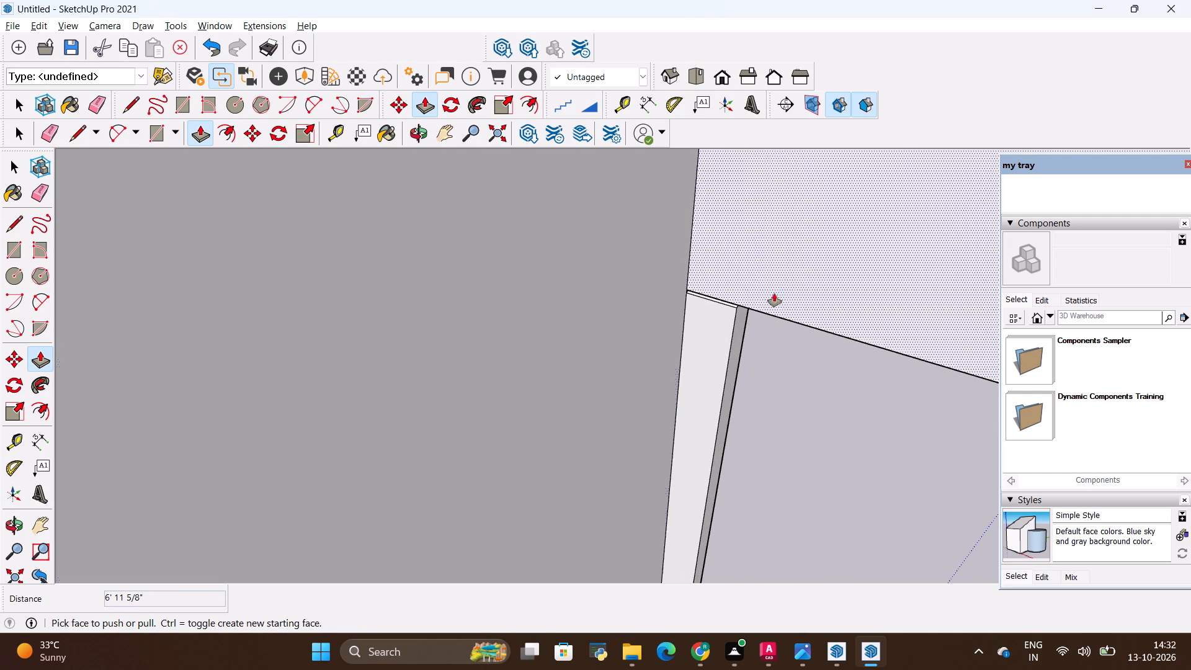
scroll(747, 288, "up", 20)
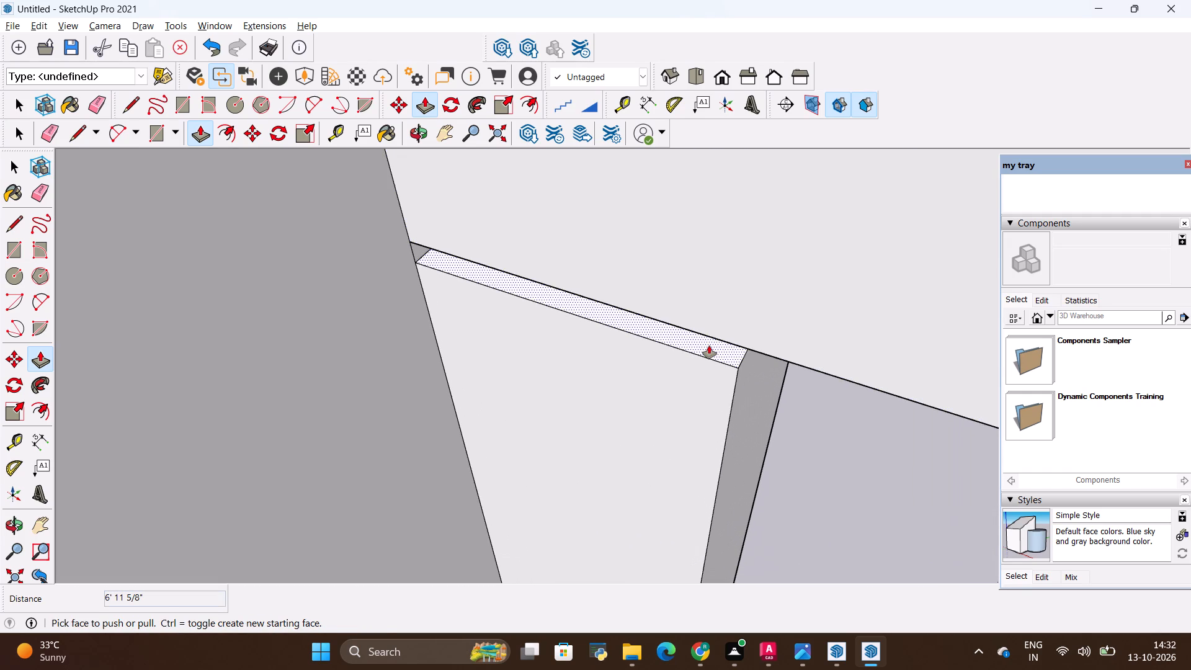
left_click(709, 346)
left_click(710, 326)
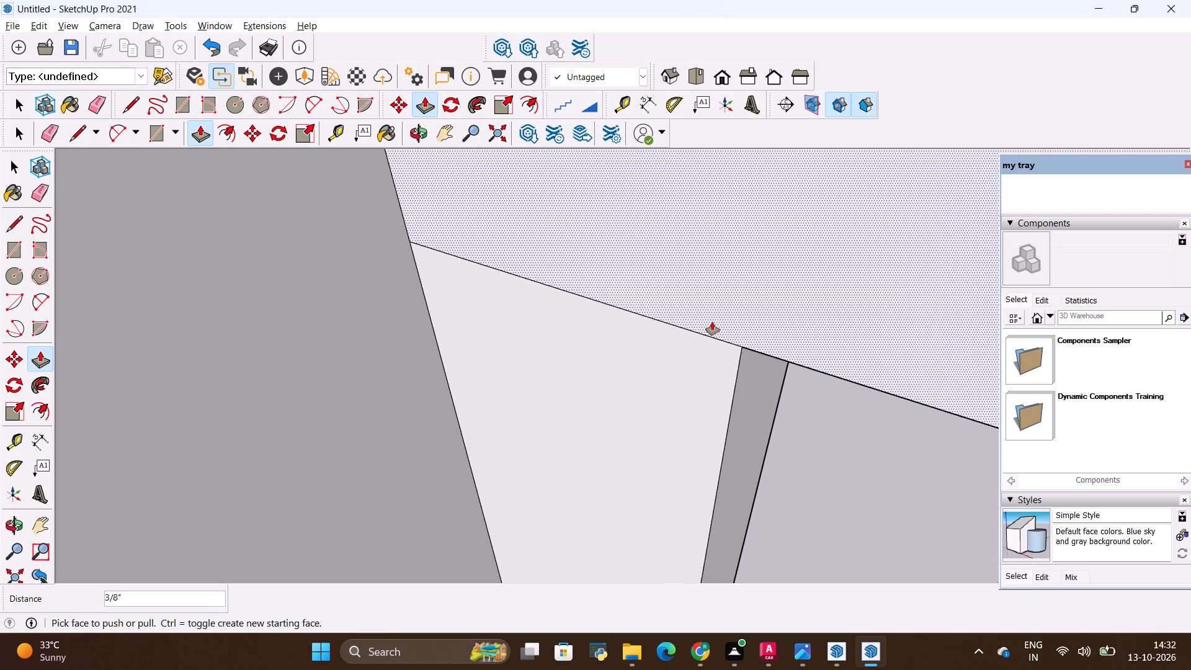
key("e")
left_click_drag(683, 307, 677, 354)
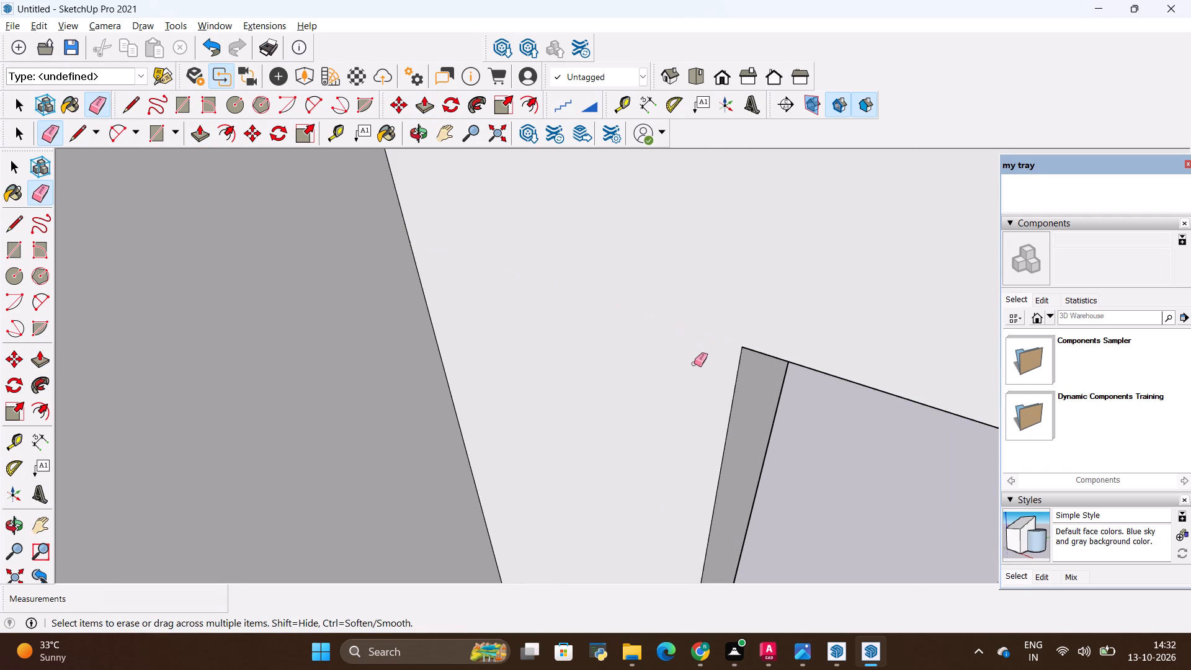
Erase the vertical seam on the wall face beside the bedroom doorway's pier.
scroll(694, 365, "down", 20)
scroll(694, 365, "down", 17)
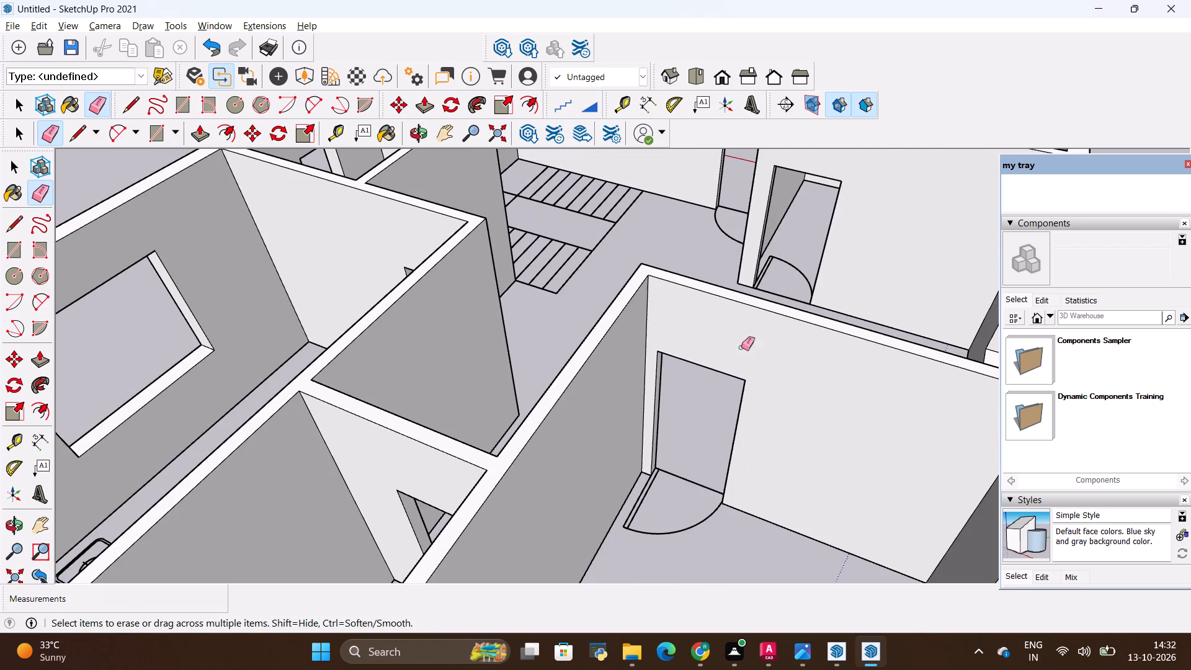
middle_click_drag(849, 345, 295, 342)
scroll(484, 319, "up", 9)
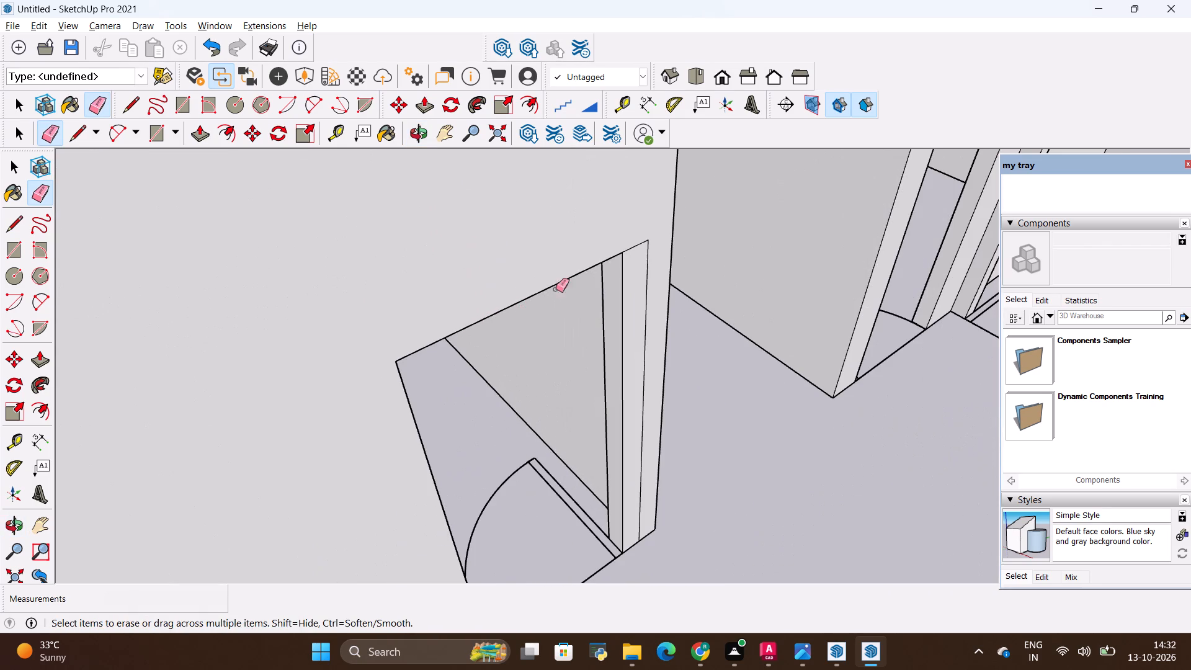
left_click_drag(648, 248, 643, 256)
left_click_drag(622, 237, 635, 259)
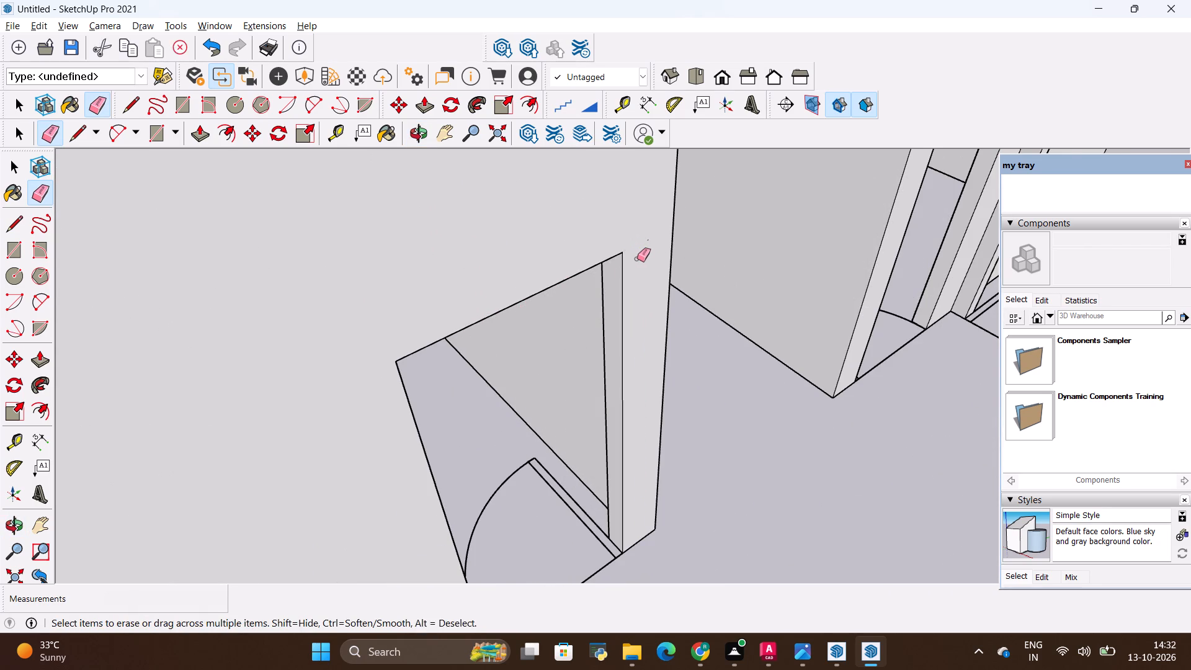
Erase the leftover vertical seam between the front room's doorway and the adjacent wall corner.
scroll(640, 262, "down", 16)
scroll(640, 264, "down", 5)
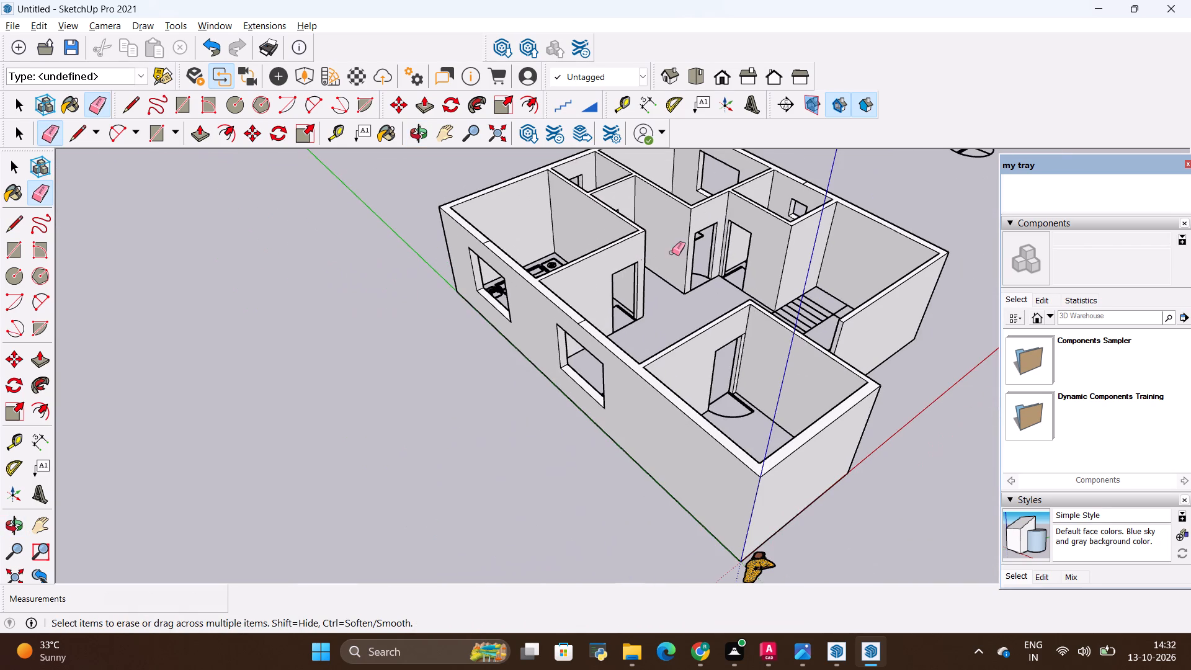
scroll(707, 182, "up", 14)
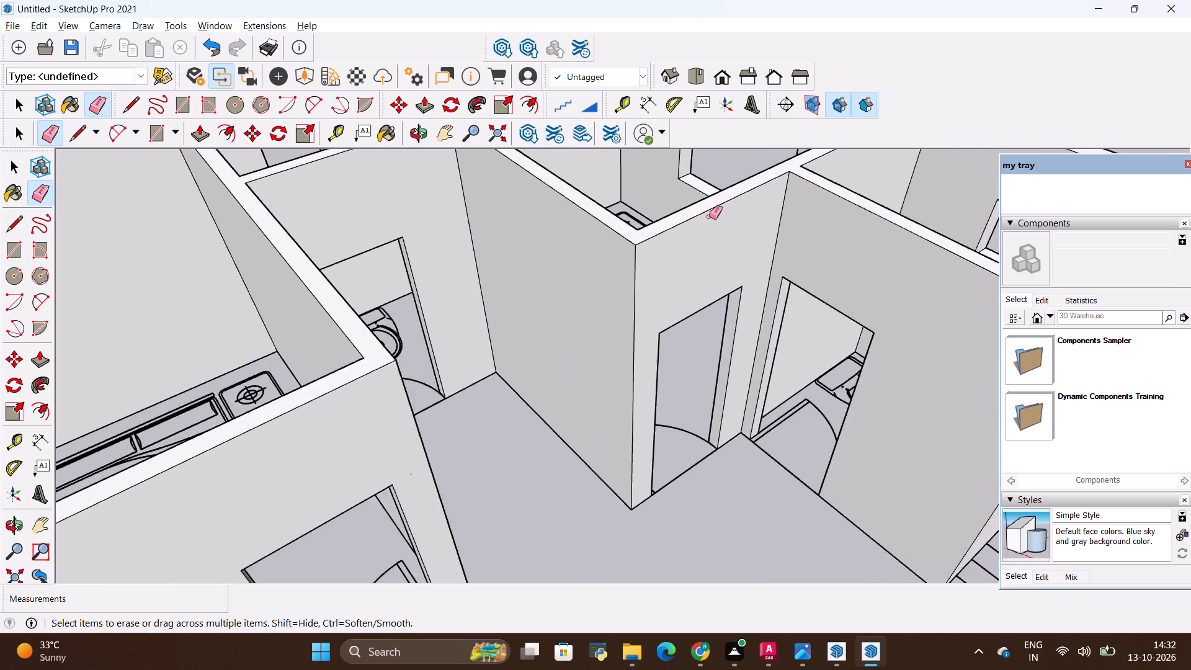
scroll(667, 319, "down", 17)
middle_click_drag(556, 301, 434, 473)
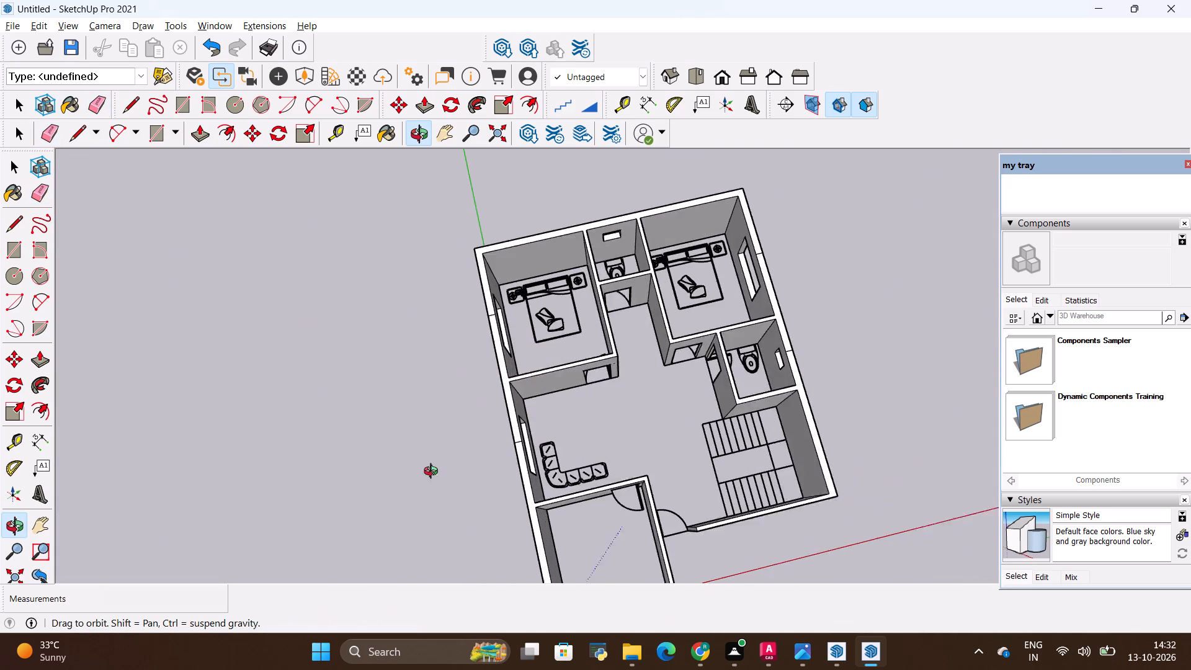
middle_click_drag(434, 473, 535, 326)
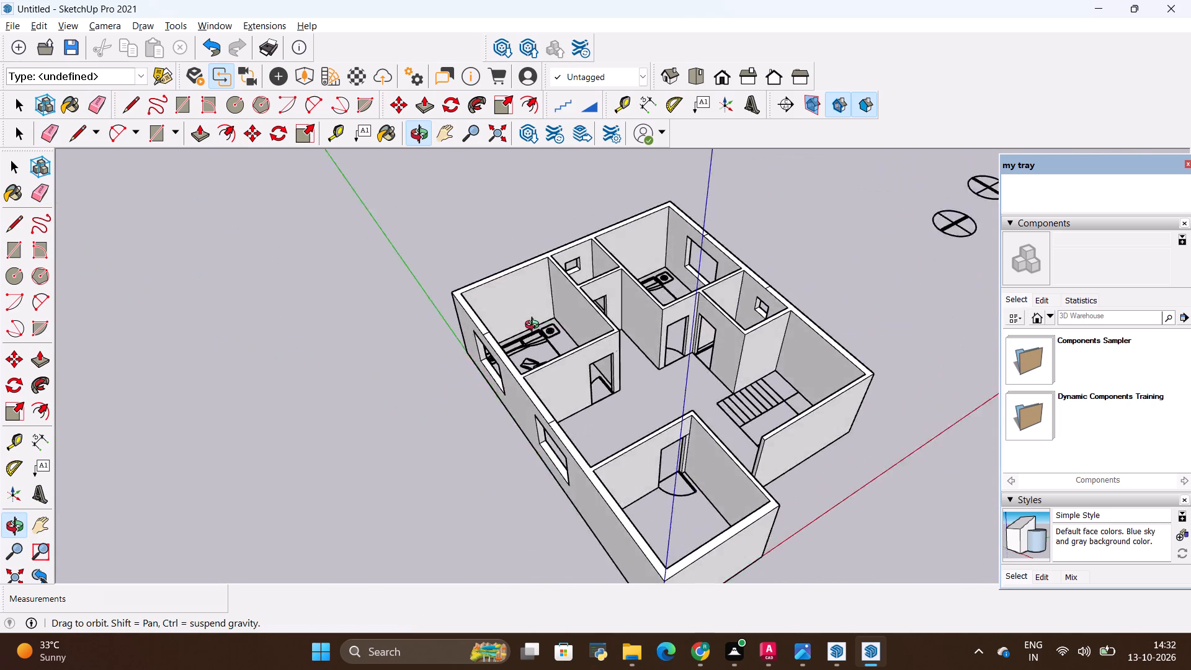
middle_click_drag(535, 326, 441, 299)
scroll(656, 472, "up", 8)
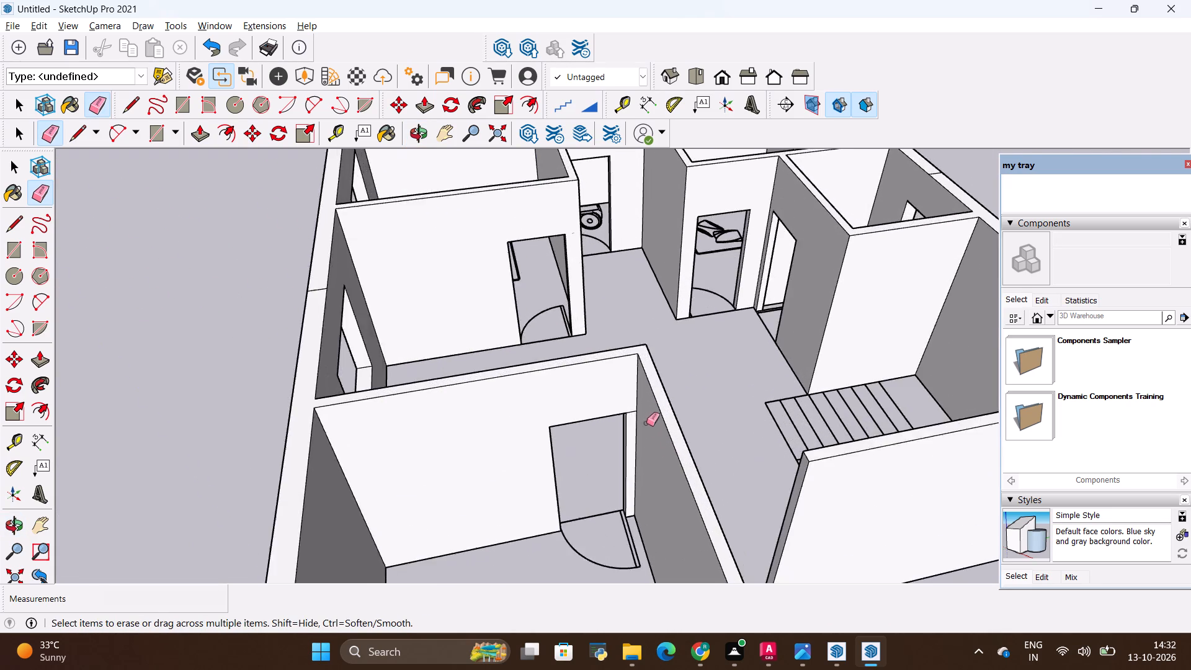
scroll(646, 423, "up", 10)
left_click_drag(638, 389, 640, 404)
Pull the small square face at the main entrance's hinge-side jamb up 10' to the top of the wall.
scroll(583, 386, "down", 6)
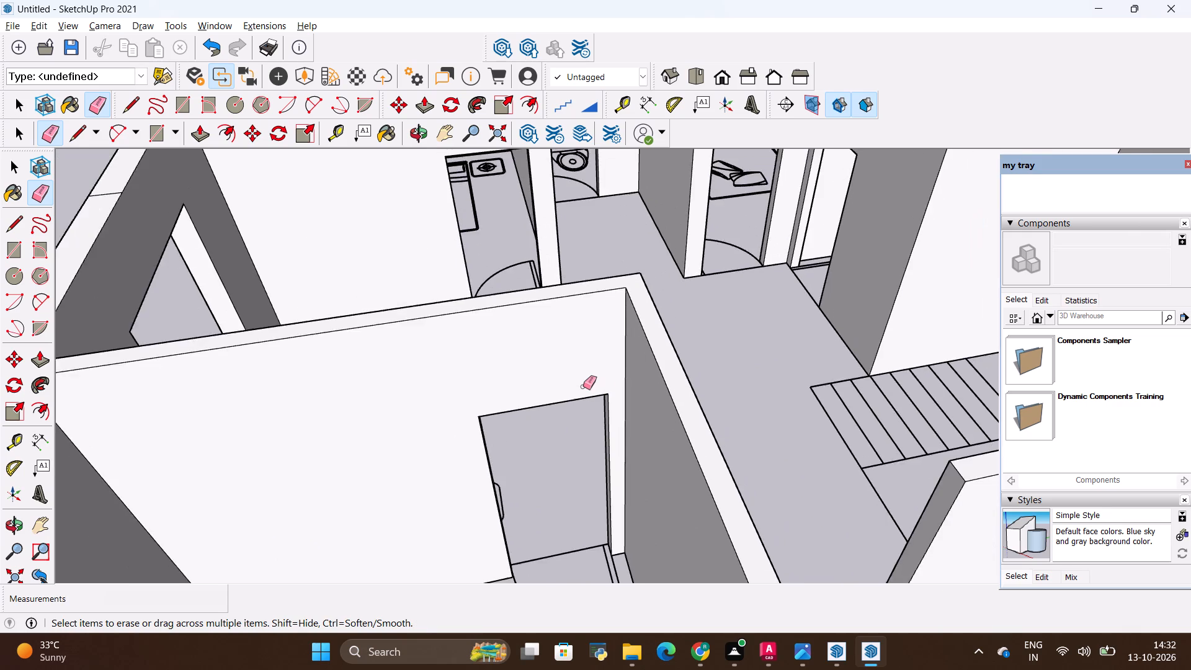
scroll(583, 386, "down", 5)
middle_click_drag(387, 400, 906, 453)
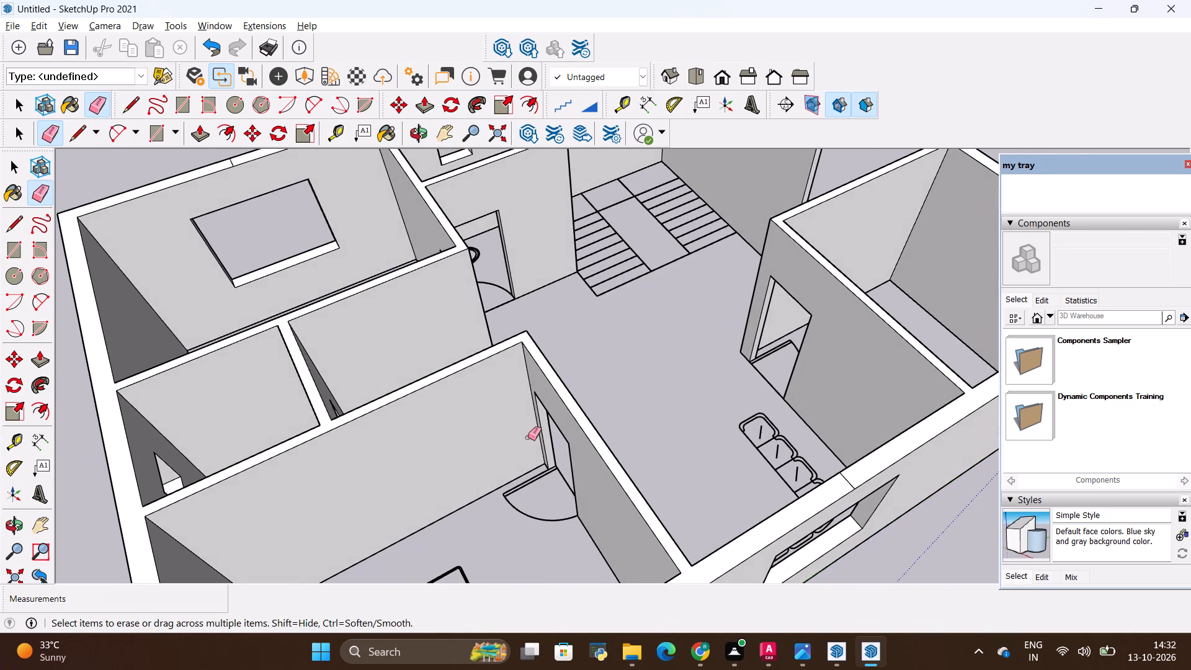
middle_click_drag(617, 448, 396, 365)
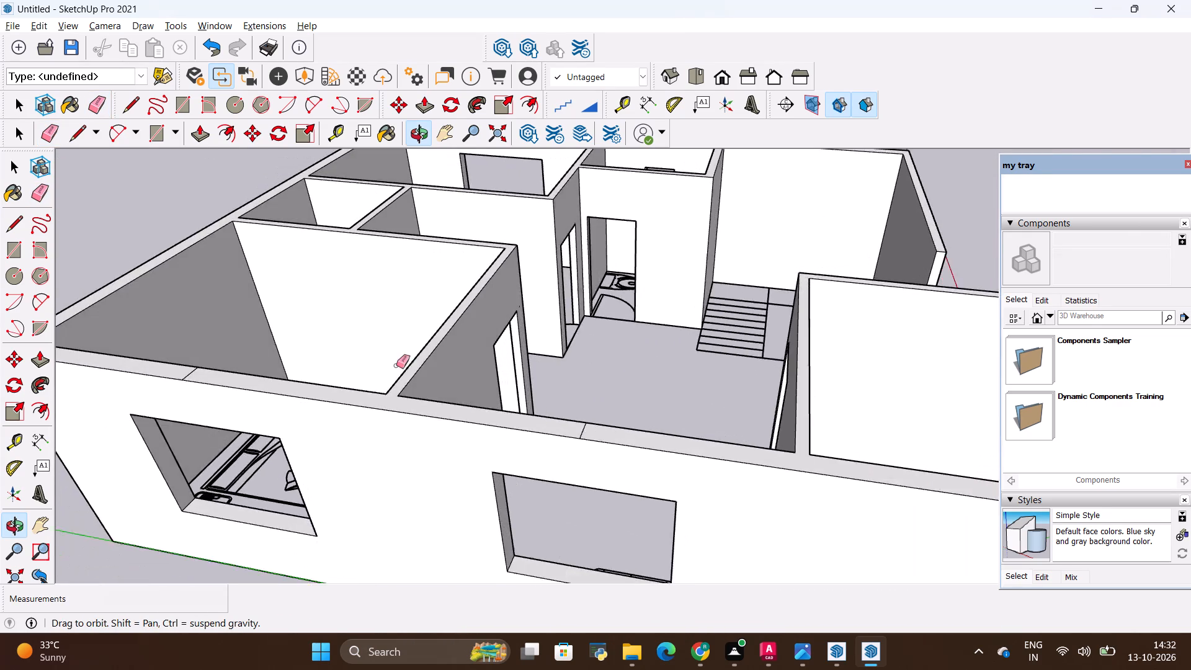
middle_click_drag(396, 365, 397, 365)
scroll(396, 365, "down", 5)
middle_click_drag(812, 393, 368, 396)
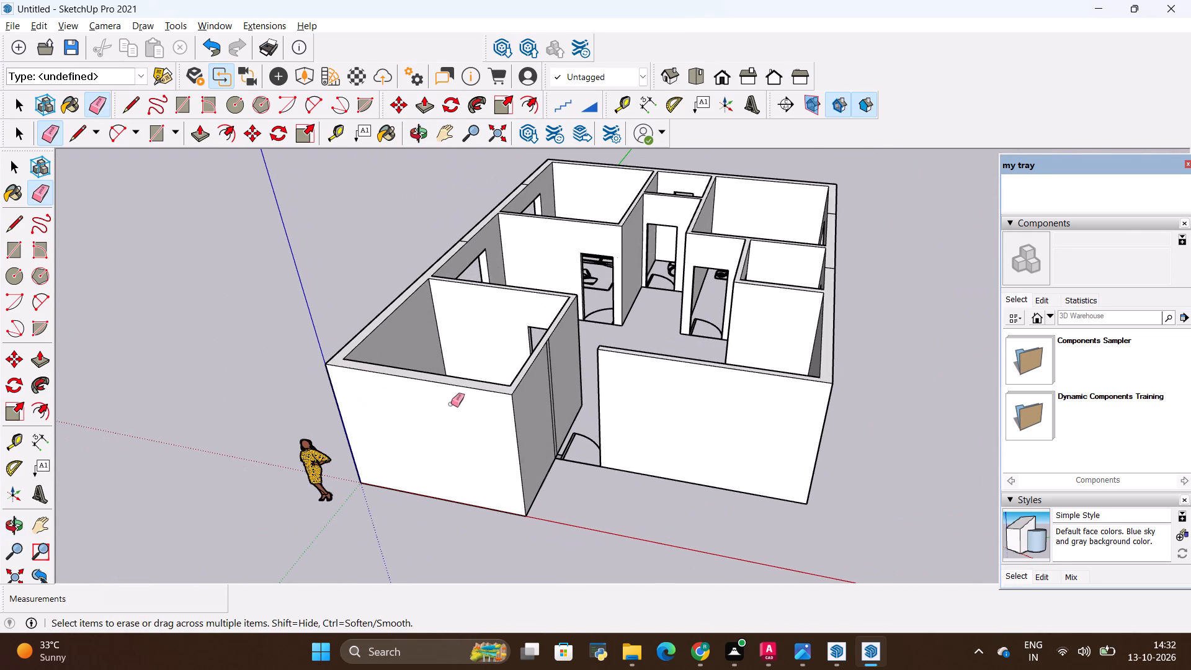
scroll(585, 439, "up", 16)
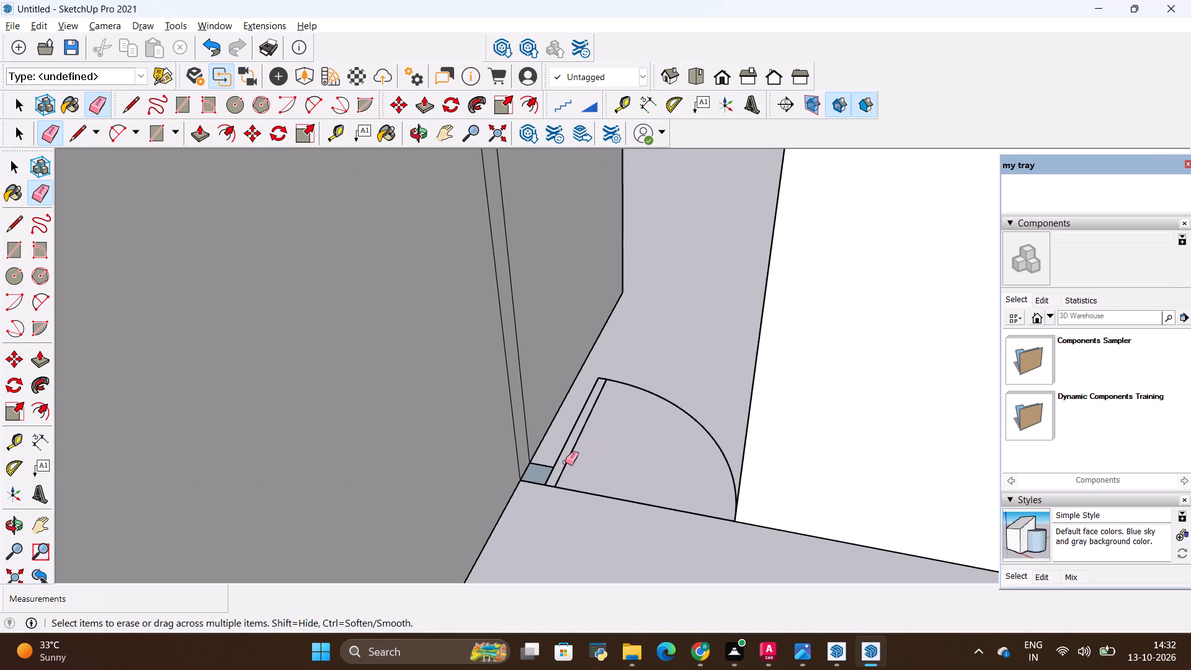
scroll(549, 455, "up", 4)
key("p")
left_click(516, 491)
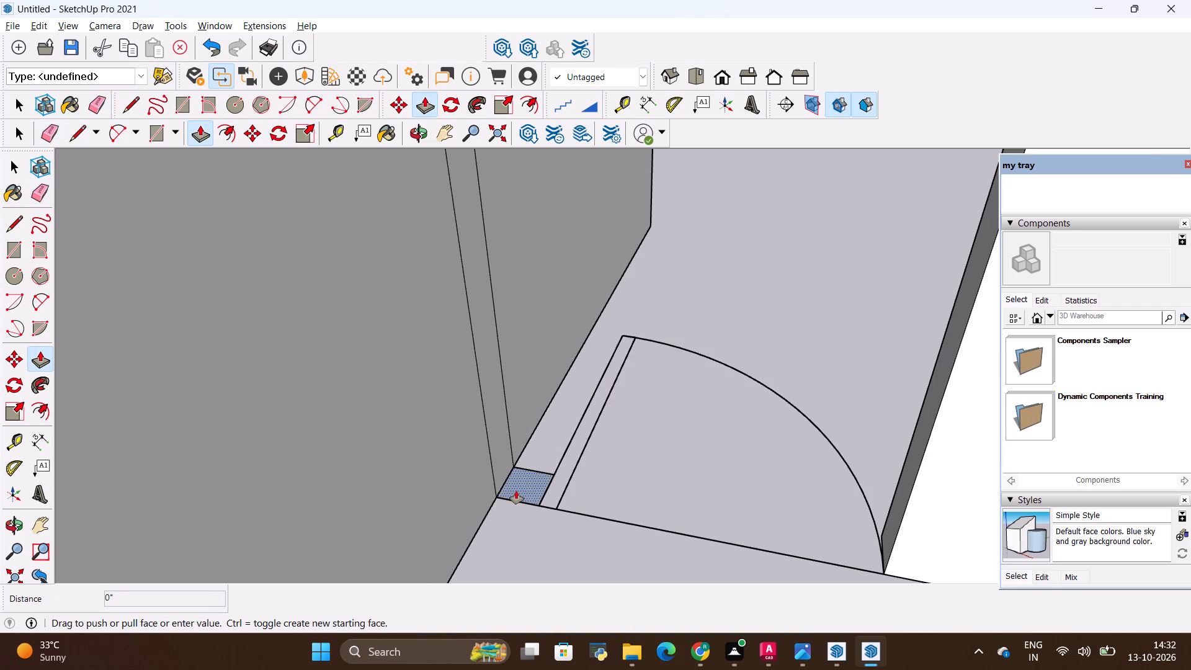
scroll(527, 421, "down", 20)
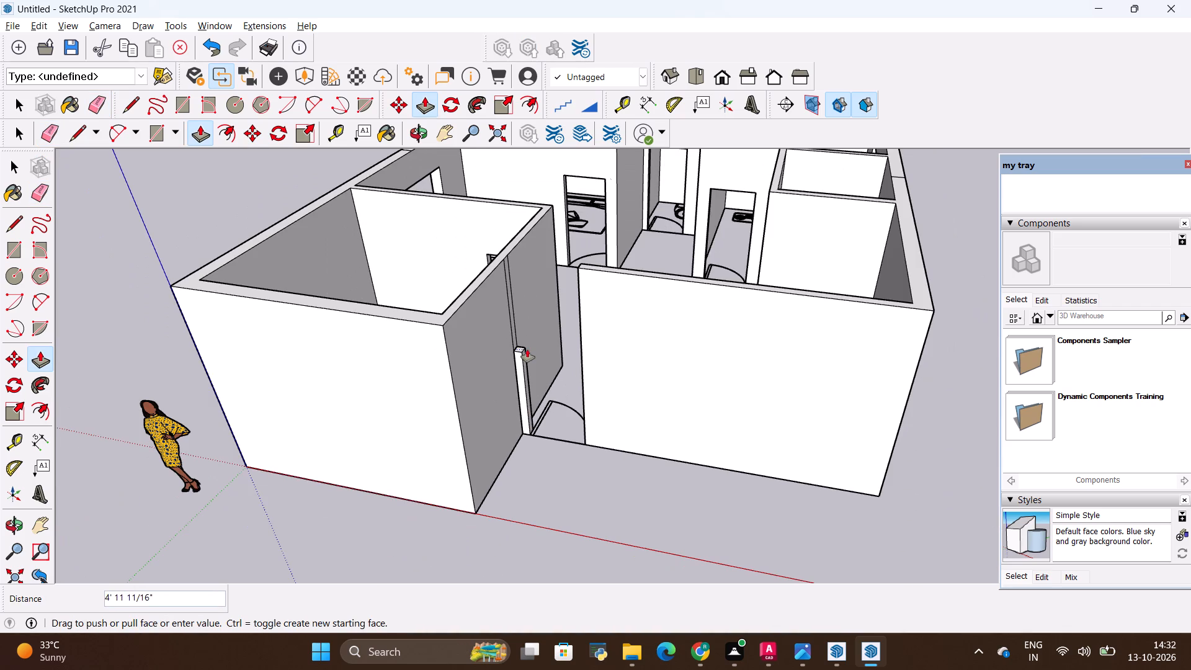
left_click(497, 264)
Erase the seam between the entrance pier's top face and the front room wall's top face.
scroll(508, 249, "up", 9)
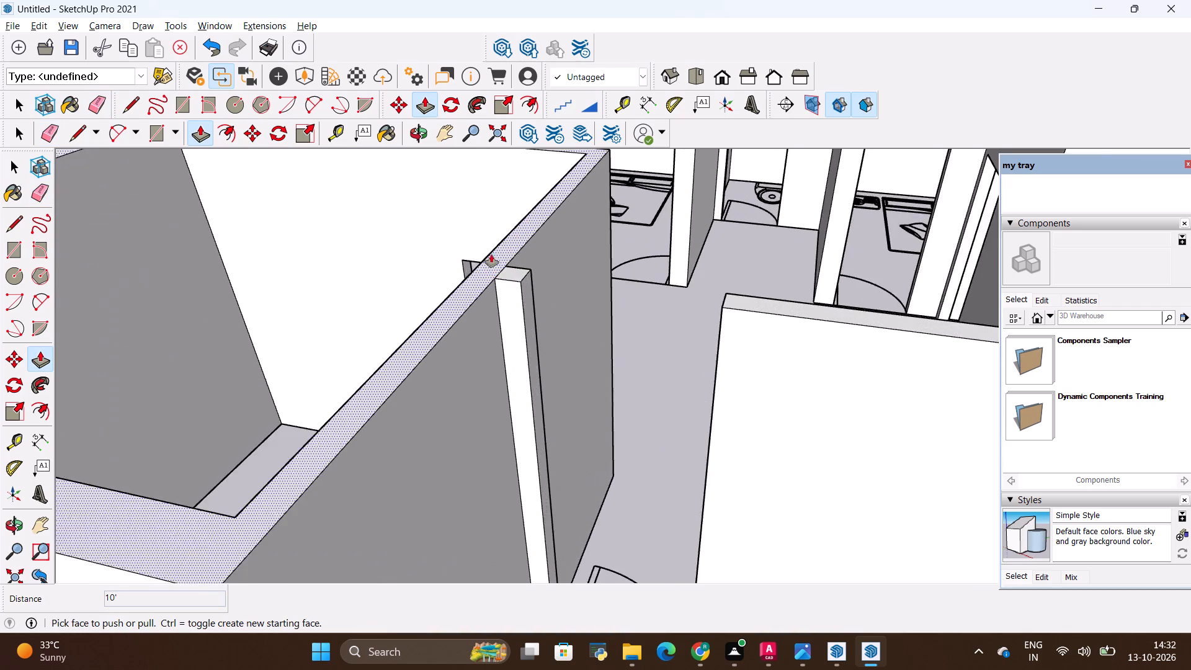
scroll(491, 254, "up", 13)
key("e")
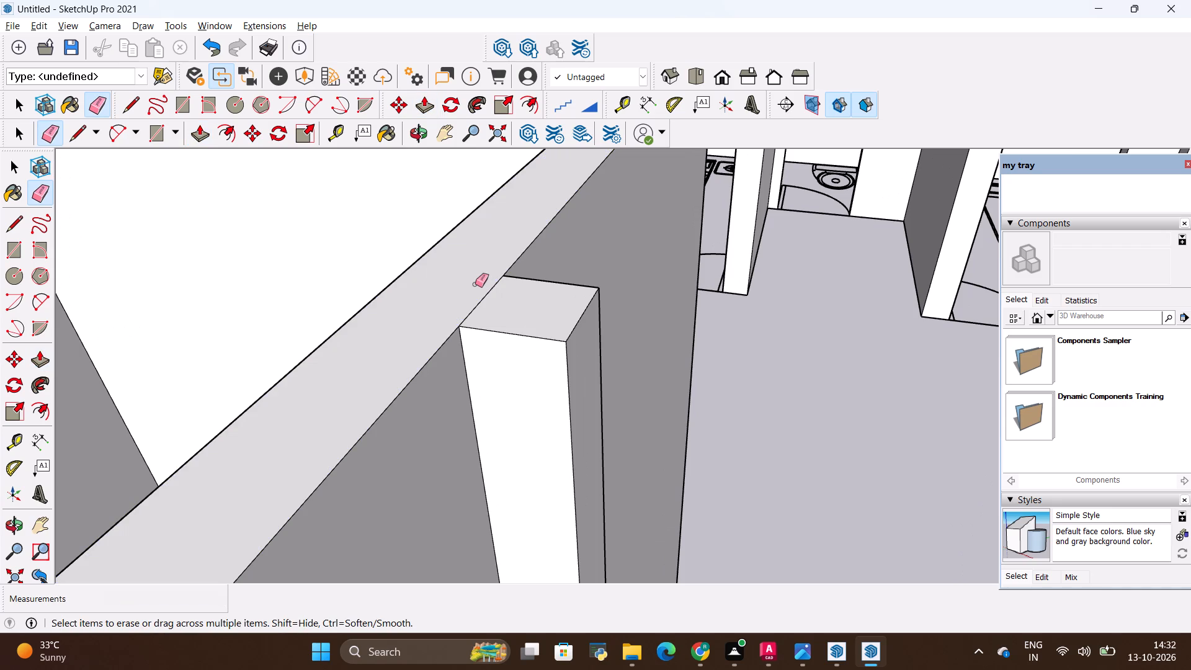
left_click_drag(475, 284, 488, 296)
Place a guide 3' below the top edge of the staircase-side outer wall beside the main entrance.
scroll(579, 306, "down", 14)
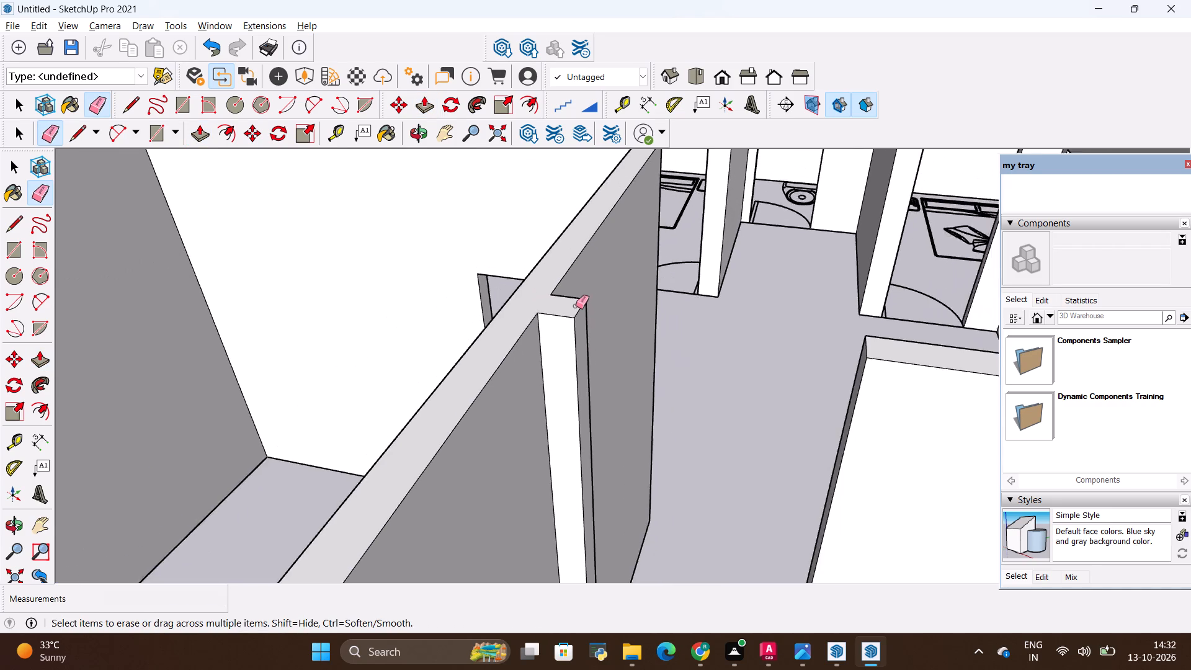
scroll(576, 306, "down", 2)
middle_click_drag(579, 347, 718, 377)
scroll(588, 350, "down", 6)
scroll(738, 337, "up", 6)
key("t")
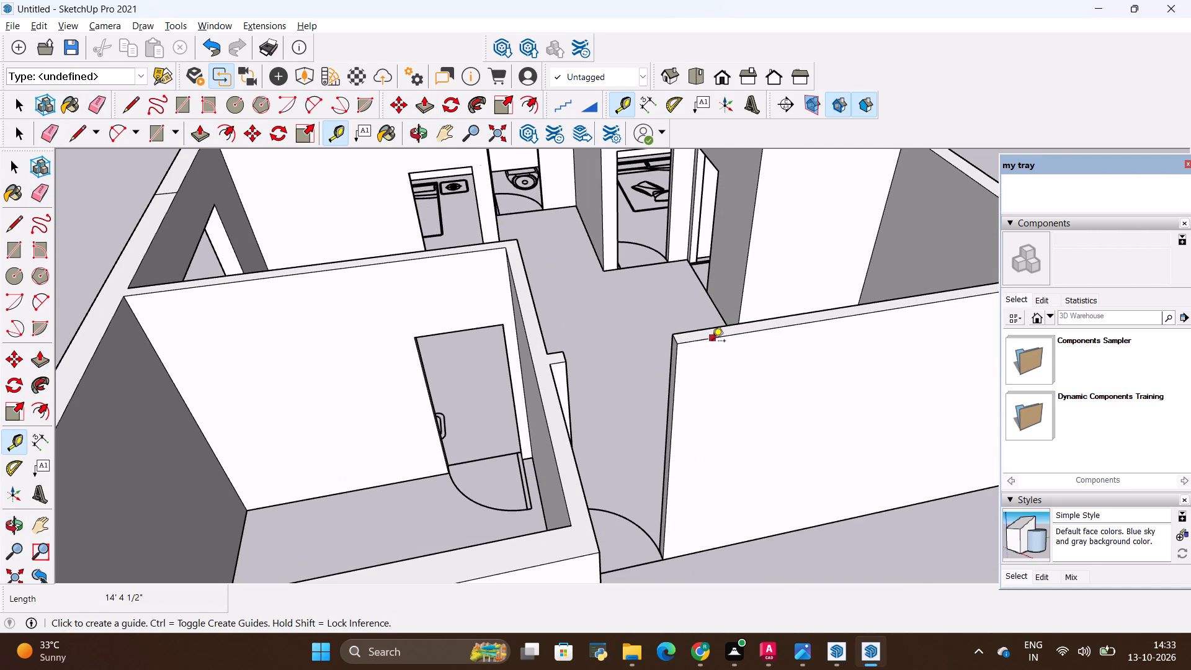
left_click(708, 342)
key("BackSpace")
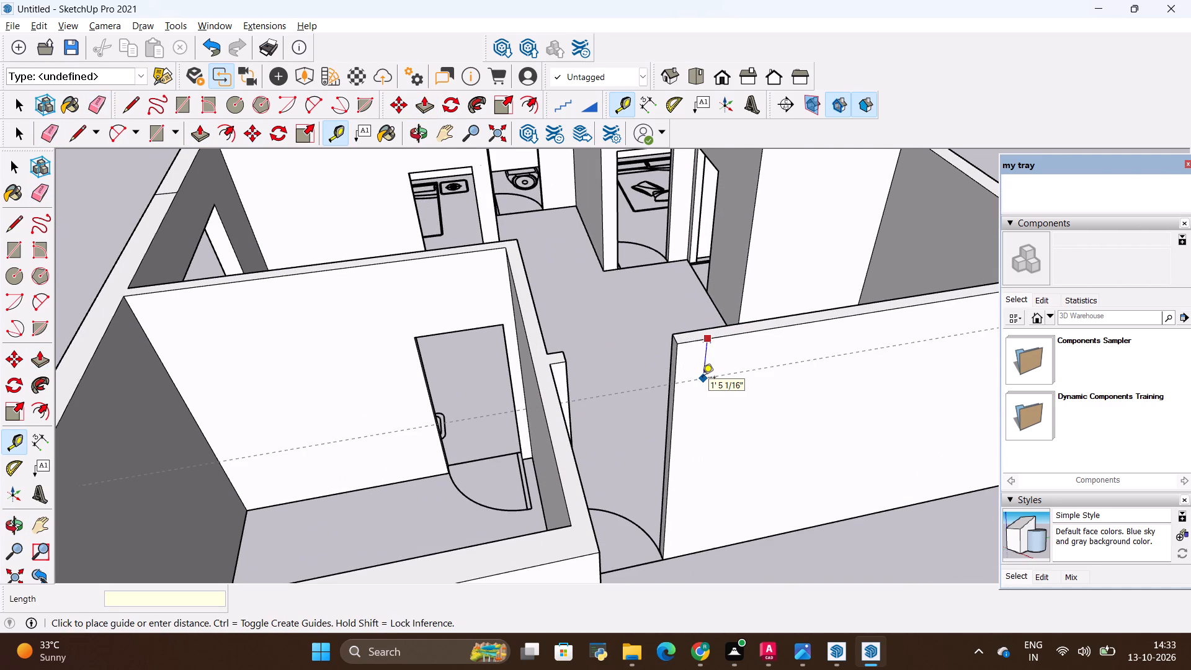
type("3'")
key("Return")
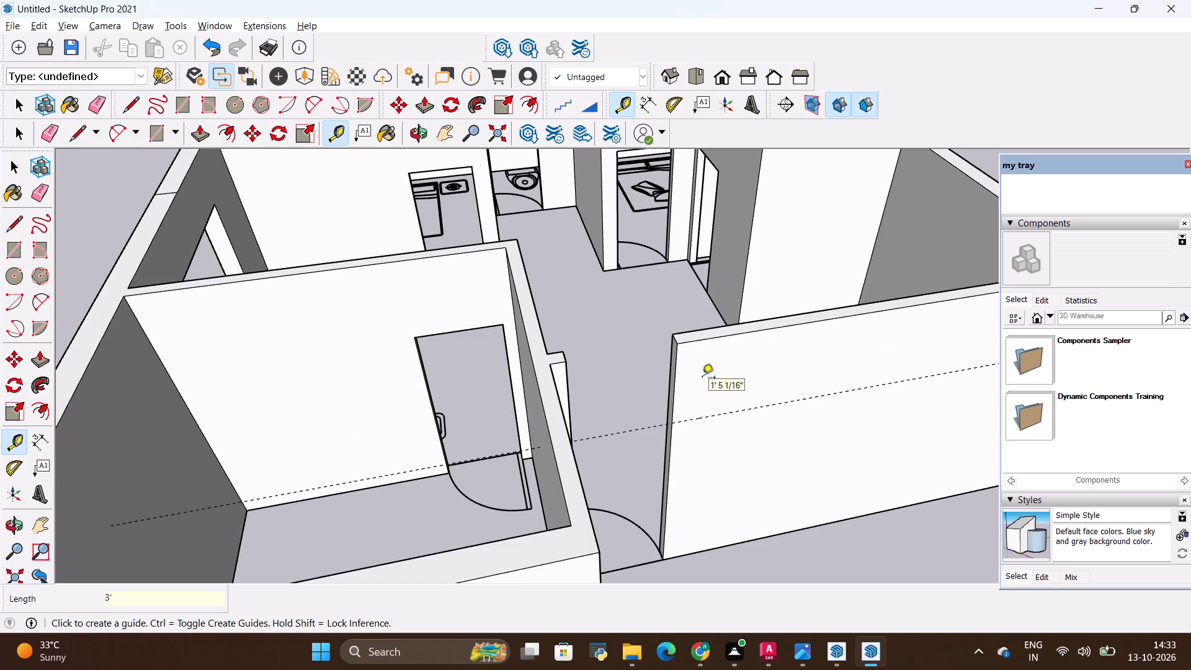
Draw a 5" line across that wall's end at the guide and pull the face above it 2' 10 1/2" across the entrance to the pier.
key("l")
scroll(661, 498, "up", 2)
scroll(667, 410, "up", 4)
middle_click_drag(674, 406, 743, 419)
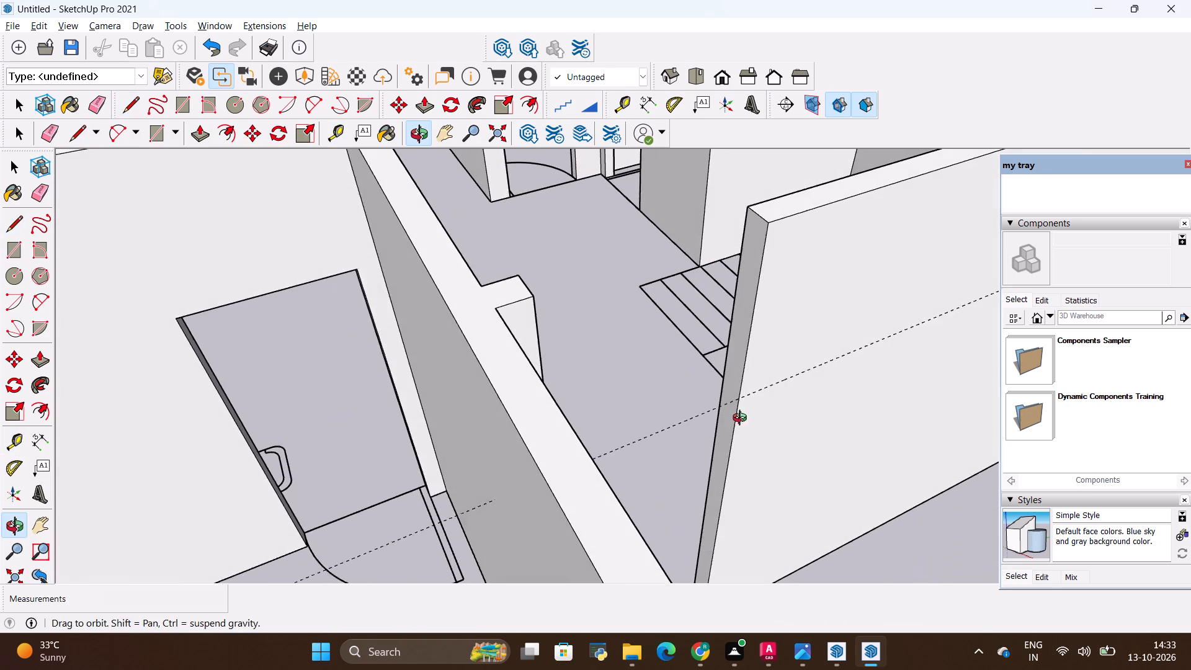
middle_click_drag(743, 419, 744, 420)
scroll(749, 389, "up", 4)
left_click(742, 403)
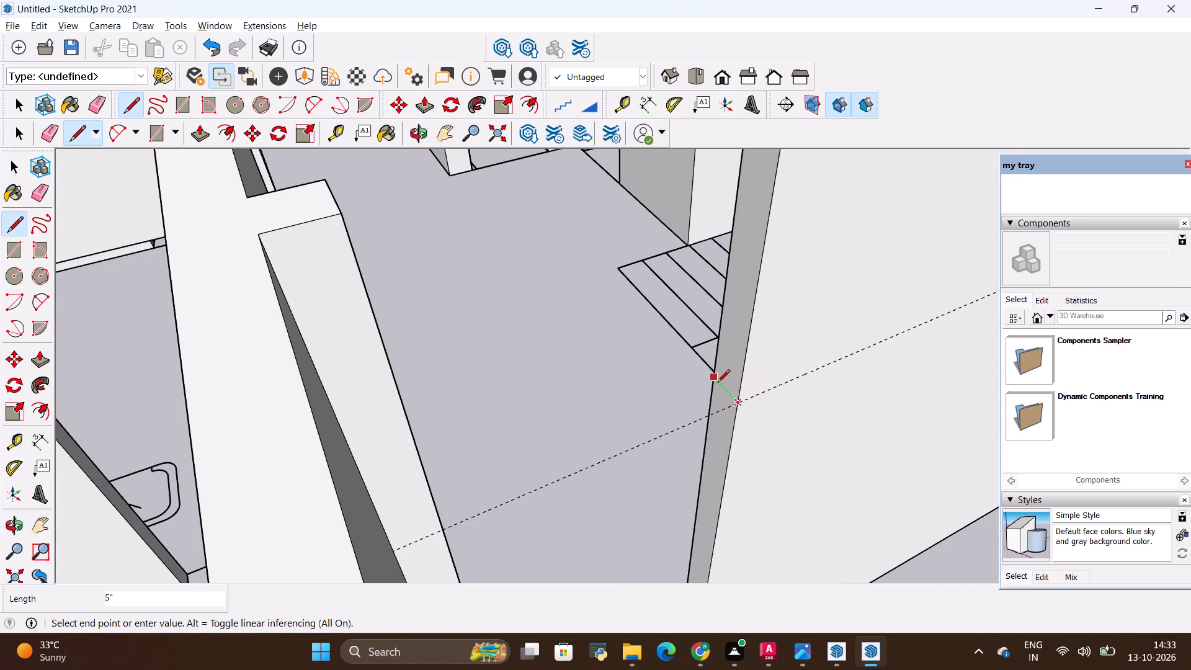
left_click(717, 383)
key("p")
left_click_drag(736, 360, 723, 359)
left_click(720, 261)
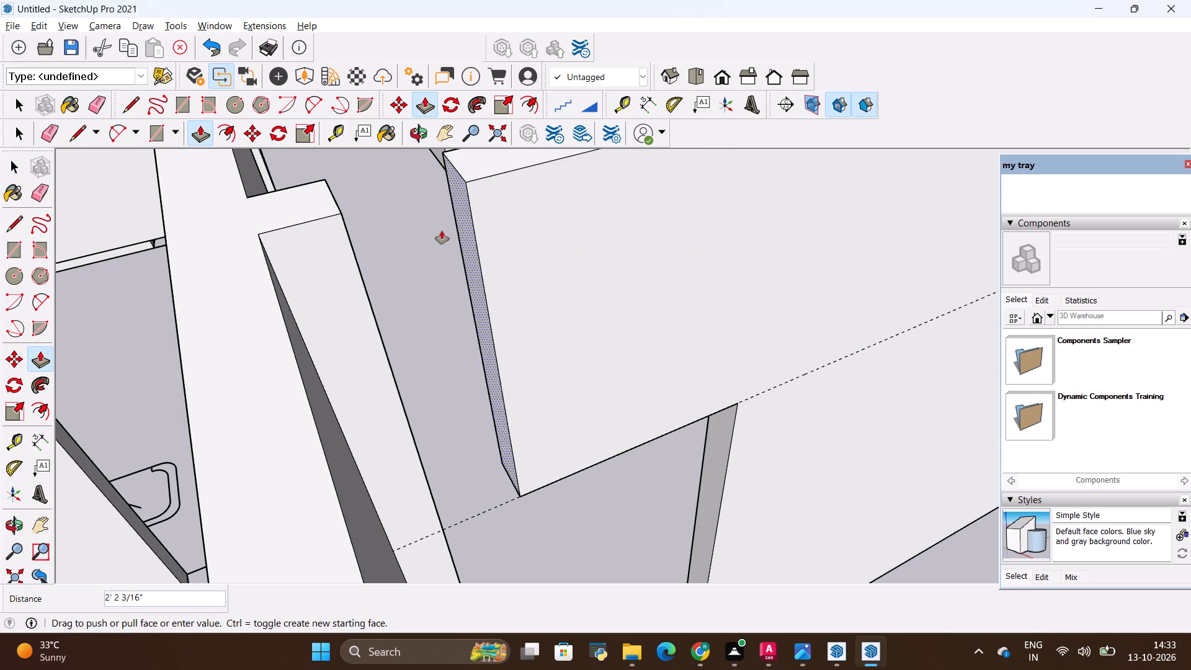
left_click(333, 208)
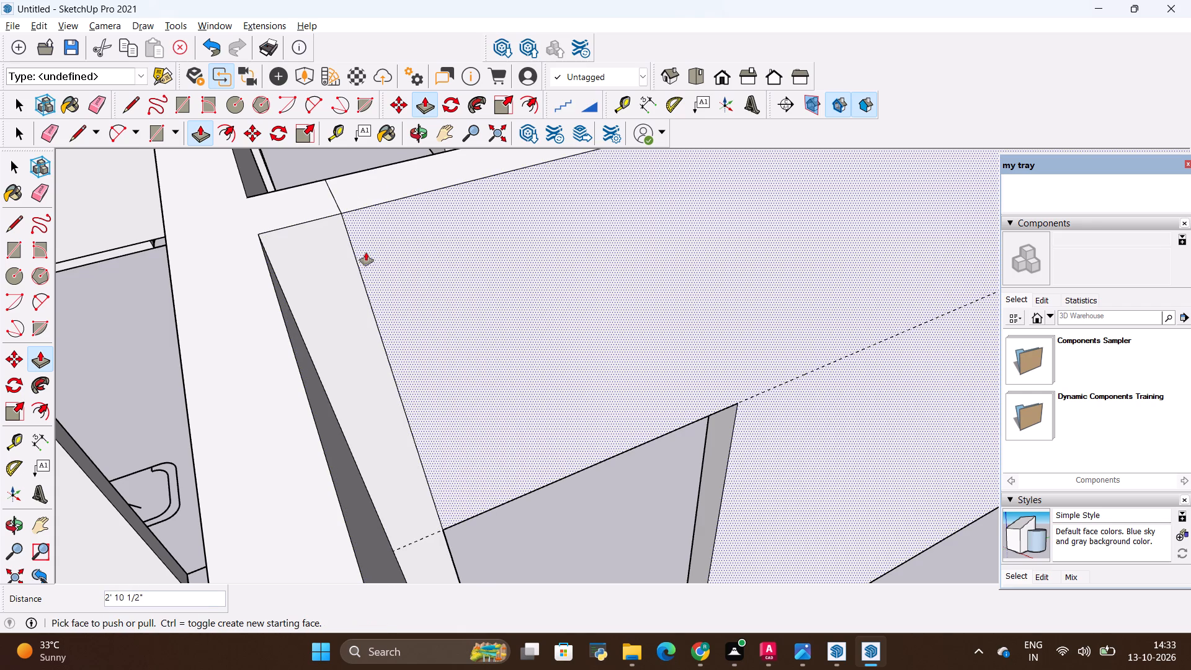
Erase the seams between the entrance lintel and the pier on the outer, top and inner faces.
key("e")
left_click_drag(383, 255, 344, 288)
scroll(339, 219, "up", 4)
left_click_drag(345, 183, 329, 202)
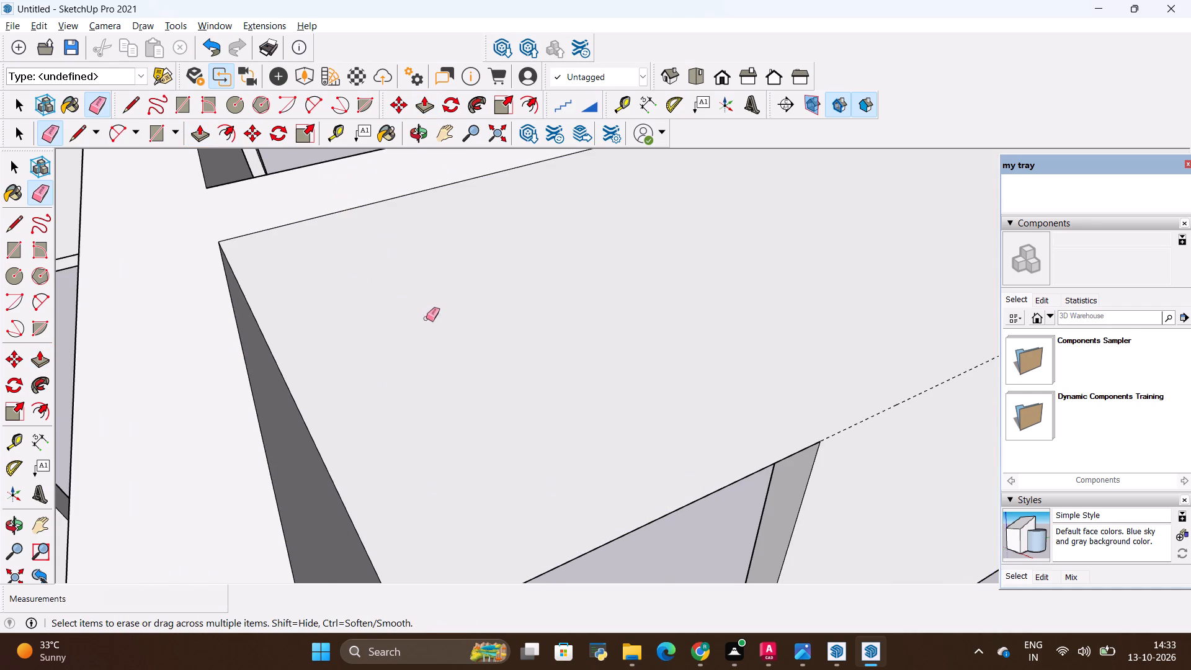
scroll(429, 319, "down", 11)
middle_click_drag(292, 298, 837, 368)
scroll(839, 359, "down", 1)
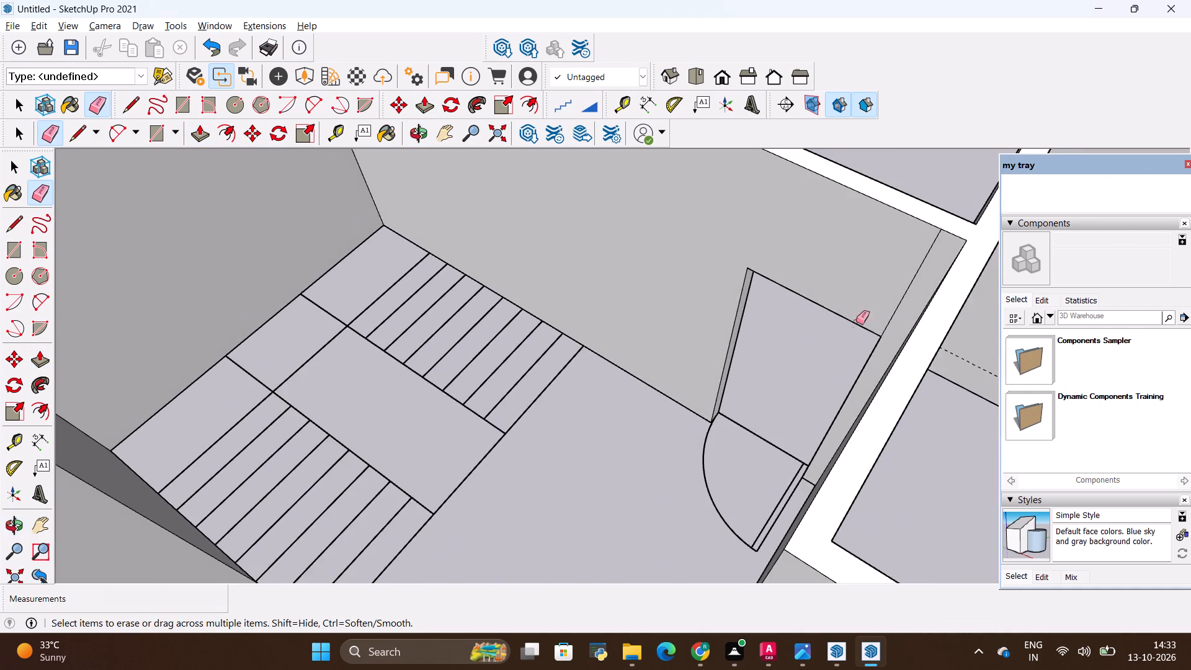
scroll(934, 238, "up", 7)
left_click_drag(943, 262, 905, 261)
scroll(853, 306, "down", 4)
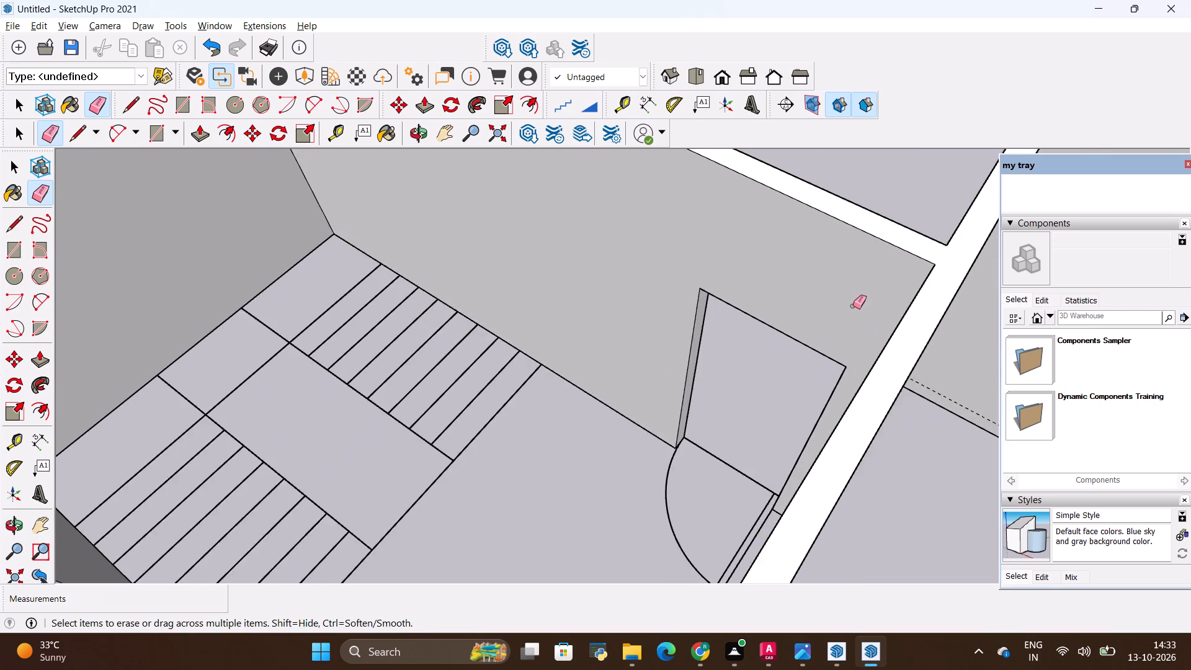
Erase the seams across the outer wall's top face above the toilet window and the adjacent bedroom window.
scroll(853, 306, "down", 7)
scroll(547, 310, "down", 10)
middle_click_drag(617, 339, 410, 432)
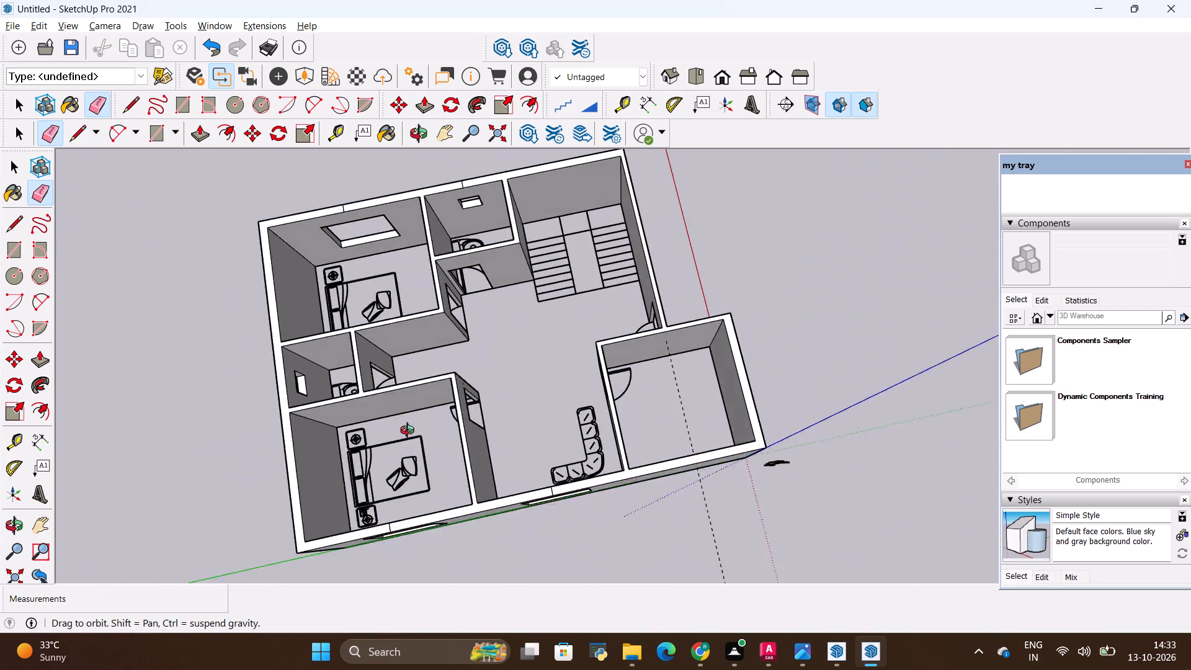
middle_click_drag(410, 432, 444, 388)
scroll(404, 184, "up", 4)
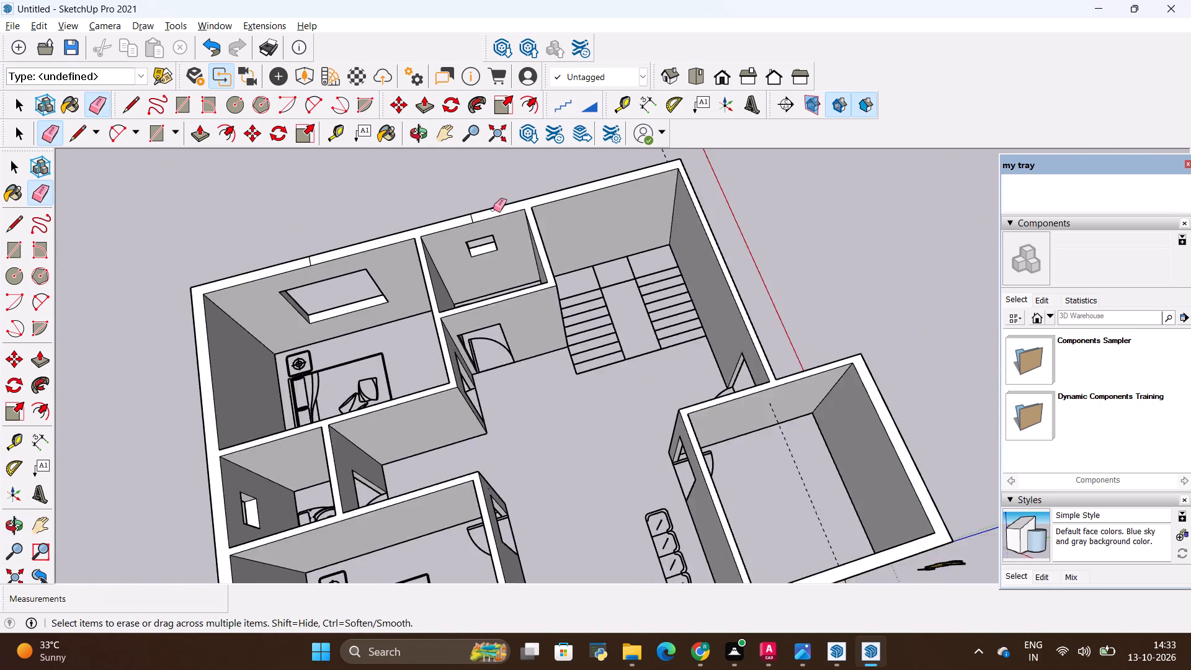
scroll(493, 209, "up", 15)
left_click_drag(455, 234, 421, 243)
scroll(793, 247, "down", 11)
scroll(515, 305, "up", 9)
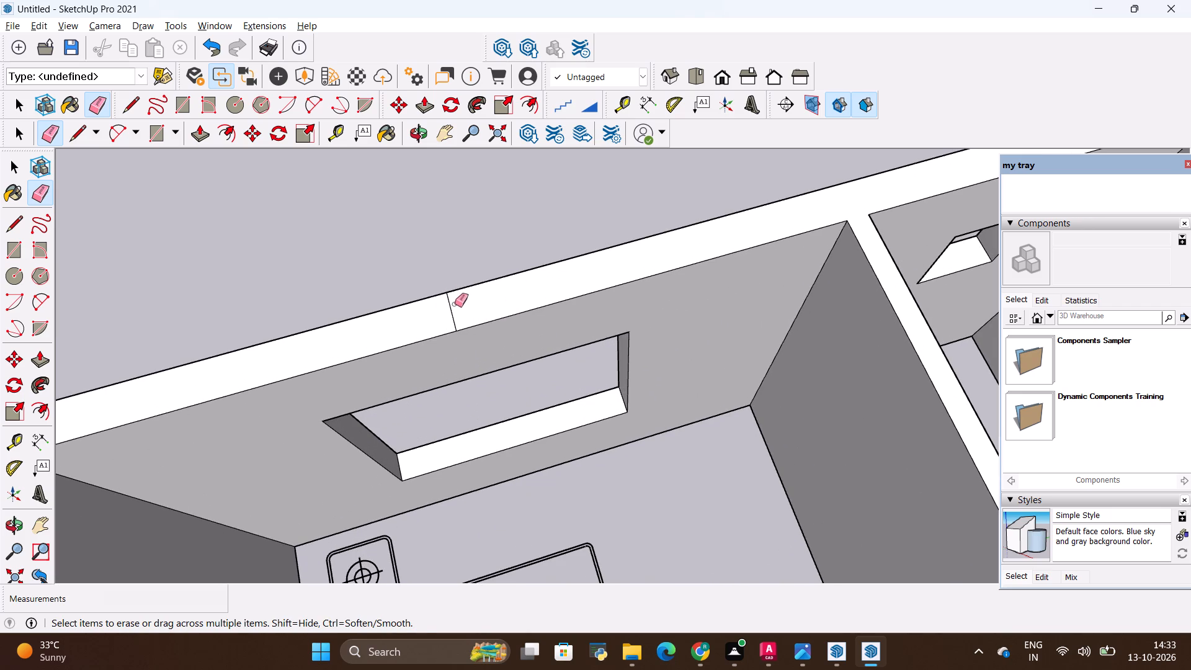
left_click_drag(457, 303, 433, 305)
scroll(427, 295, "down", 15)
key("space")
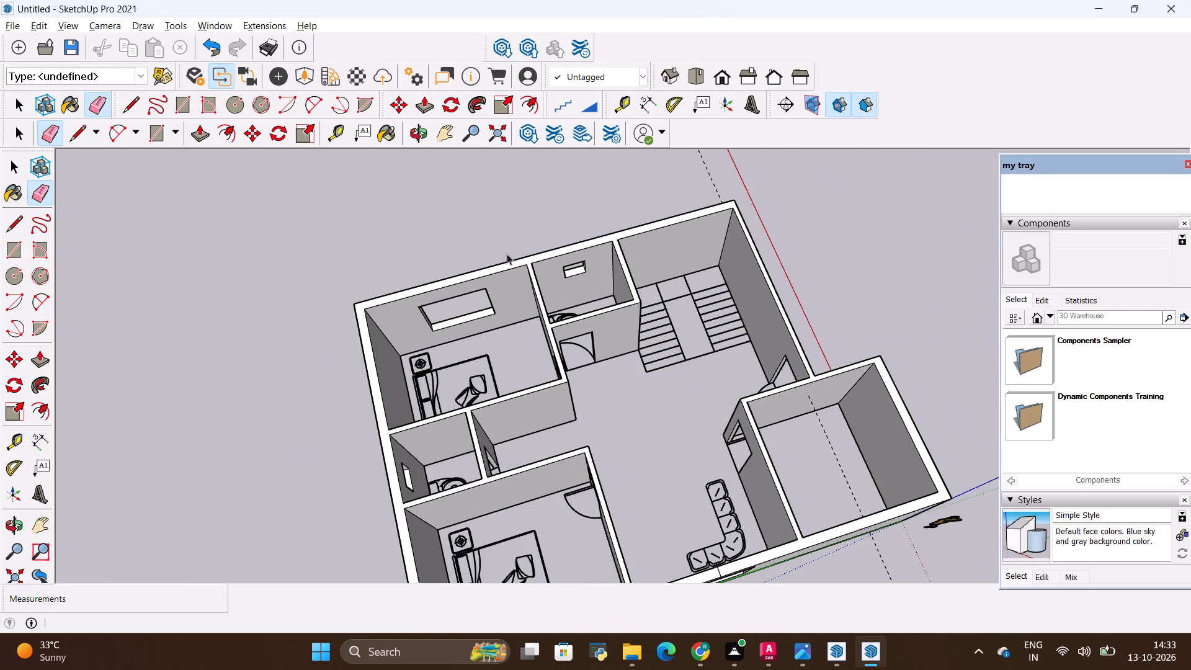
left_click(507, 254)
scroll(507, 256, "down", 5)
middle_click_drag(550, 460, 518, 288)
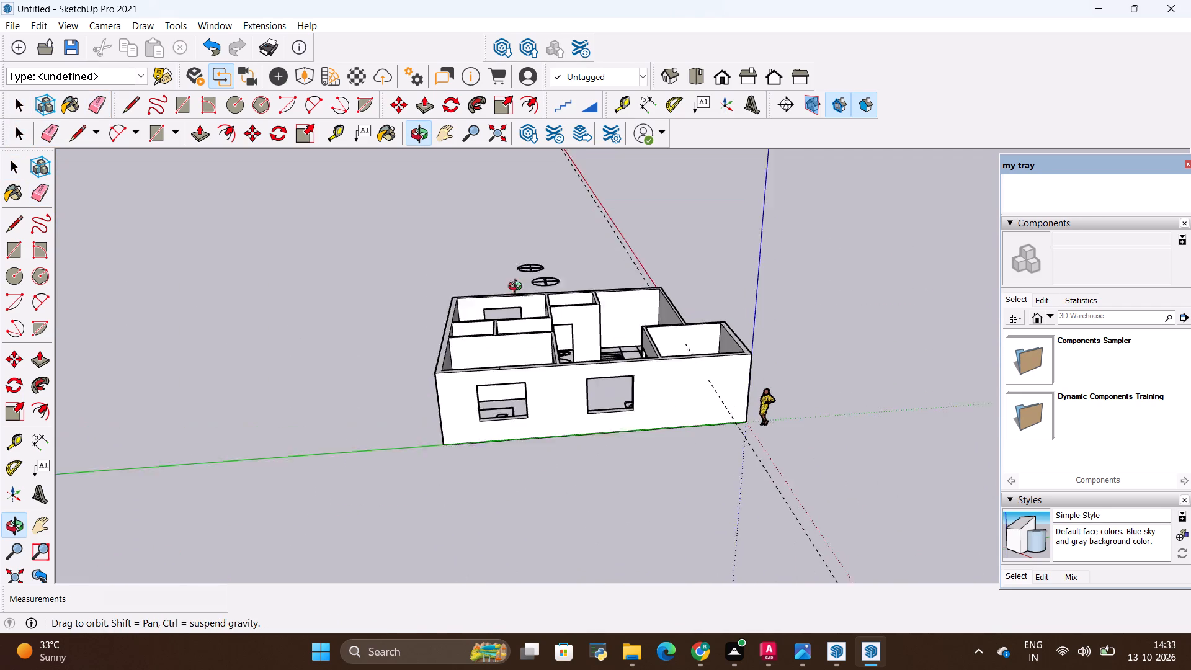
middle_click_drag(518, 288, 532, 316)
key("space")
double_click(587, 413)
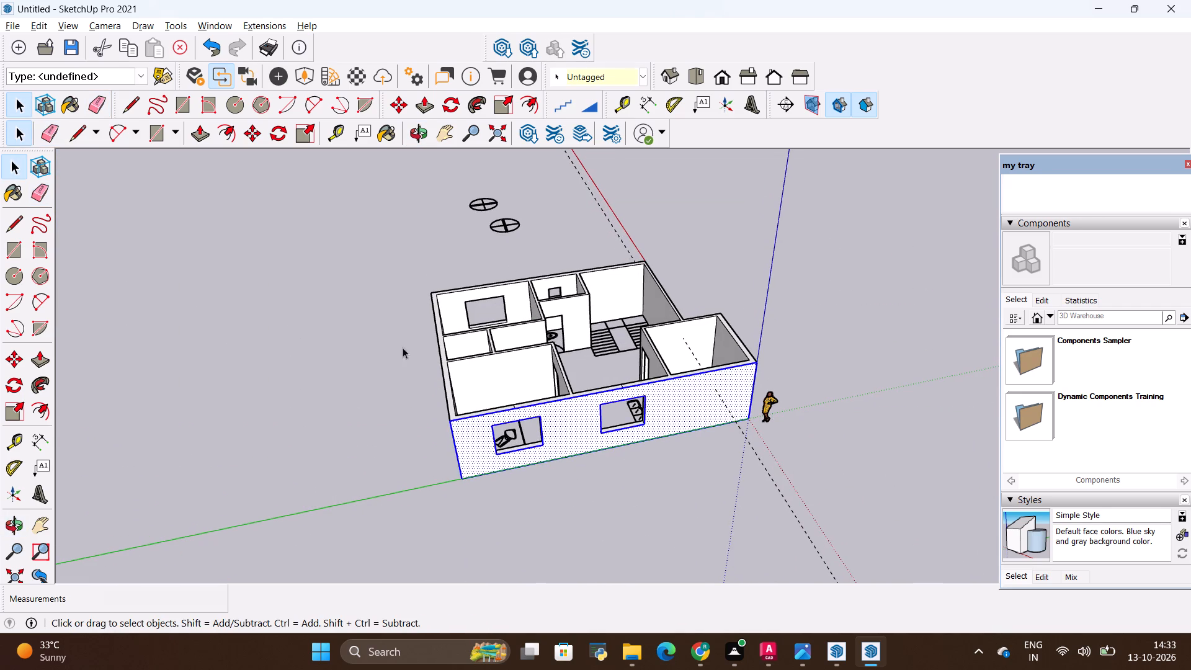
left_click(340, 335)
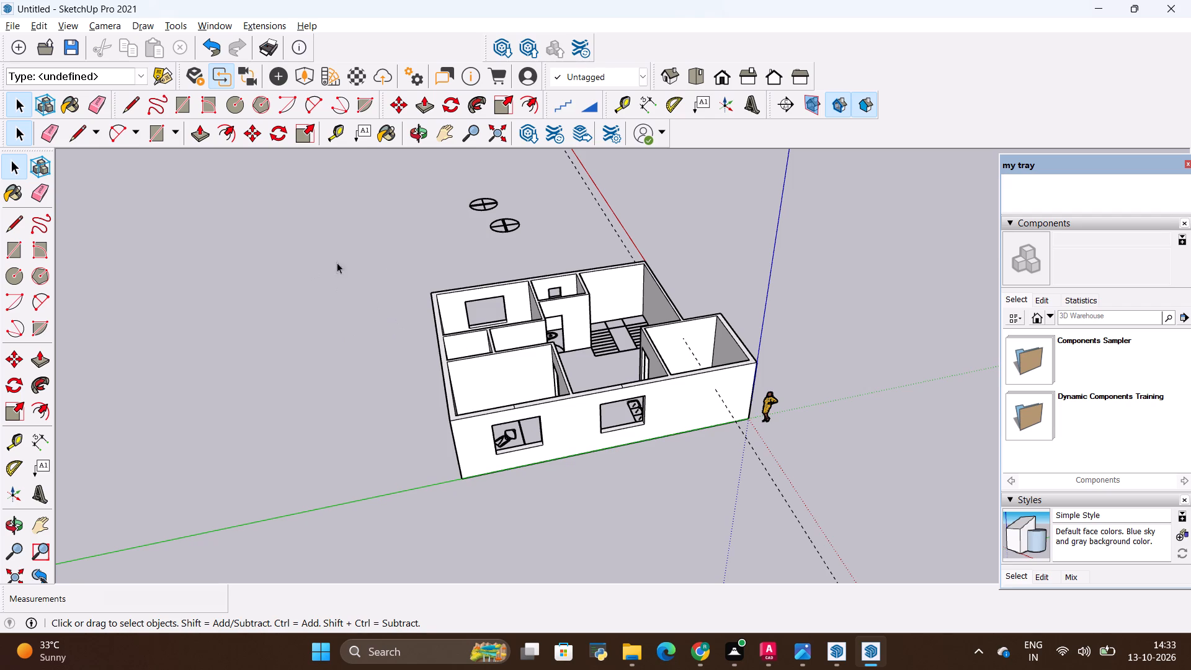
Examine the walled house model from several angles.
scroll(655, 316, "up", 8)
scroll(303, 232, "down", 5)
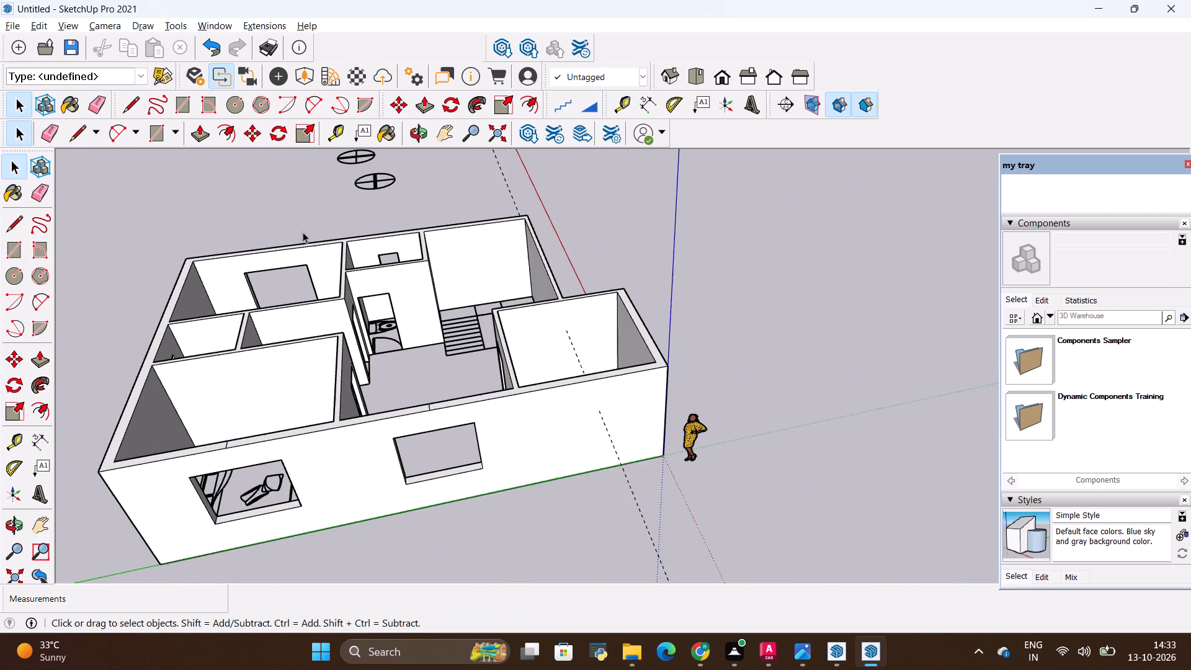
middle_click_drag(299, 243, 332, 212)
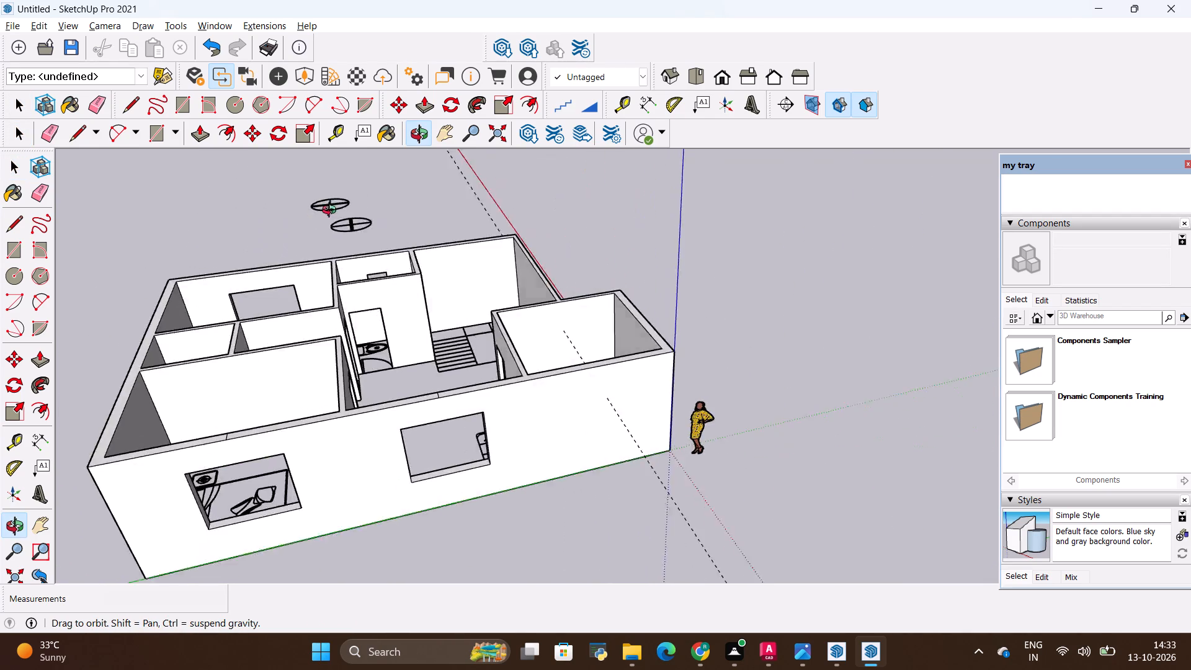
middle_click_drag(332, 212, 387, 246)
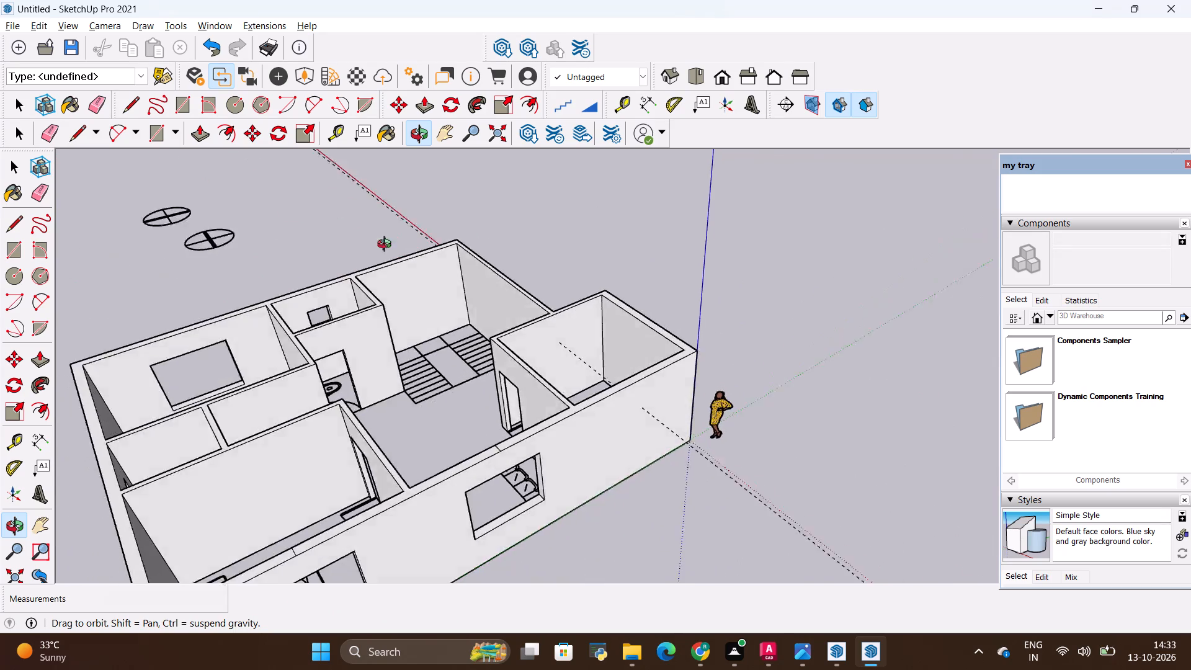
middle_click_drag(387, 246, 205, 265)
scroll(598, 279, "down", 7)
scroll(702, 284, "down", 6)
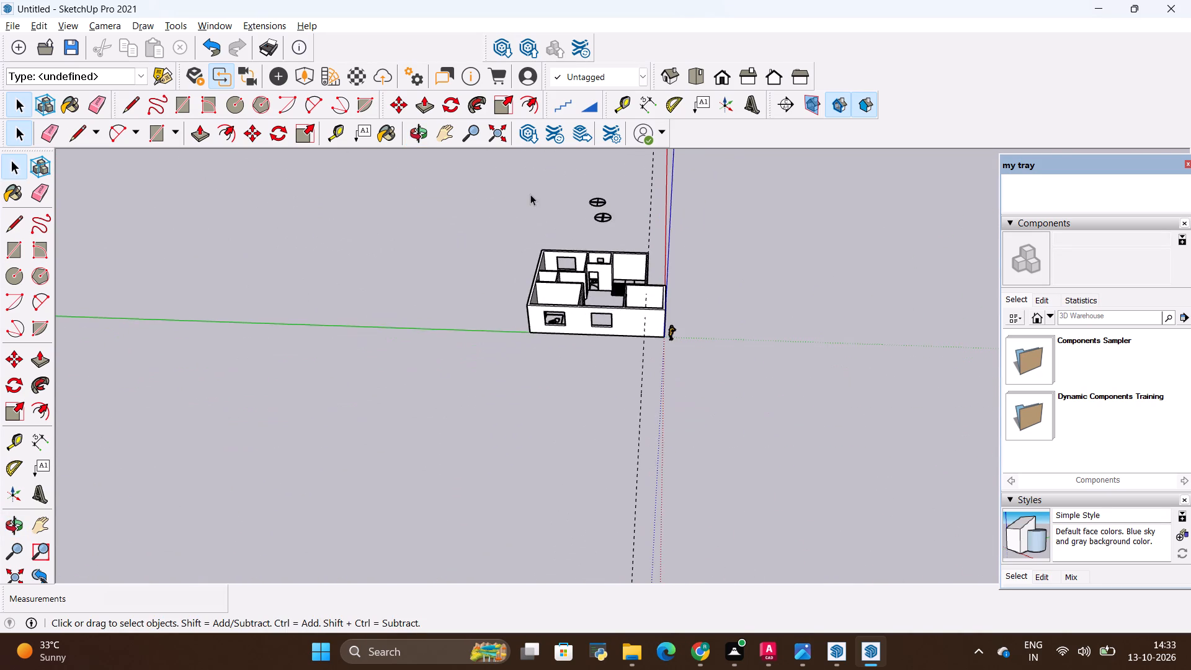
scroll(530, 194, "up", 13)
scroll(710, 233, "down", 5)
middle_click_drag(695, 226, 695, 304)
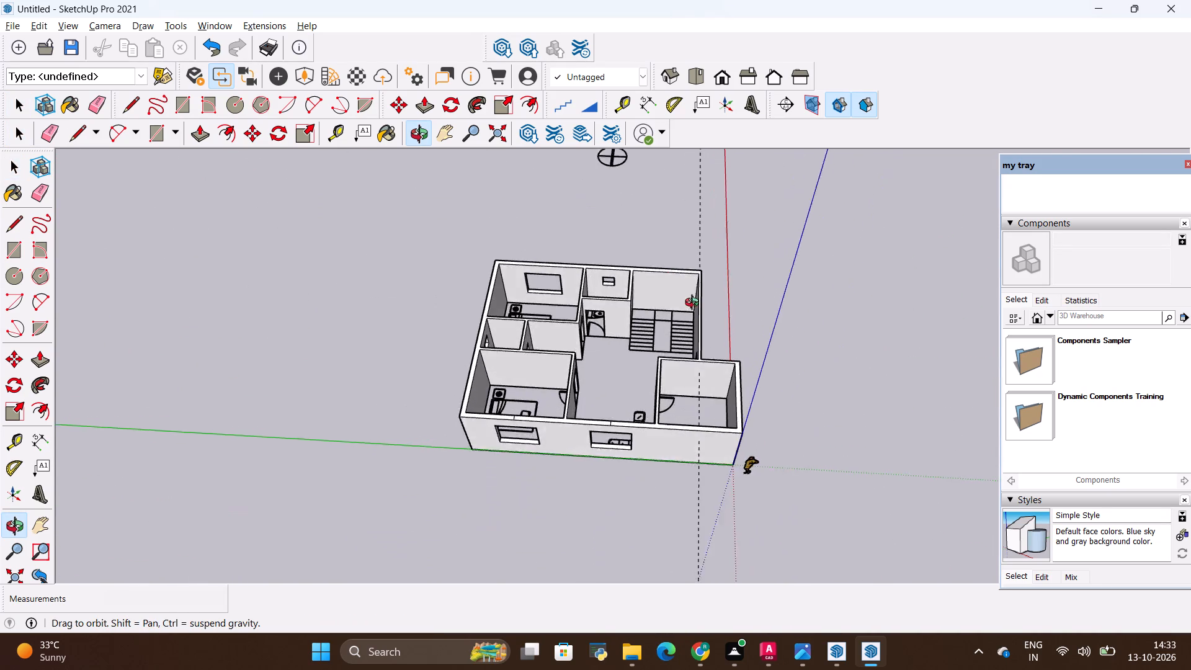
middle_click_drag(695, 304, 796, 208)
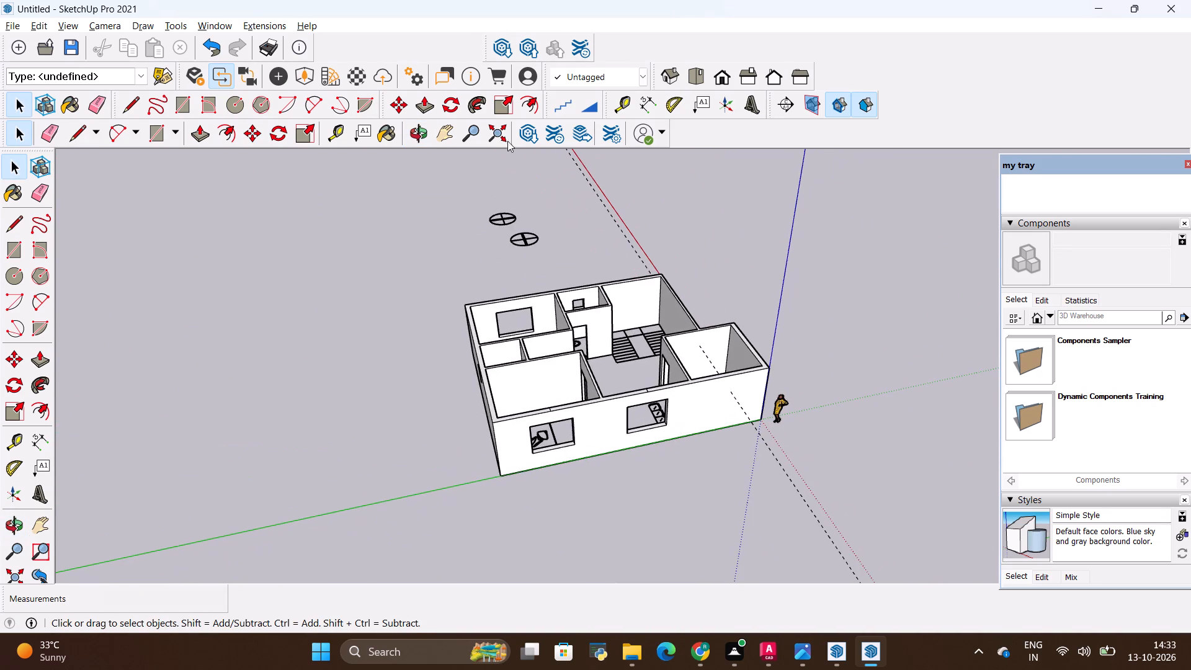
Import the Janela window model from the ALL 3D WAREHOUSE ITEMS folder and place it on the ground beside the house.
left_click(12, 21)
left_click(98, 295)
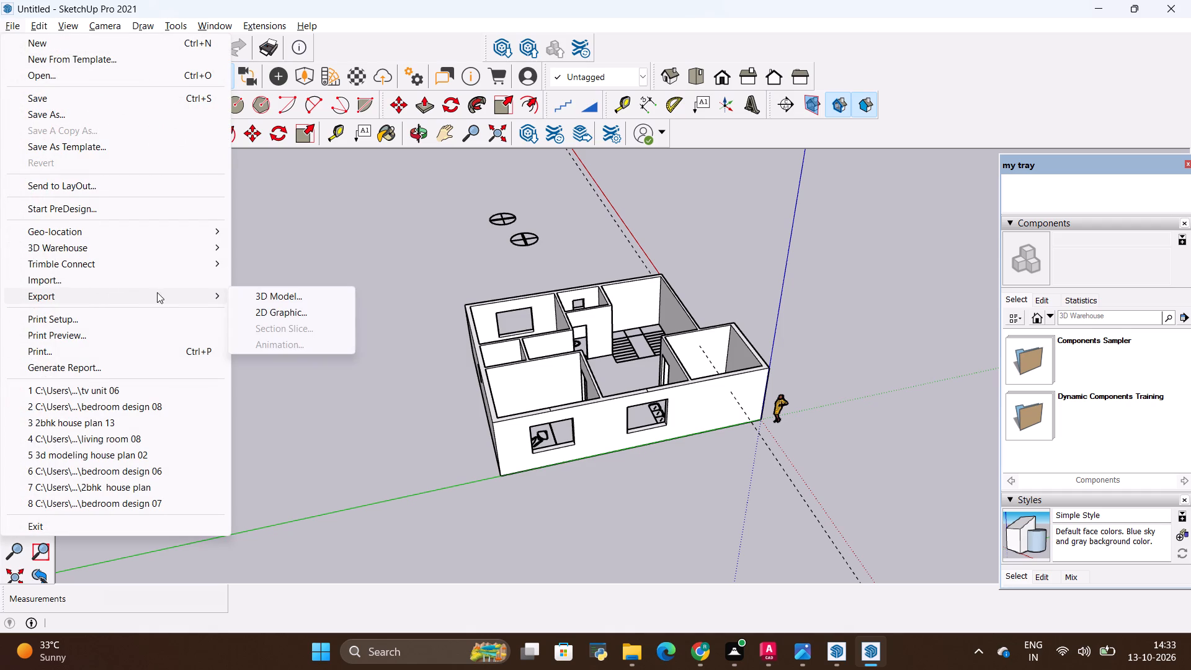
left_click(154, 282)
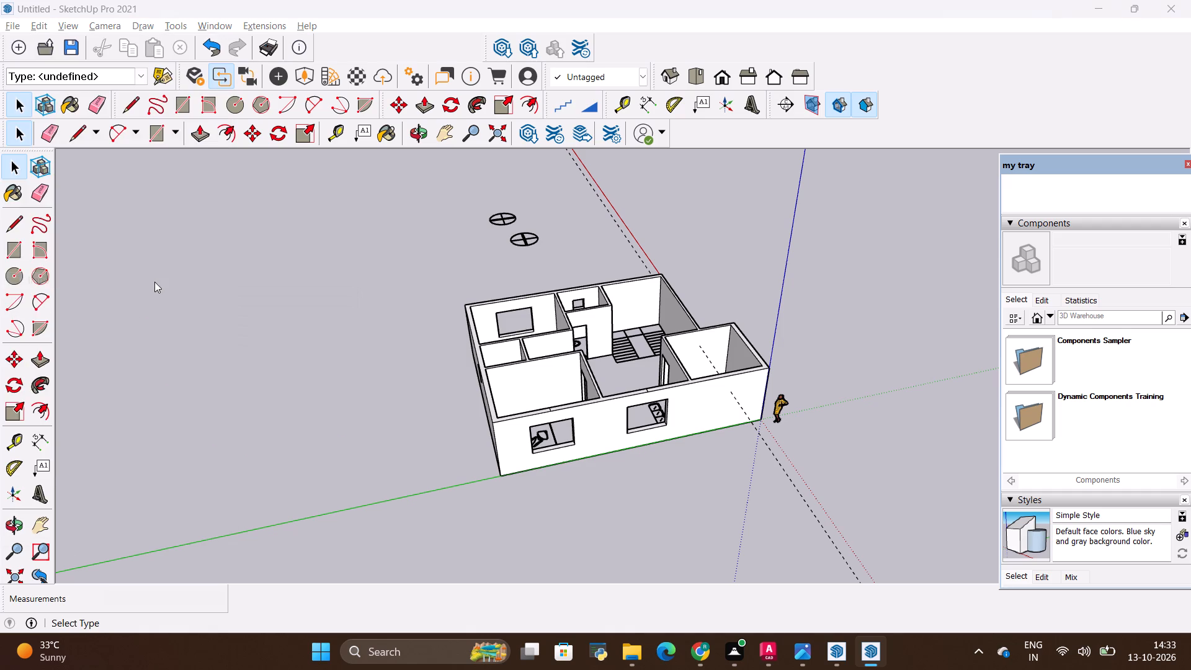
scroll(330, 248, "down", 1)
scroll(38, 268, "down", 3)
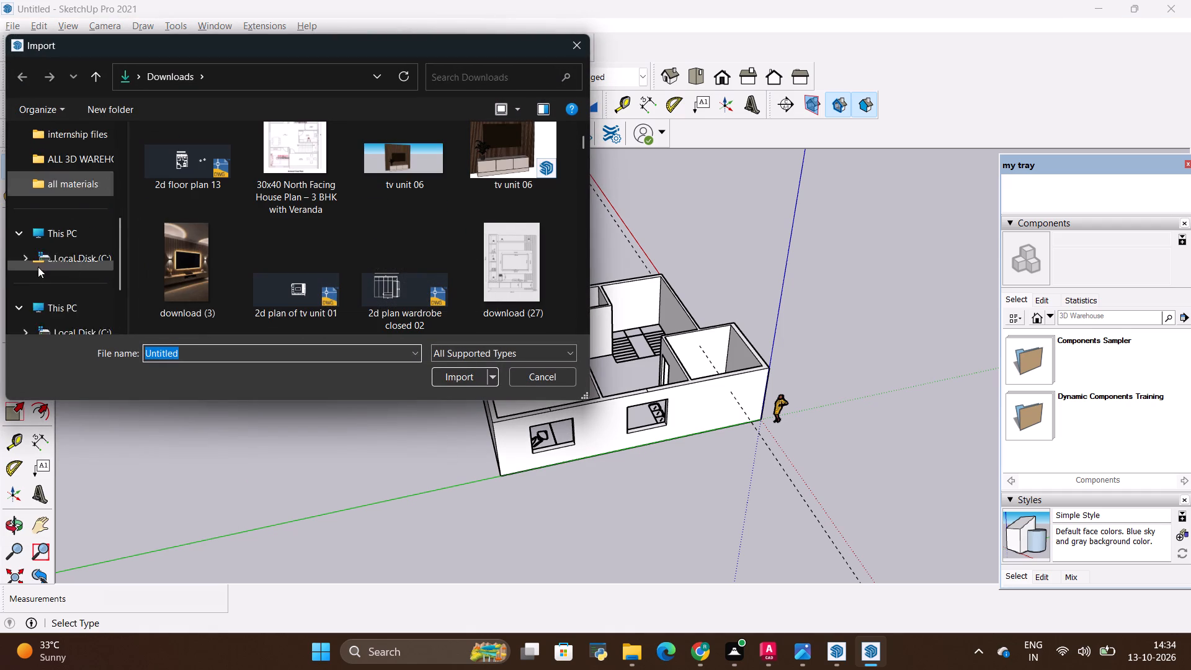
left_click(69, 163)
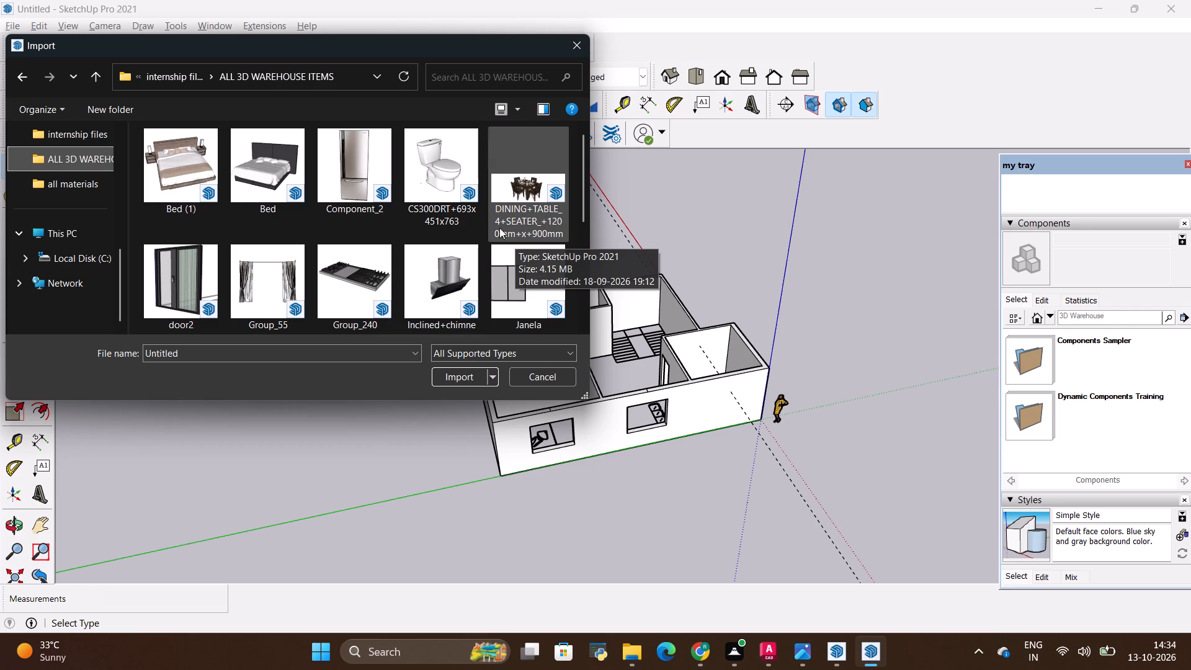
left_click(525, 270)
left_click(468, 378)
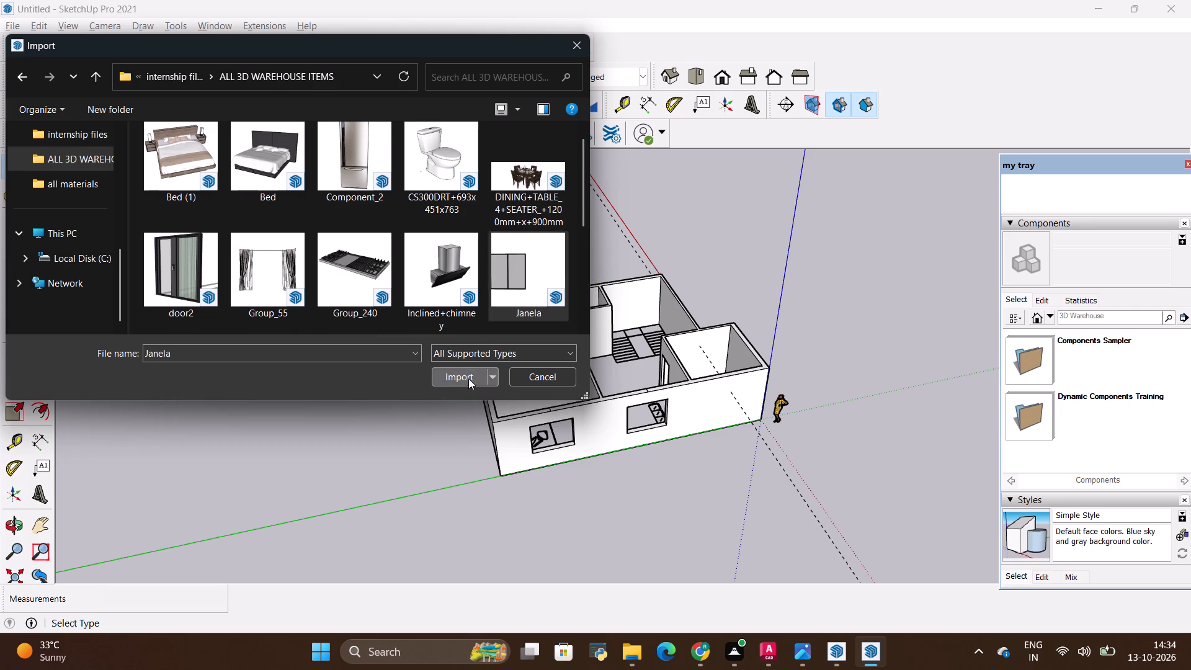
left_click(414, 409)
middle_click_drag(291, 463, 424, 476)
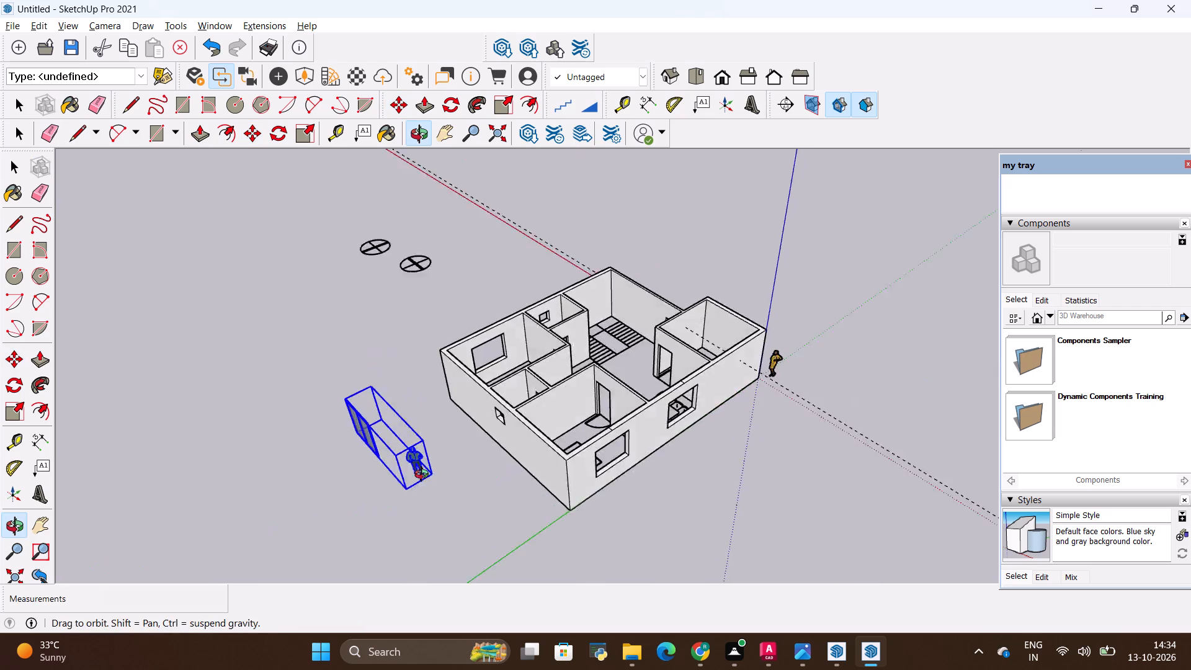
middle_click_drag(424, 476, 529, 396)
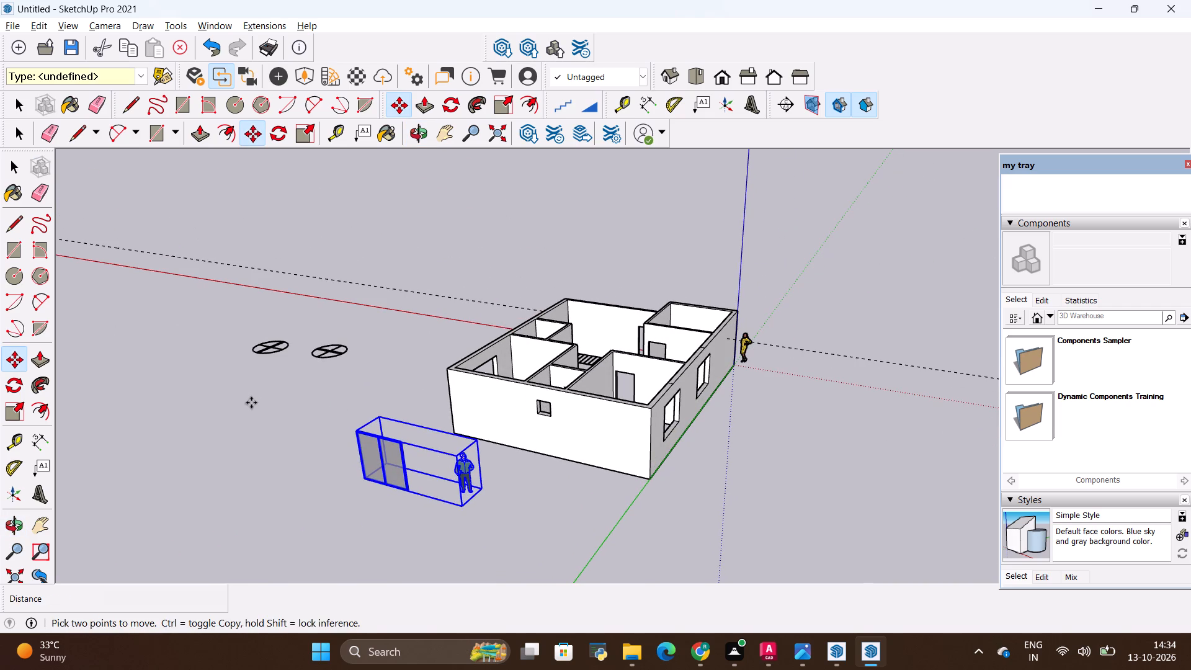
key("space")
left_click(270, 411)
Explode the imported window component and erase the human figure that came with it.
left_click(371, 451)
right_click(372, 450)
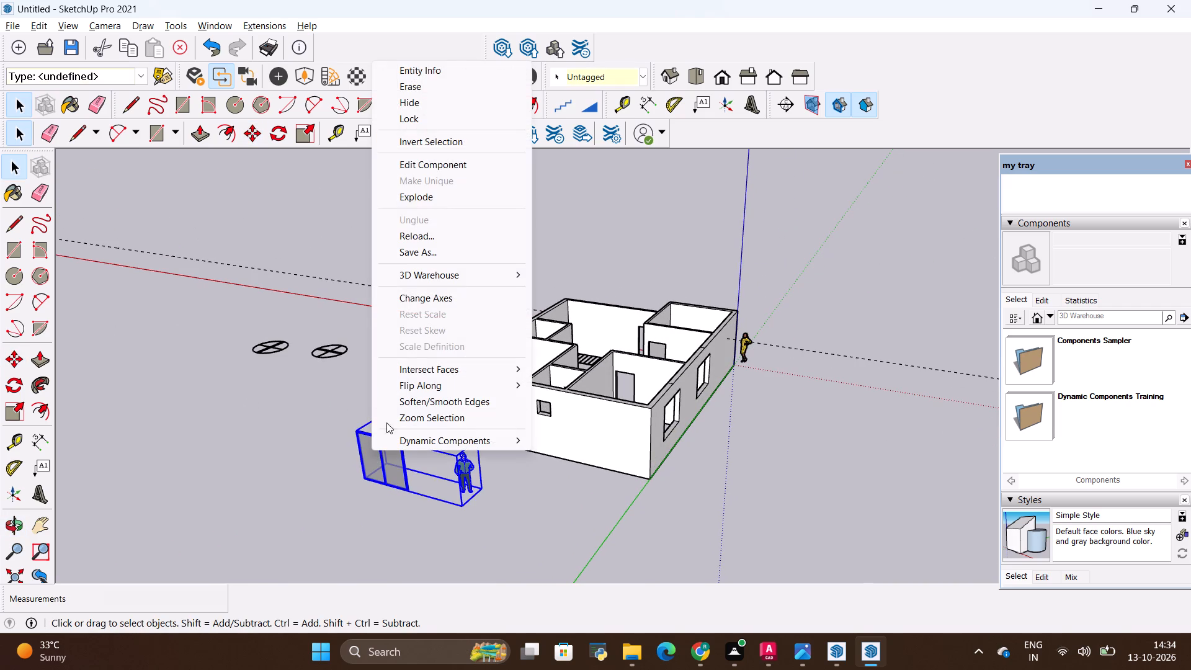
left_click(407, 202)
left_click(319, 411)
left_click(457, 475)
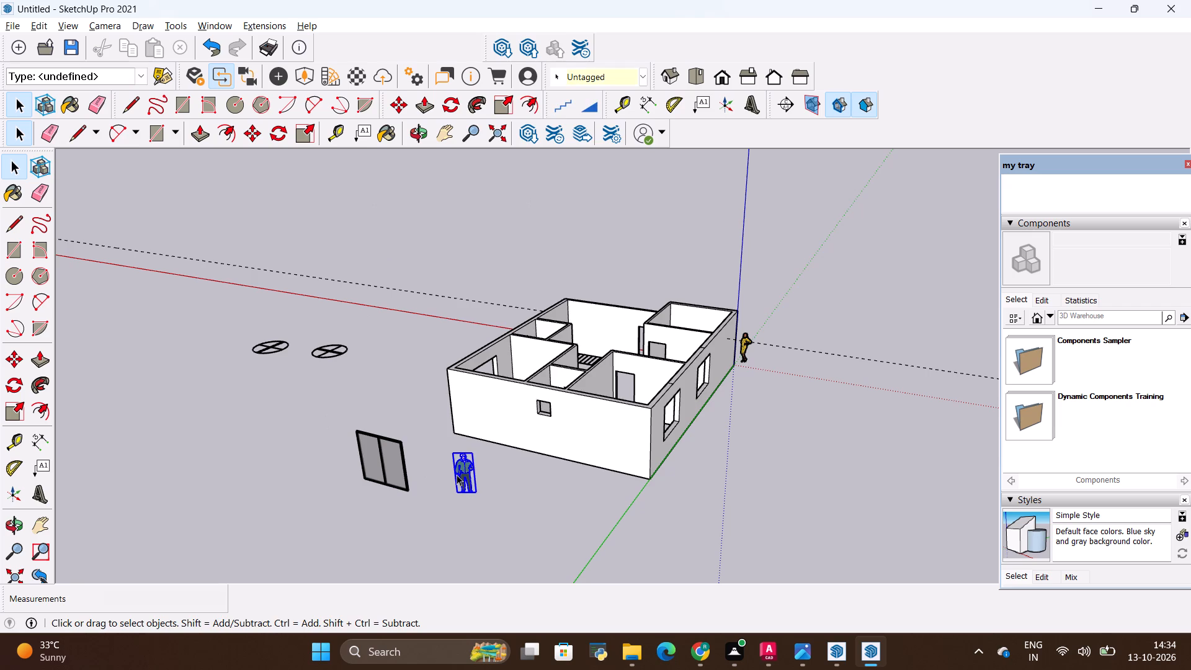
right_click(457, 475)
left_click(492, 112)
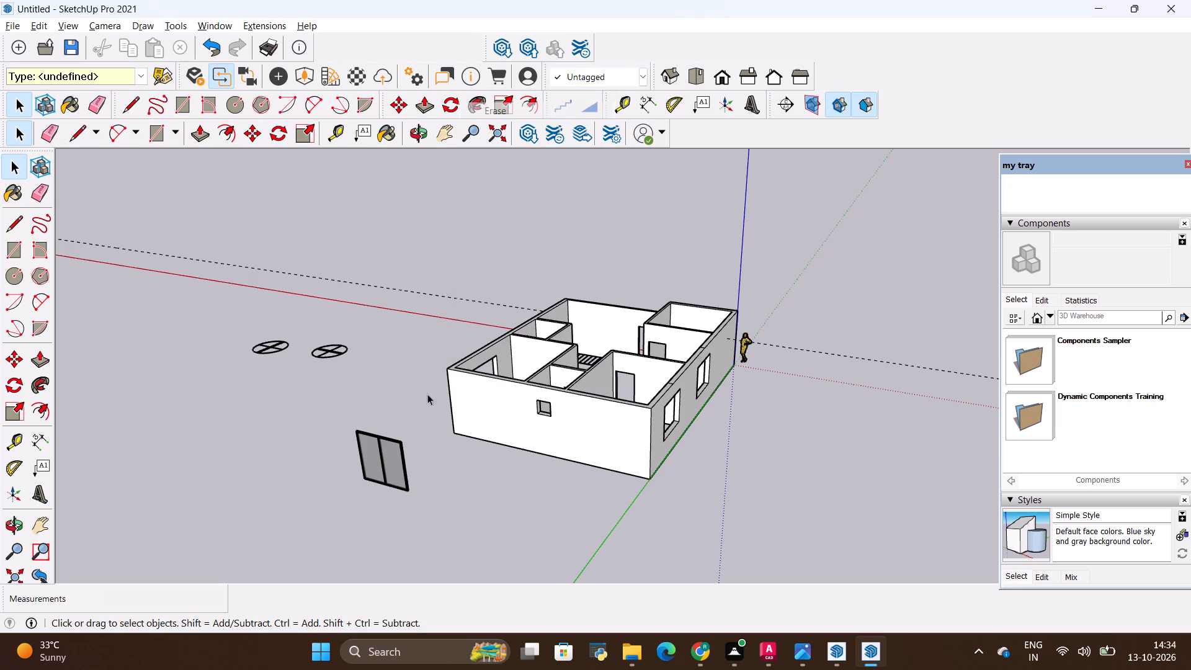
Make all of the imported window's geometry into a single group.
scroll(335, 551, "down", 3)
left_click_drag(341, 439, 424, 529)
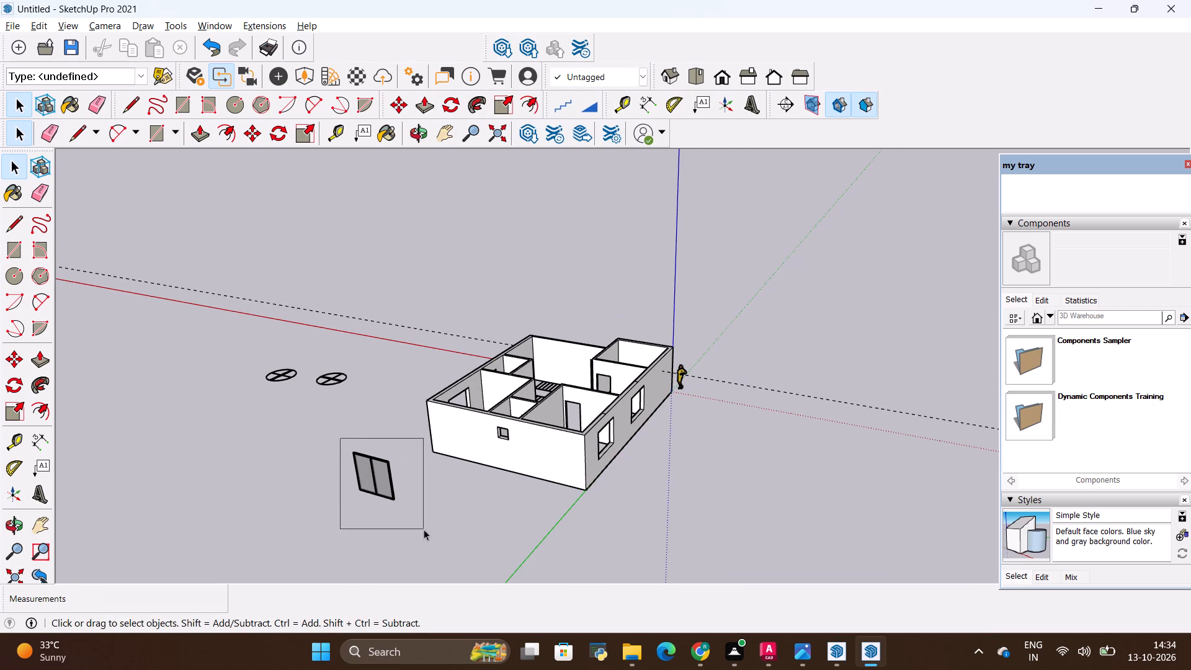
left_click_drag(424, 529, 417, 527)
right_click(362, 478)
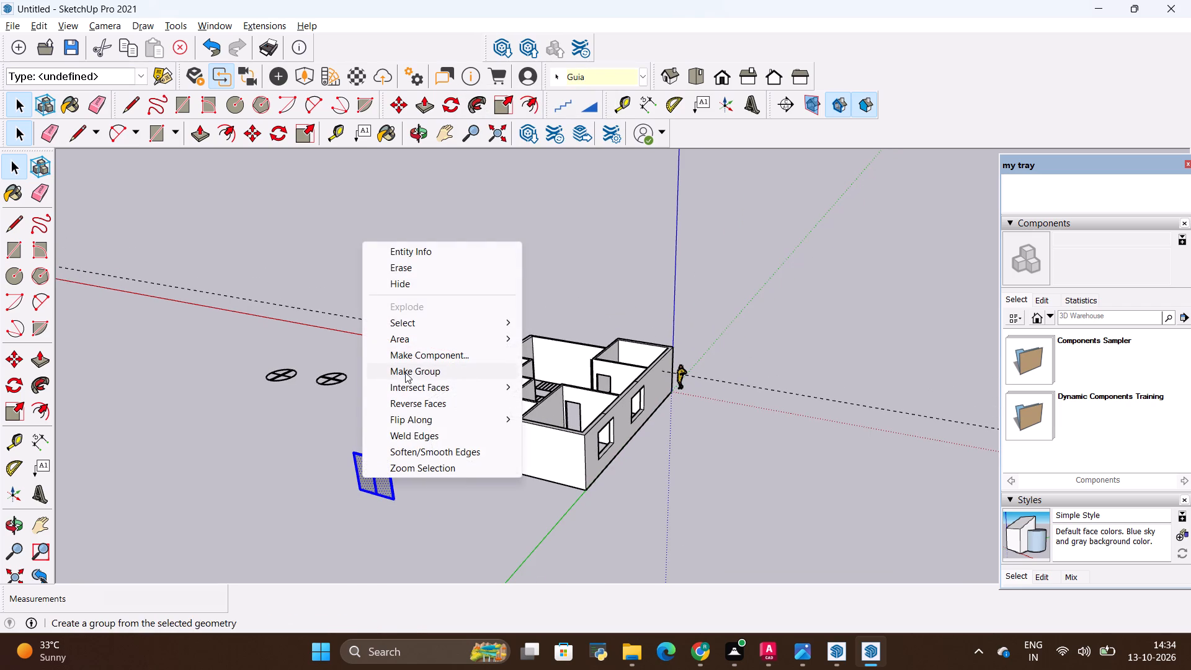
left_click(405, 372)
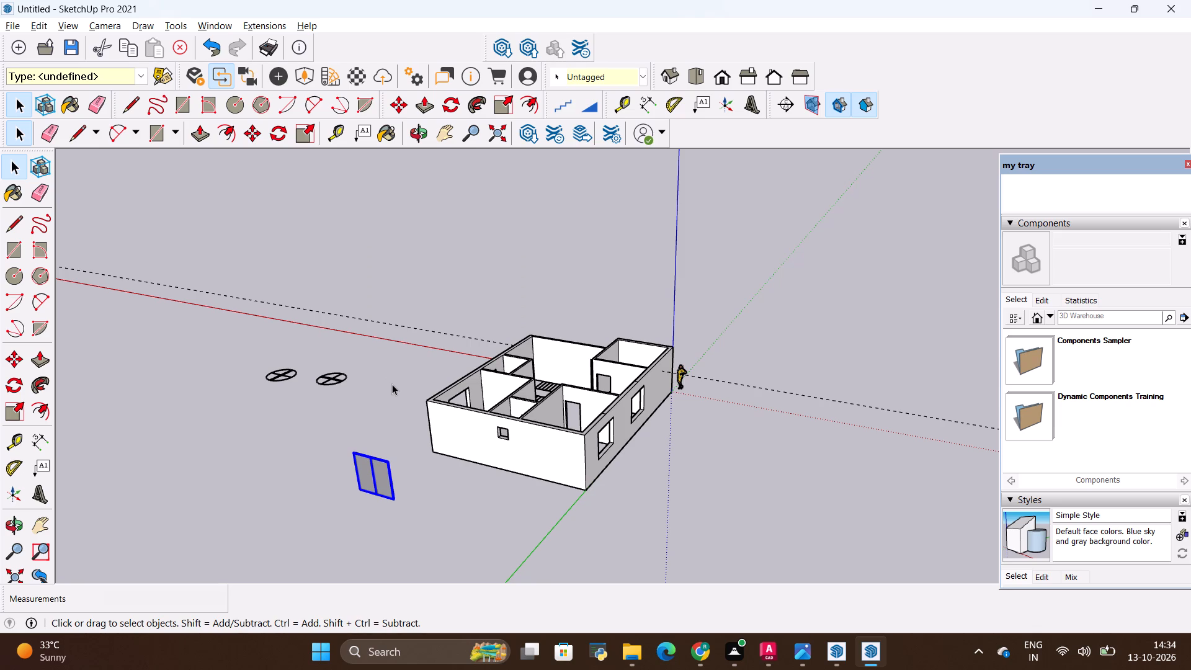
Scale the window group's depth along the green axis by about 4.64 to thicken the frame.
scroll(348, 467, "up", 3)
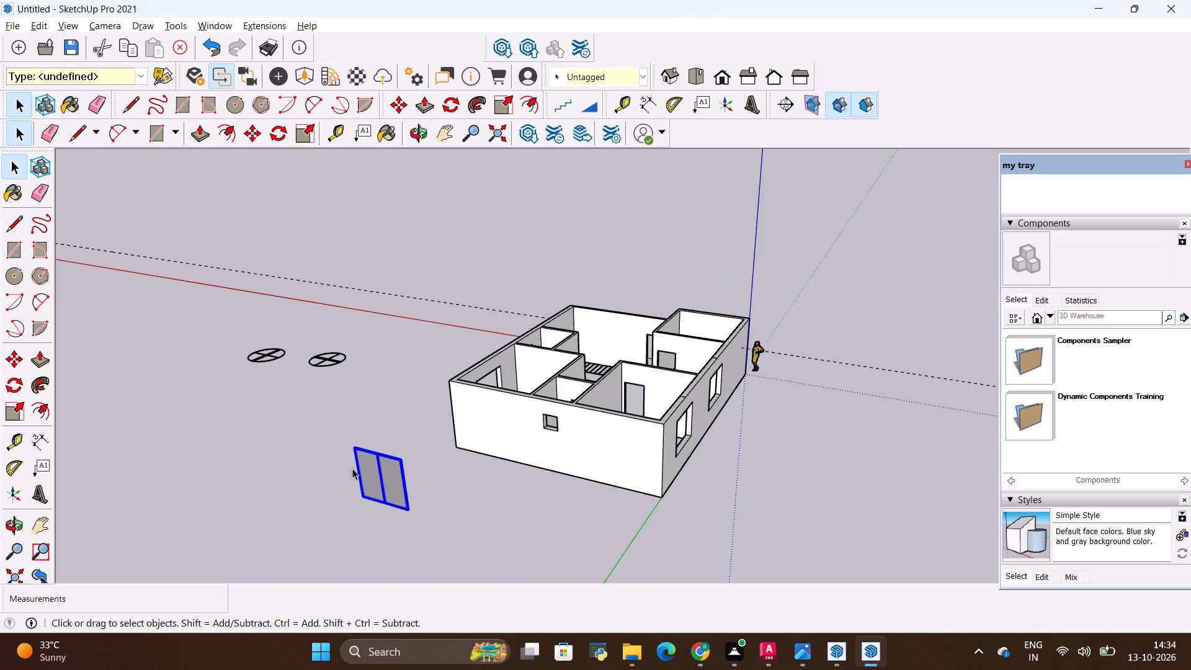
scroll(358, 483, "up", 8)
key("s")
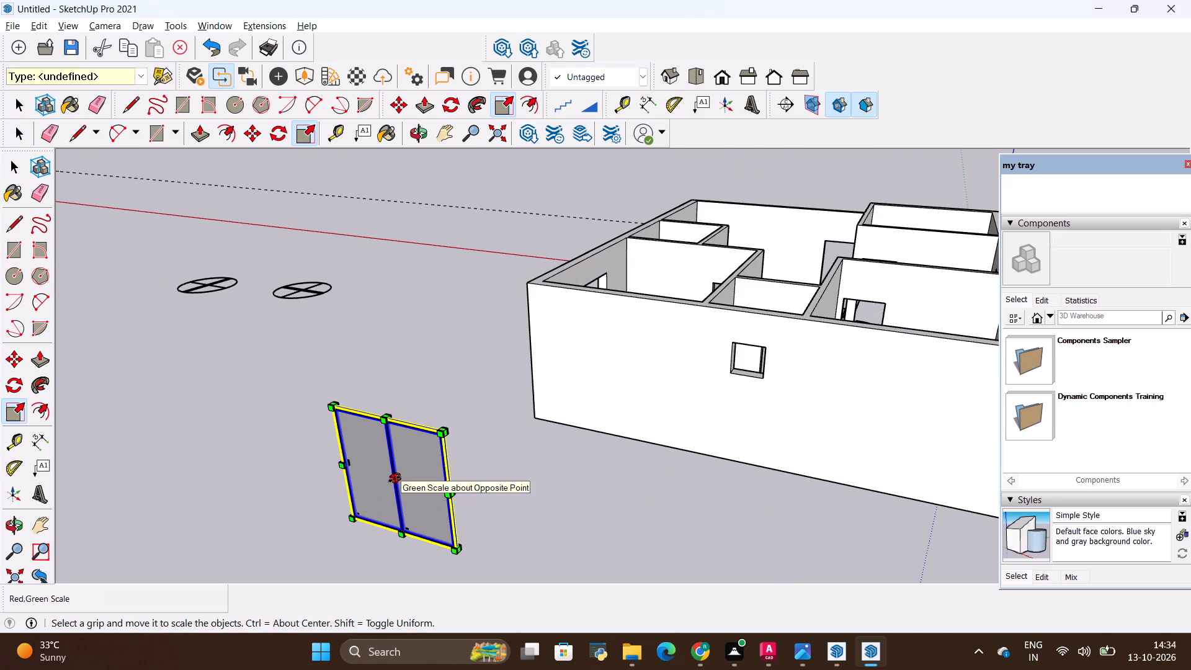
left_click(395, 479)
left_click(392, 485)
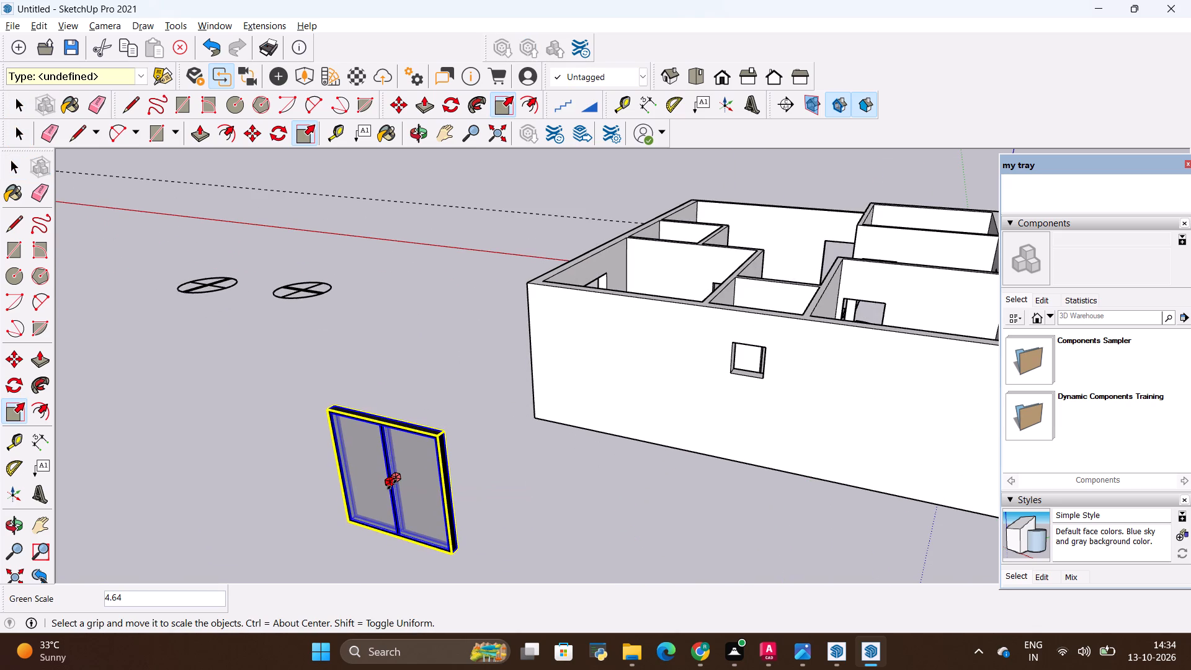
key("space")
left_click(315, 460)
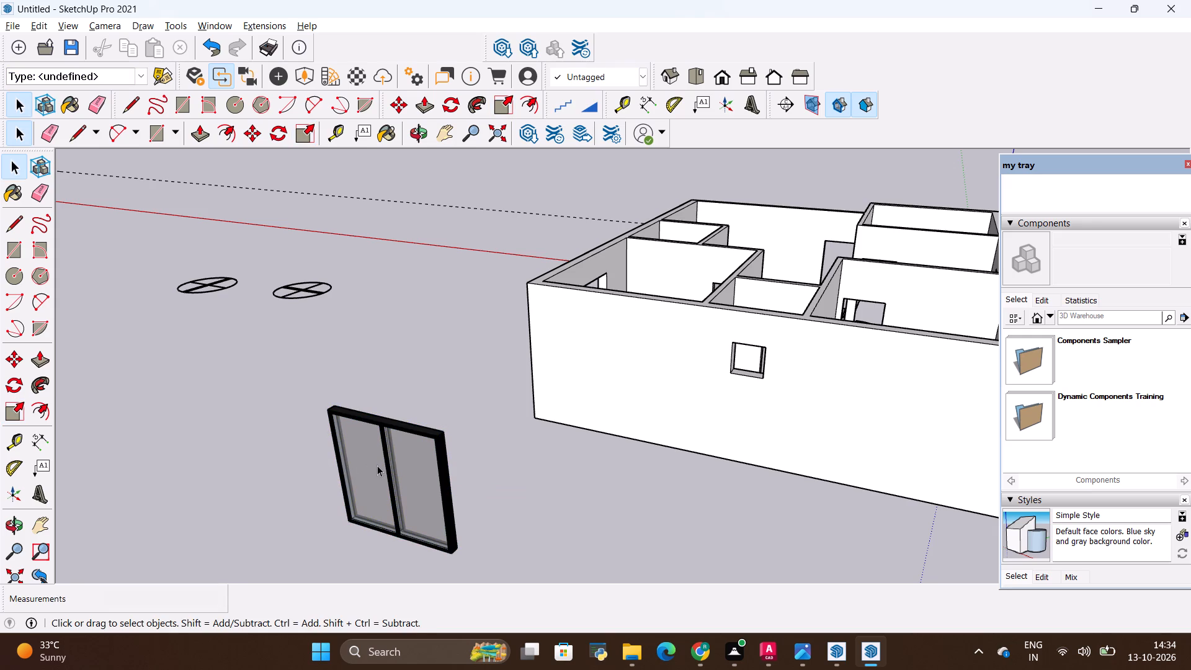
Scale the window group down in width and height by about 0.50 and 0.58.
left_click(377, 465)
key("s")
scroll(413, 447, "up", 8)
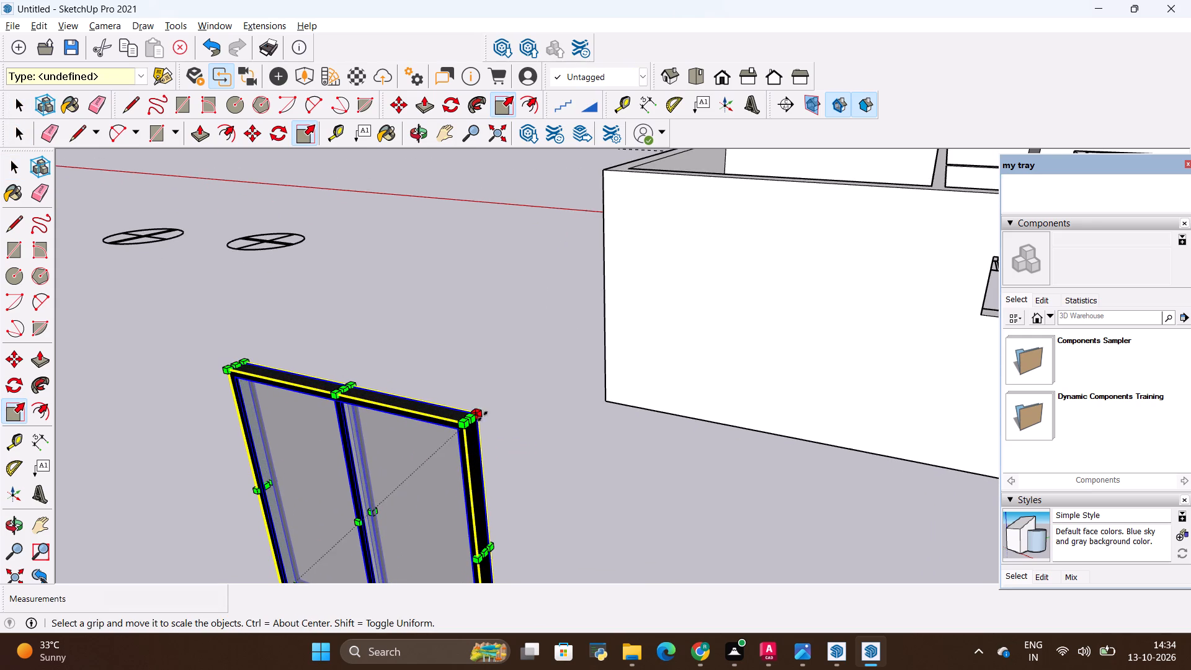
left_click(475, 422)
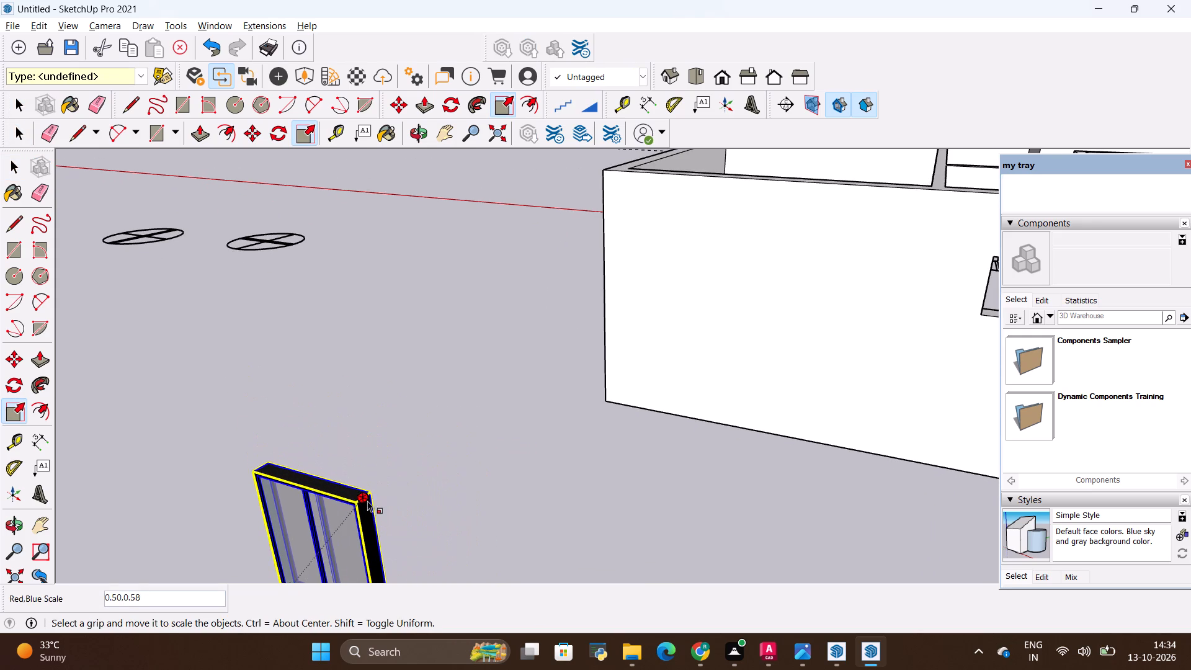
left_click(365, 501)
scroll(393, 449, "down", 5)
key("space")
left_click(391, 429)
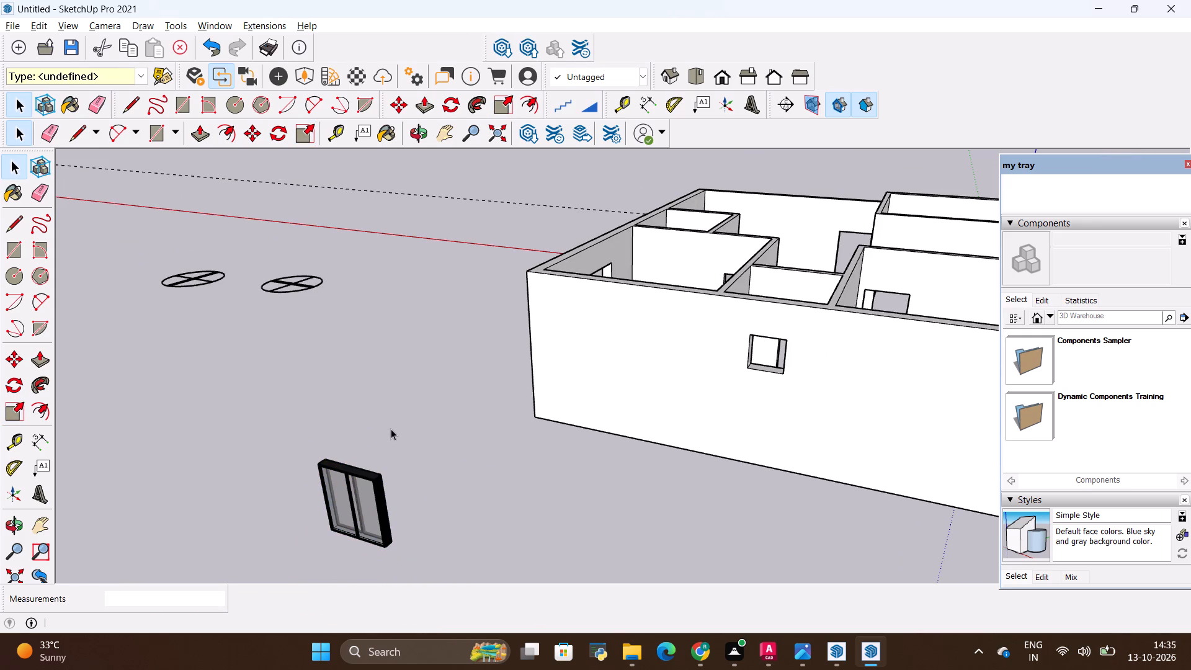
Rotate the window group 90 degrees on the ground plane.
left_click(365, 468)
scroll(377, 402, "down", 6)
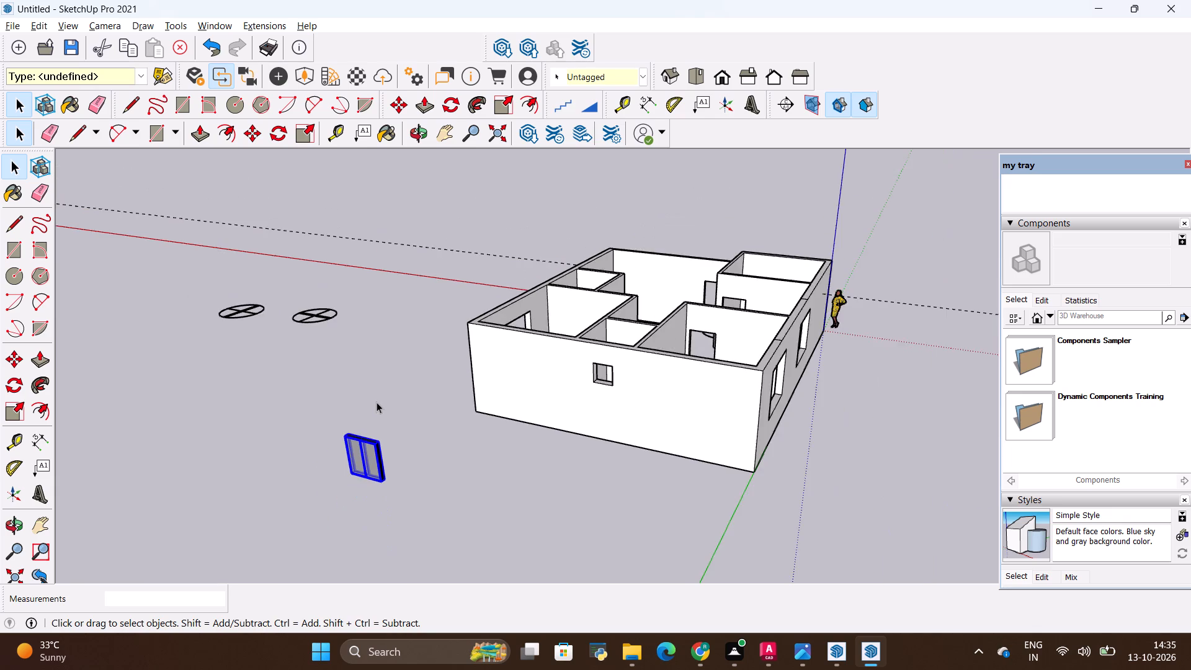
scroll(377, 402, "down", 2)
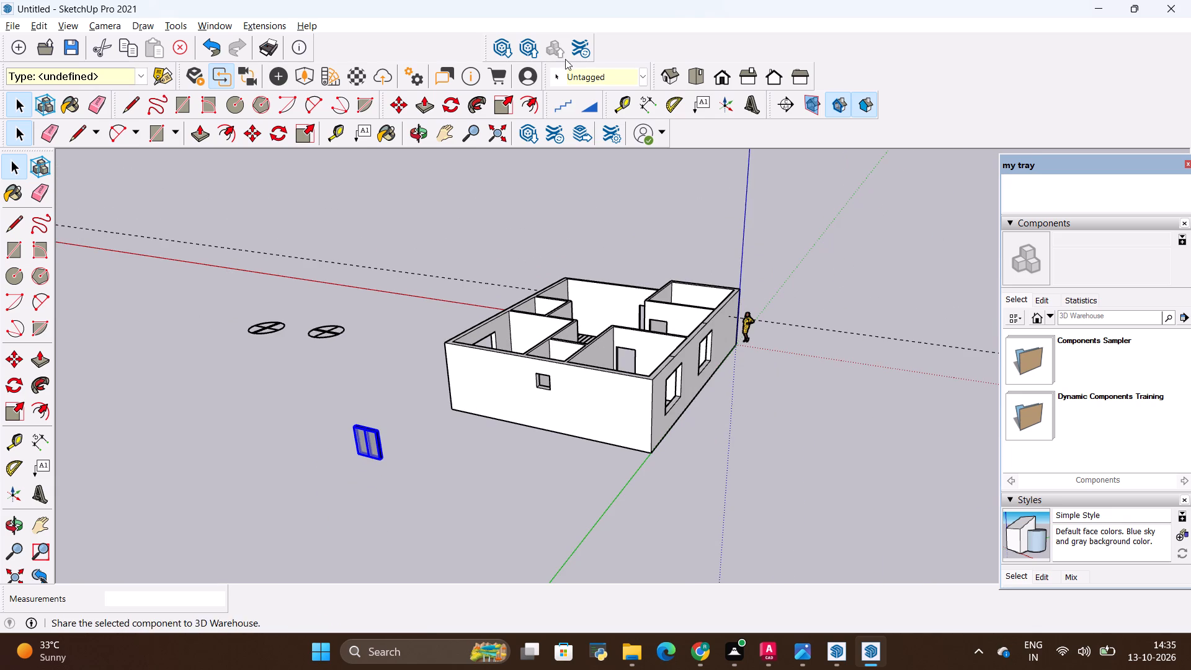
left_click(445, 102)
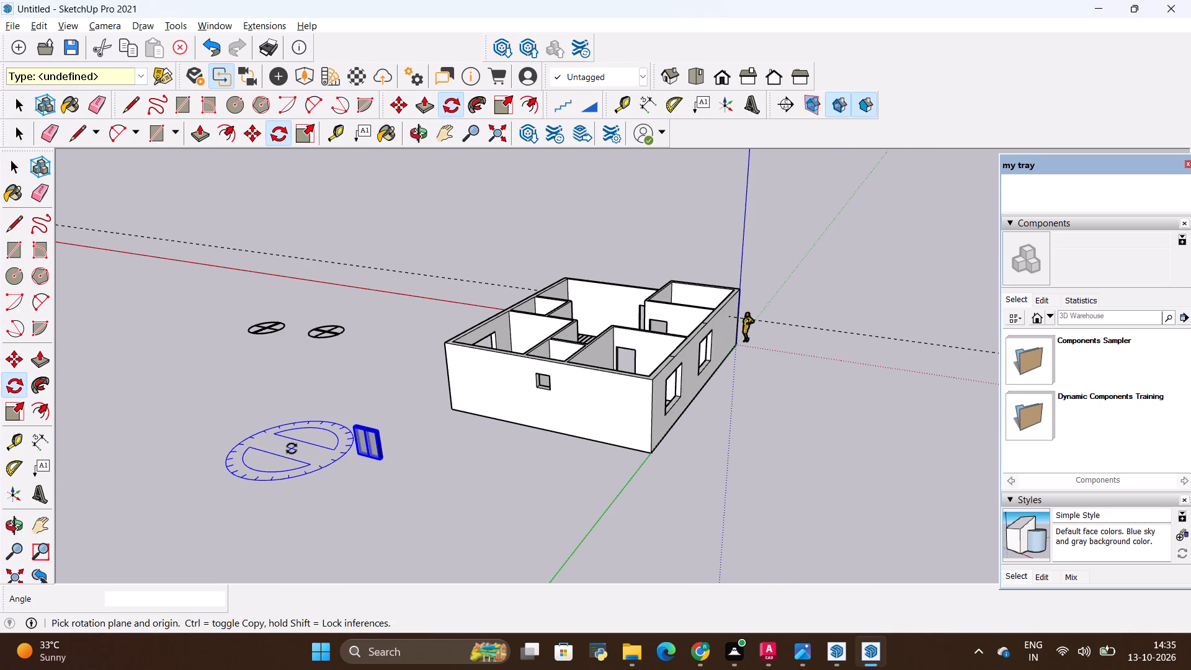
left_click(292, 449)
left_click(379, 475)
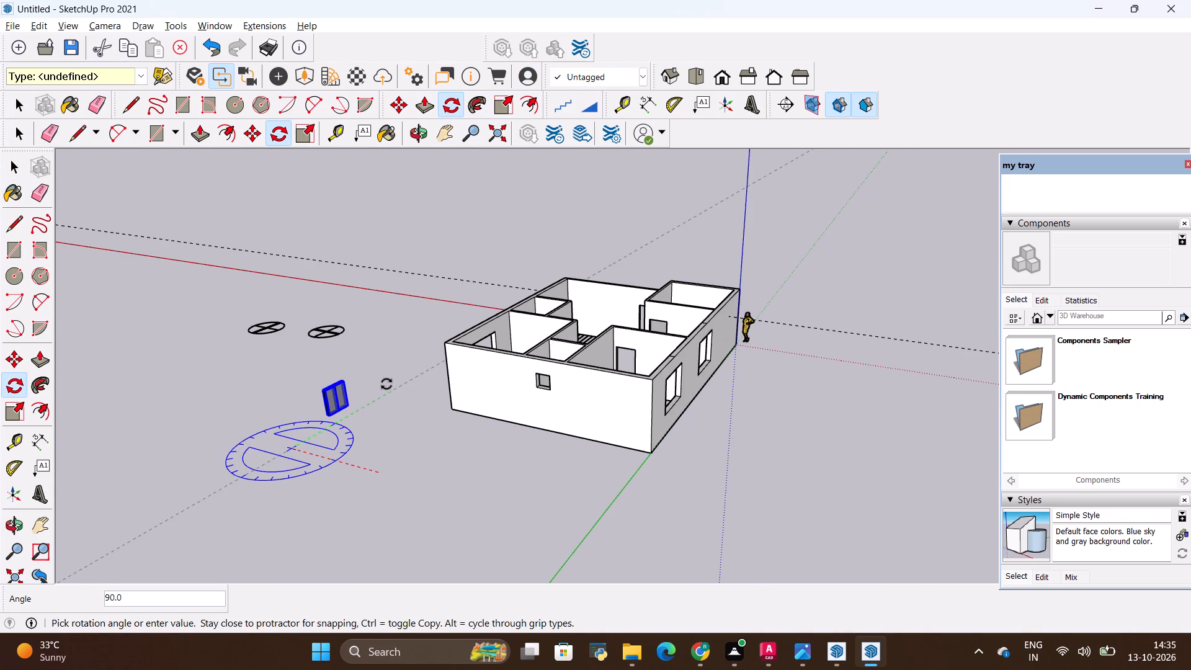
left_click(386, 383)
key("space")
left_click(376, 383)
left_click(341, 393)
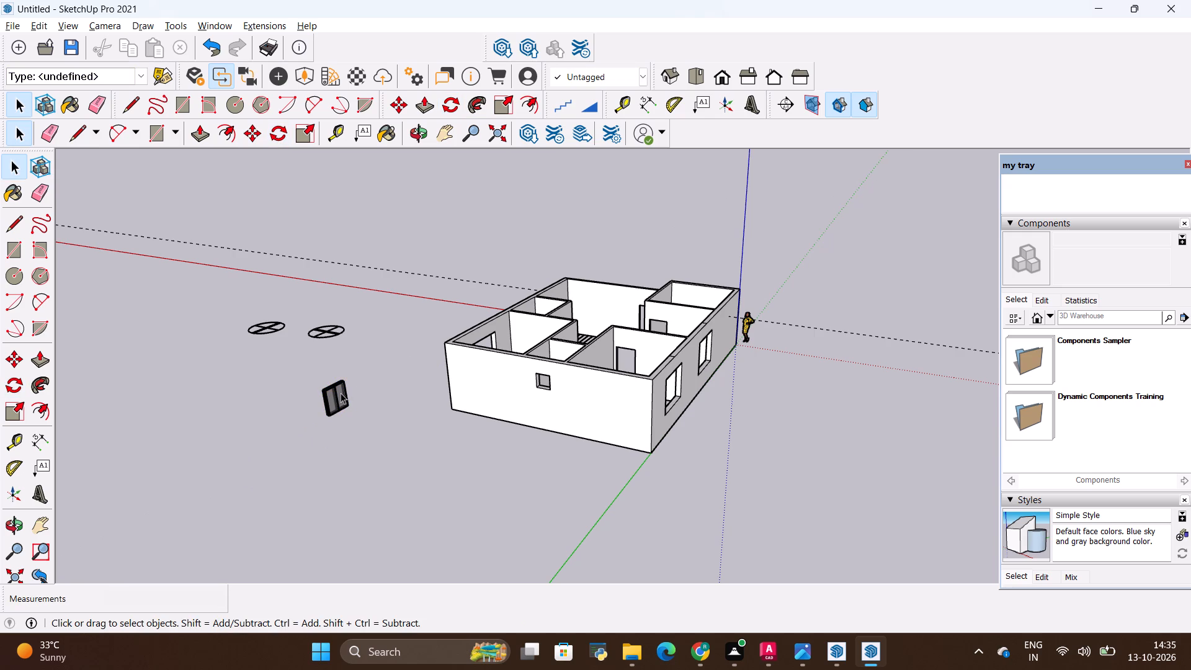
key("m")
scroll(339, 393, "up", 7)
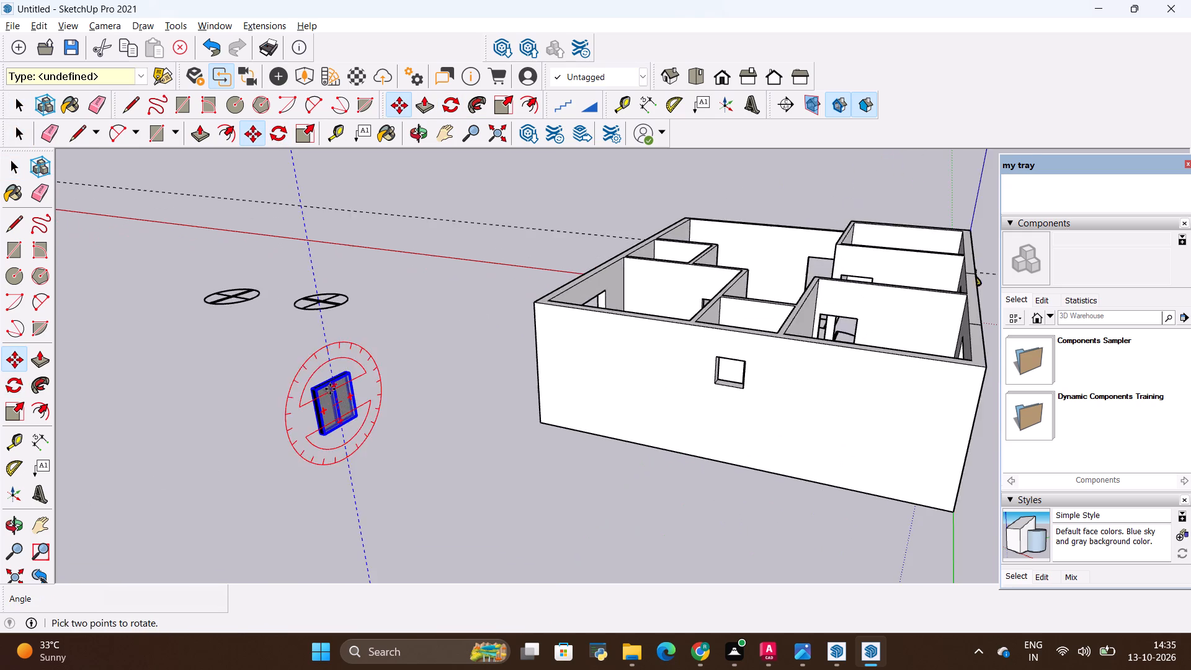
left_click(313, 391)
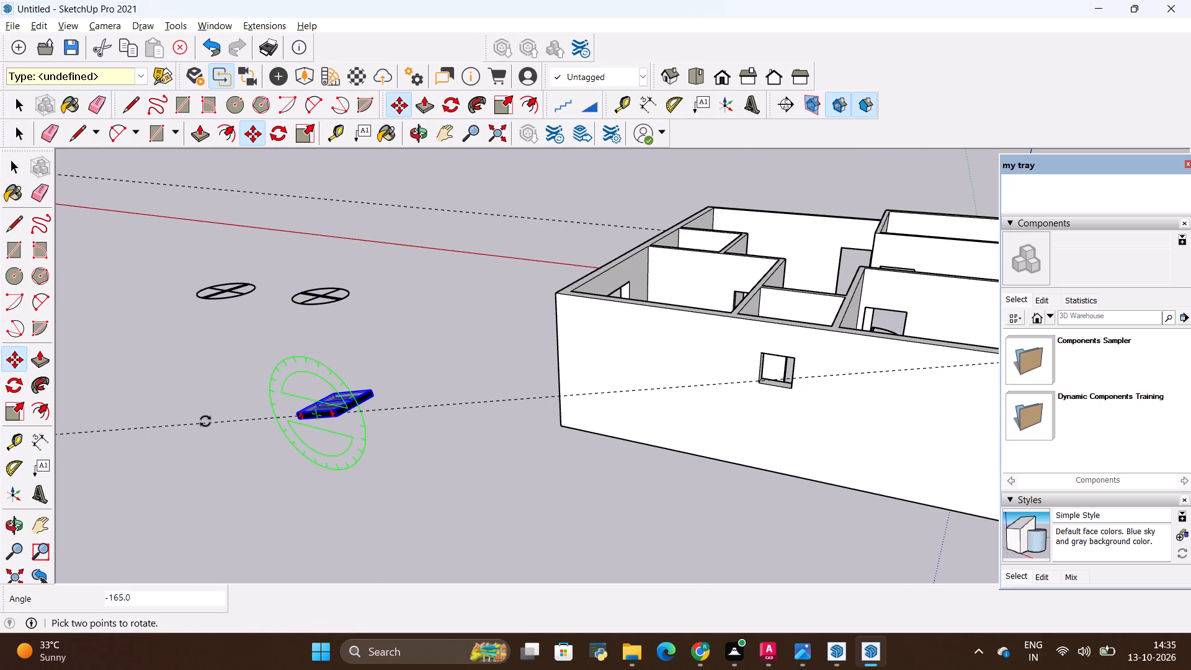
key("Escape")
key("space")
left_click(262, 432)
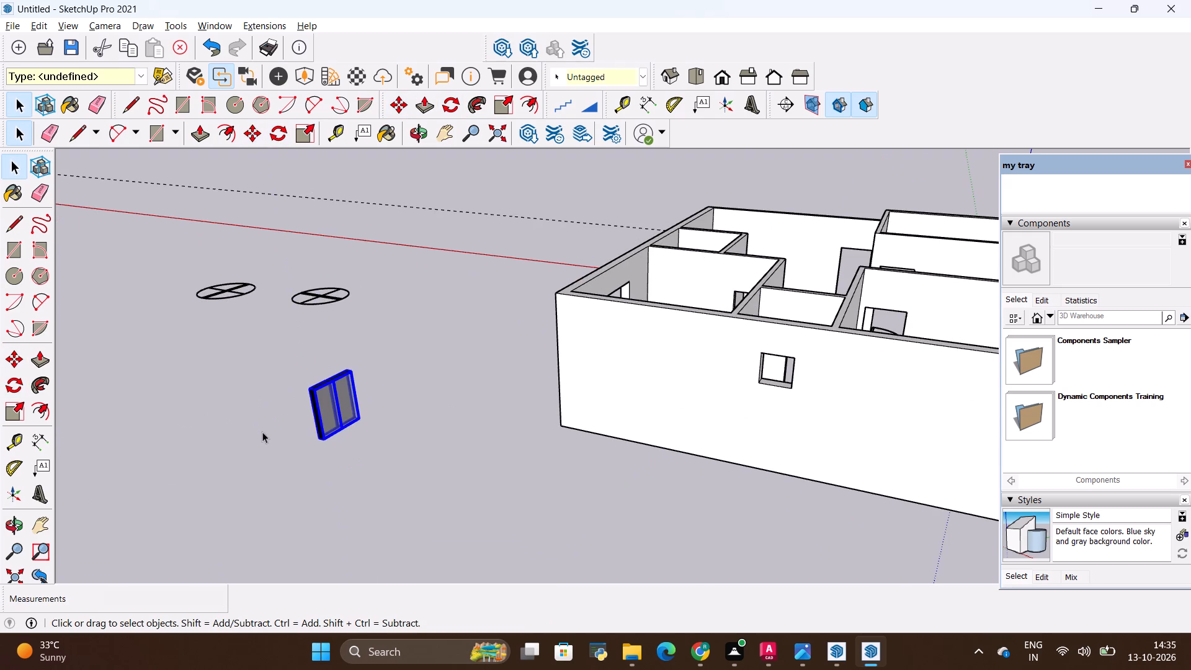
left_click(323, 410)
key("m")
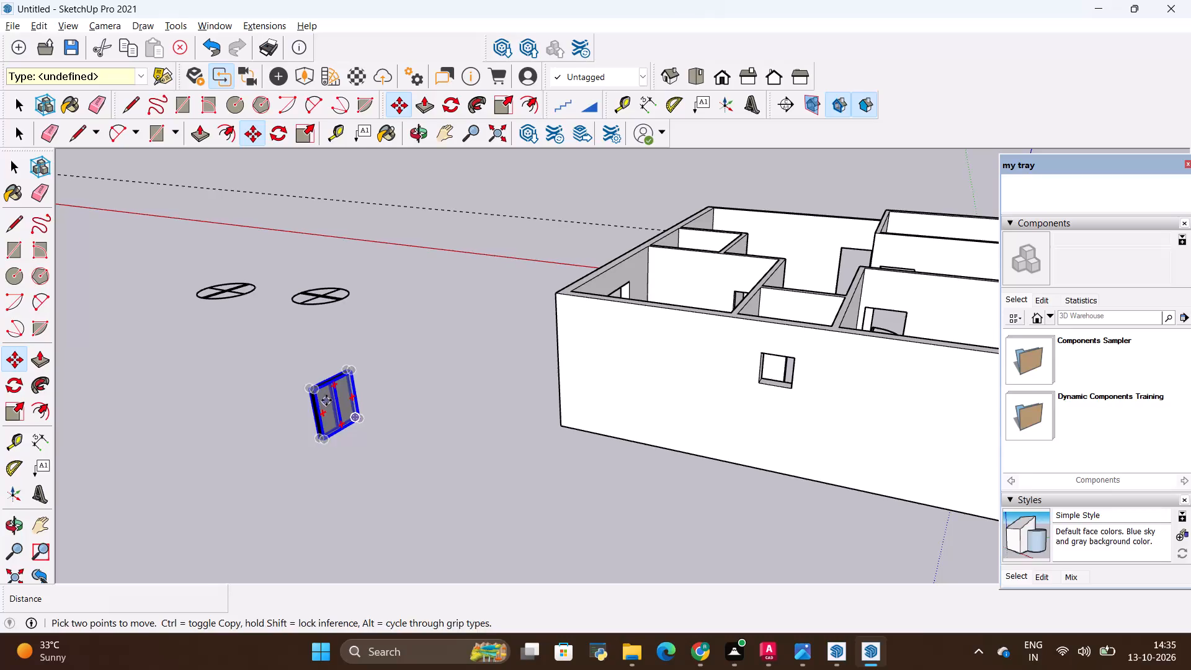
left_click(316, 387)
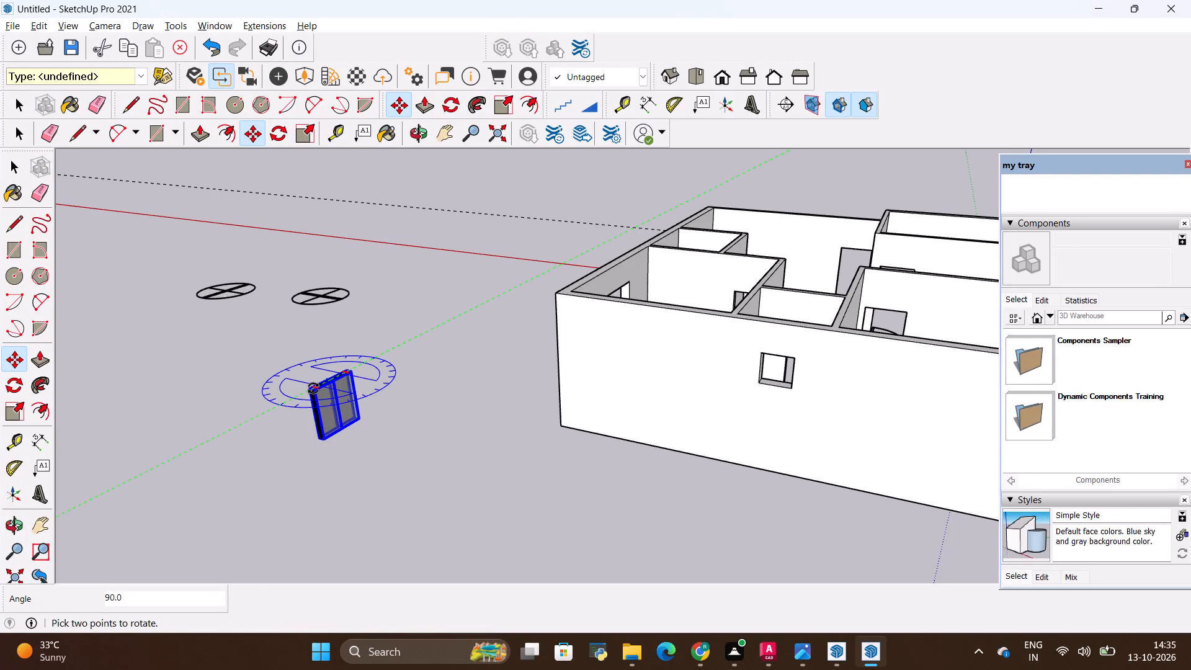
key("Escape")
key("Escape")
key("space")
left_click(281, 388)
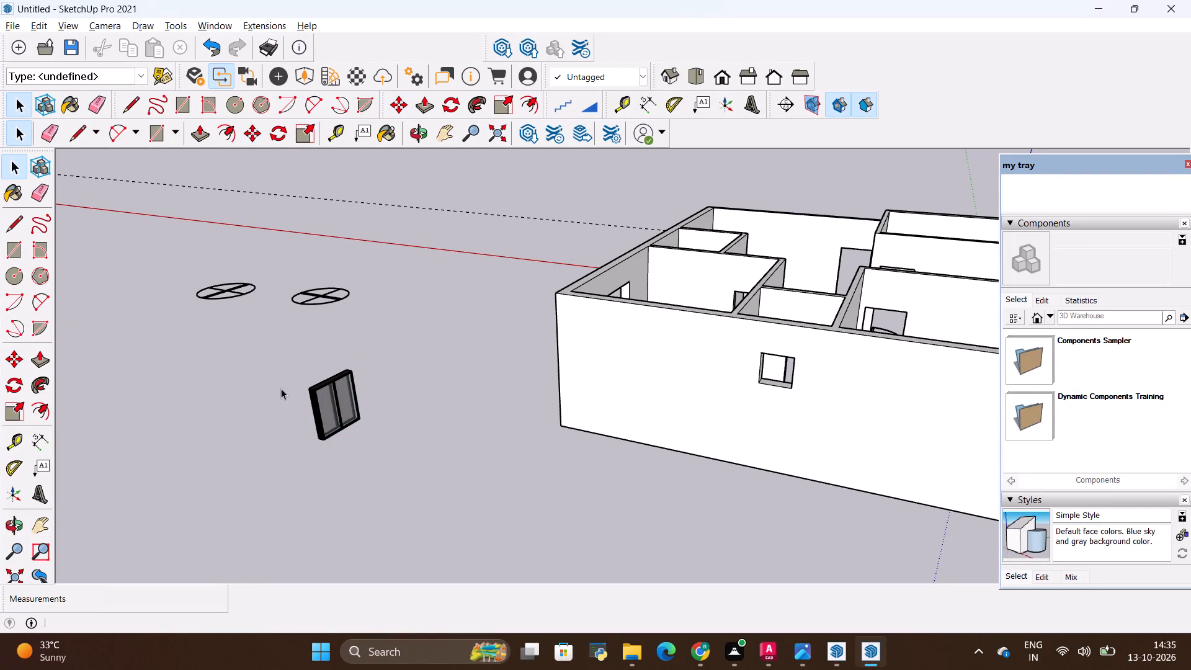
Scale the window group's depth down along the green axis to slim the frame.
left_click(319, 399)
key("m")
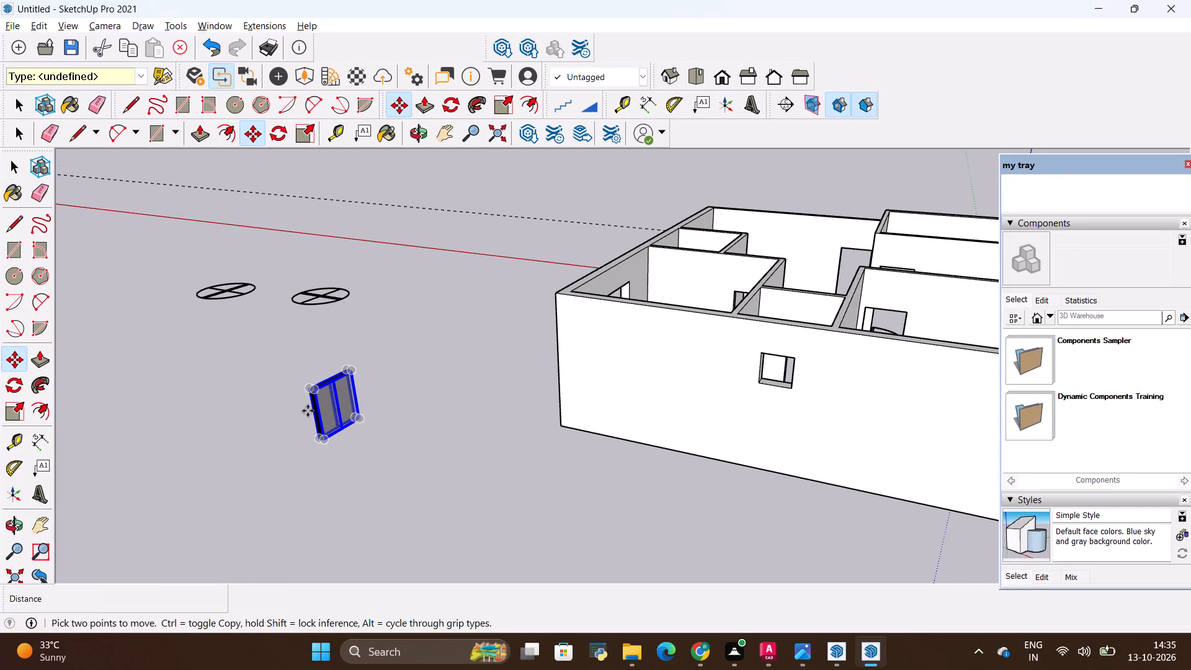
scroll(308, 411, "up", 13)
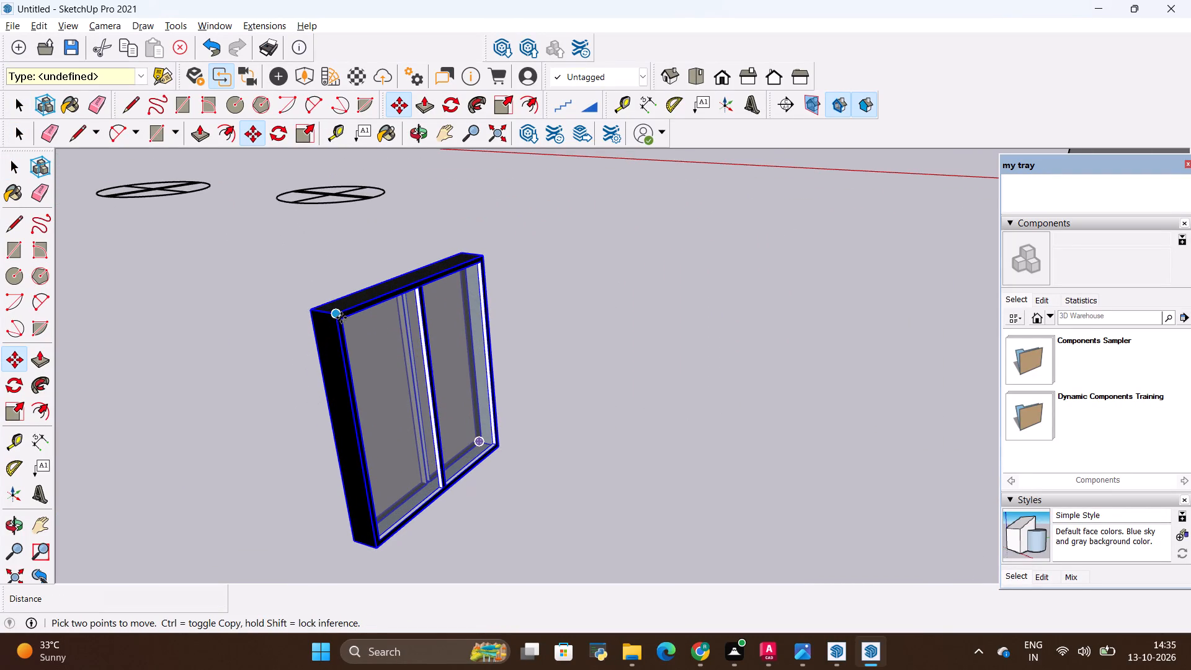
middle_click_drag(424, 330, 368, 468)
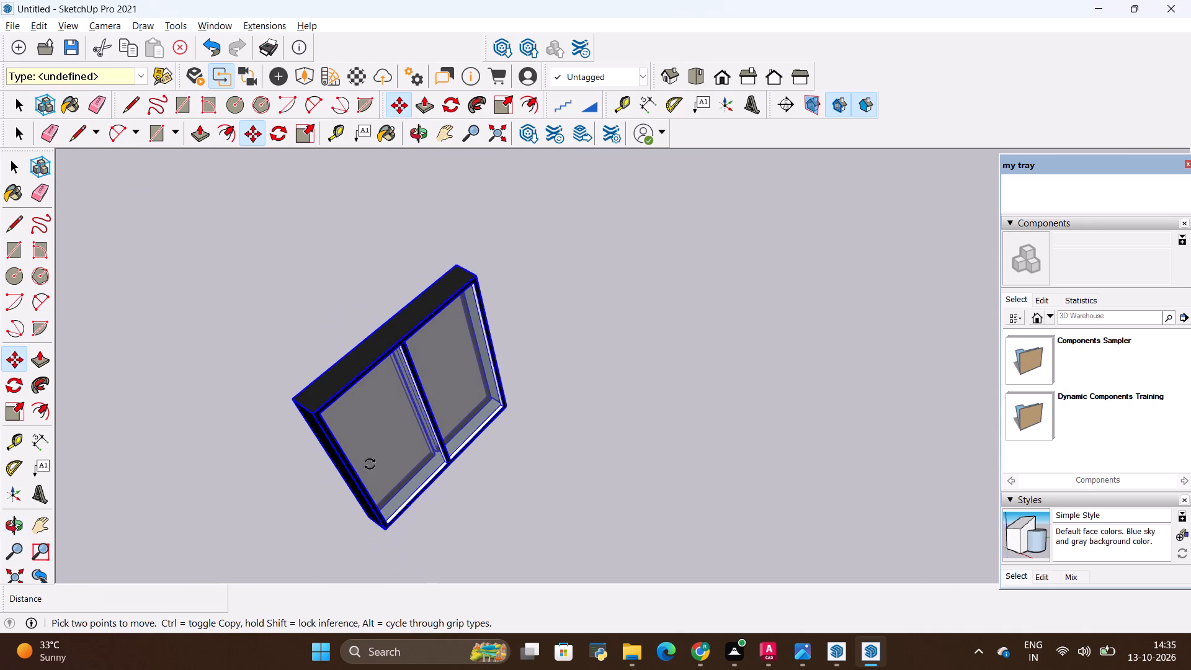
key("s")
left_click(428, 407)
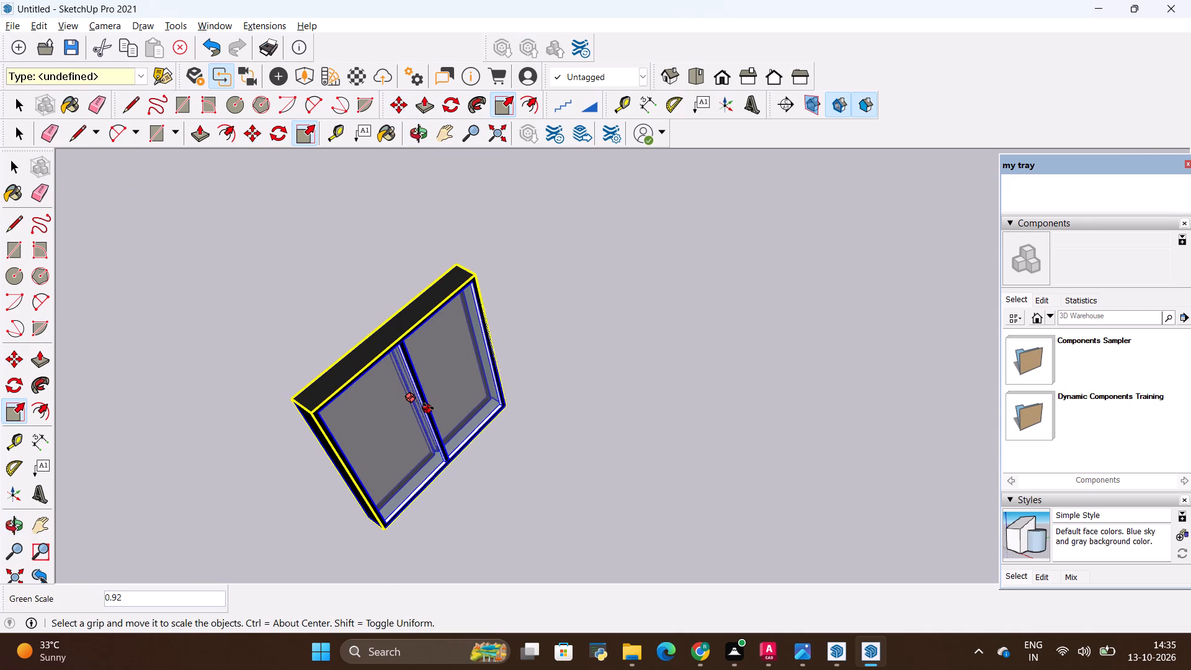
left_click(422, 401)
key("space")
left_click(267, 344)
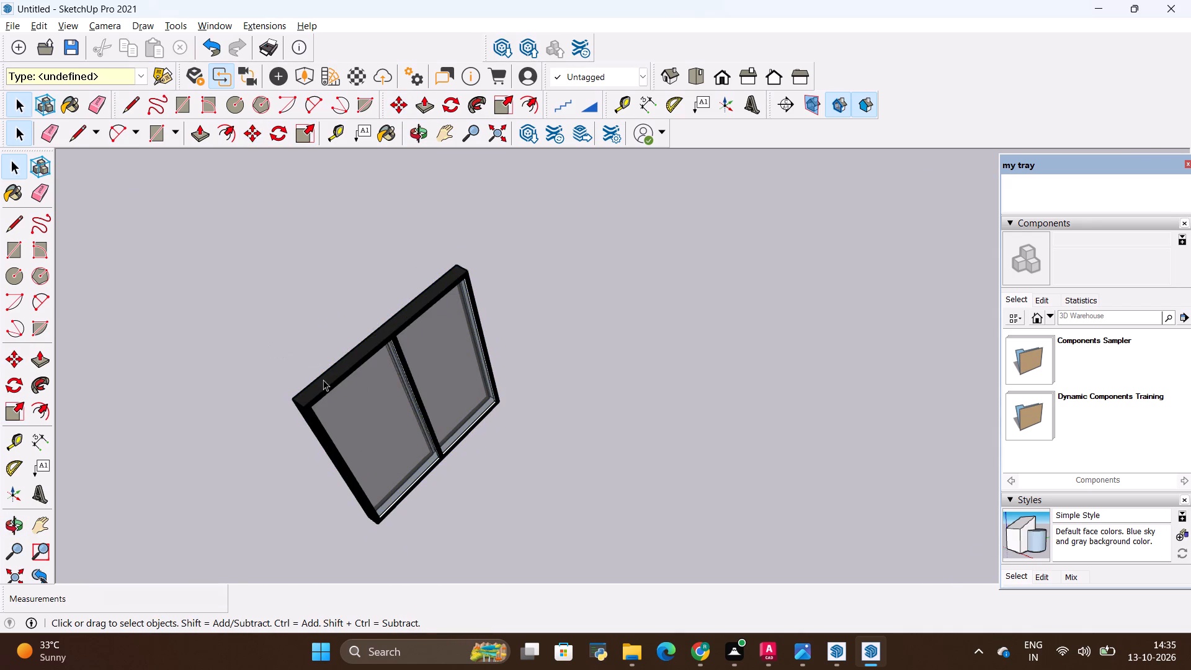
Move the window group about 20' 5 3/4" into the bedroom's large wall opening, aligning its upper corner with the opening's upper corner.
left_click(323, 380)
key("m")
left_click_drag(301, 405, 283, 407)
scroll(159, 439, "down", 20)
scroll(159, 439, "down", 6)
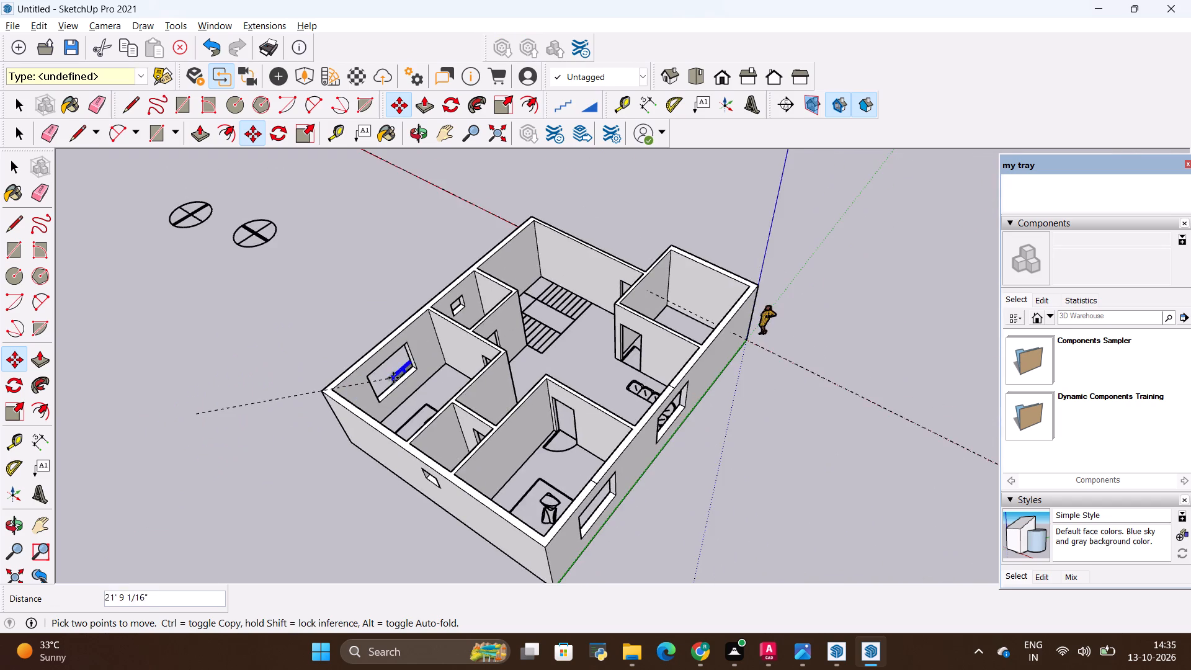
scroll(393, 378, "up", 4)
scroll(533, 474, "up", 1)
middle_click_drag(535, 475, 534, 476)
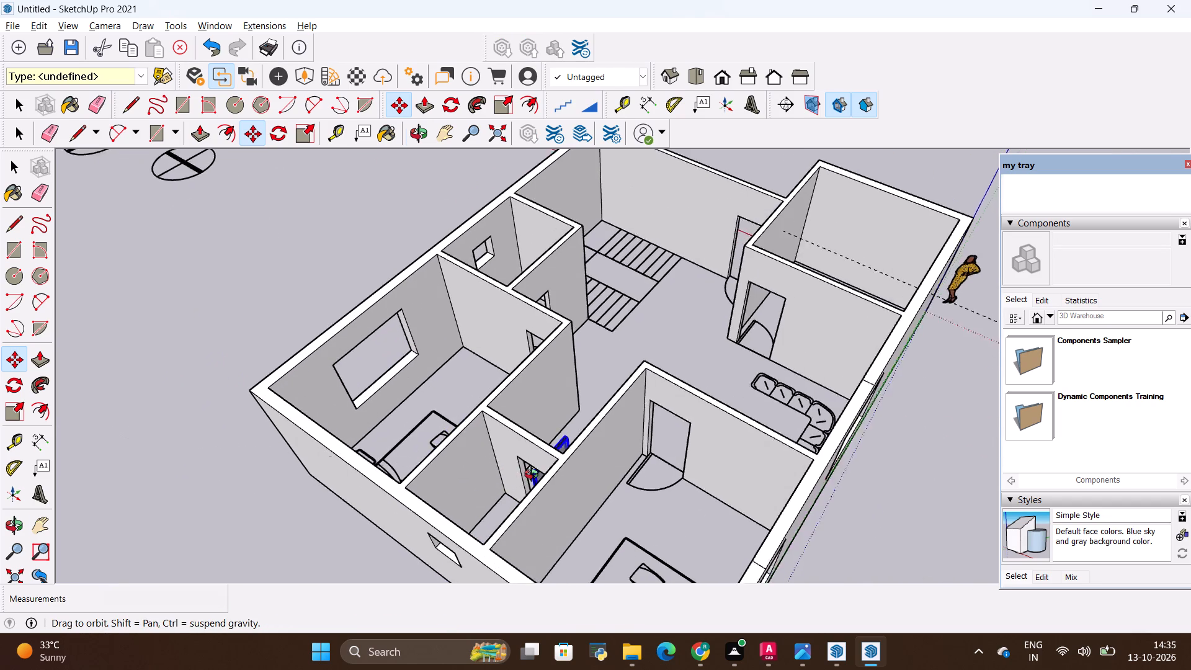
middle_click_drag(534, 476, 393, 424)
scroll(374, 292, "up", 11)
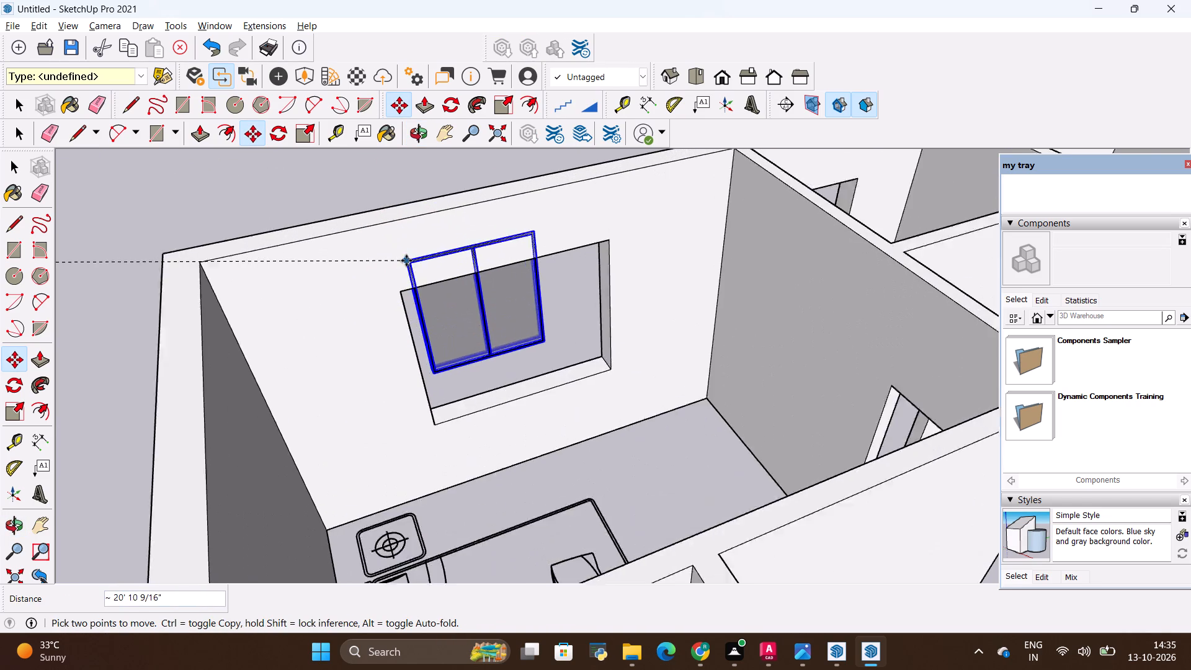
scroll(406, 261, "up", 2)
left_click(396, 299)
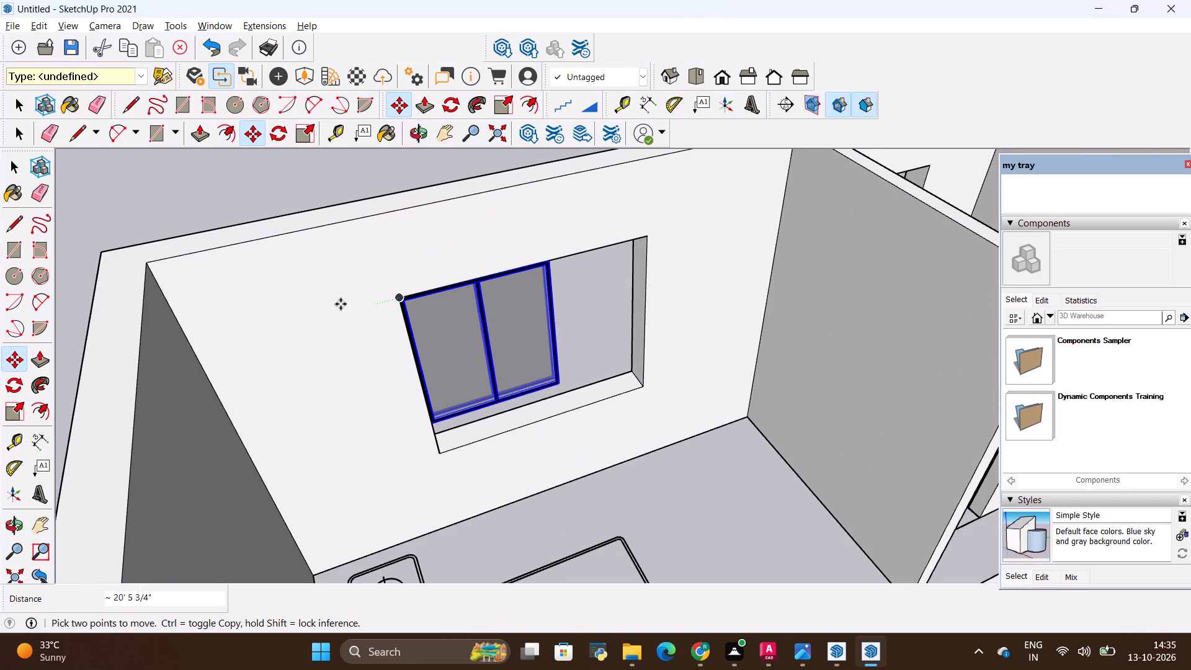
Scale the window group in width and height by about 1.74 and 1.30 to fill the bedroom opening.
middle_click_drag(556, 406, 451, 400)
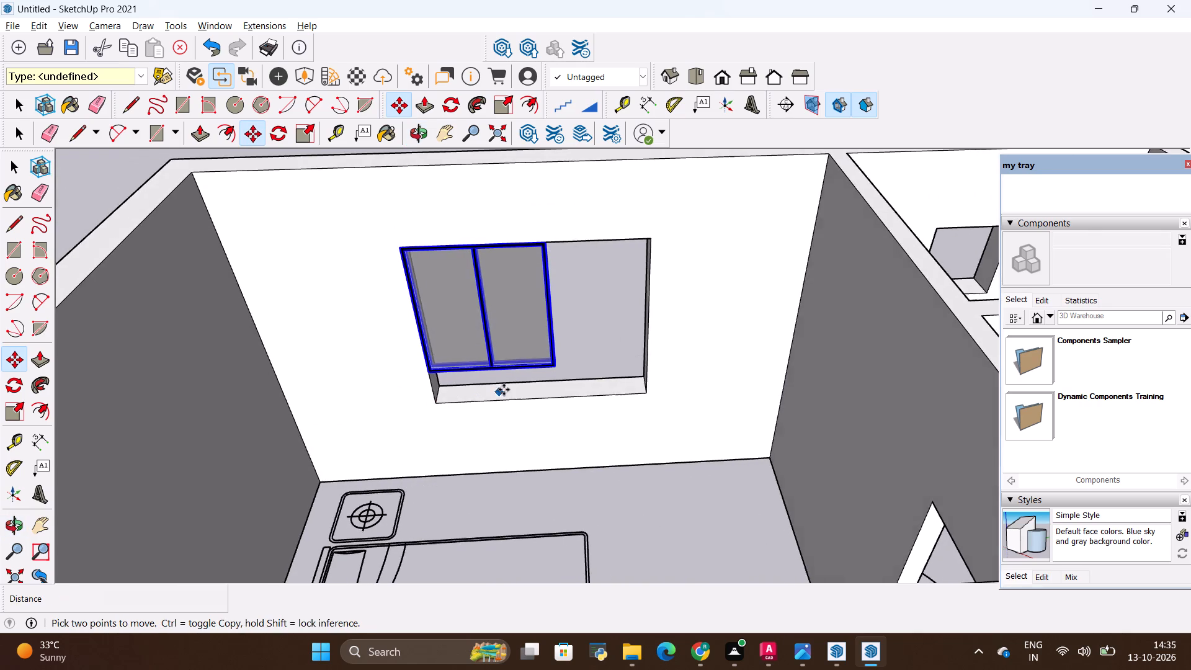
scroll(509, 382, "up", 6)
middle_click_drag(511, 444, 351, 370)
scroll(351, 370, "up", 1)
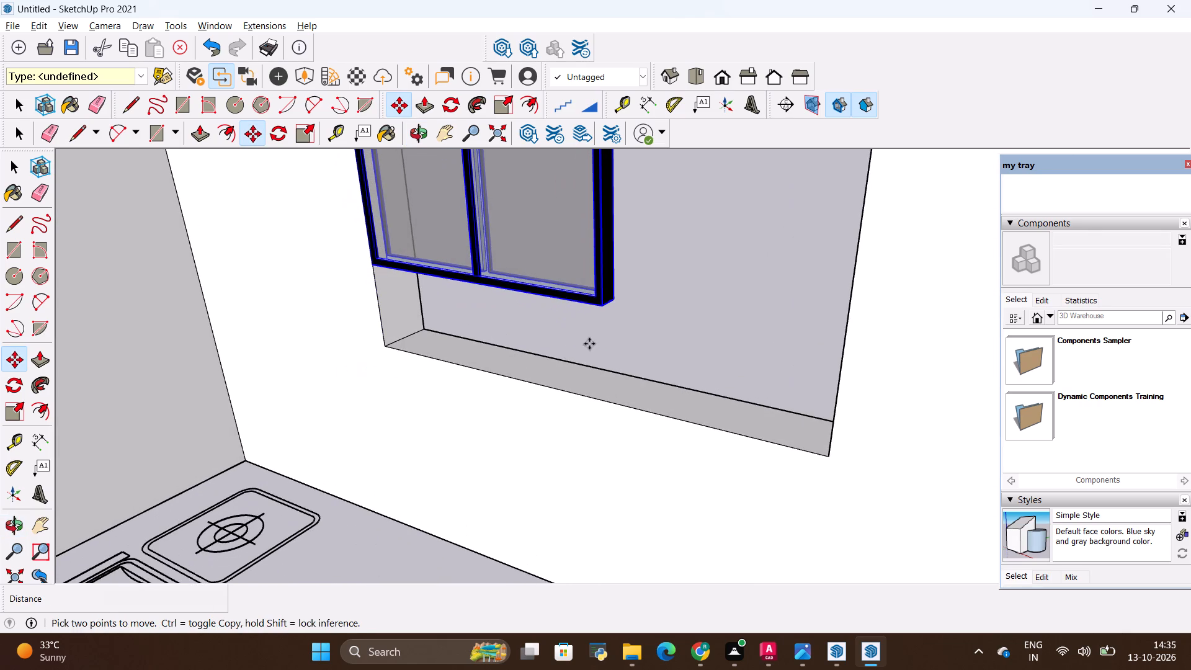
scroll(594, 339, "up", 2)
key("s")
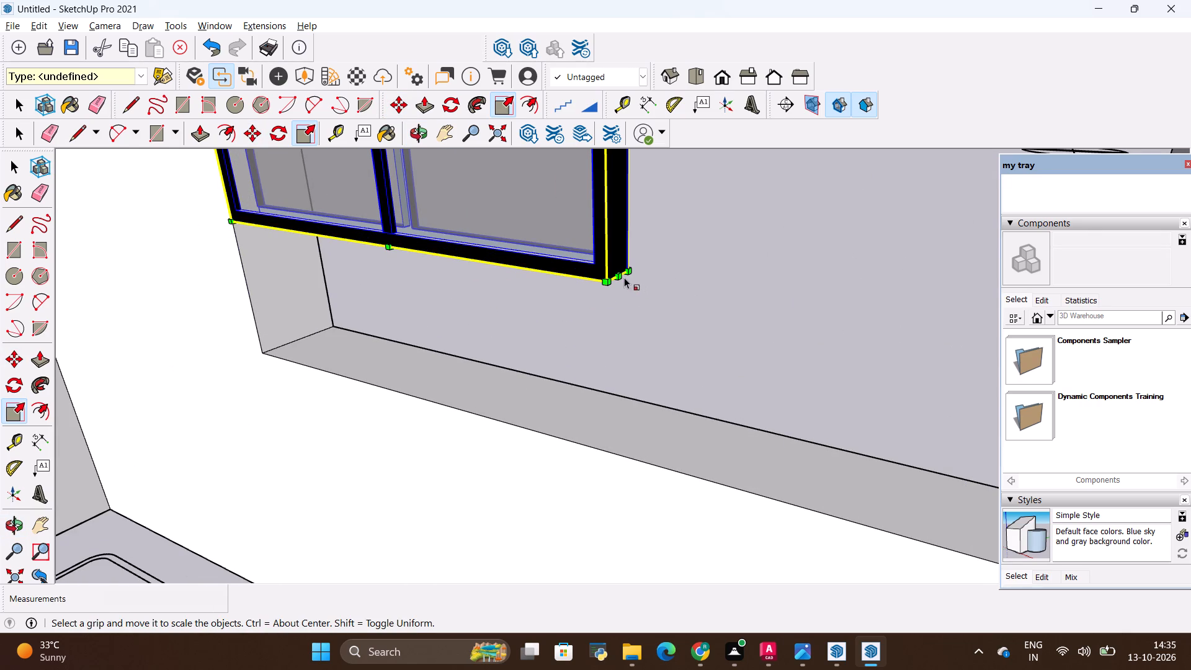
left_click(615, 274)
scroll(644, 291, "down", 11)
middle_click_drag(687, 319, 744, 375)
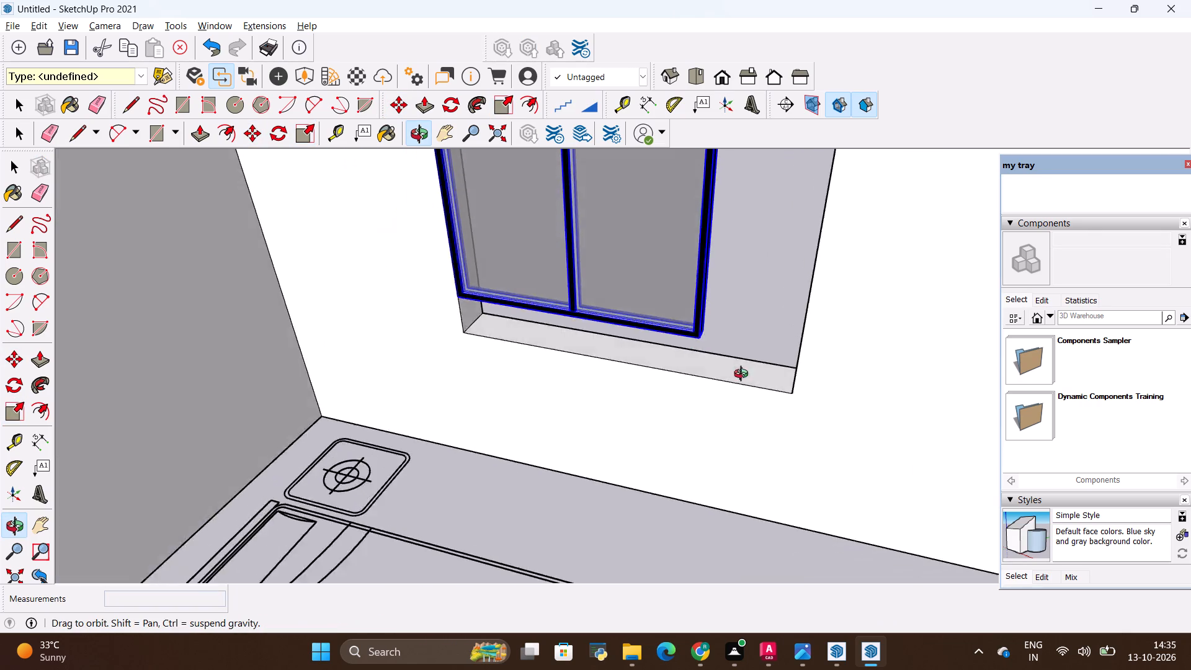
middle_click_drag(744, 375, 882, 414)
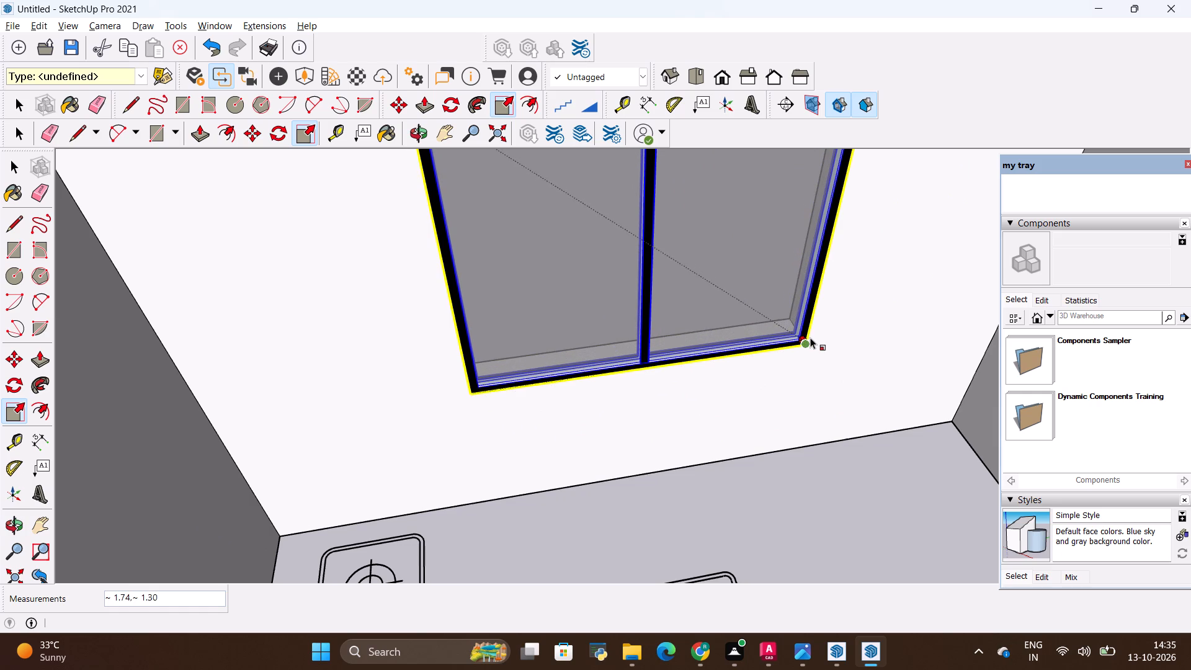
left_click(810, 337)
Move the window group 2 9/16" into the thickness of the bedroom wall so it sits inside the opening.
scroll(740, 359, "down", 10)
scroll(704, 259, "up", 7)
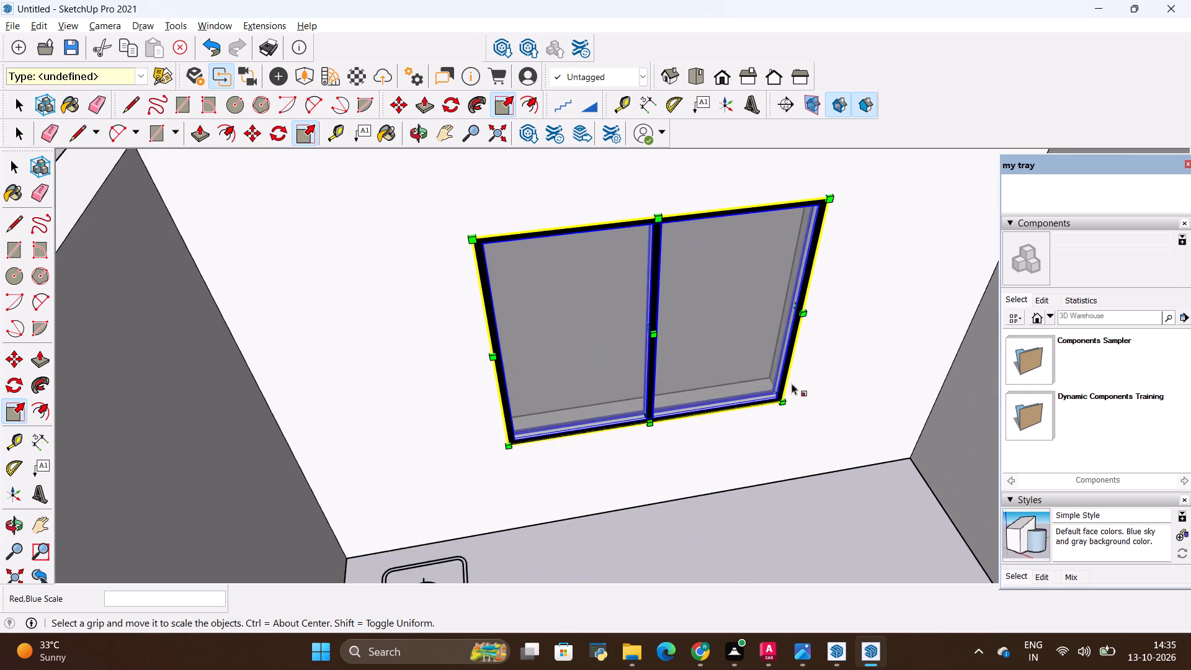
scroll(792, 383, "up", 2)
middle_click_drag(787, 387, 745, 353)
key("m")
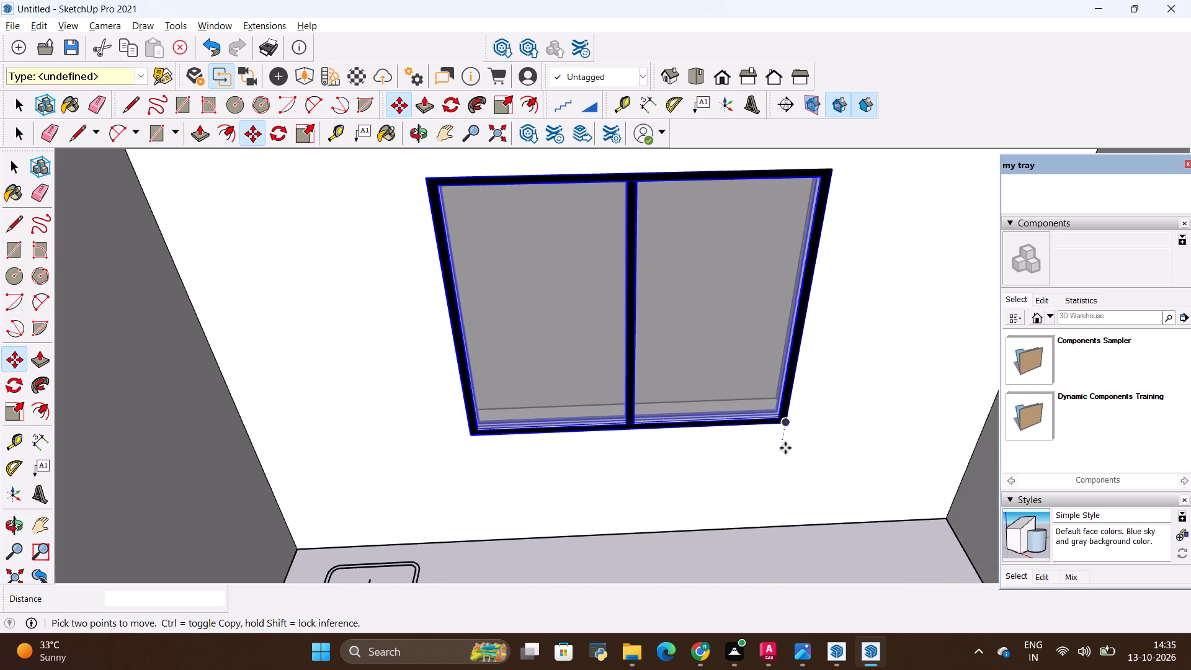
scroll(786, 449, "up", 5)
left_click(788, 419)
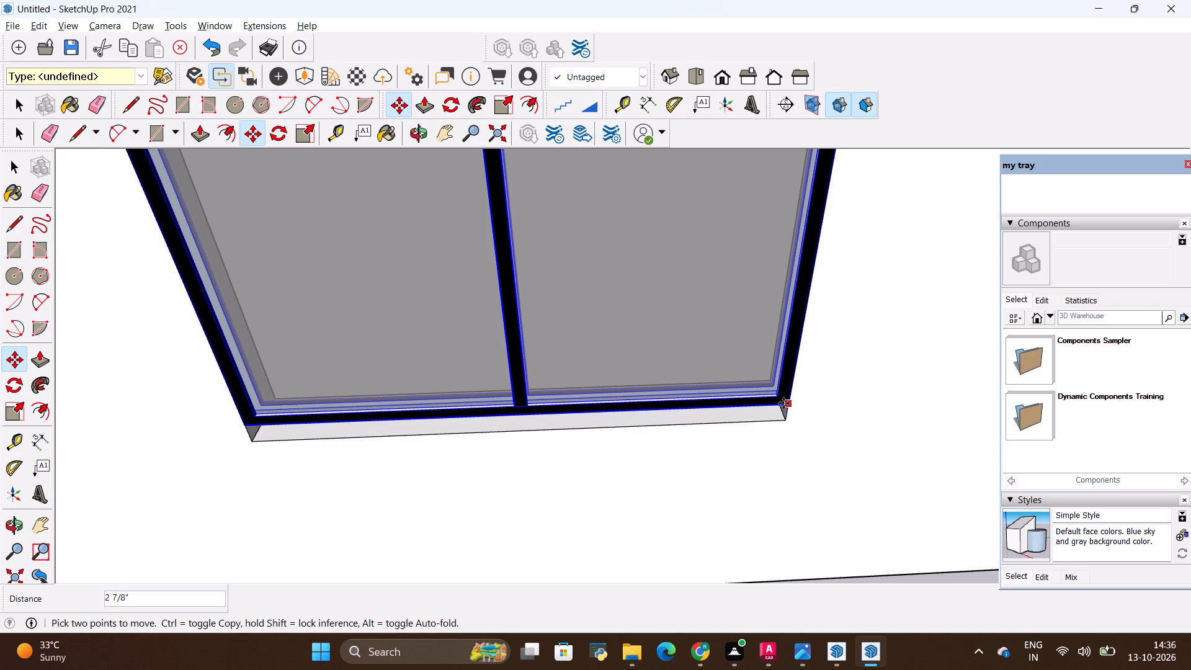
left_click(777, 410)
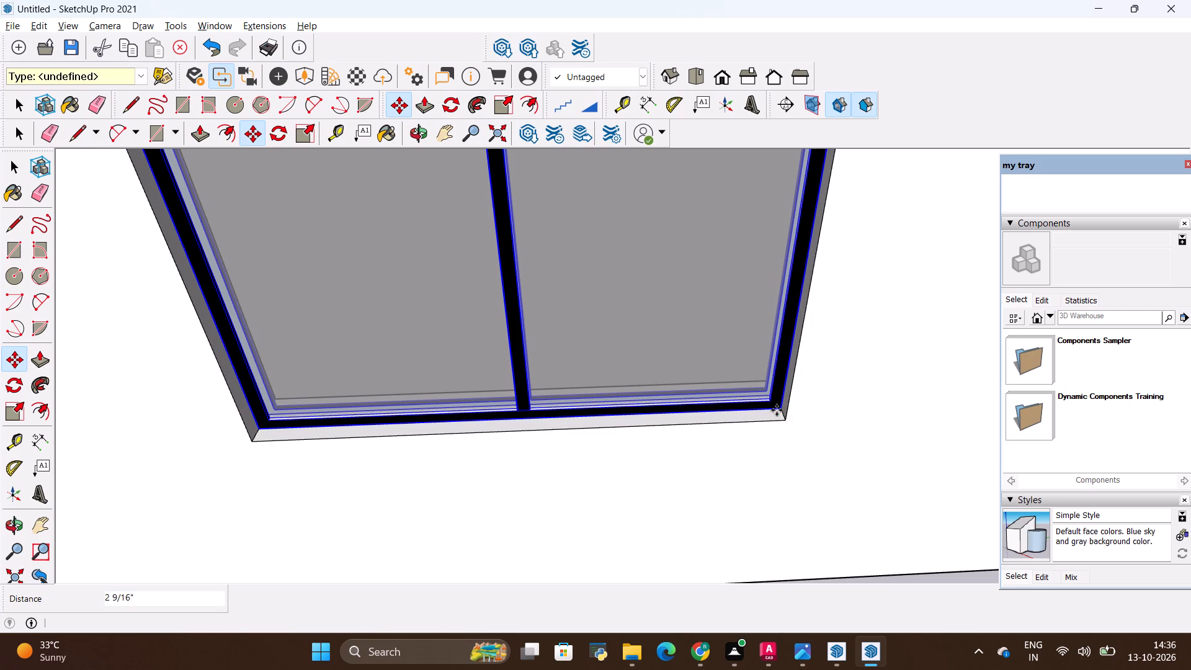
Copy the bedroom window about 32' 2" into the living room opening in the opposite exterior wall.
left_click(781, 406, "ctrl")
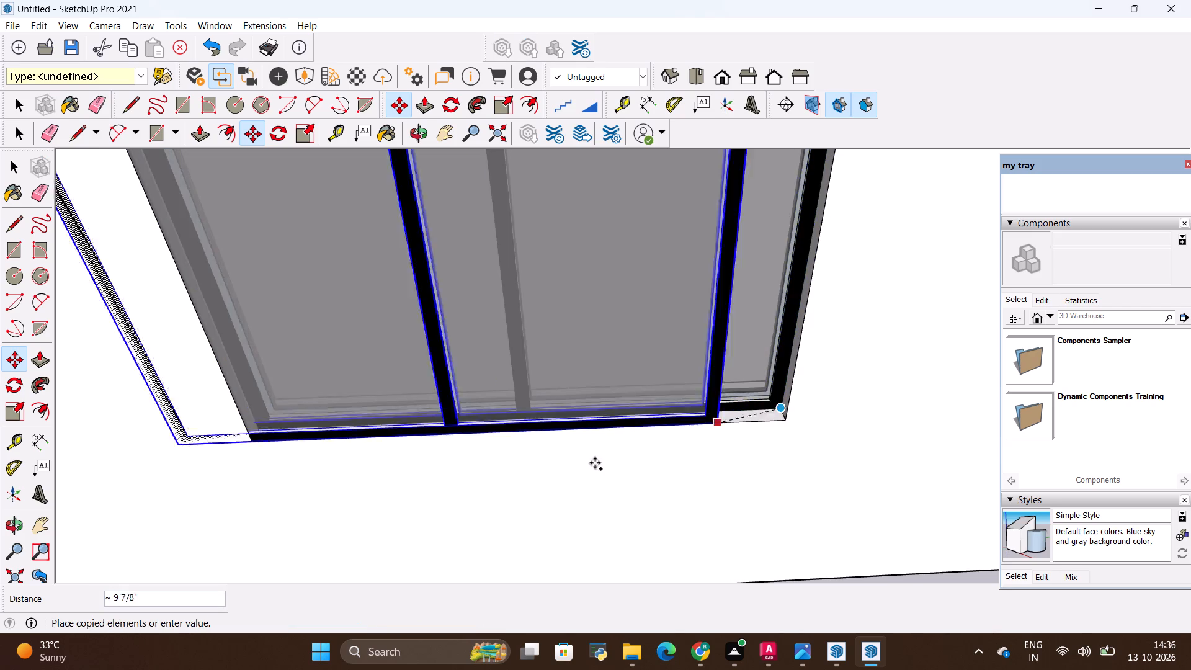
scroll(581, 470, "down", 18)
scroll(582, 456, "down", 11)
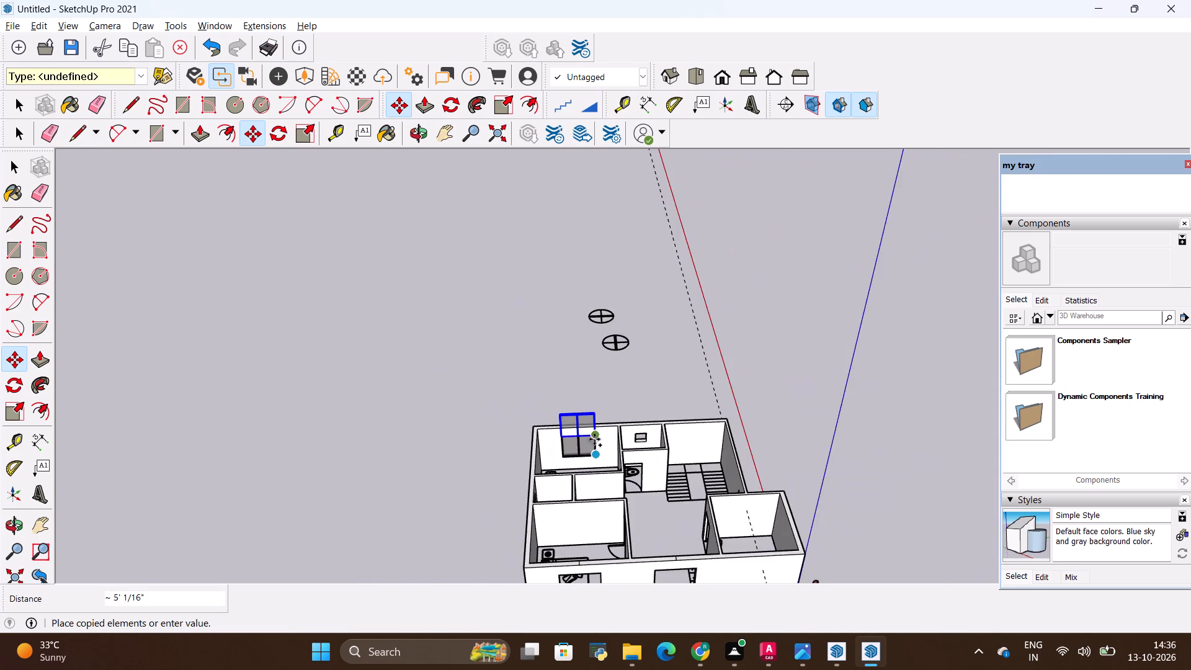
scroll(596, 438, "down", 12)
scroll(617, 520, "up", 15)
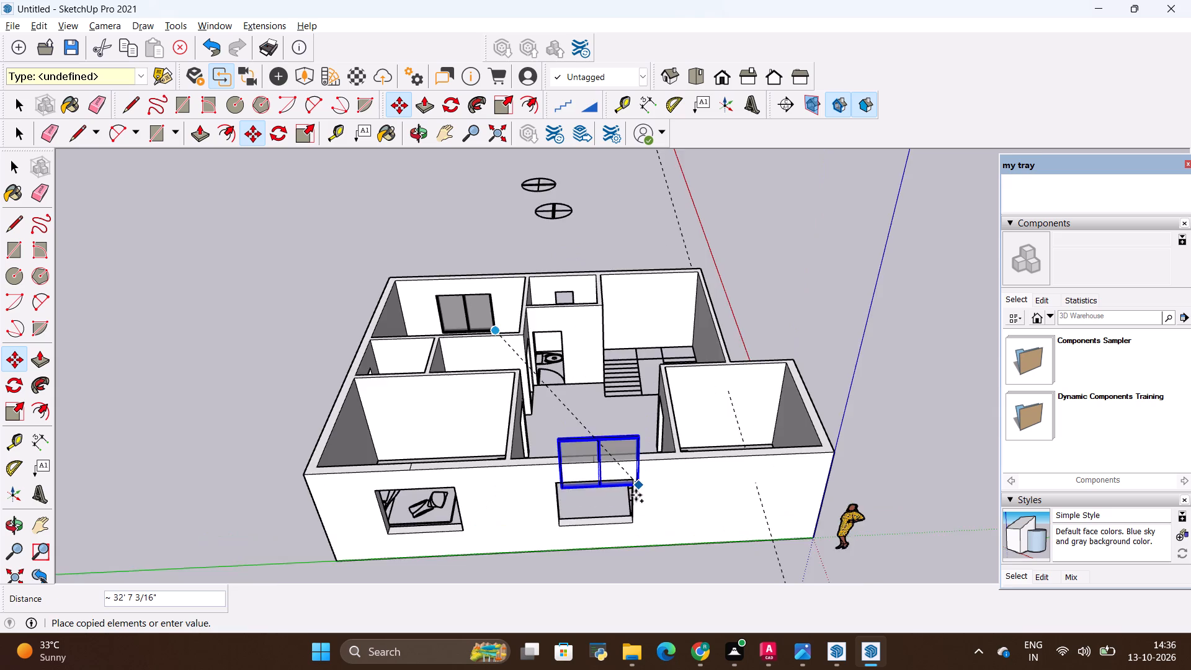
scroll(636, 495, "up", 18)
scroll(674, 467, "down", 12)
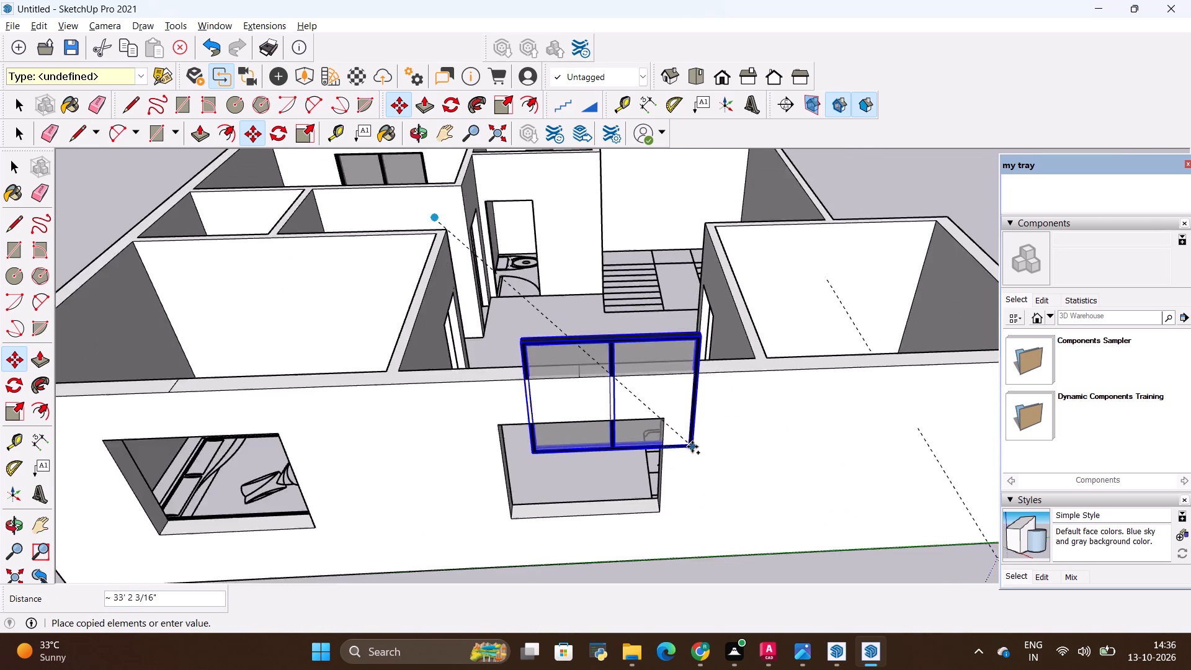
middle_click_drag(686, 501, 720, 433)
scroll(685, 432, "up", 12)
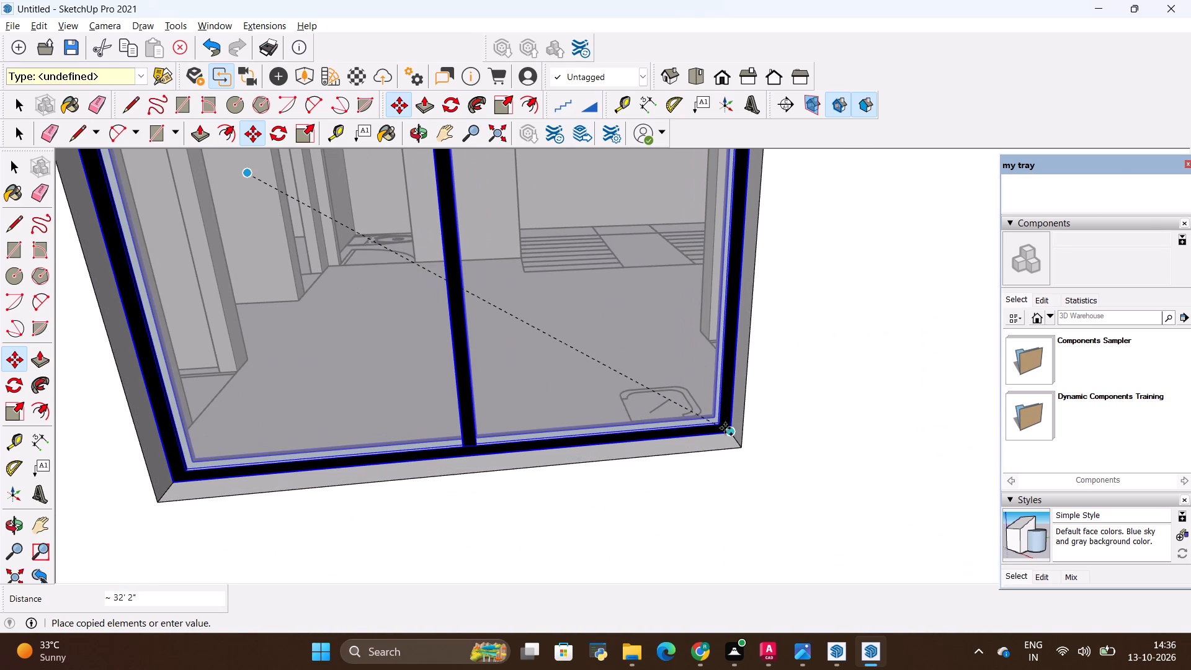
left_click(725, 428)
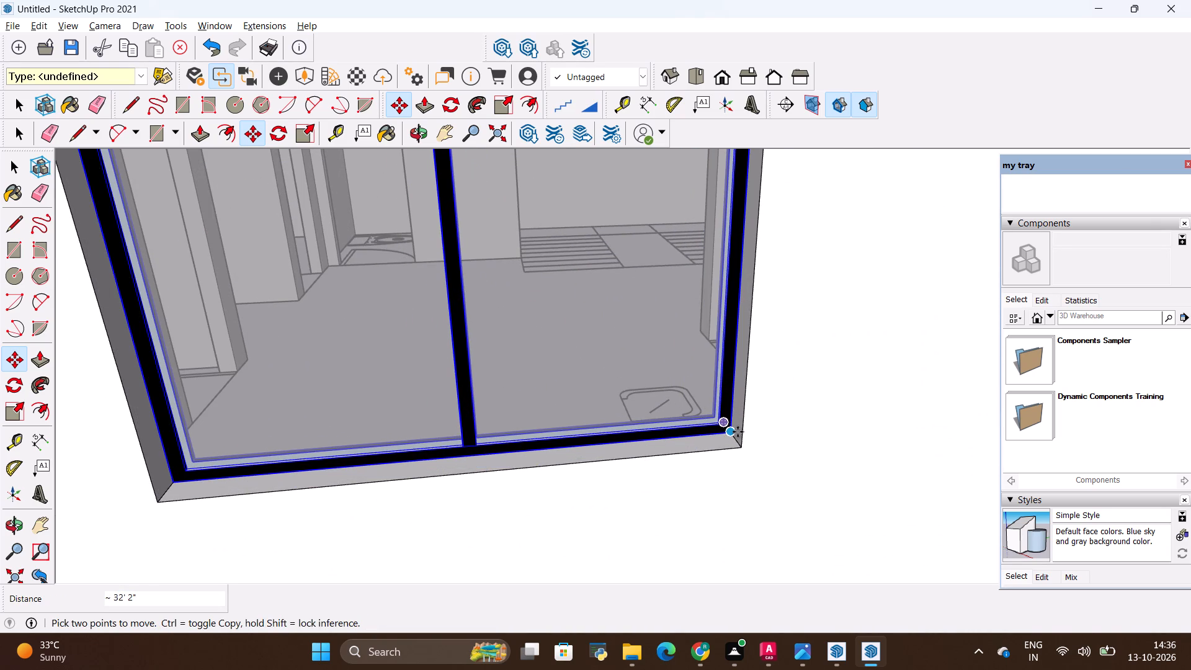
Copy the living room window 13' 8 3/4" along the same exterior wall into the other bedroom's opening.
left_click(737, 435, "ctrl")
scroll(650, 469, "down", 6)
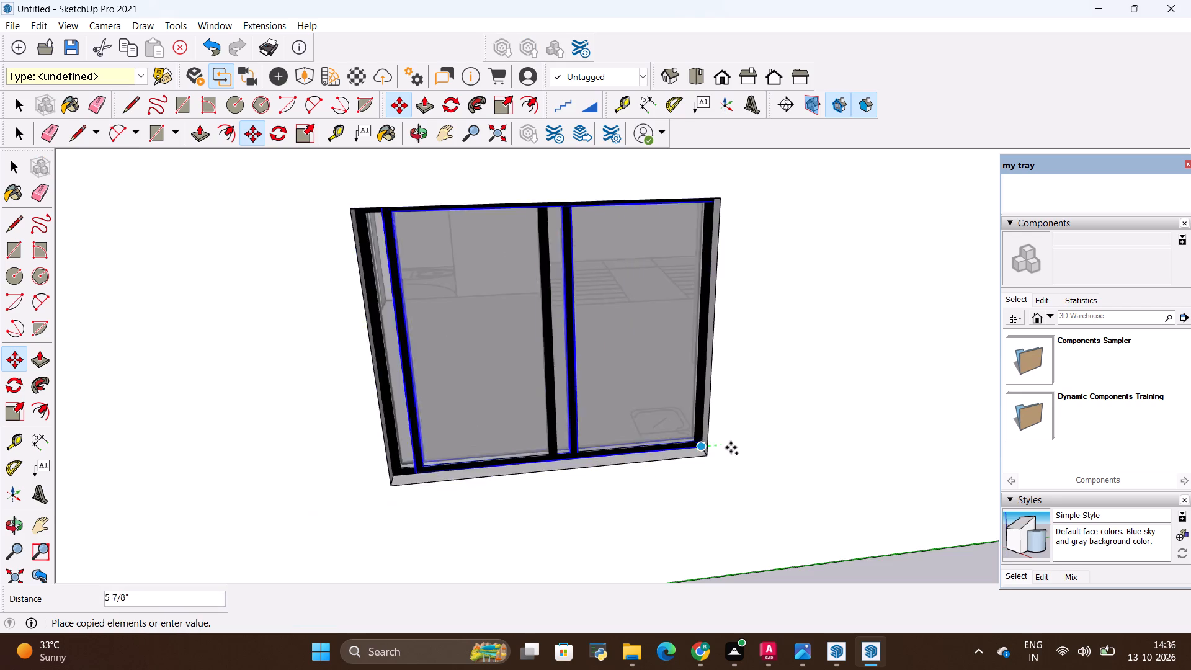
scroll(731, 447, "down", 10)
middle_click_drag(756, 465, 976, 439)
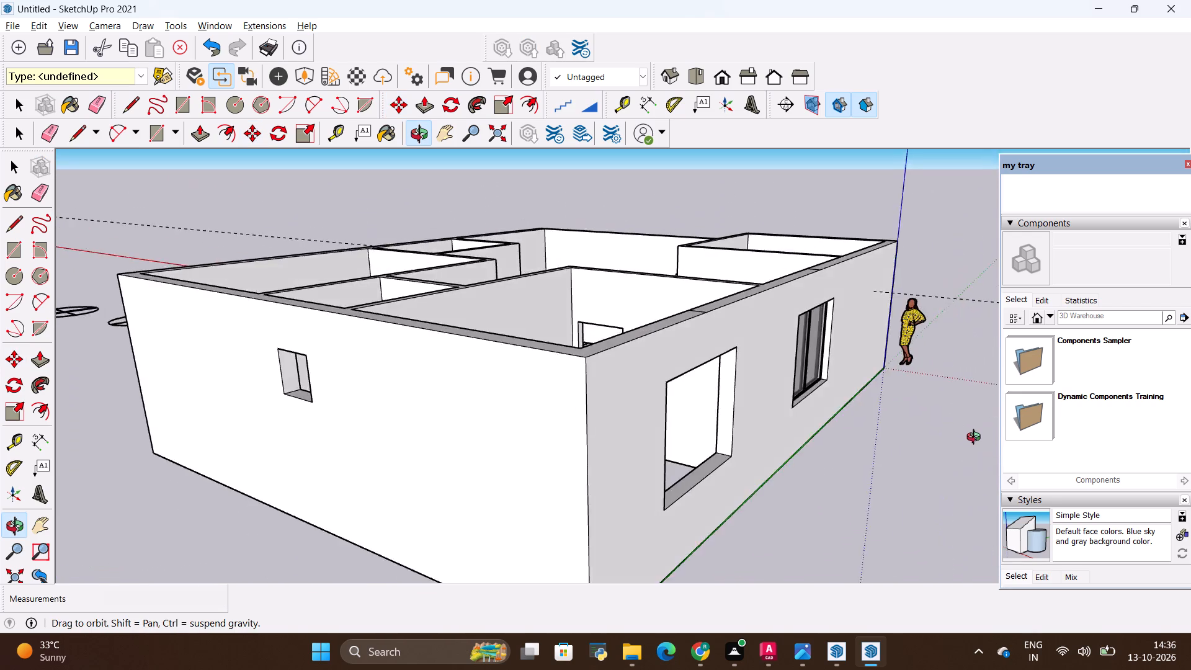
middle_click_drag(976, 439, 841, 470)
scroll(438, 481, "up", 10)
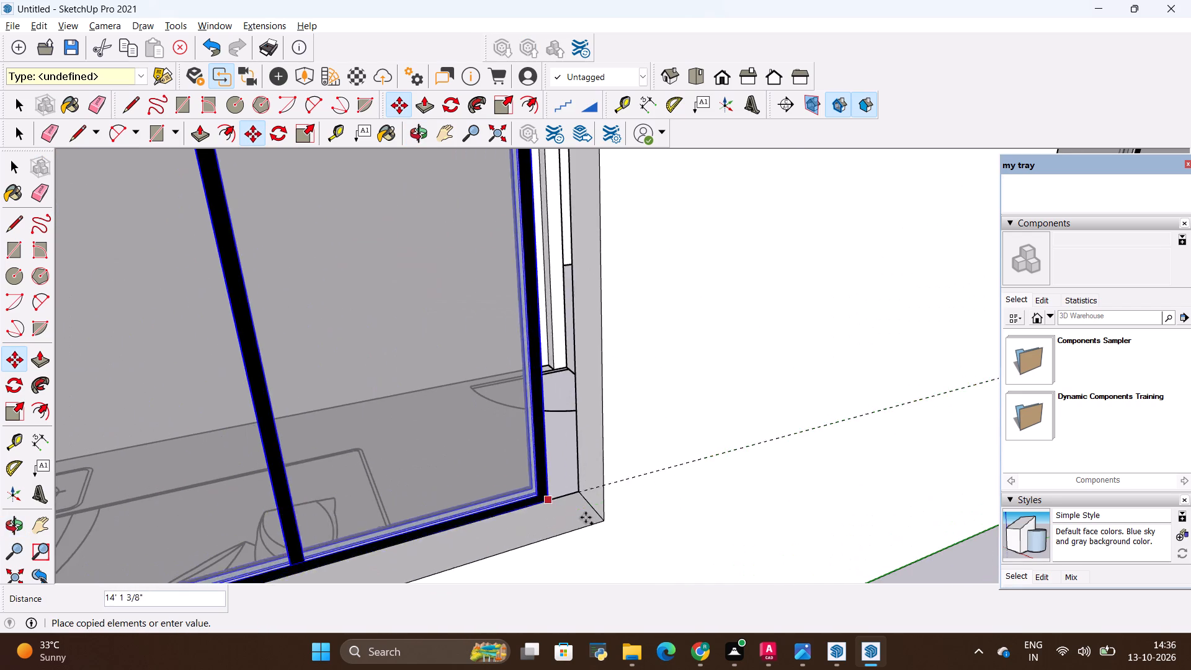
left_click(594, 504)
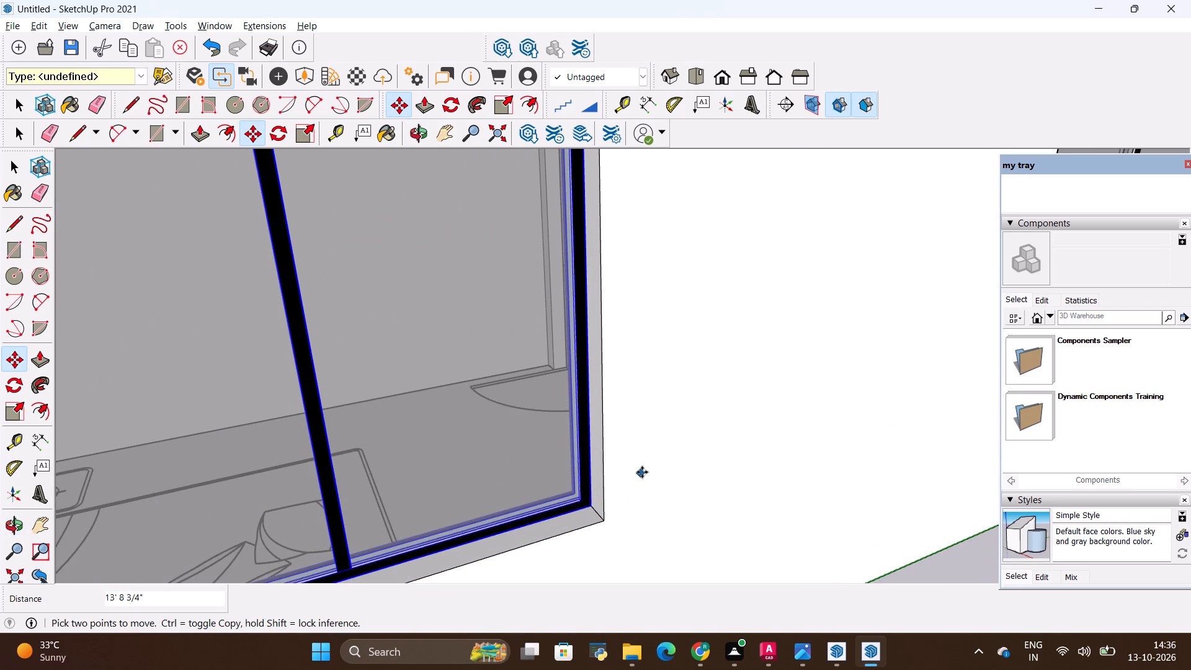
scroll(642, 472, "down", 18)
middle_click_drag(622, 368, 553, 511)
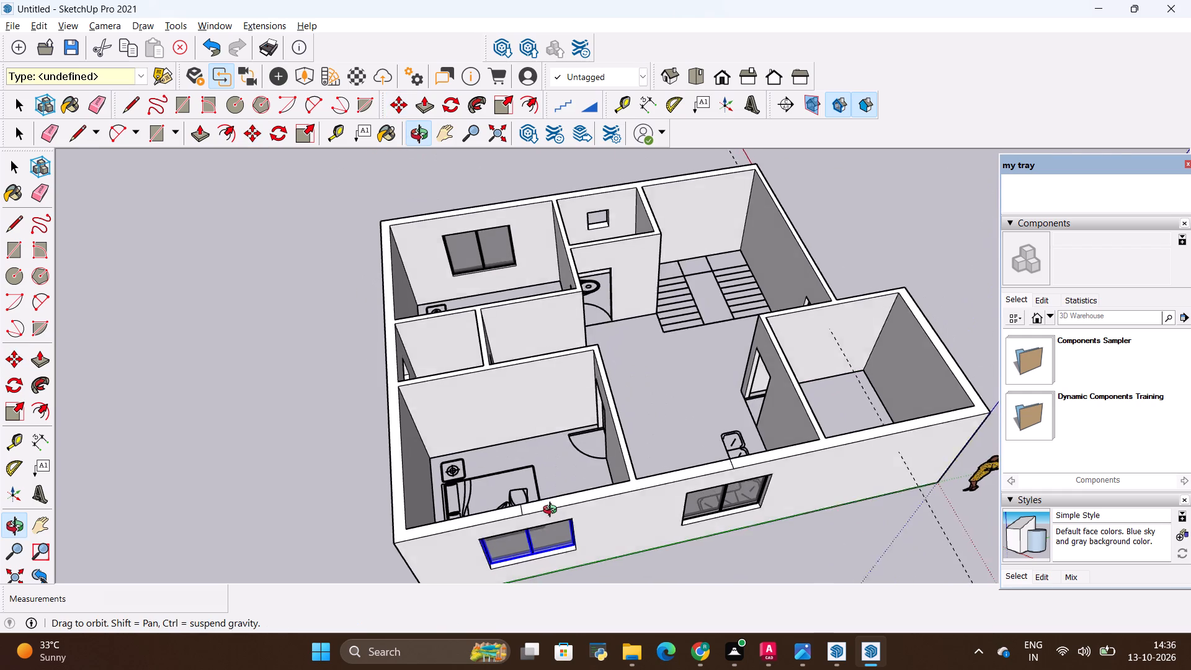
middle_click_drag(553, 511, 628, 437)
key("space")
left_click(238, 453)
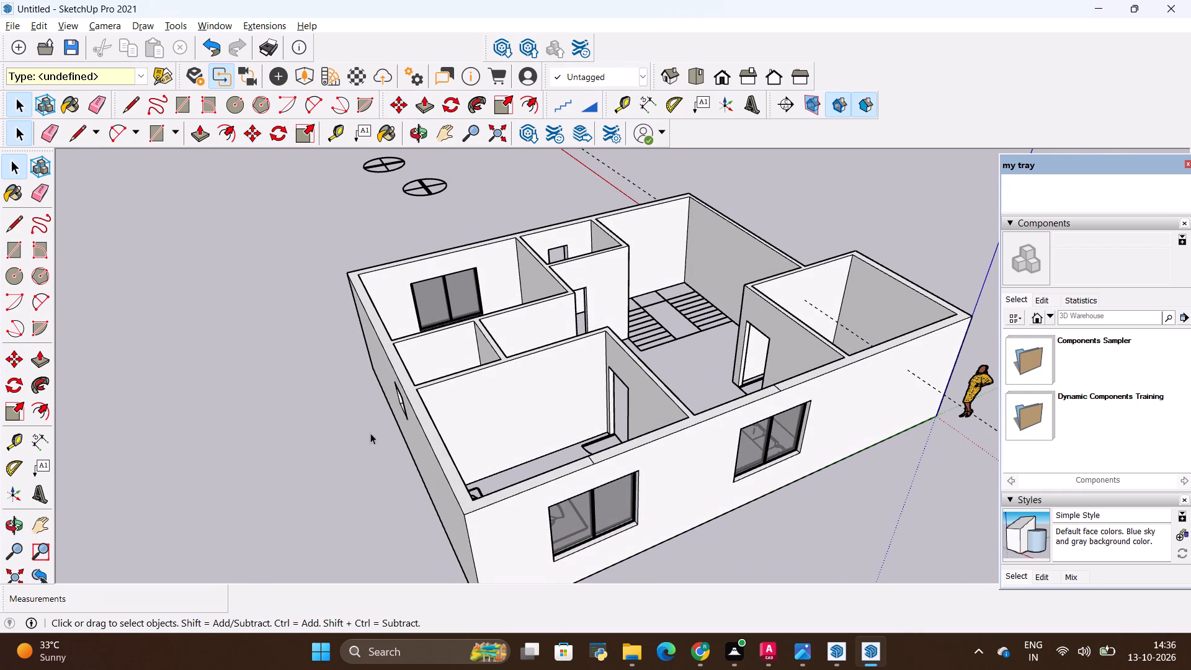
Import the ventilator model from the ALL 3D WAREHOUSE ITEMS folder and place it at the small square opening in the exterior wall.
left_click(15, 24)
left_click(79, 285)
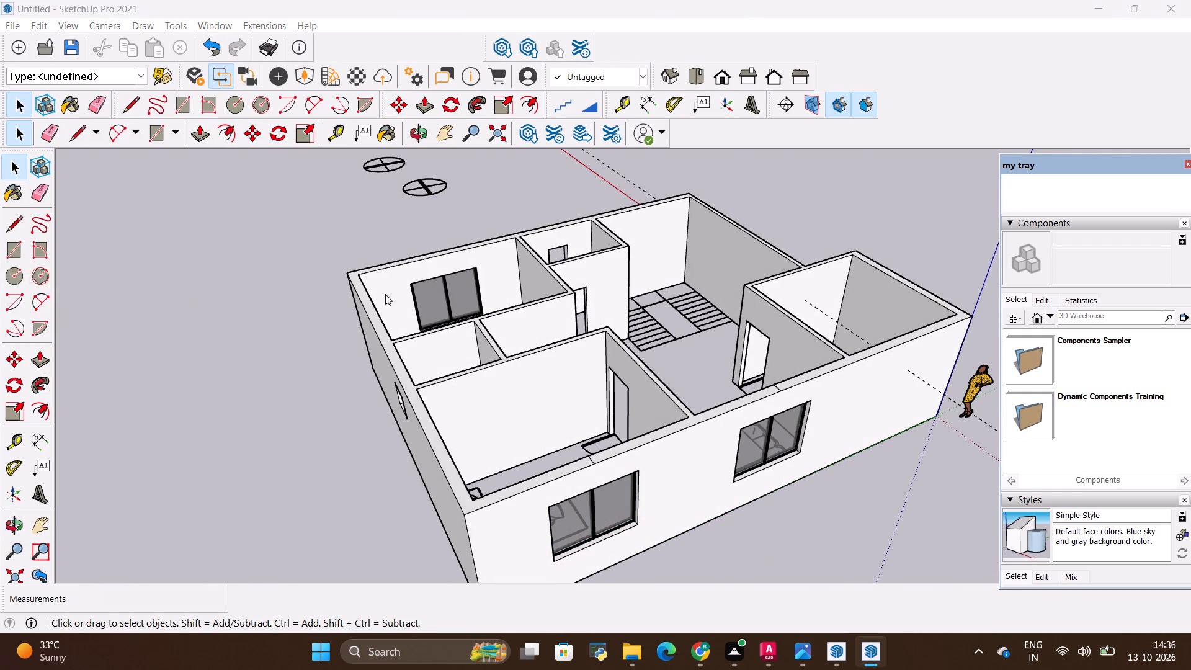
scroll(522, 235, "down", 2)
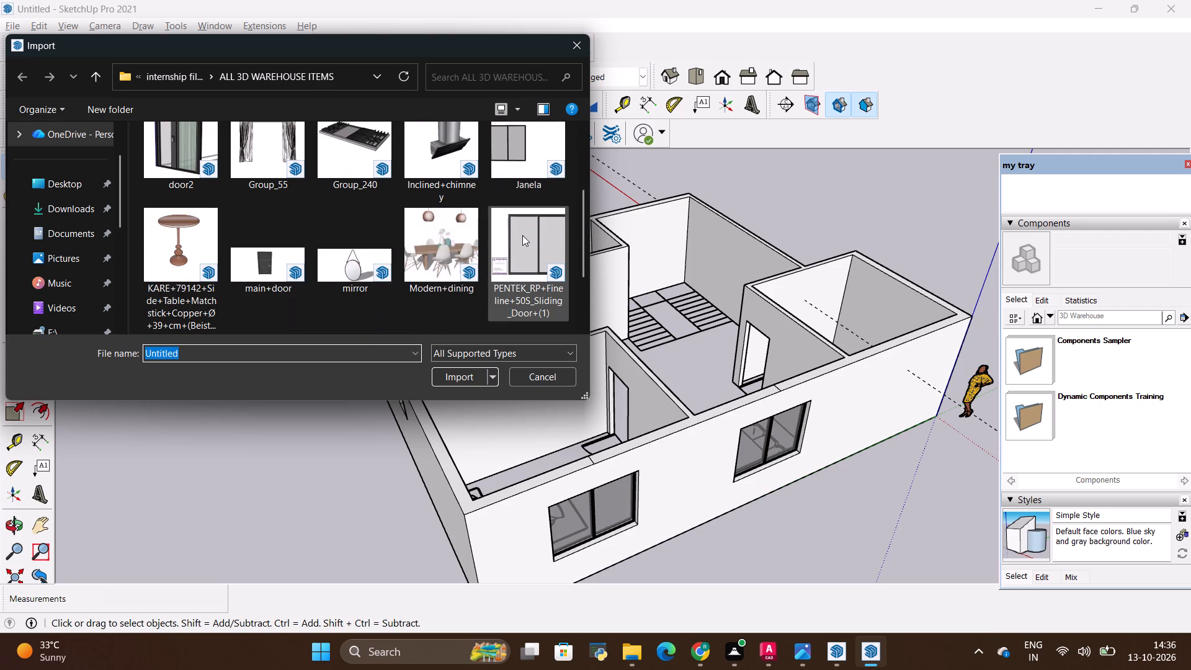
scroll(512, 239, "down", 3)
scroll(512, 239, "up", 2)
scroll(512, 239, "down", 4)
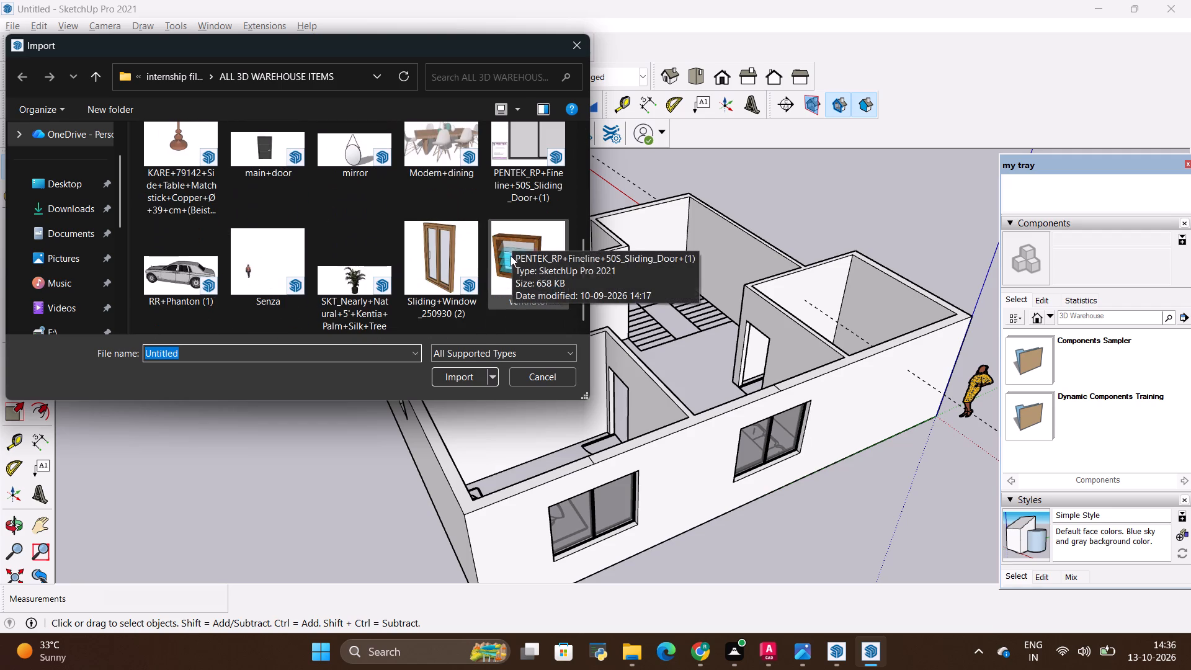
left_click(508, 259)
left_click(467, 376)
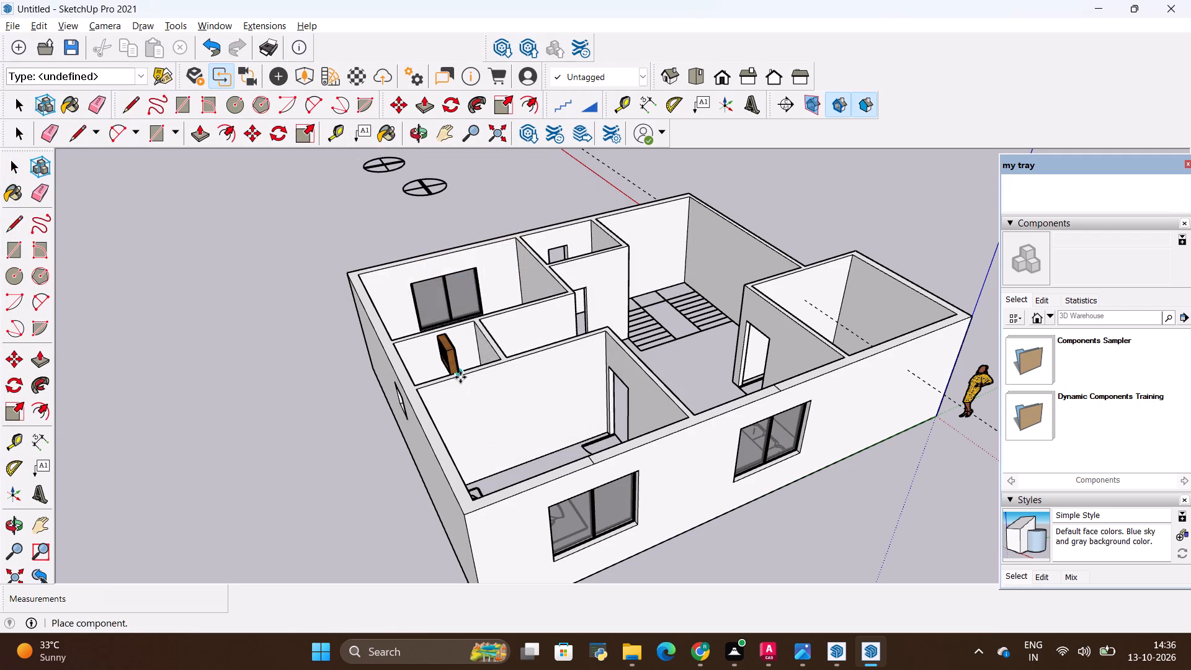
scroll(388, 372, "down", 4)
middle_click_drag(359, 410, 541, 344)
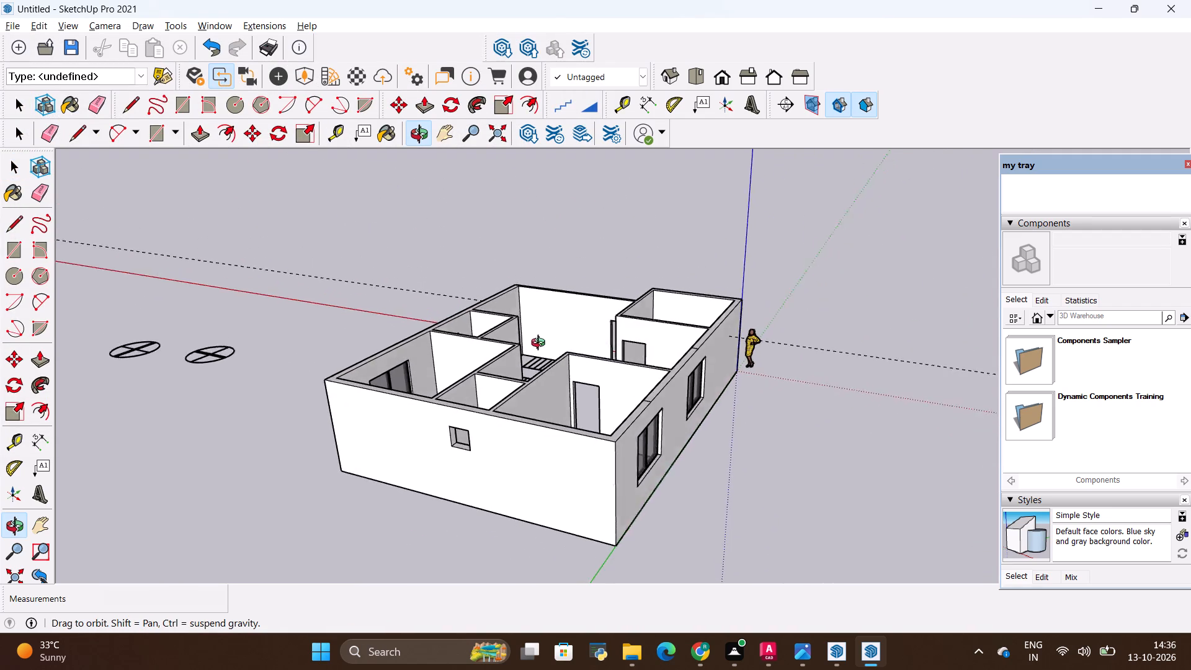
middle_click_drag(541, 344, 554, 342)
middle_click_drag(604, 342, 615, 342)
scroll(477, 455, "up", 18)
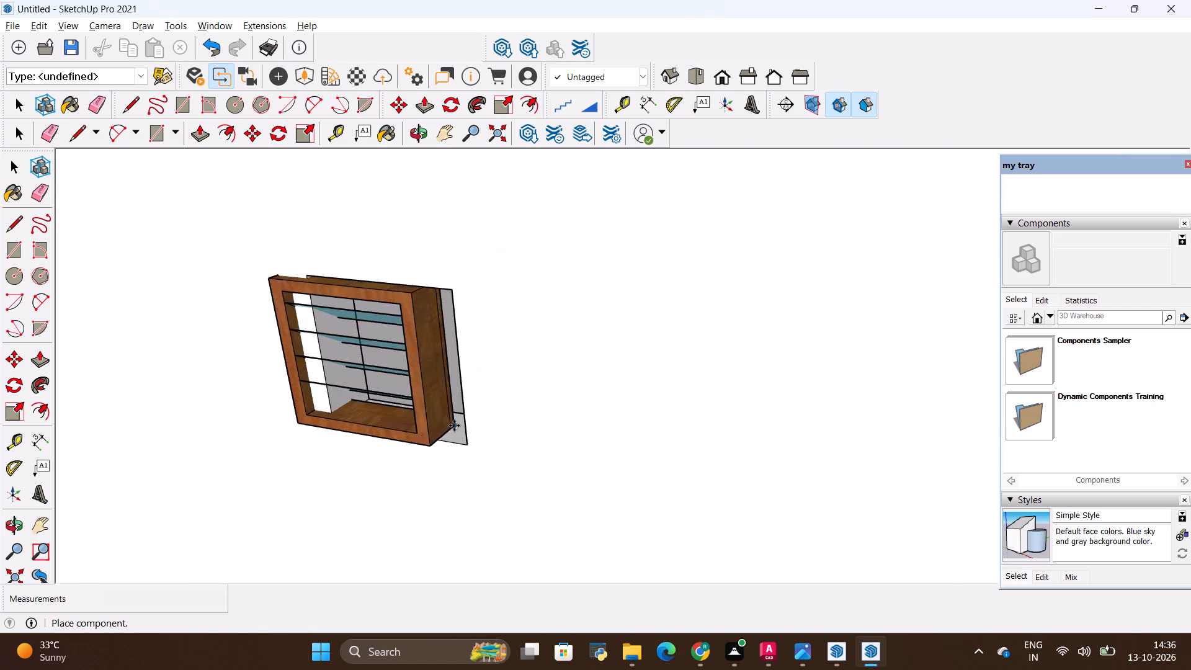
scroll(454, 426, "up", 5)
left_click(481, 421)
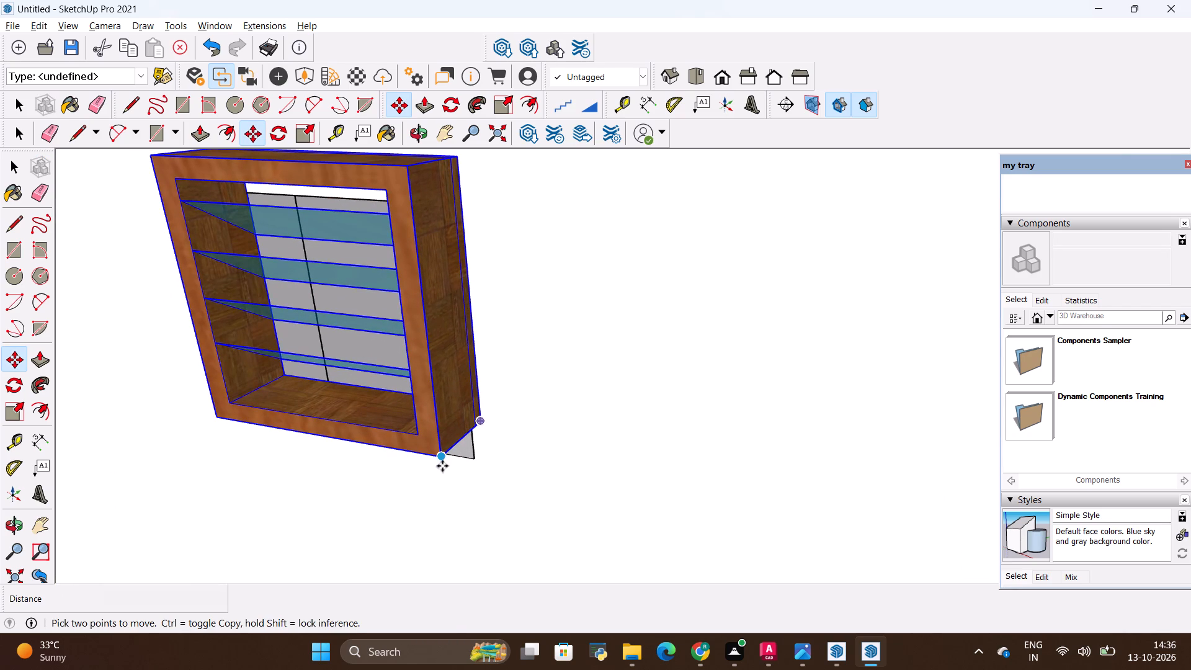
Move the ventilator by its lower front corner onto the matching outer corner of the small wall opening.
left_click(444, 458)
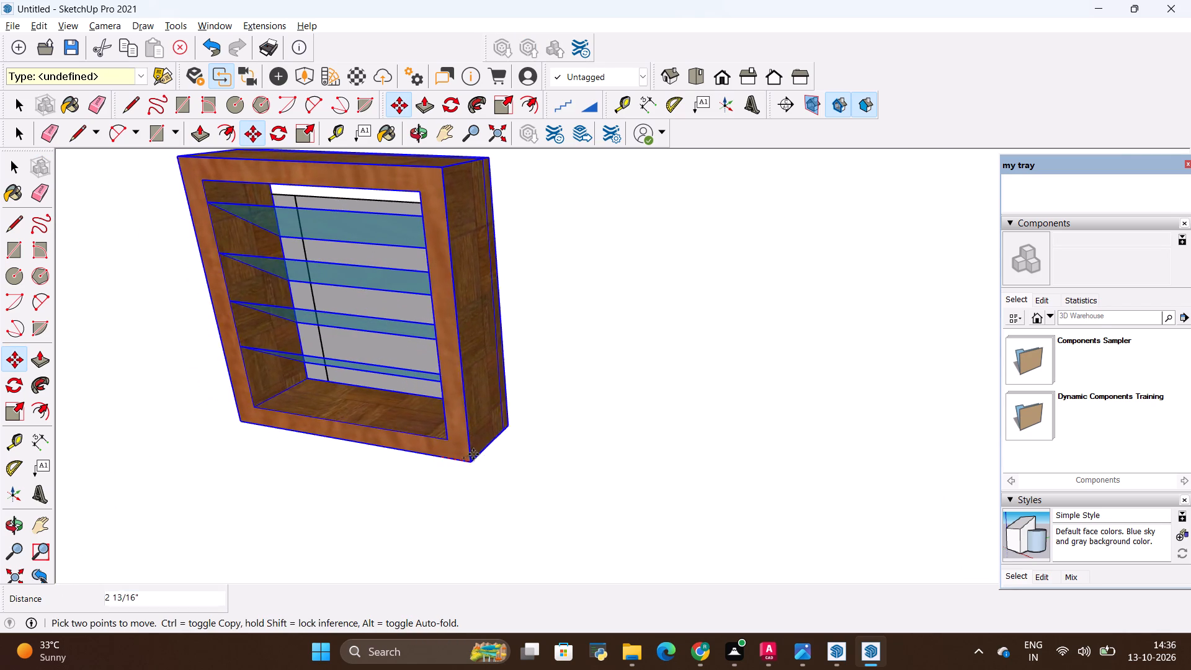
scroll(339, 532, "up", 6)
middle_click_drag(346, 541, 541, 386)
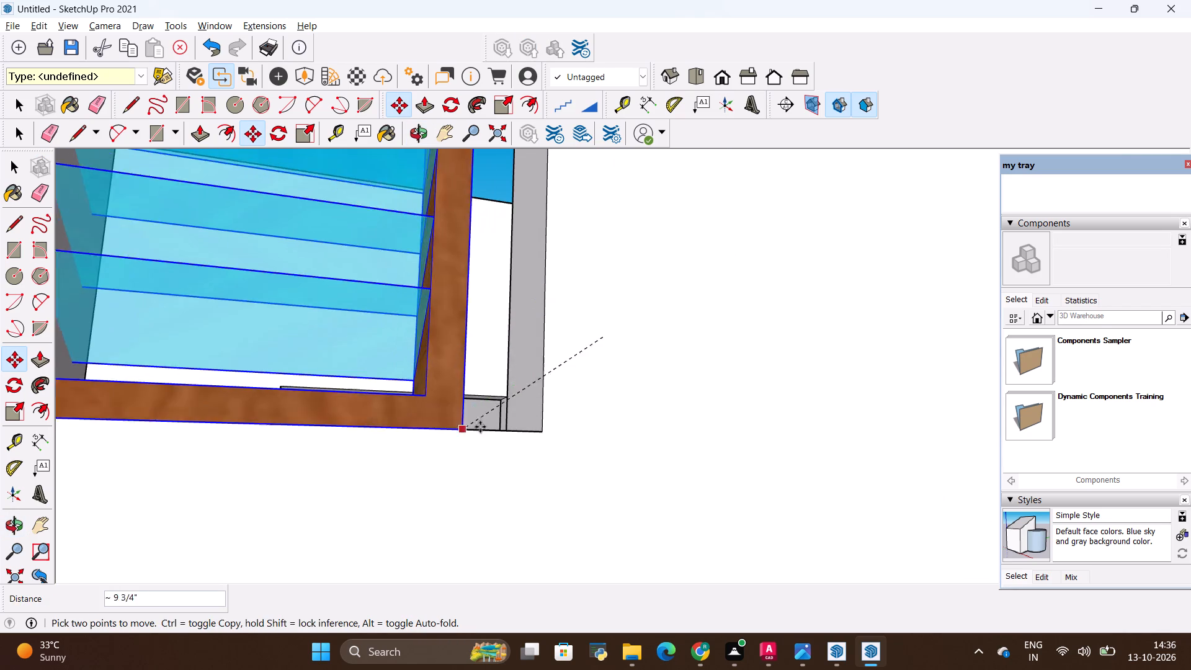
middle_click_drag(558, 415, 529, 527)
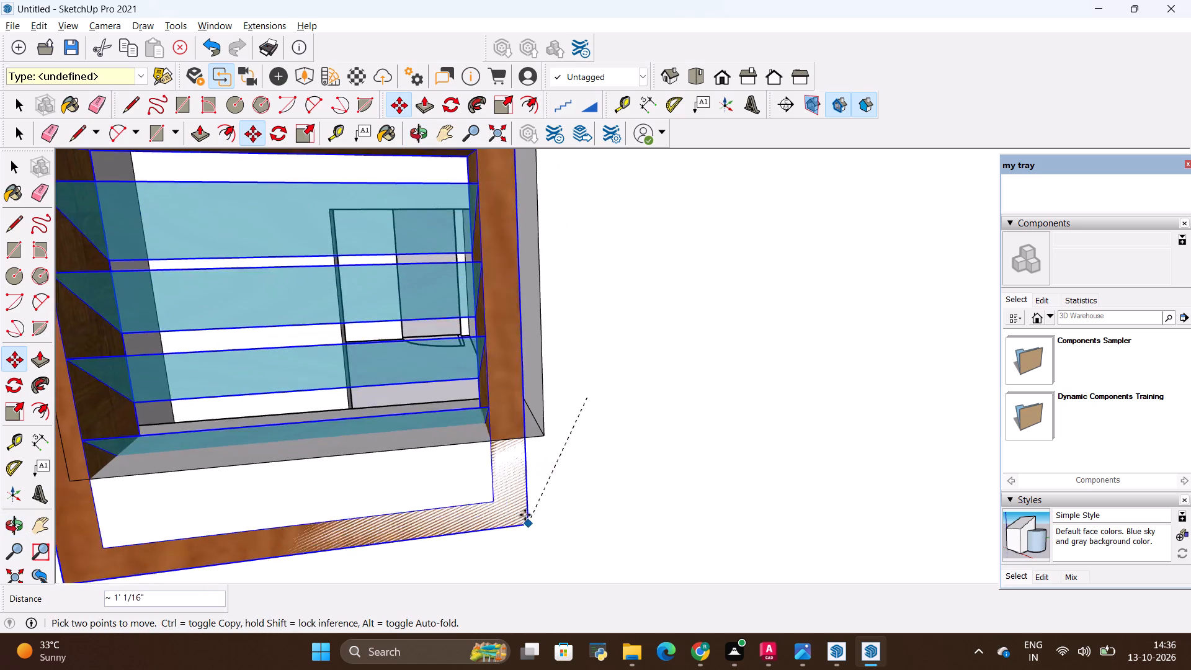
left_click(542, 434)
middle_click_drag(545, 410, 497, 504)
scroll(533, 470, "down", 6)
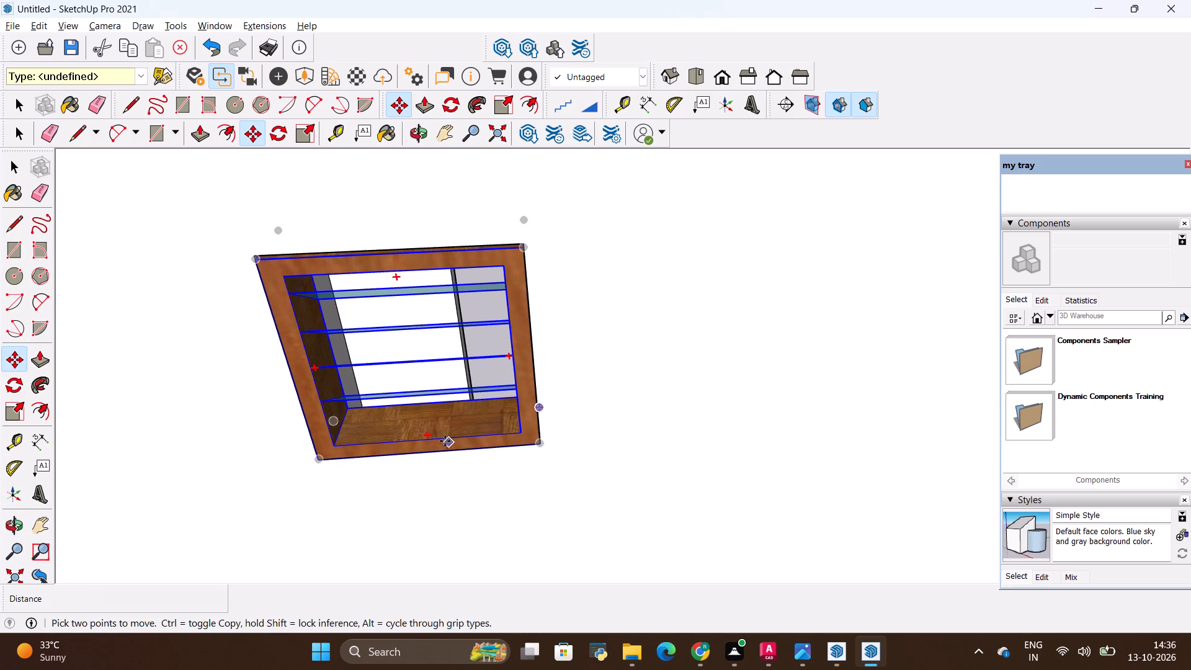
Scale the ventilator's depth along the green axis to 0.57 so it sits within the wall thickness.
key("s")
left_click(412, 360)
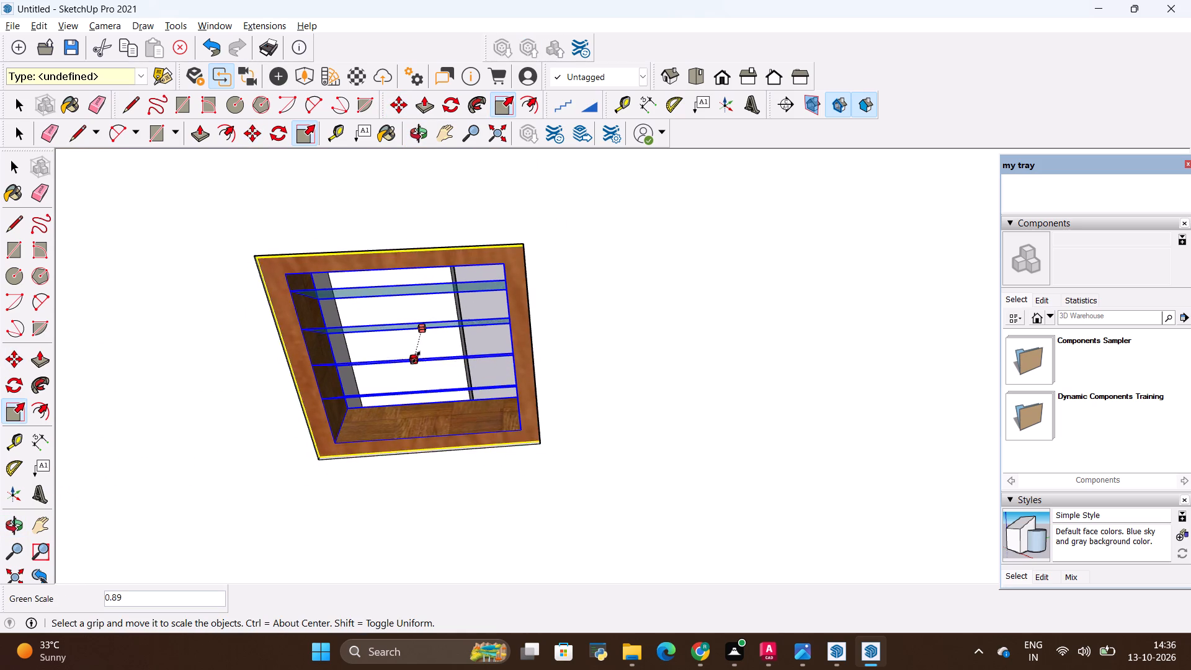
left_click(423, 348)
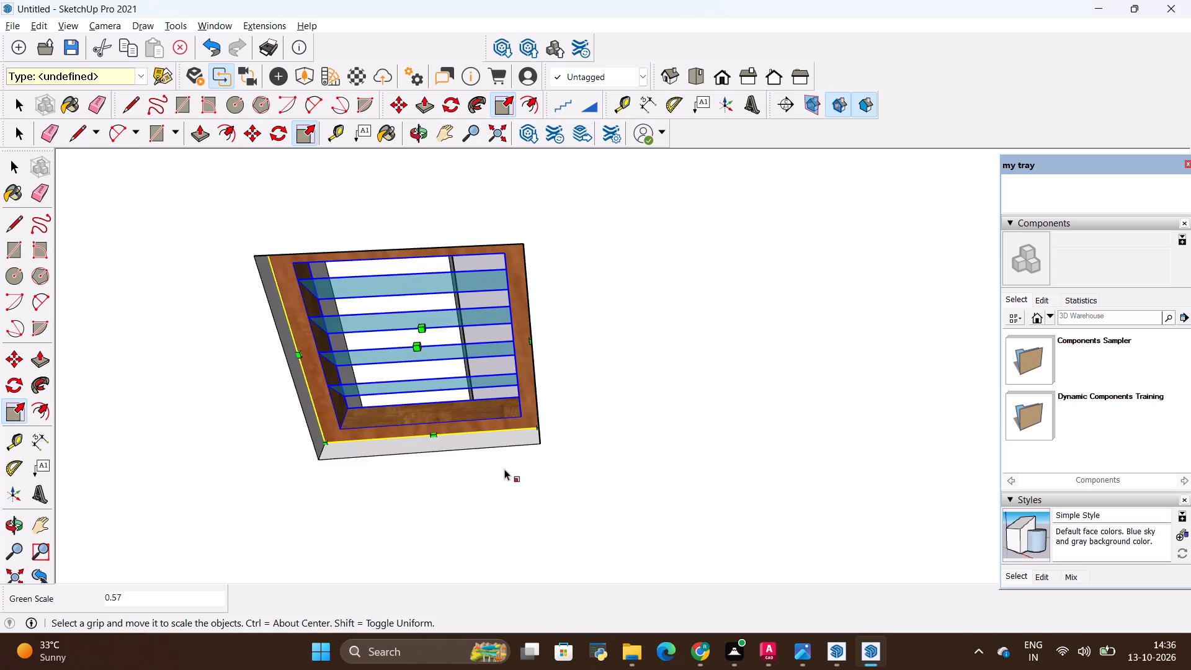
middle_click_drag(505, 469, 617, 455)
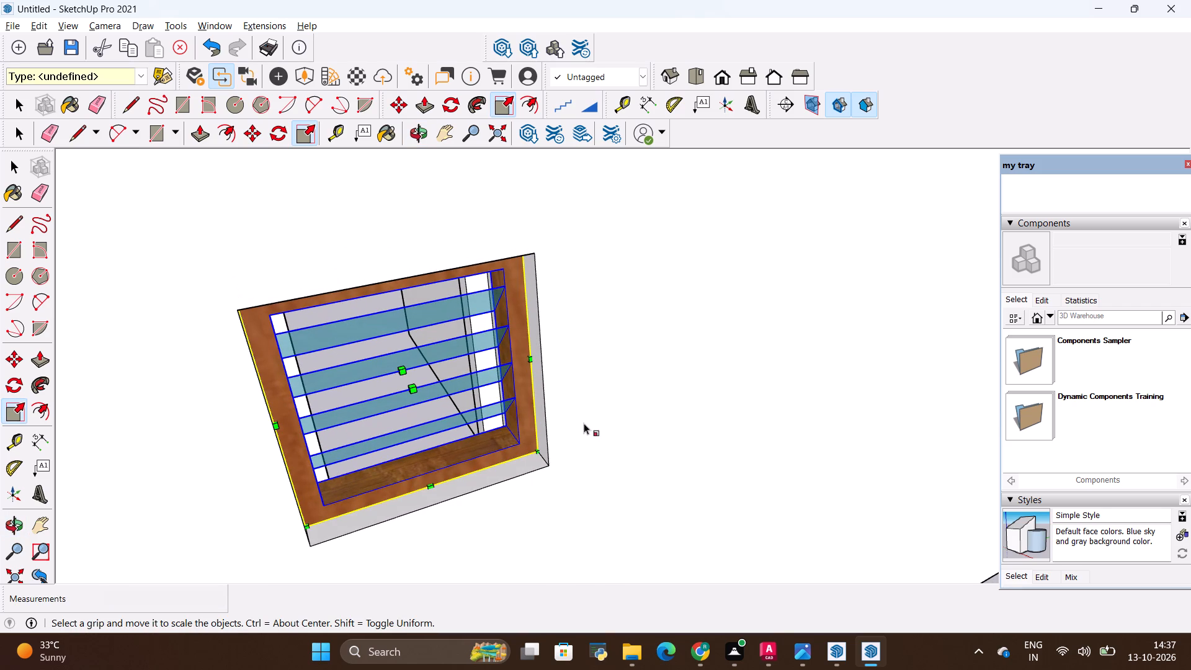
key("space")
left_click(594, 422)
Copy the ventilator about 35' 3/8" to the open ground outside the wall with the other small opening.
left_click(519, 445)
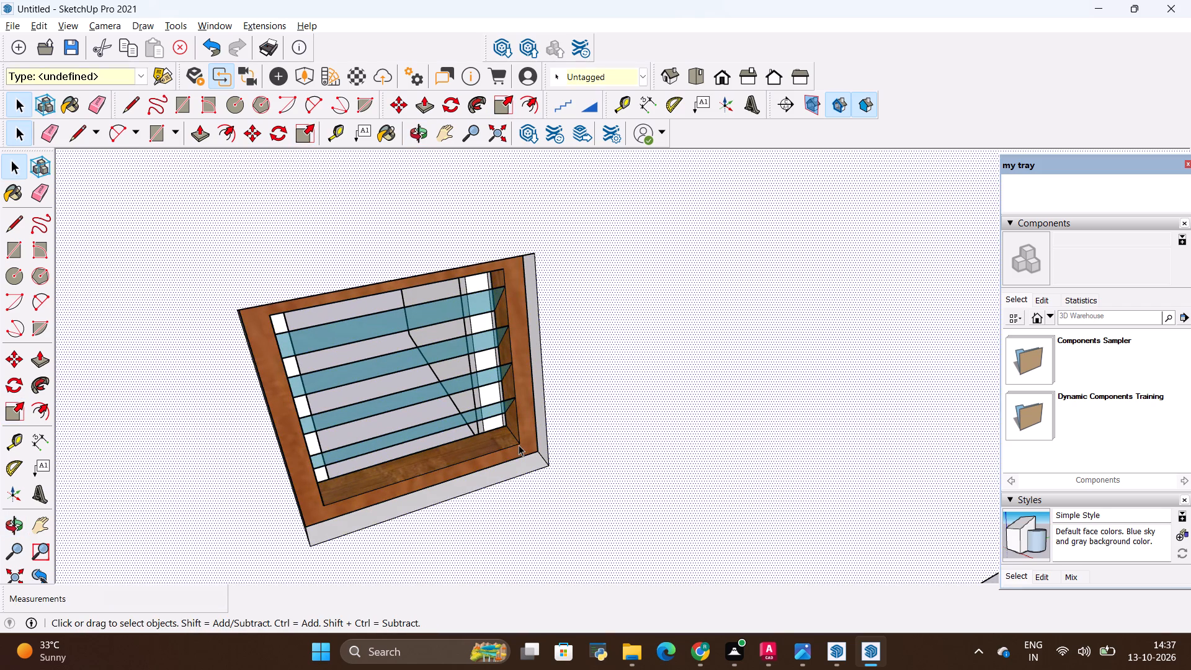
key("m")
left_click_drag(542, 451, 533, 453)
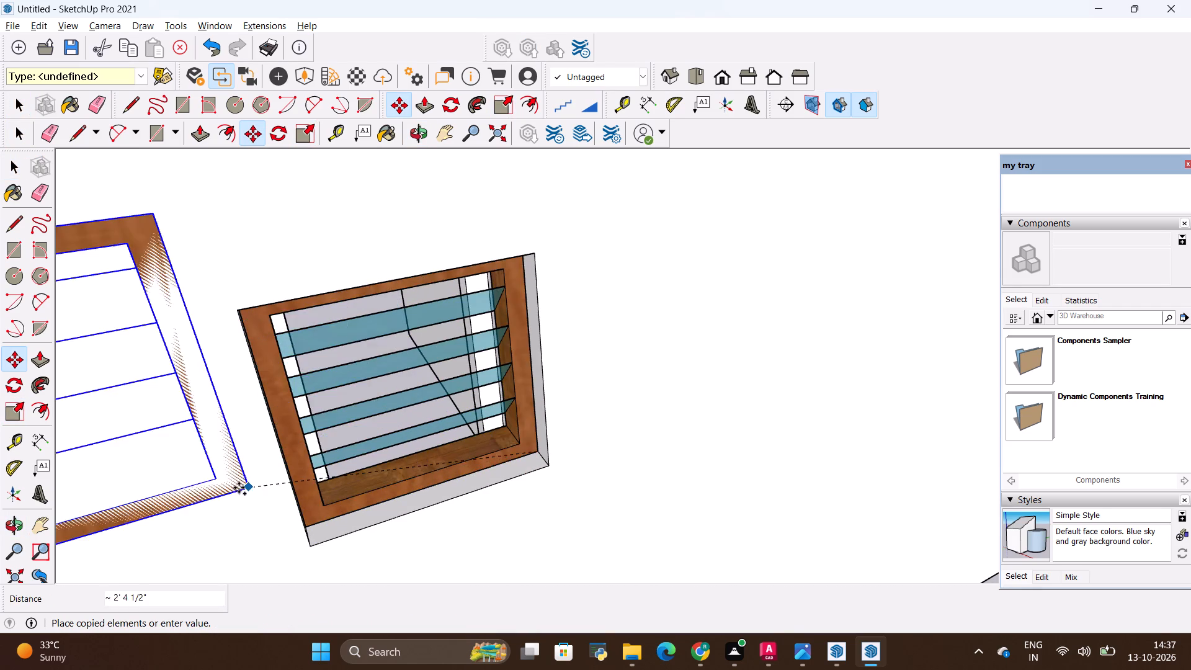
scroll(265, 488, "down", 5)
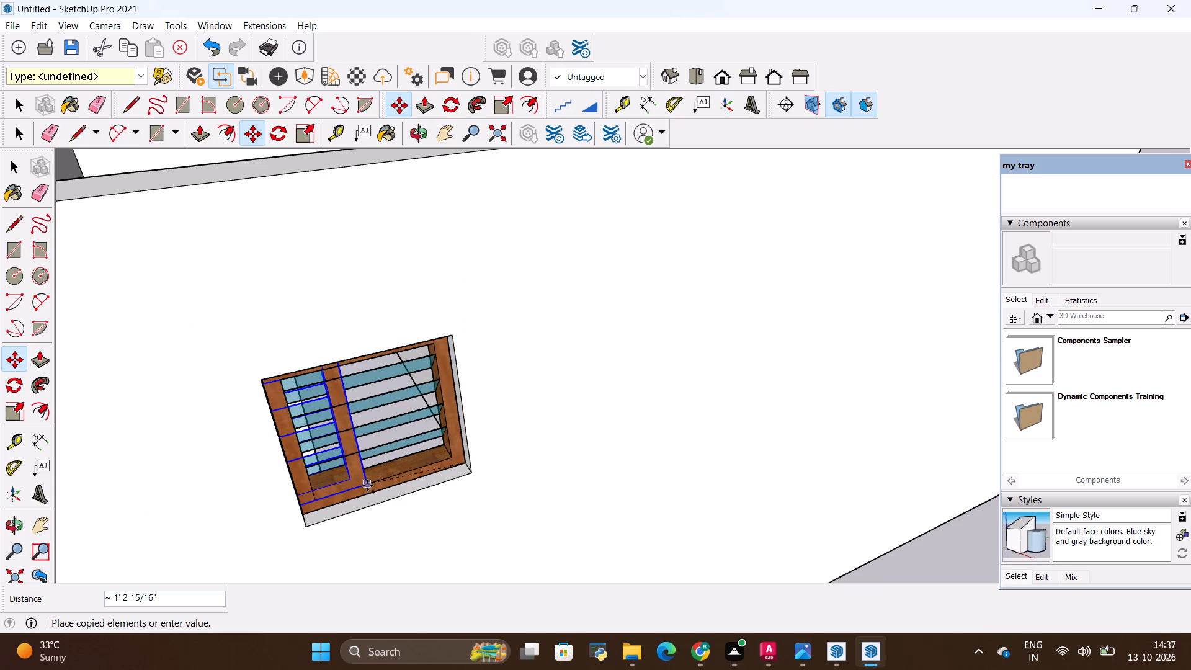
scroll(829, 455, "down", 13)
scroll(991, 474, "down", 6)
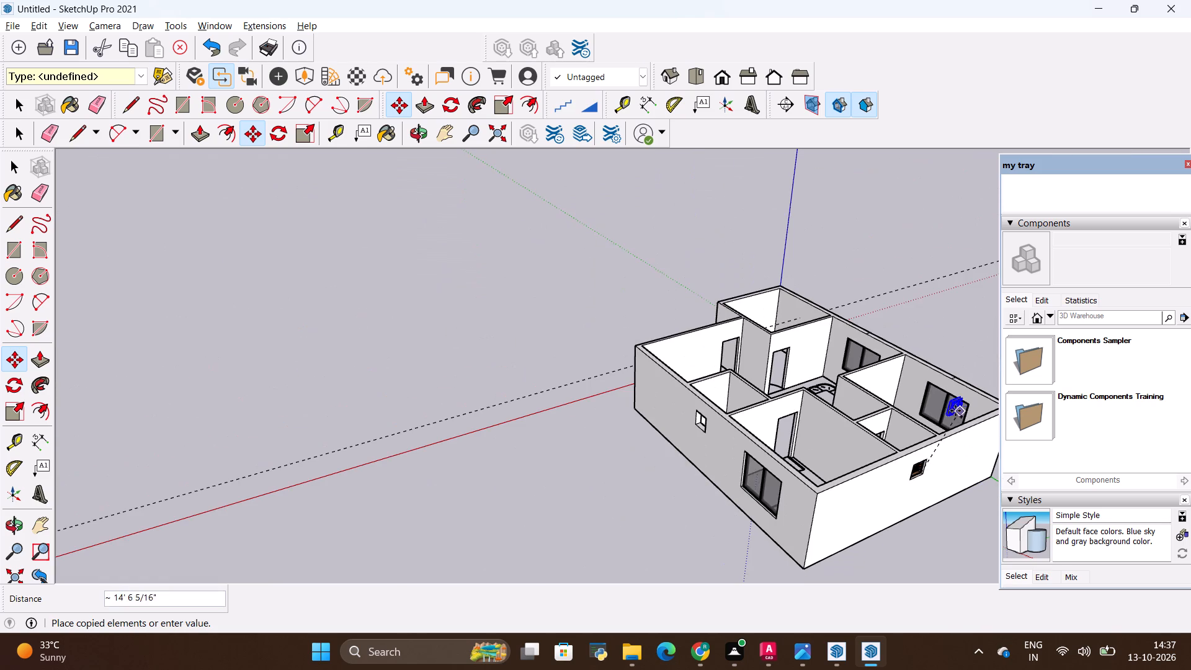
left_click(598, 478)
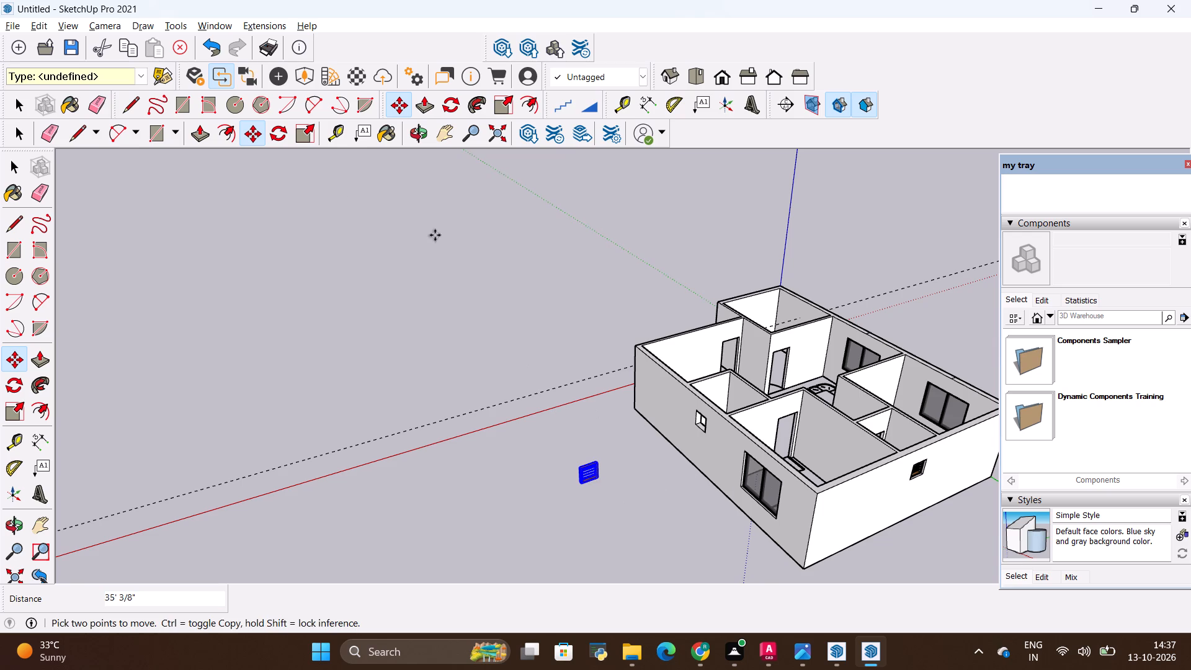
Rotate the copied ventilator 90 degrees on the ground plane to align it with the other exterior wall.
key("space")
left_click(535, 377)
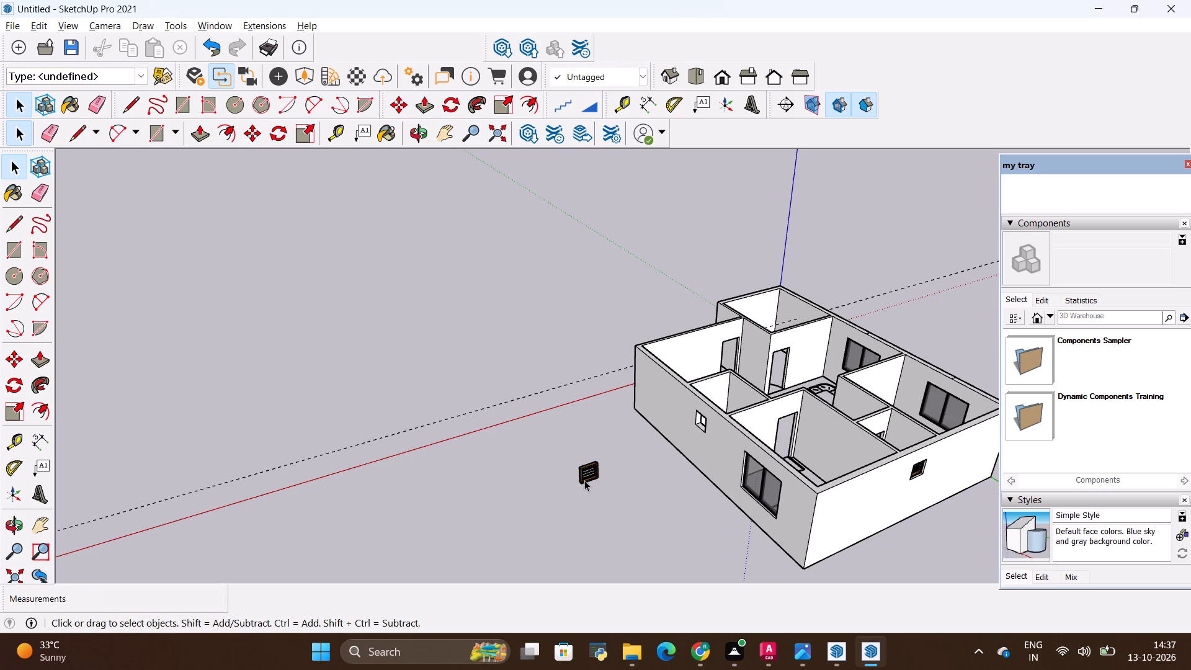
left_click(584, 480)
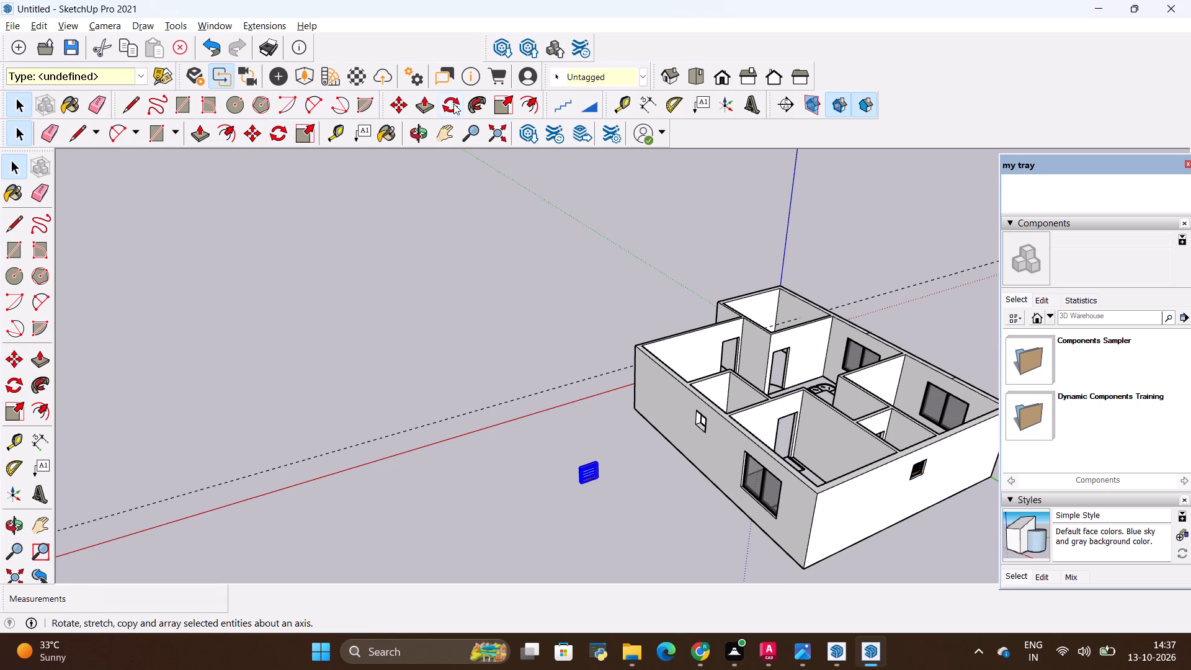
left_click(453, 104)
left_click(555, 514)
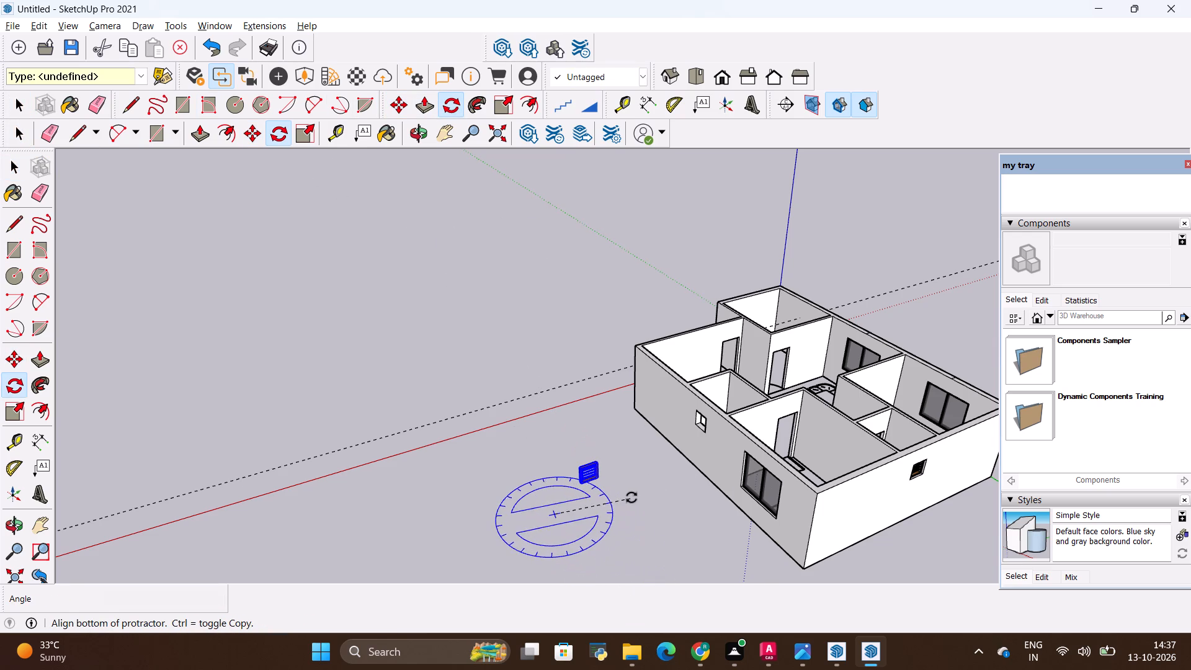
left_click(626, 486)
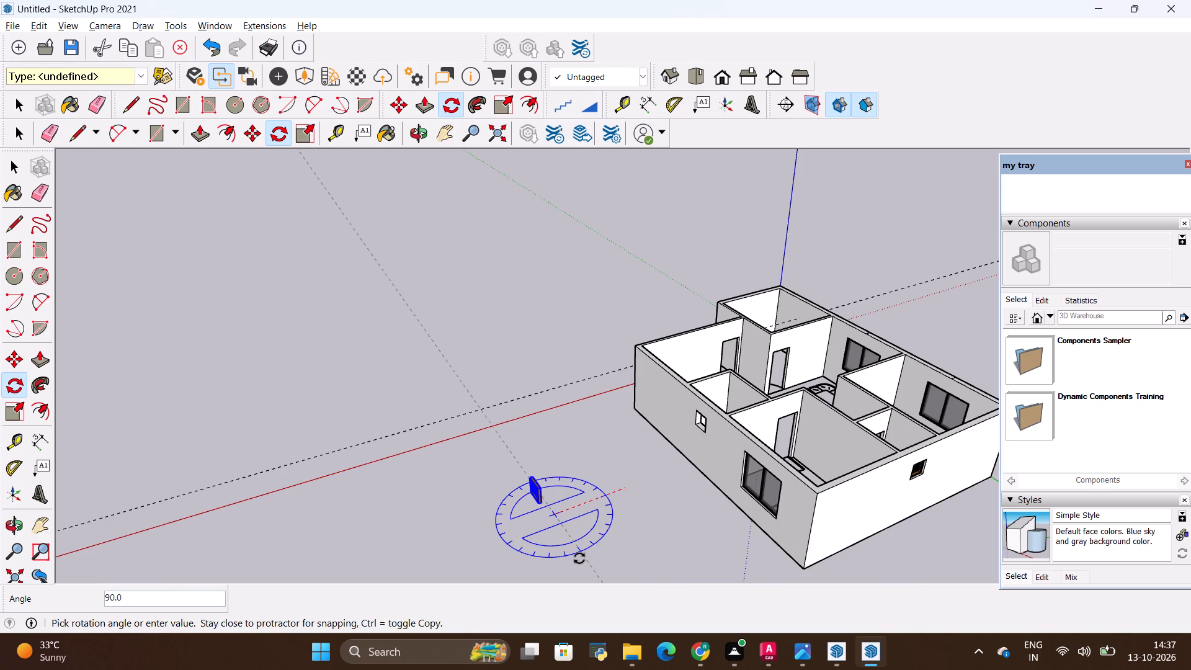
left_click(579, 558)
key("space")
left_click(528, 504)
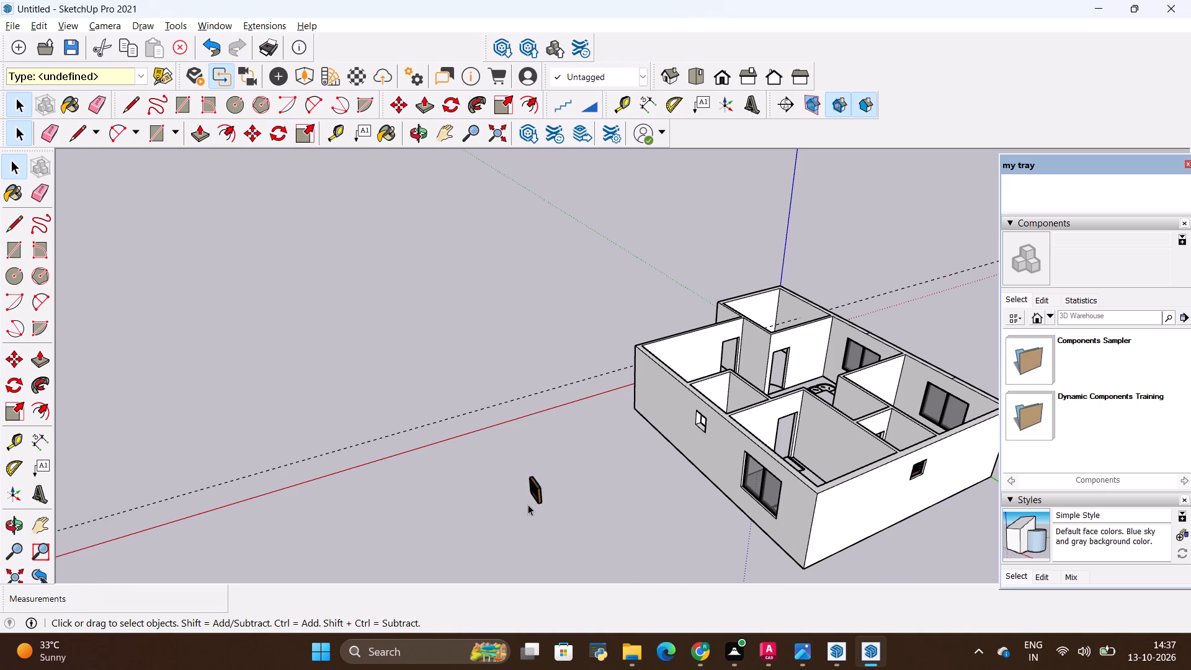
Move the rotated ventilator by its lower corner into the small square opening beside the large window in the exterior wall.
left_click(538, 481)
scroll(512, 505, "down", 5)
middle_click_drag(517, 511, 738, 520)
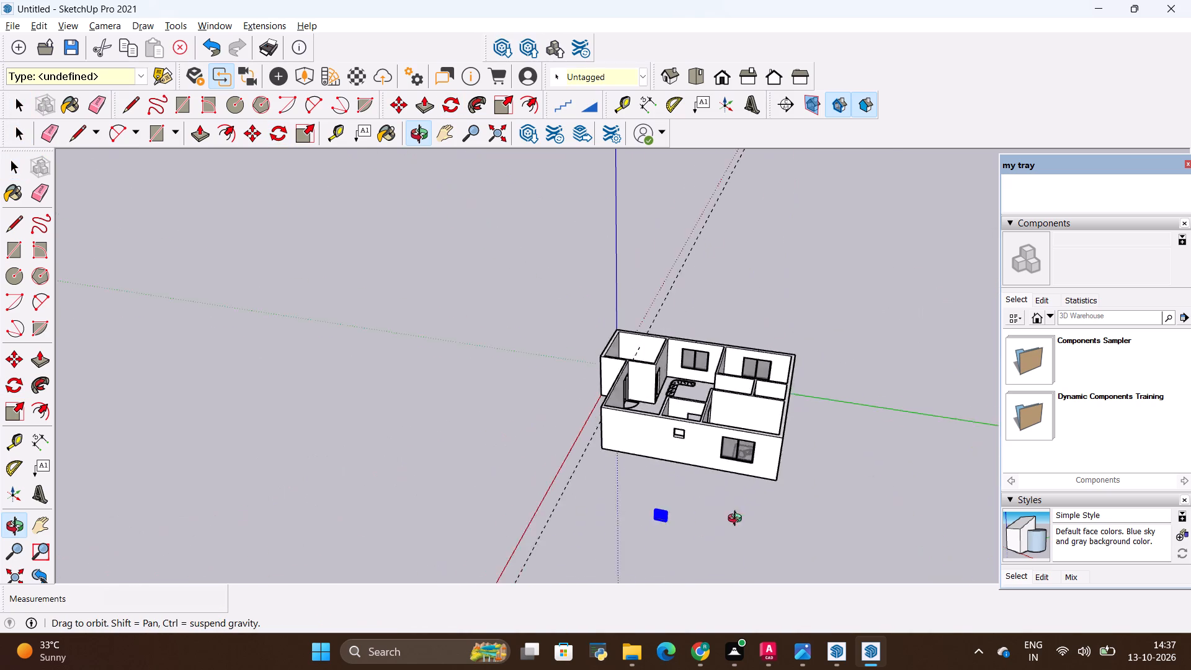
middle_click_drag(738, 520, 767, 507)
scroll(658, 537, "up", 13)
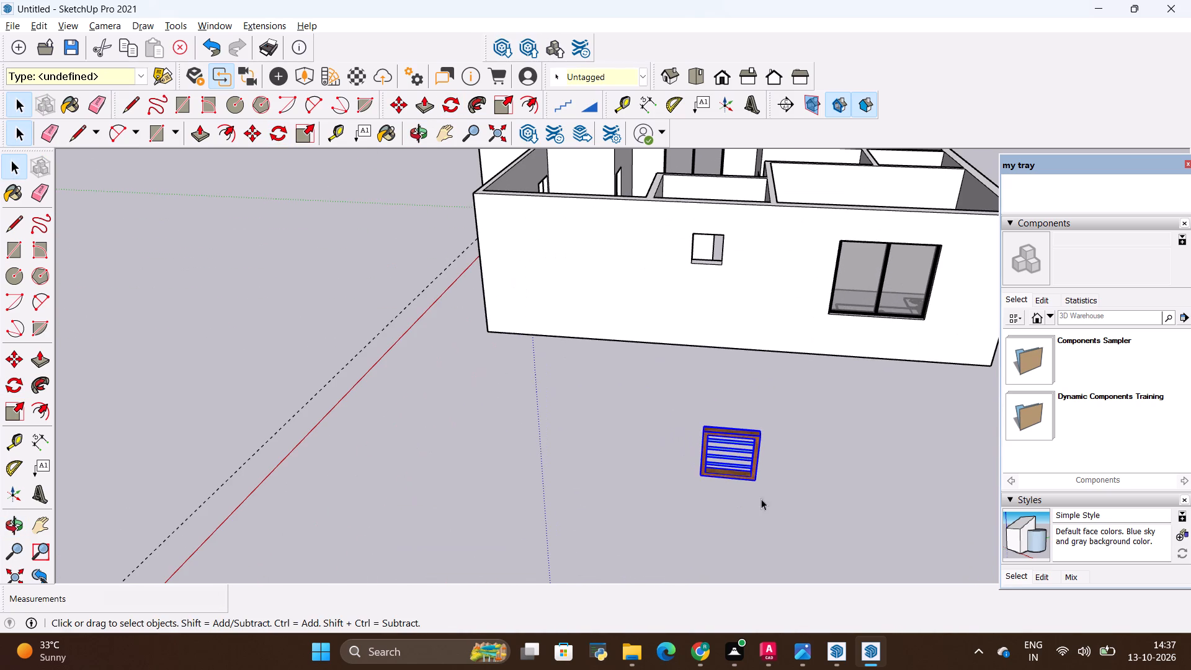
key("m")
left_click(757, 485)
scroll(664, 232, "up", 5)
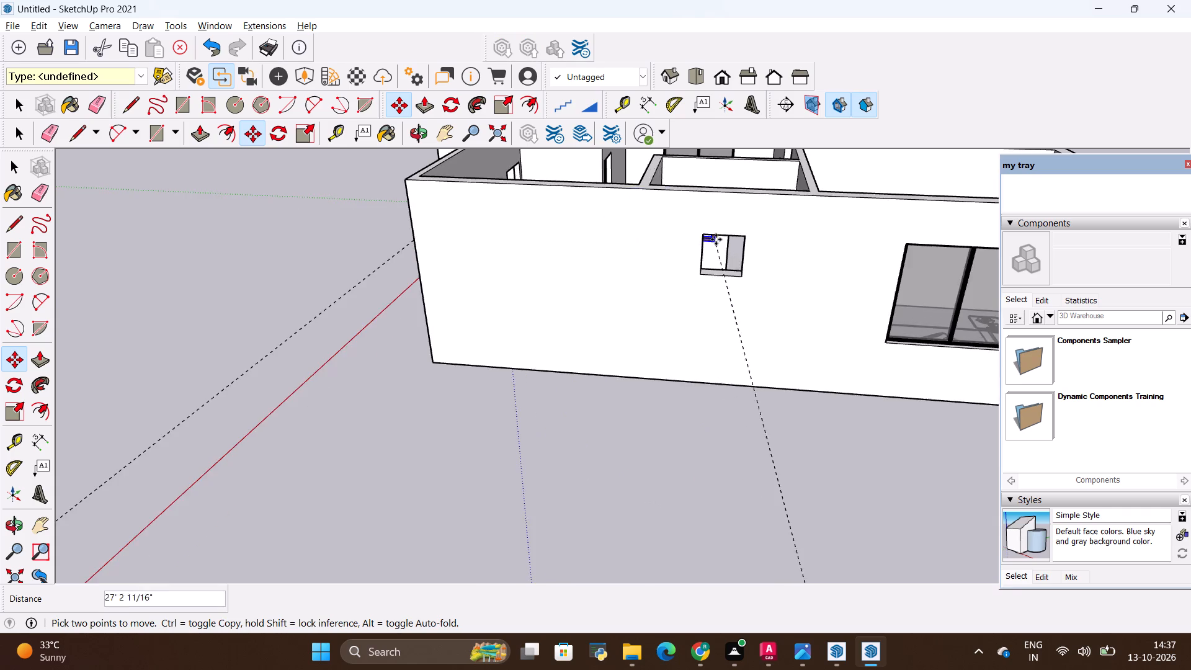
scroll(716, 239, "up", 10)
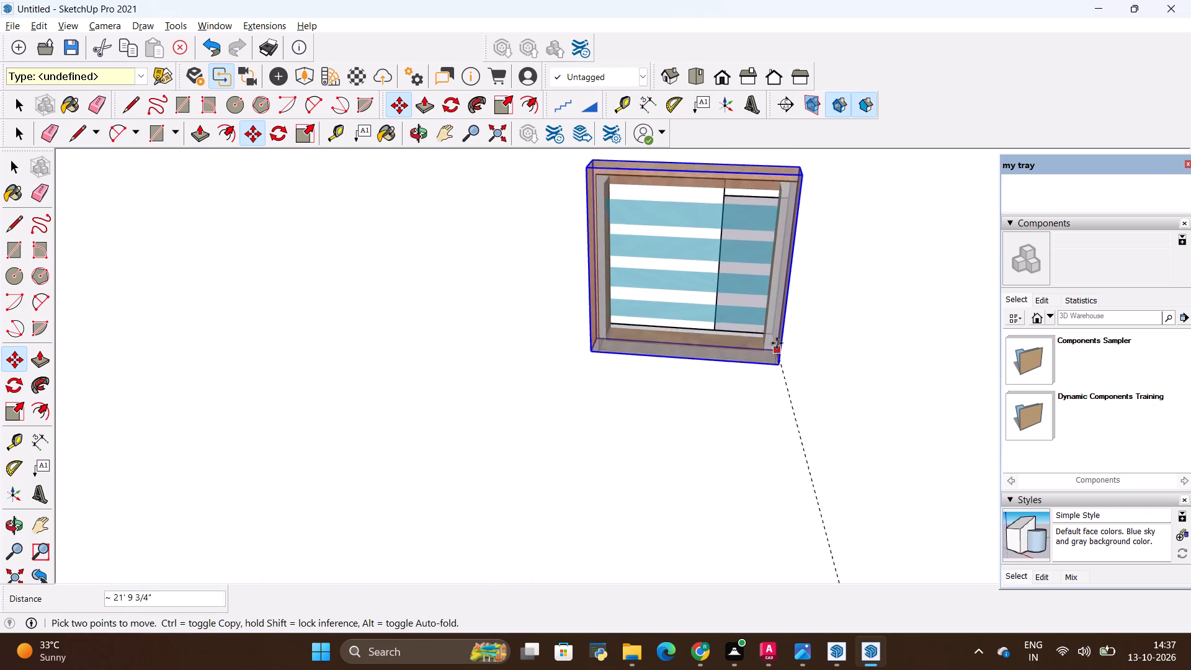
scroll(776, 342, "up", 16)
left_click(778, 326)
middle_click_drag(718, 397, 756, 452)
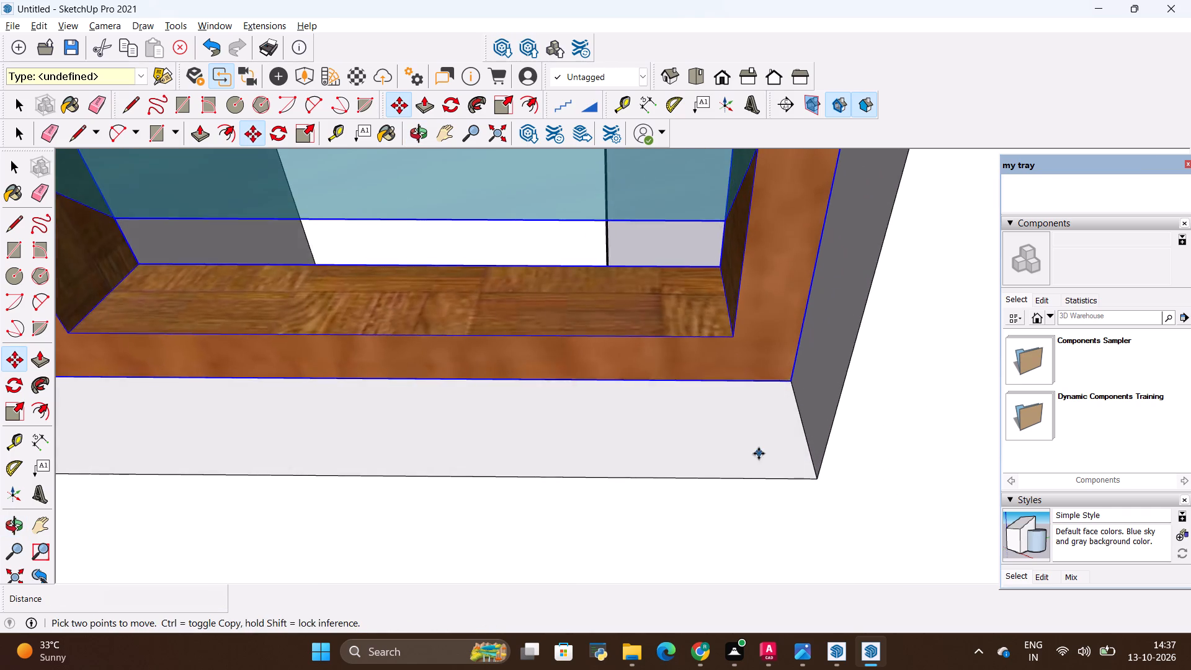
scroll(759, 453, "down", 19)
key("space")
left_click(380, 280)
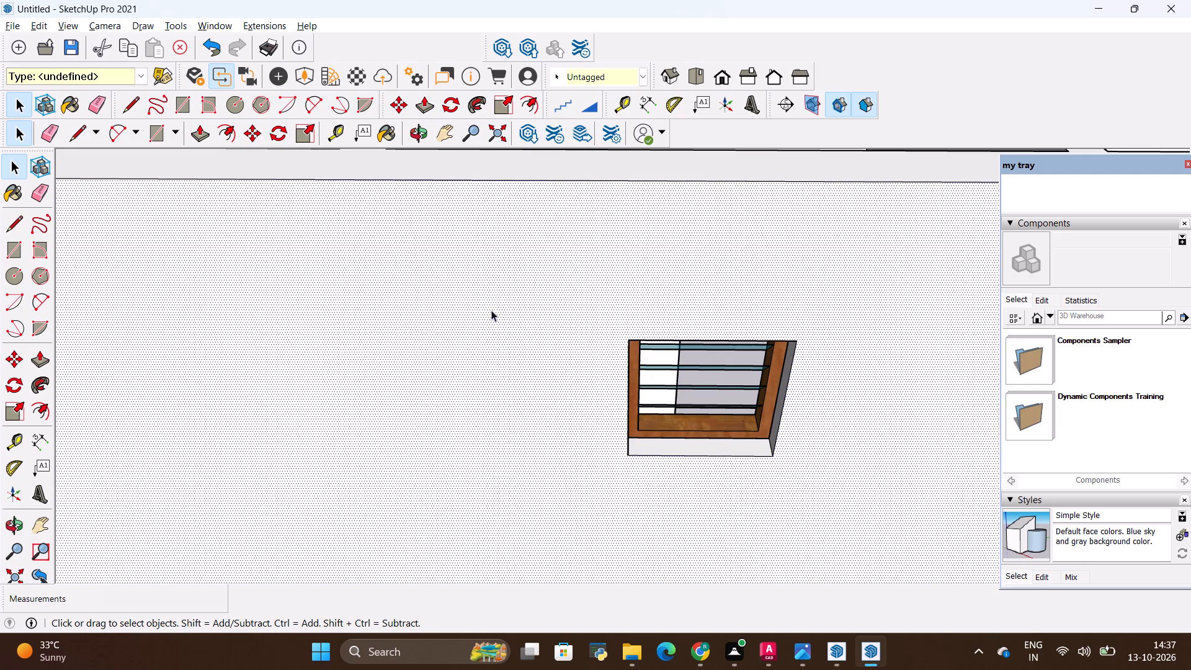
Inspect the fitted ventilator and the windows around the house from several angles.
scroll(514, 314, "down", 6)
scroll(727, 318, "up", 5)
middle_click_drag(690, 372, 660, 197)
middle_click_drag(677, 169, 769, 169)
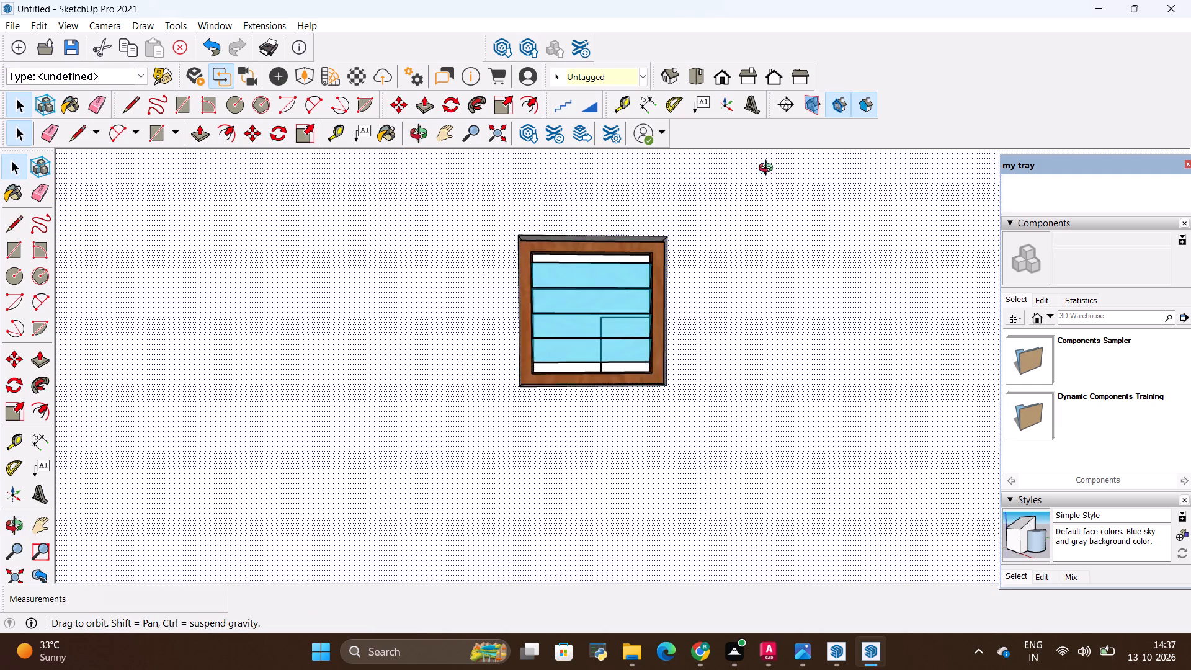
middle_click_drag(769, 169, 680, 324)
scroll(679, 324, "down", 13)
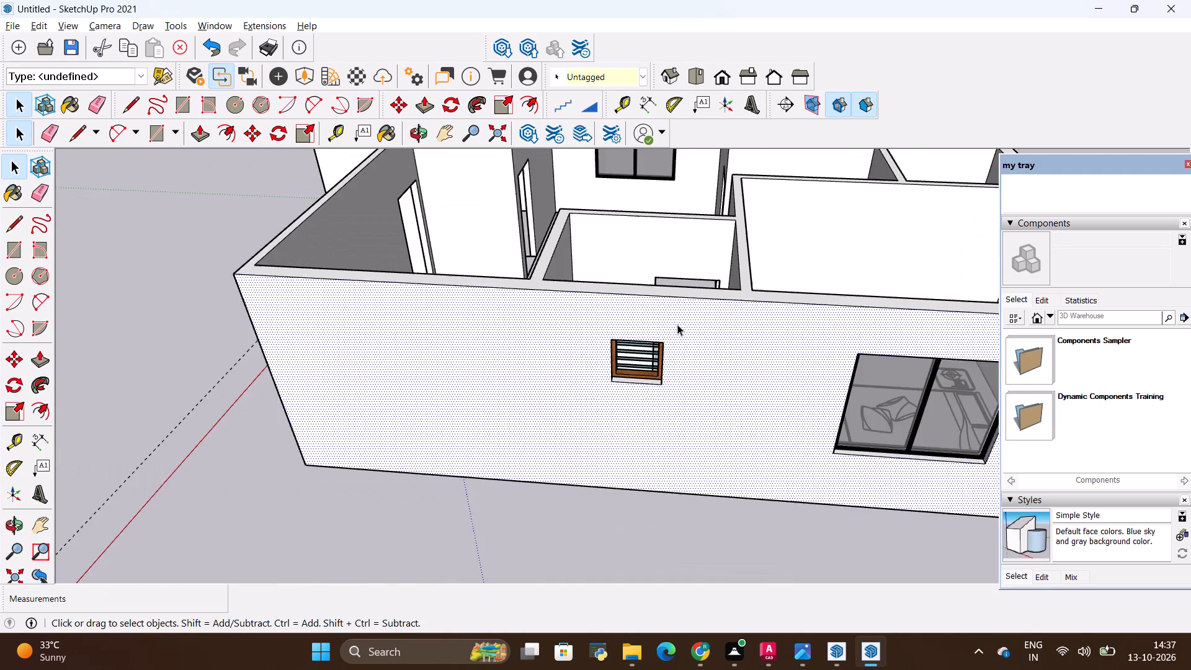
scroll(677, 324, "down", 12)
scroll(719, 205, "up", 8)
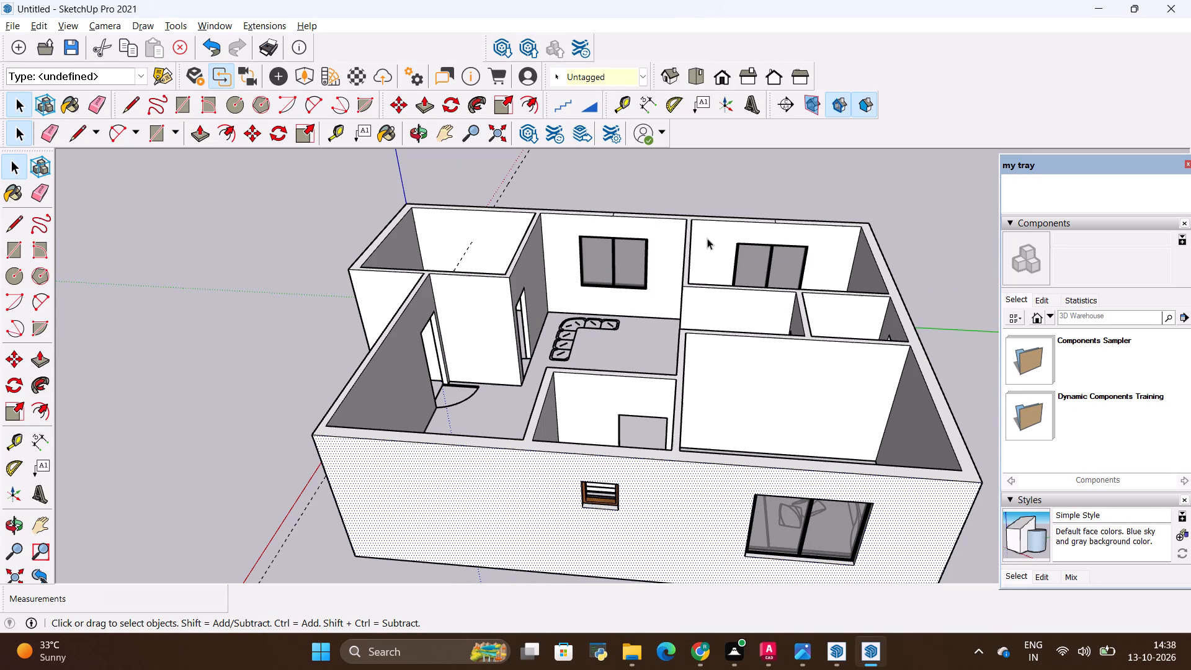
scroll(166, 171, "down", 4)
scroll(164, 171, "up", 5)
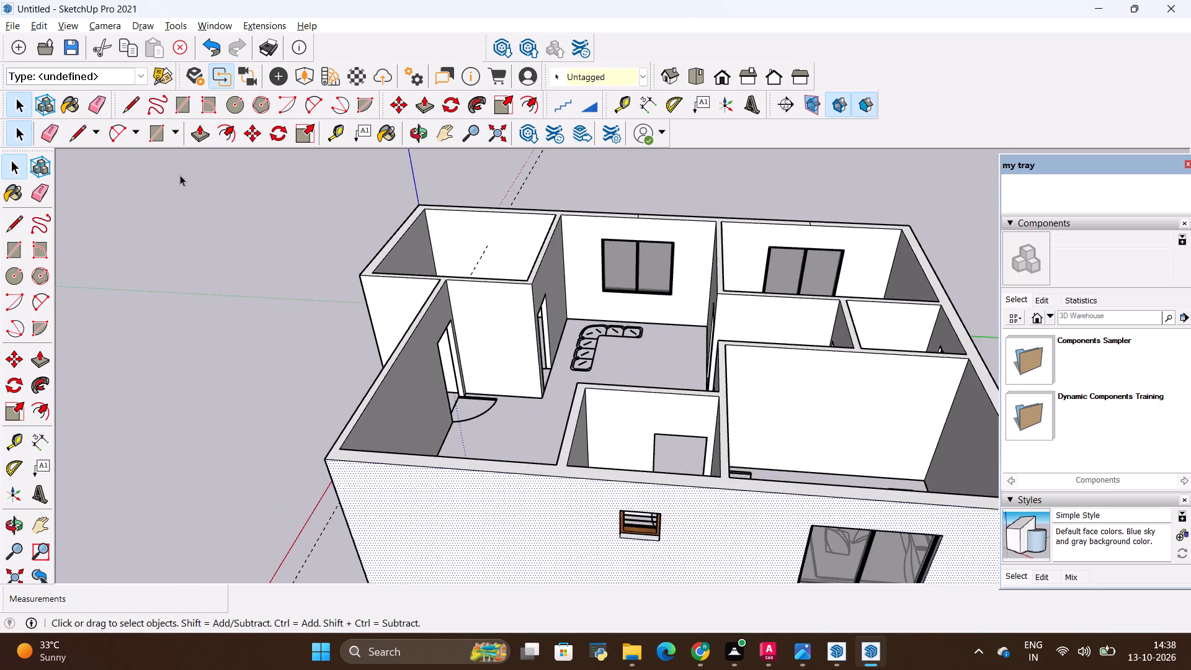
scroll(184, 174, "down", 5)
middle_click_drag(439, 252, 483, 261)
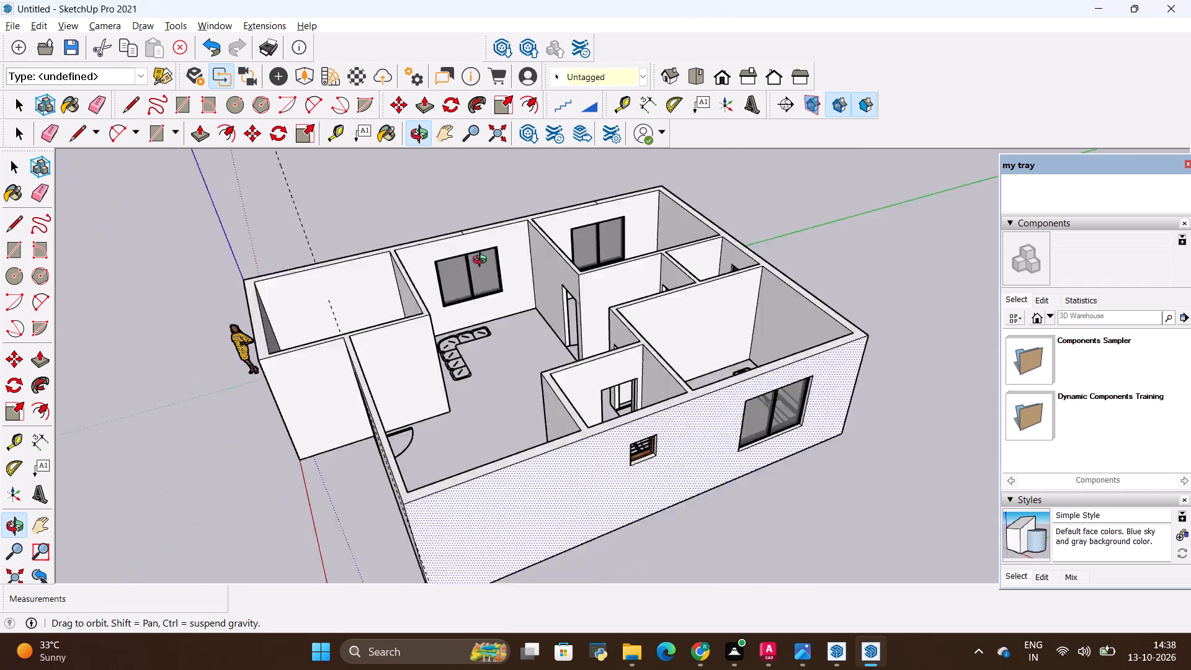
Import the main+door model from the ALL 3D WAREHOUSE ITEMS folder and place it on the open ground beside the house.
middle_click_drag(483, 261, 405, 261)
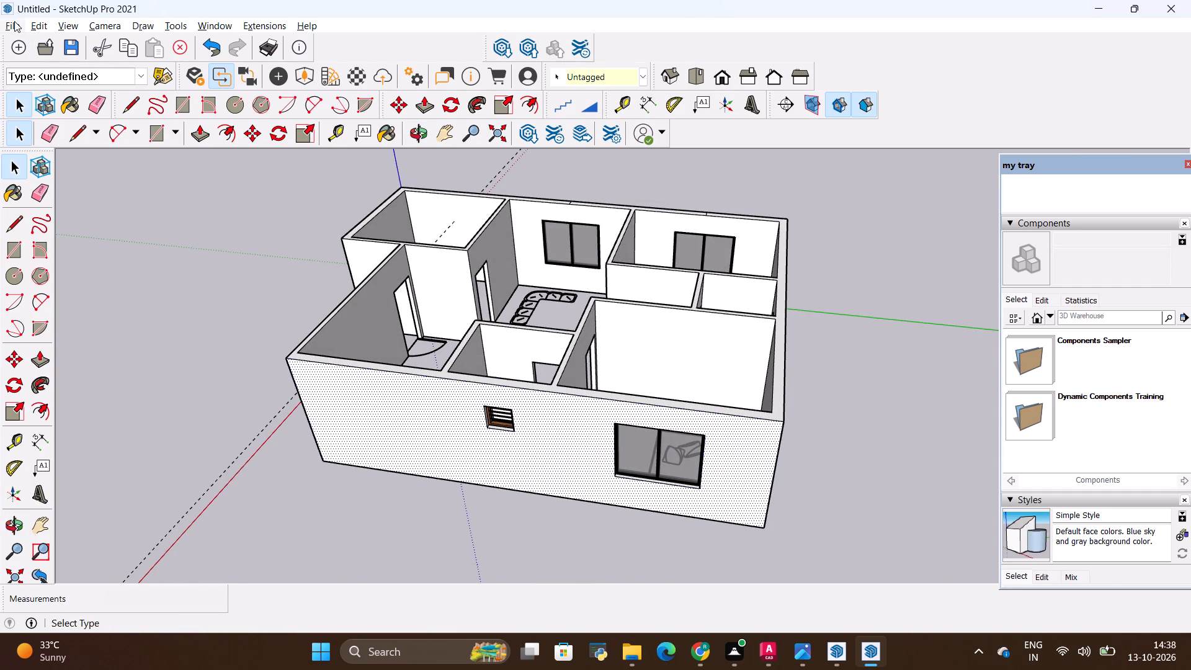
left_click(14, 22)
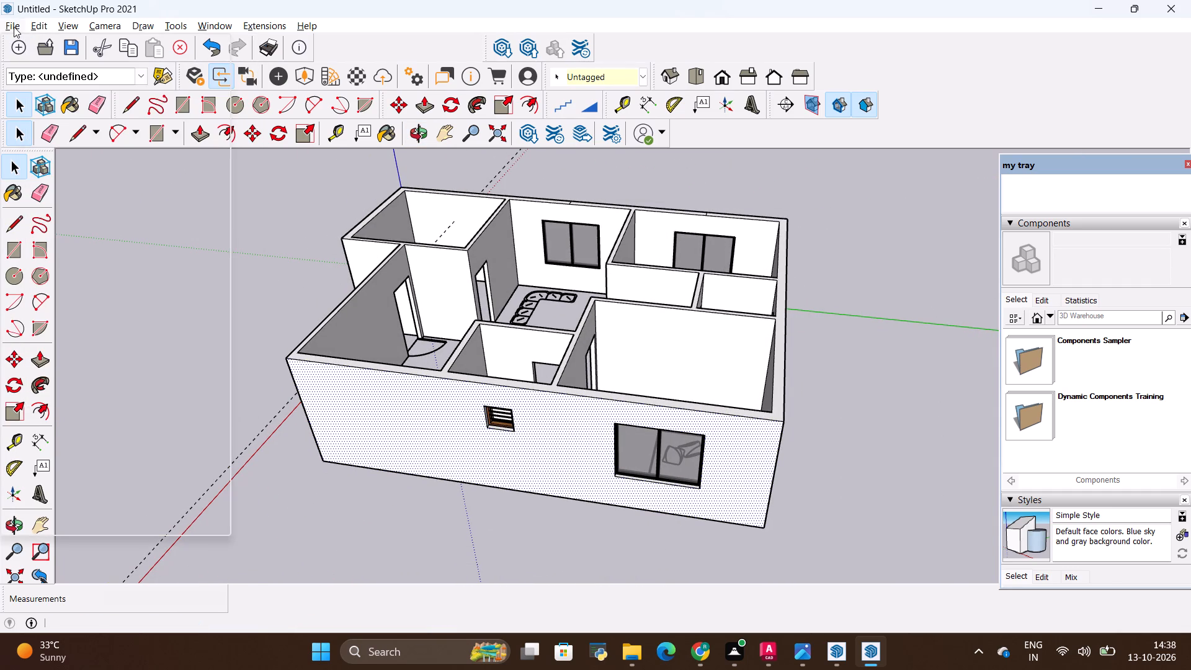
left_click(14, 27)
left_click(12, 27)
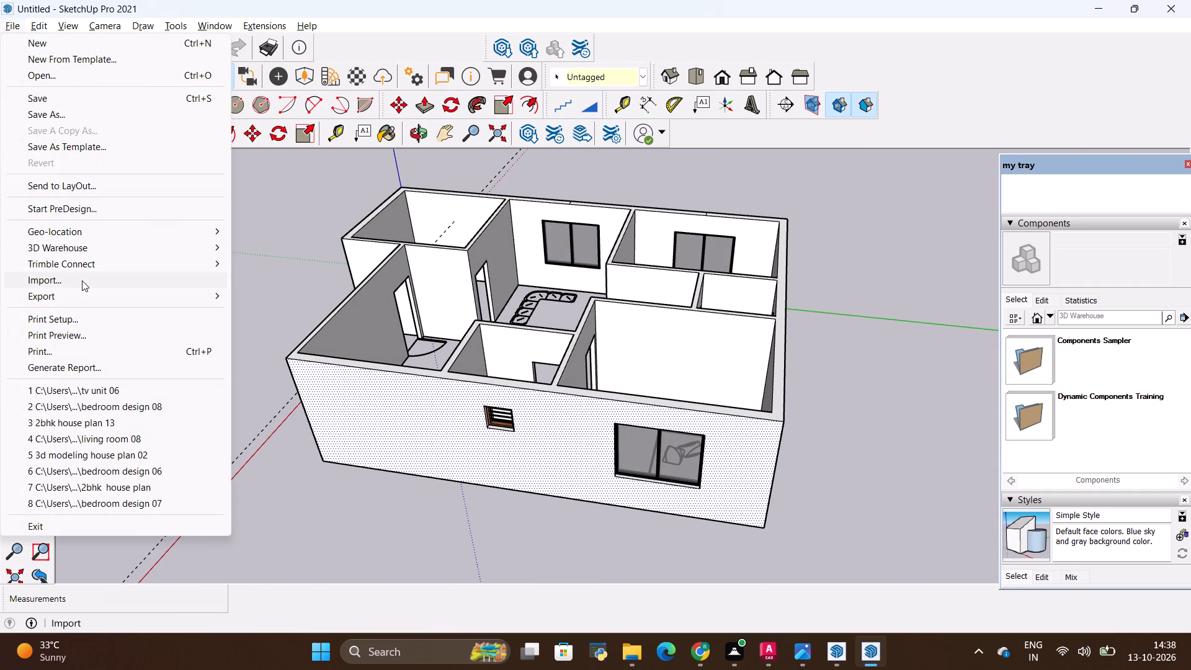
left_click(82, 280)
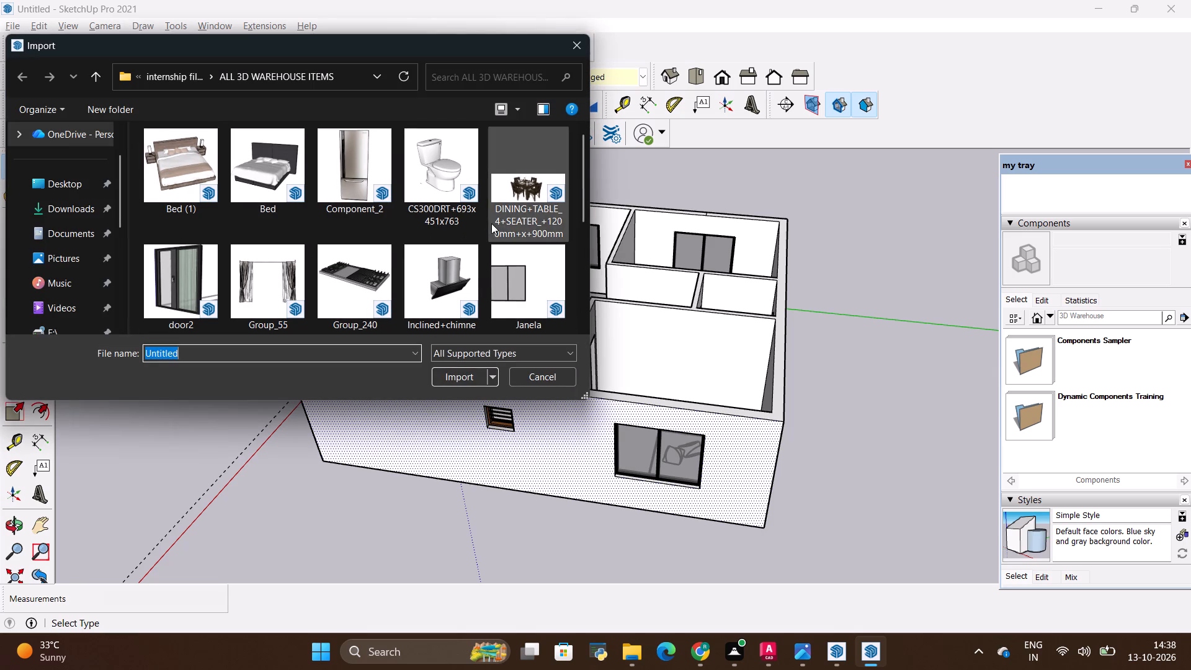
scroll(499, 221, "down", 4)
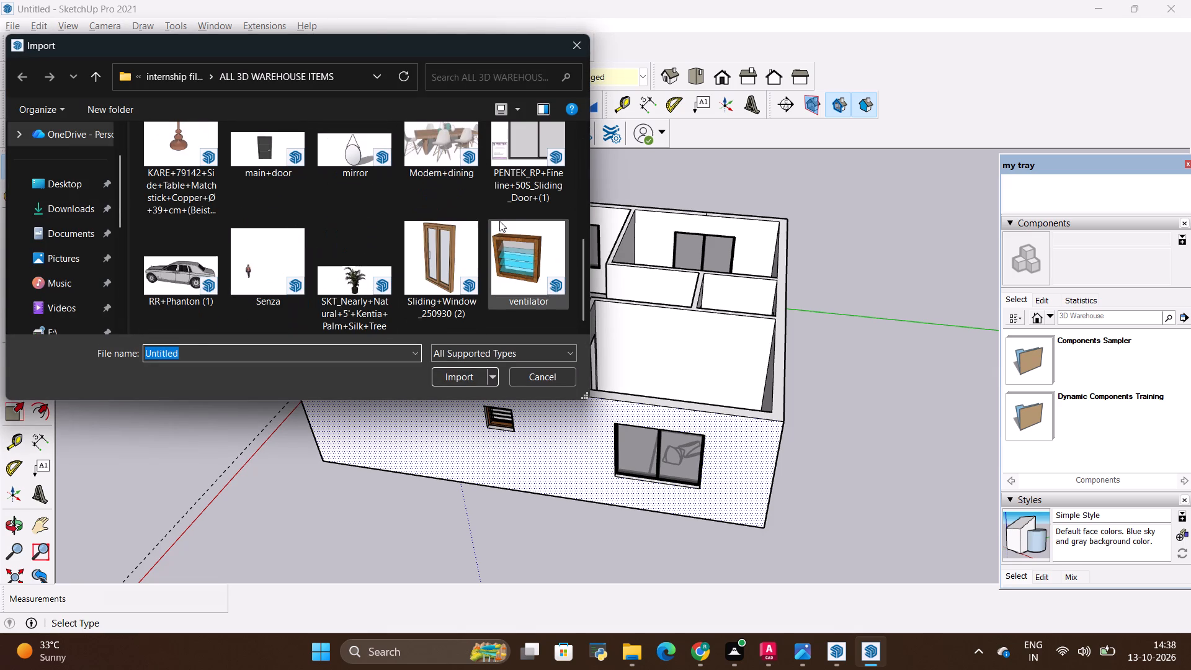
scroll(144, 256, "up", 1)
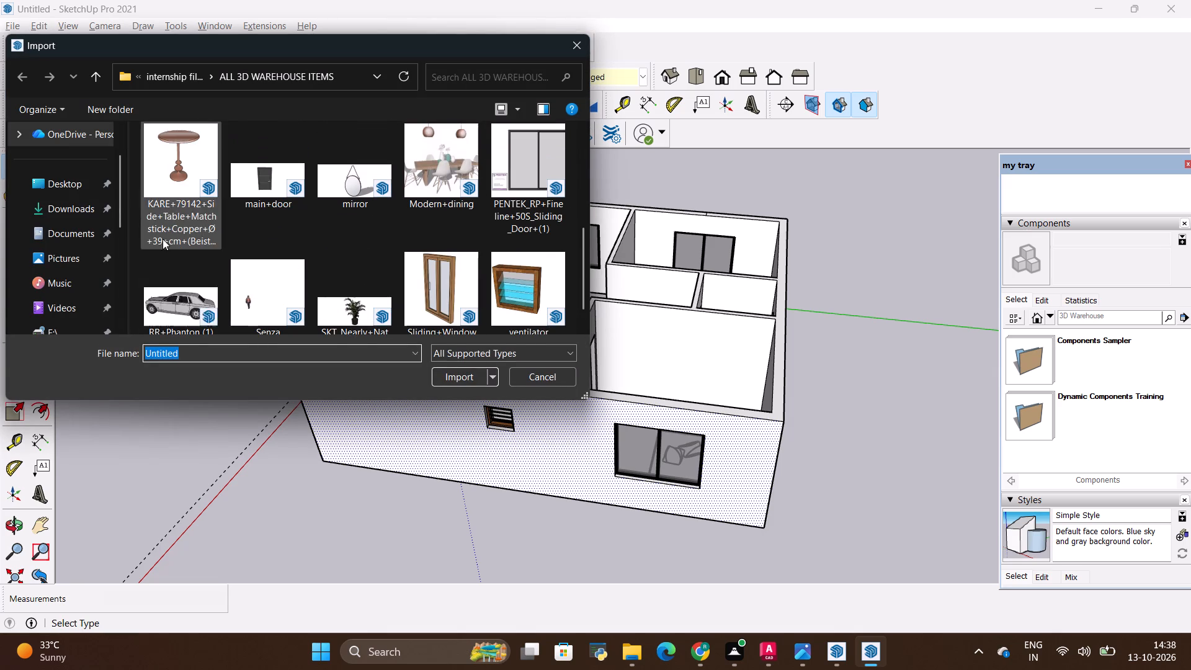
left_click(239, 172)
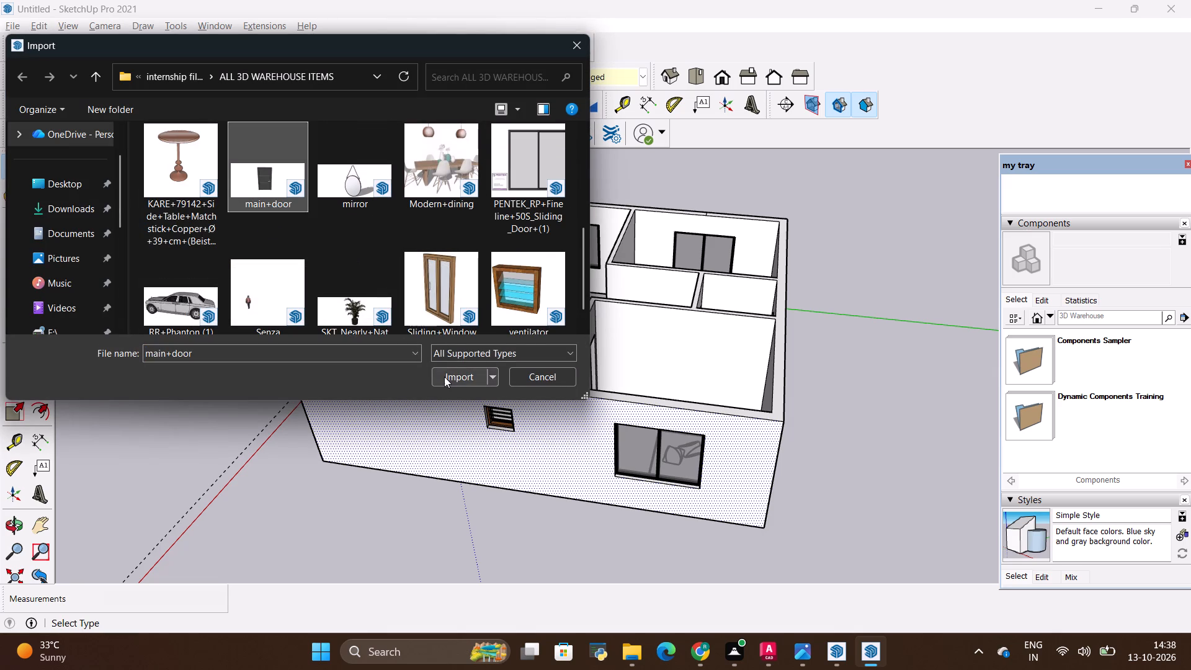
left_click(445, 377)
left_click(242, 369)
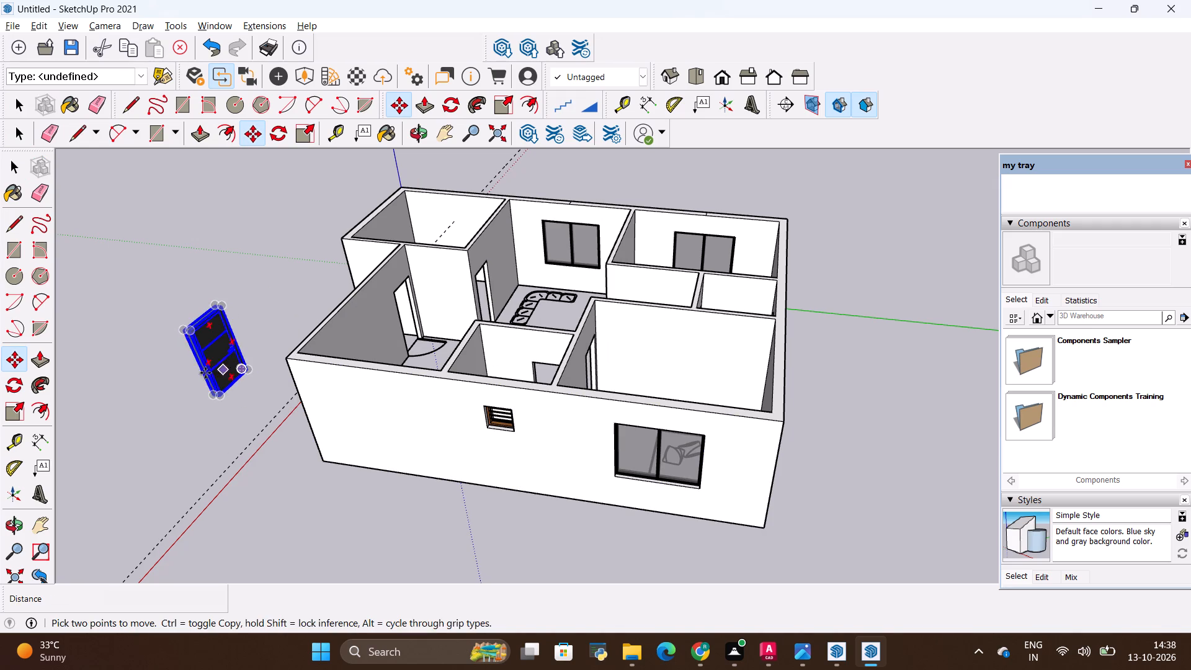
Scale the imported door's thickness along the green axis to about 0.50.
key("s")
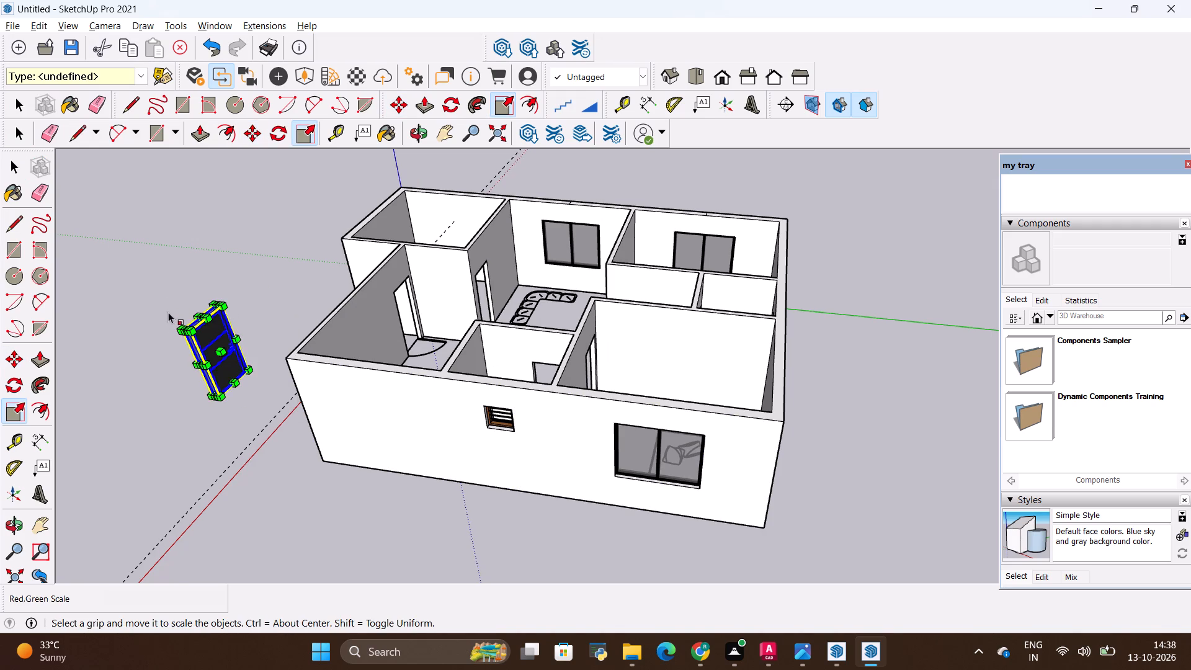
scroll(169, 315, "up", 18)
middle_click_drag(183, 348, 252, 334)
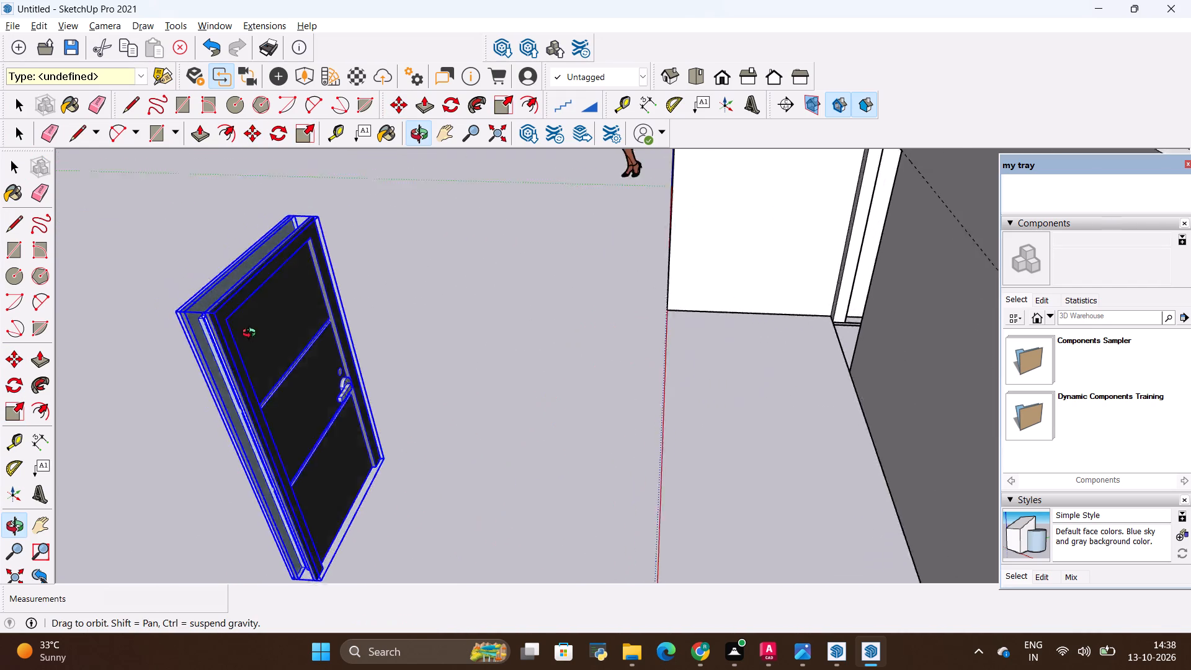
middle_click_drag(252, 334, 151, 365)
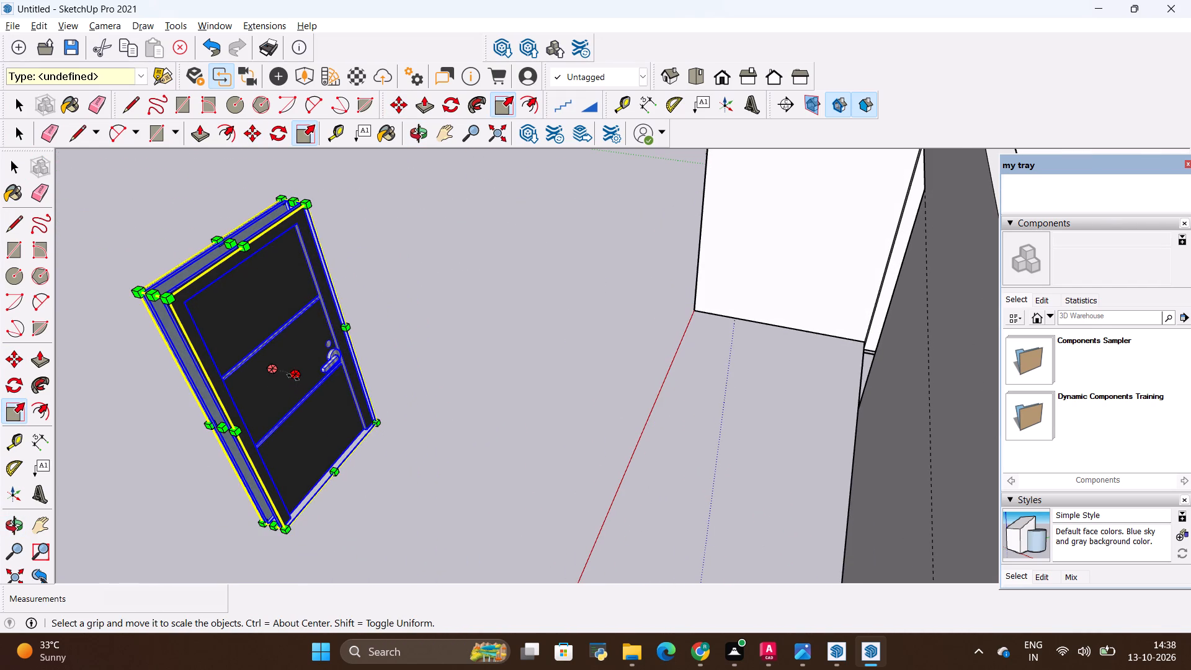
left_click(293, 377)
left_click(282, 377)
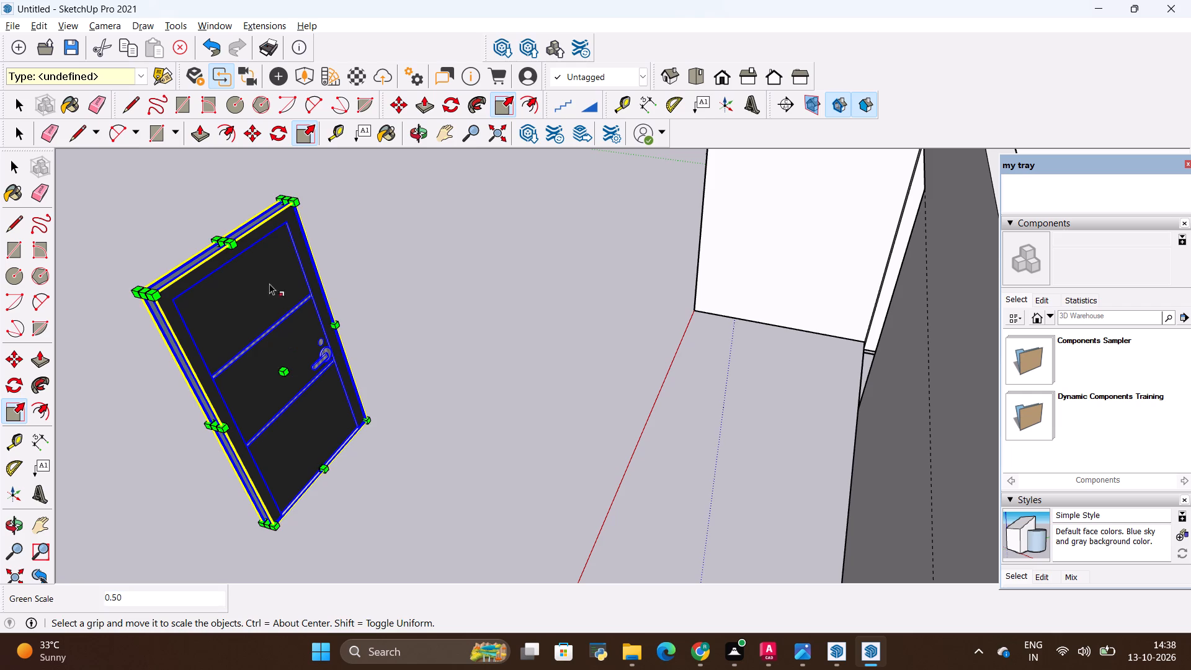
key("space")
left_click(163, 223)
Scale the door's width and height from its upper corner to about 0.73 and 0.76.
scroll(232, 334, "down", 6)
middle_click_drag(189, 351, 384, 274)
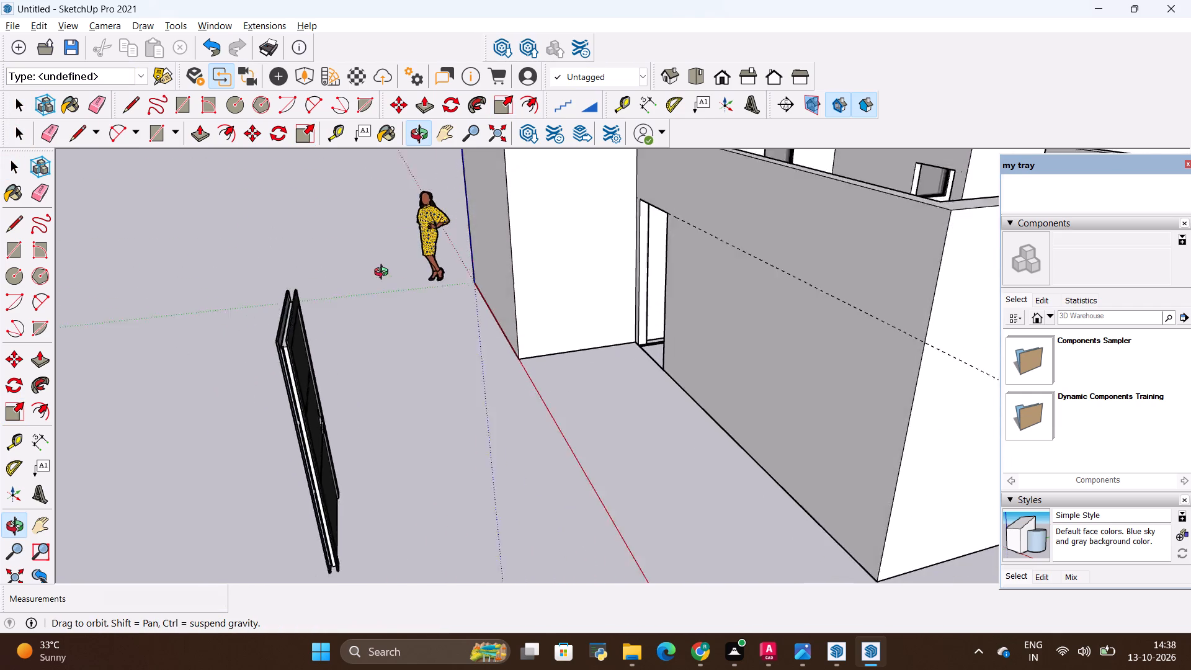
middle_click_drag(384, 274, 245, 319)
left_click(242, 318)
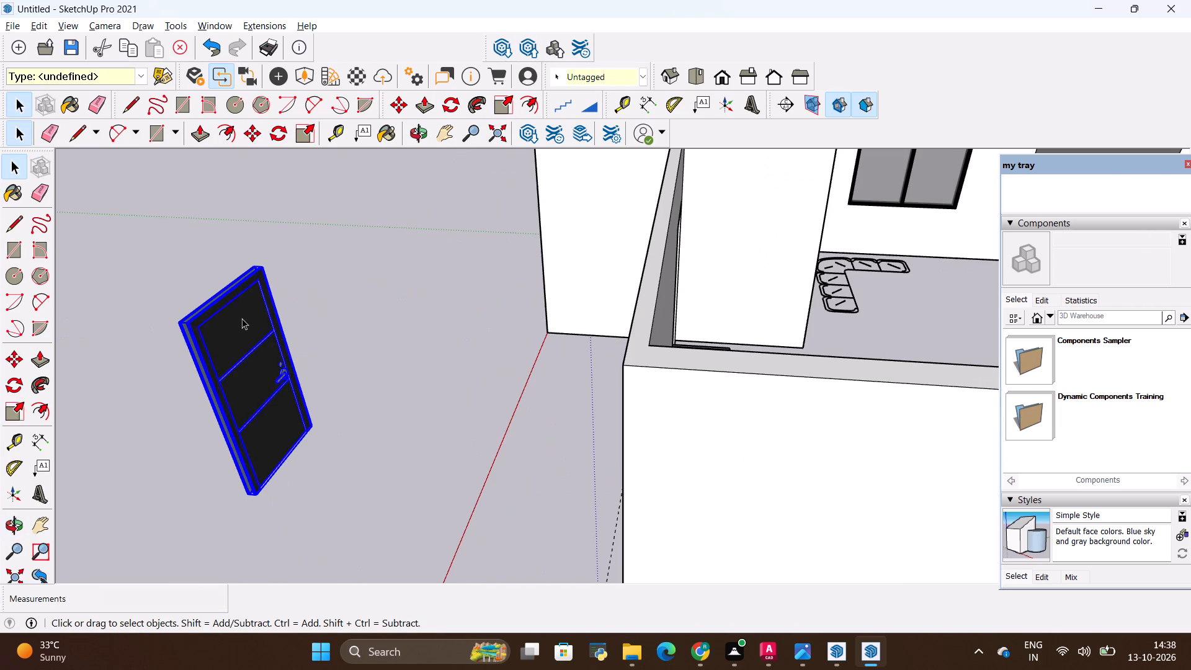
key("s")
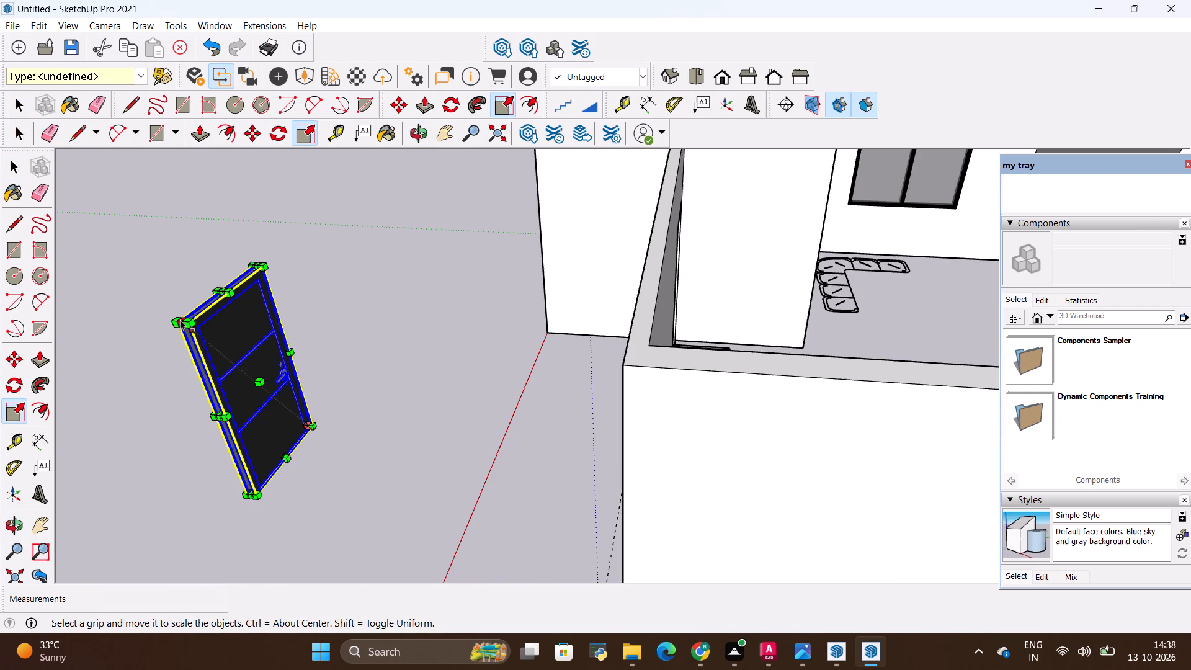
left_click(180, 319)
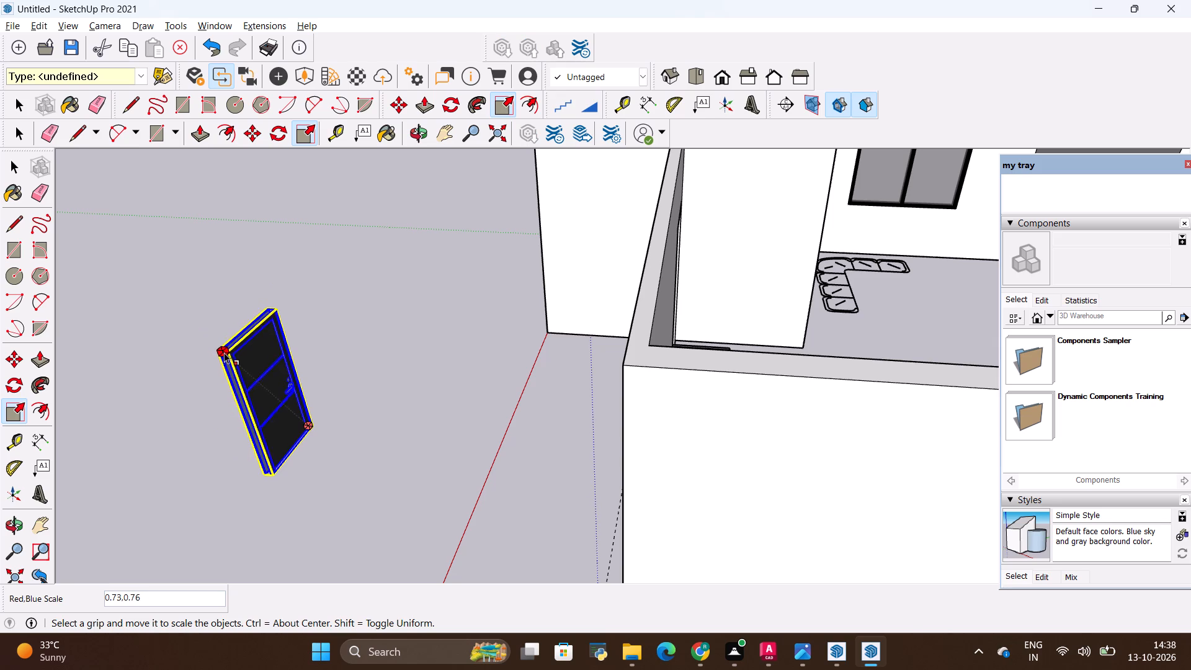
left_click(225, 353)
key("space")
left_click(194, 312)
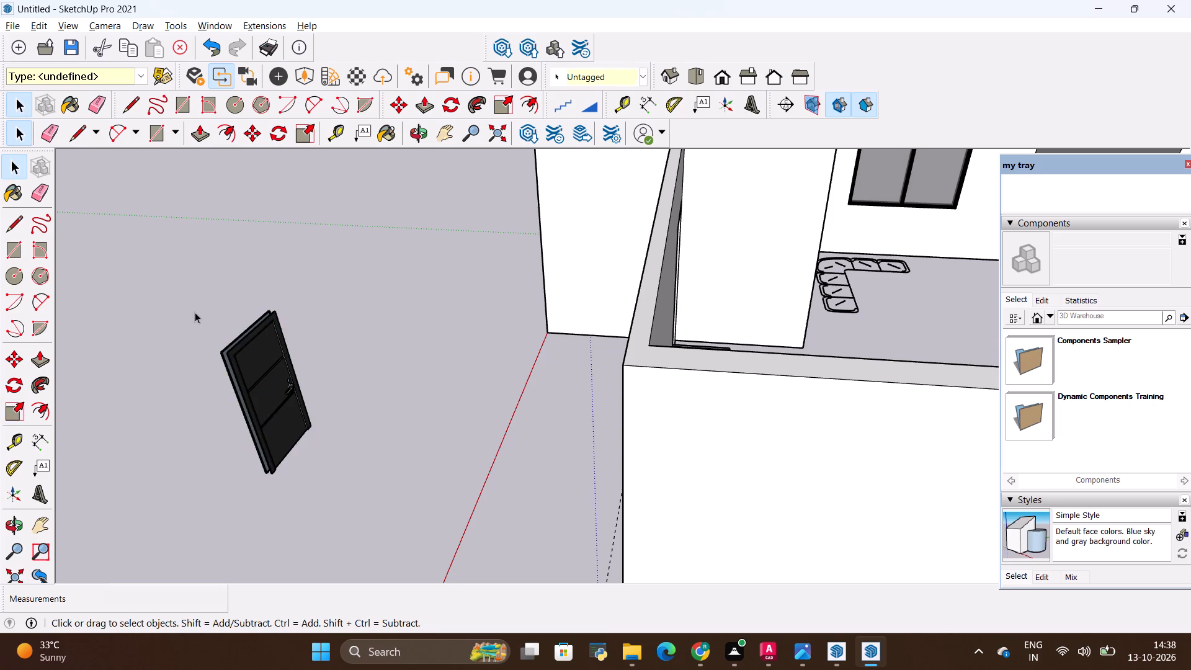
Move the door by its lower corner into the main doorway near the stairs, set against the opening's bottom corner.
left_click(264, 358)
key("m")
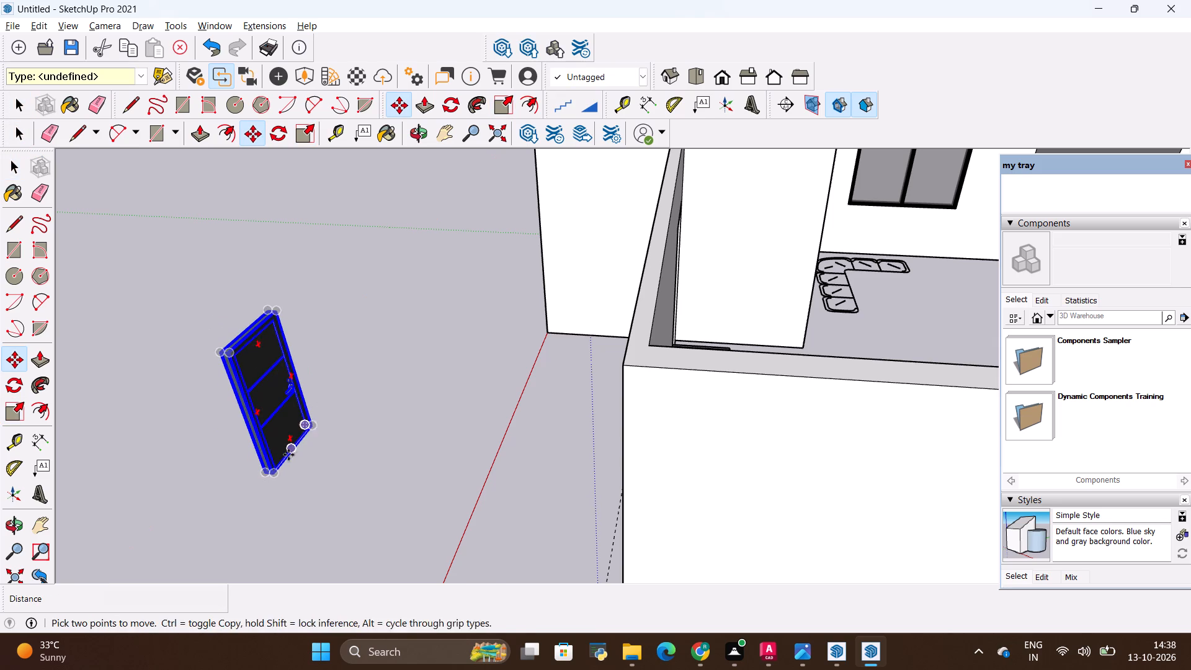
left_click(273, 468)
scroll(361, 373, "down", 13)
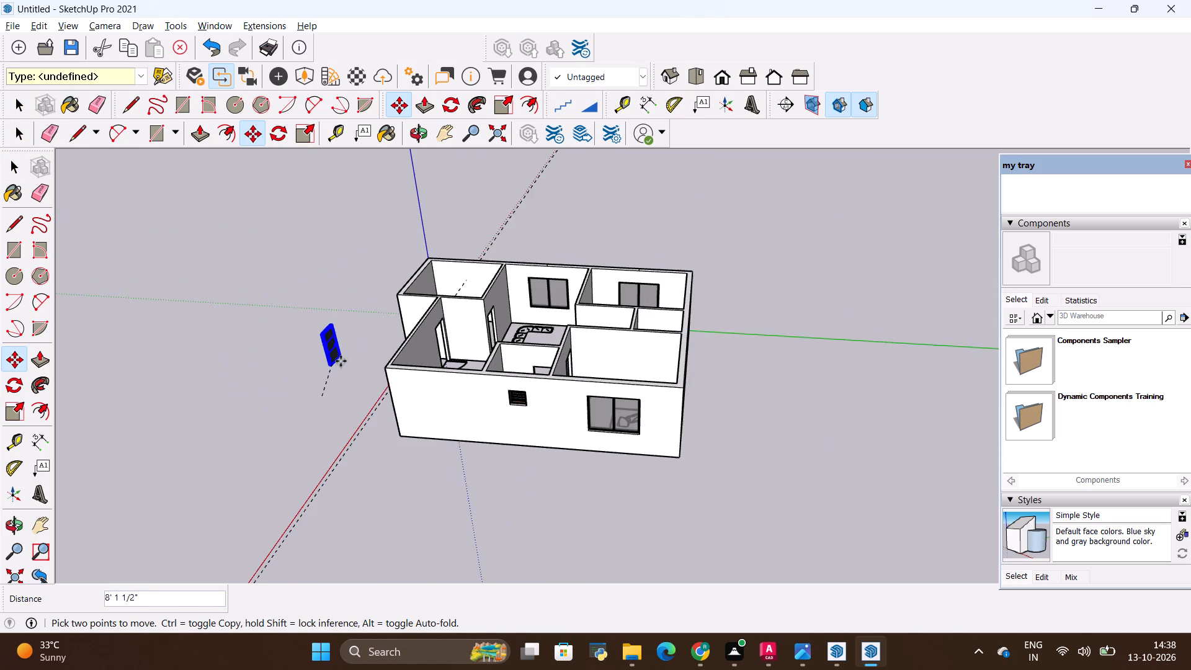
middle_click_drag(623, 364, 359, 488)
scroll(519, 246, "up", 9)
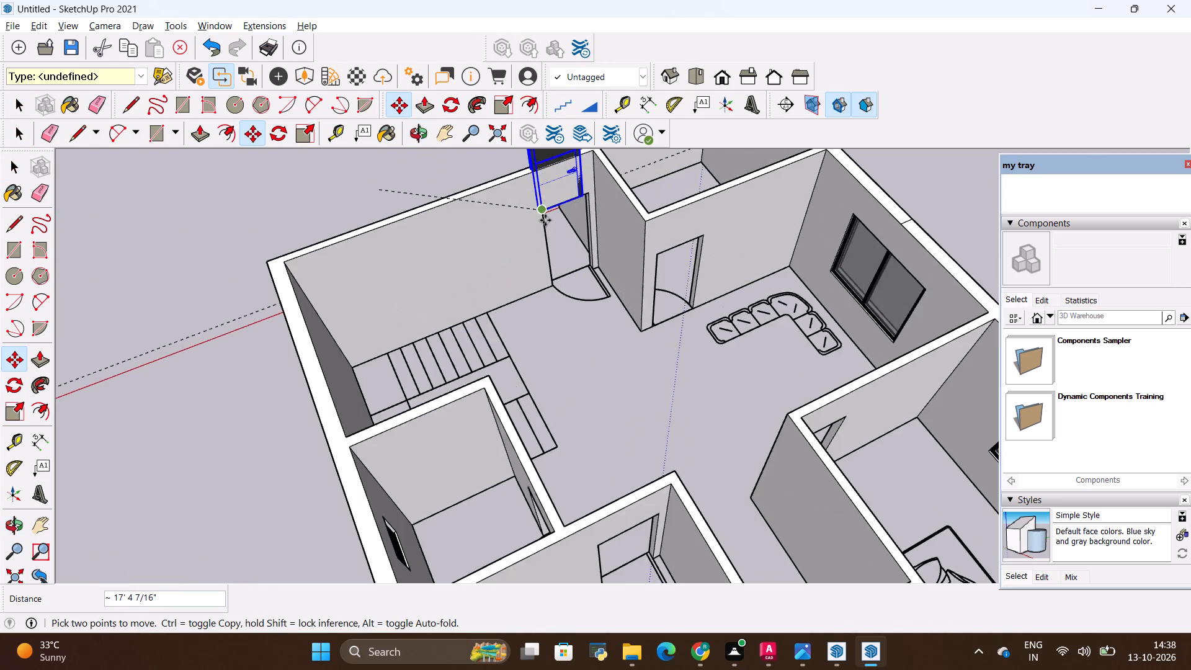
scroll(545, 220, "up", 16)
middle_click_drag(649, 378, 532, 408)
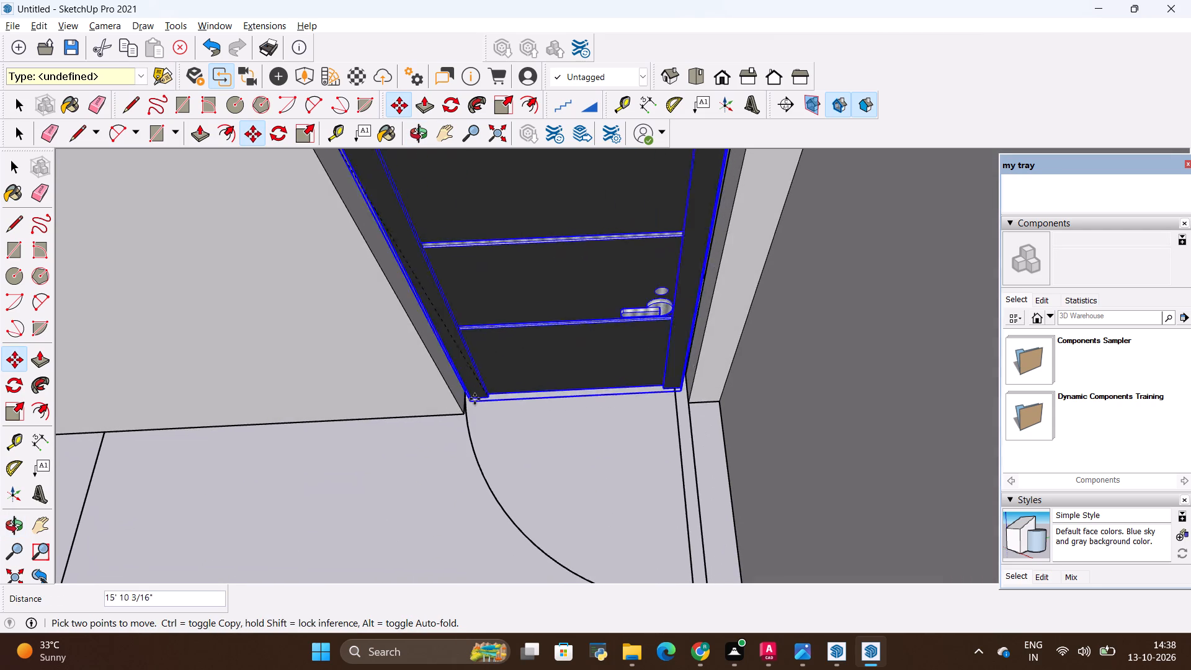
left_click(501, 400)
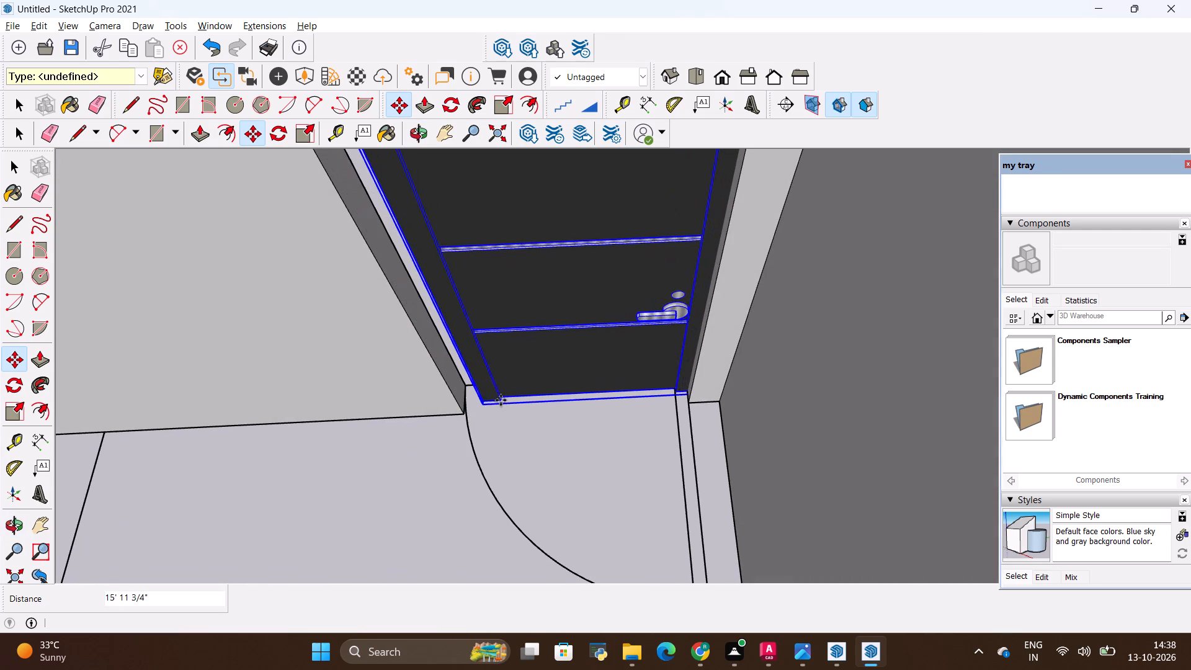
scroll(478, 417, "up", 9)
left_click(485, 396)
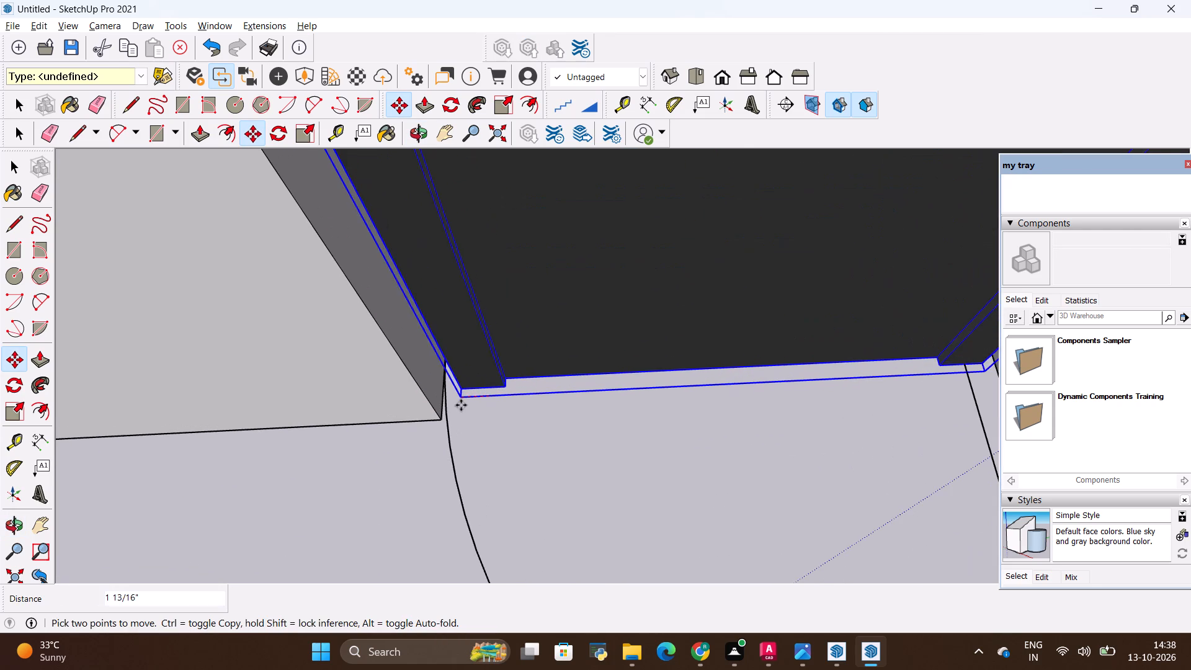
scroll(443, 413, "up", 11)
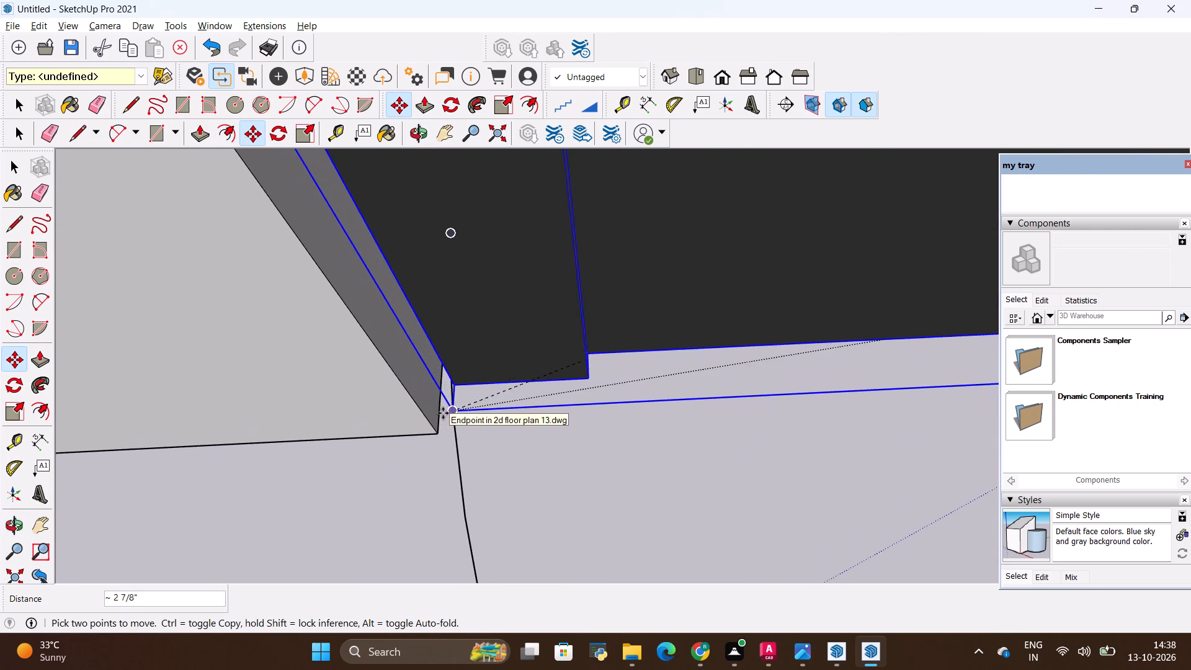
left_click(440, 419)
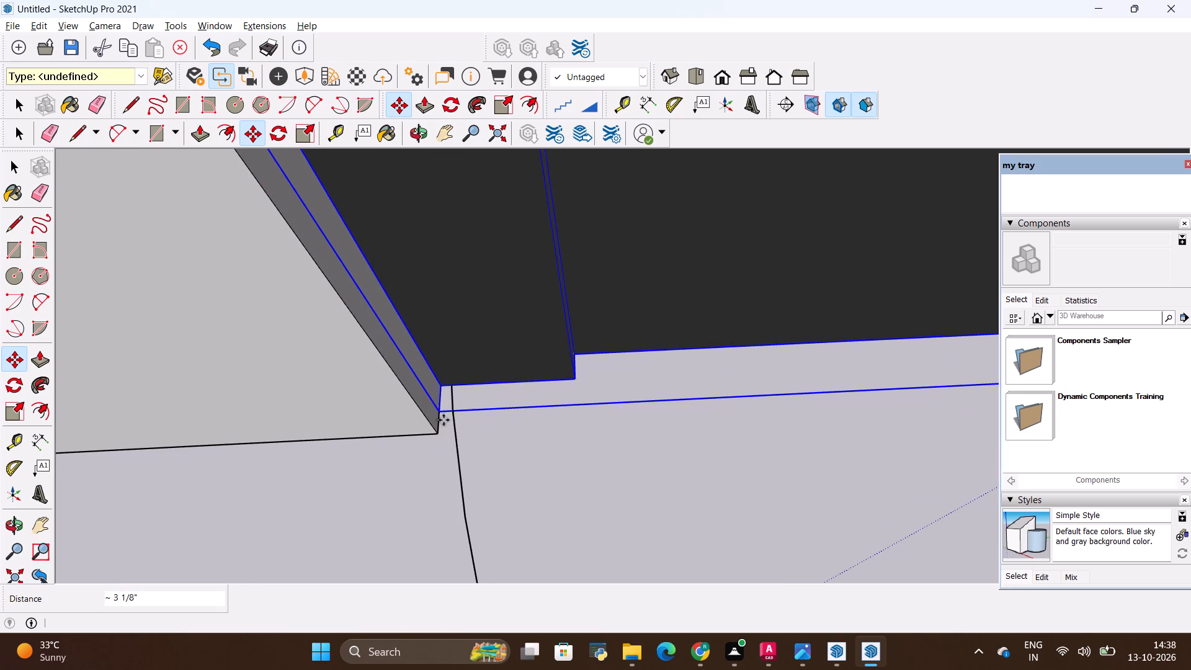
Scale the door's thickness to about 0.62 and stretch its width and height to the doorway's opposite upper corner.
scroll(544, 434, "down", 20)
scroll(544, 434, "down", 11)
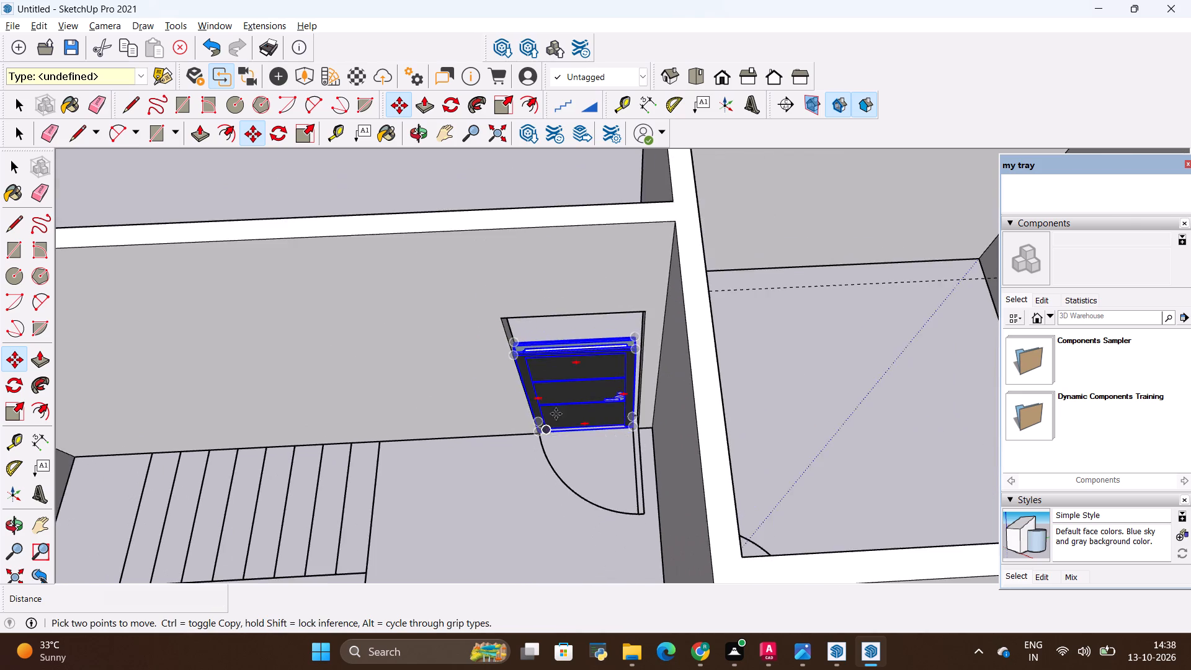
scroll(562, 383, "up", 7)
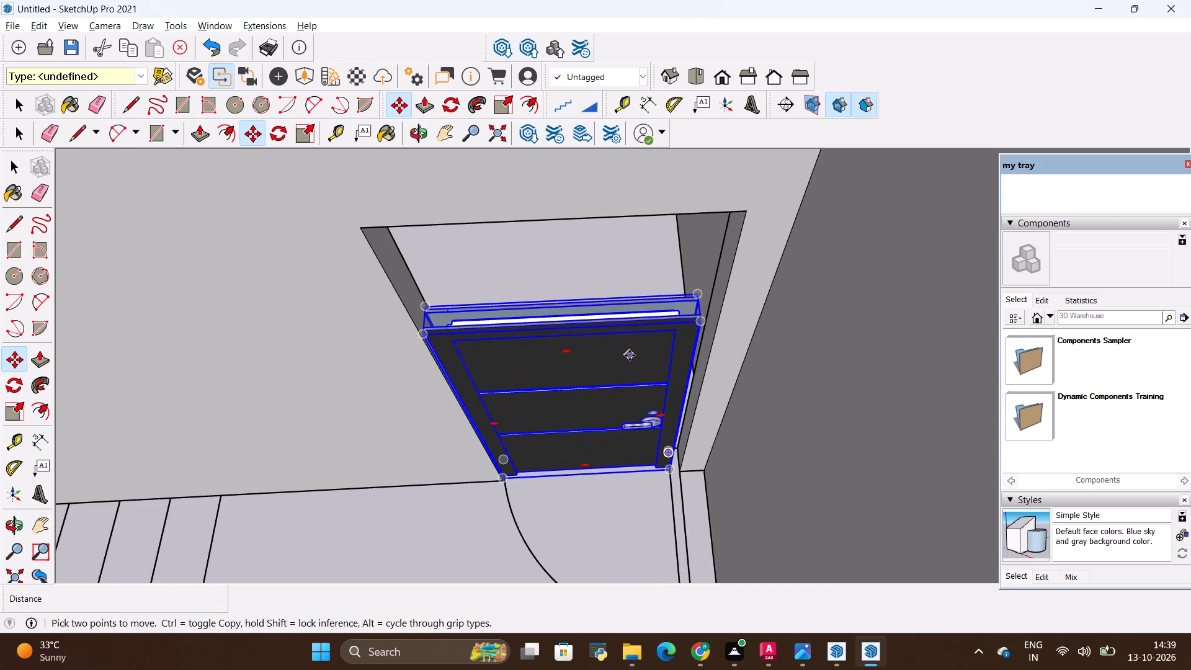
key("s")
left_click(579, 413)
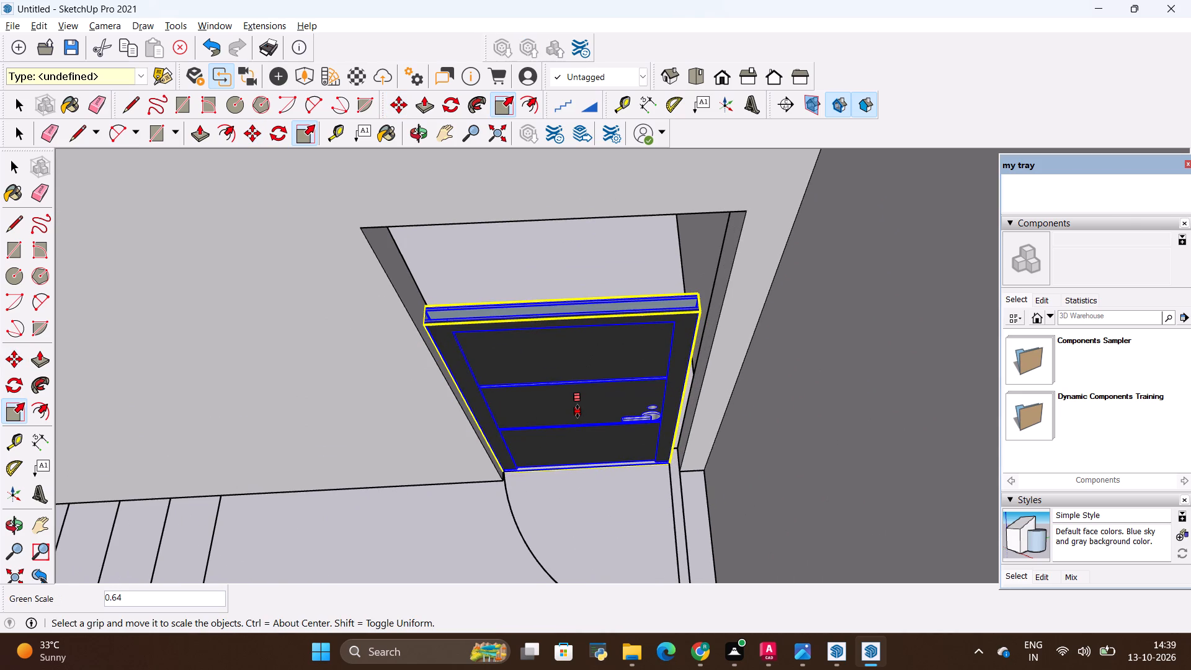
left_click(578, 411)
left_click(699, 298)
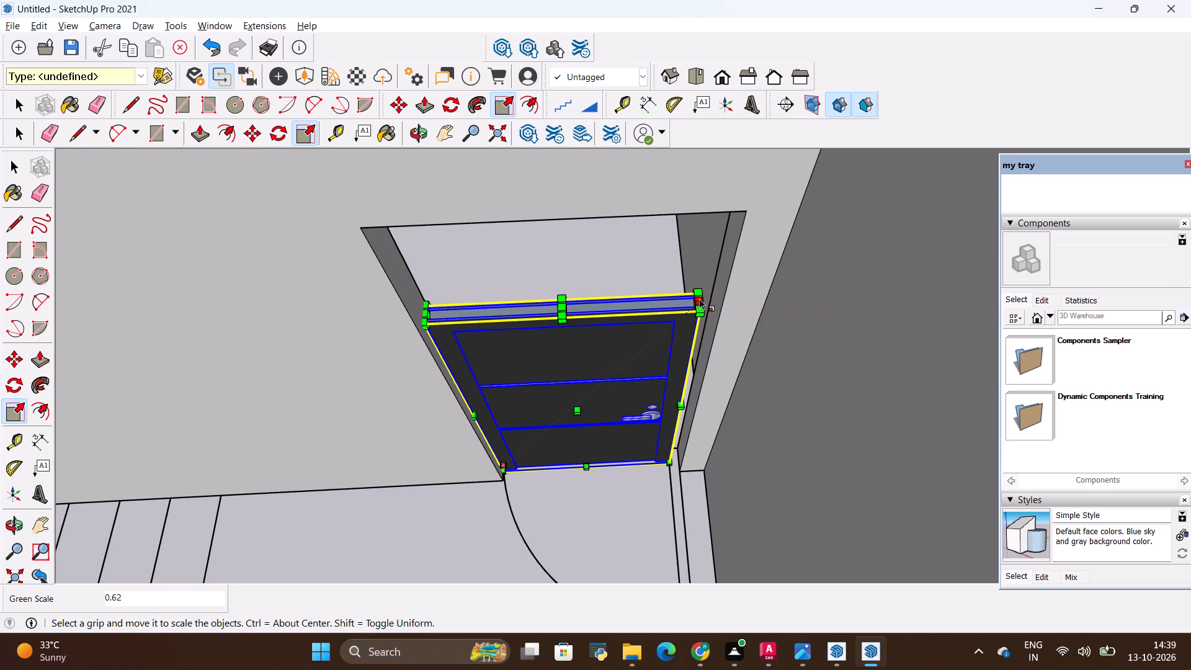
left_click(749, 208)
Copy the fitted door by its lower corner about 7' 4 1/4" into the adjacent room's doorway near the sofa.
scroll(673, 264, "down", 6)
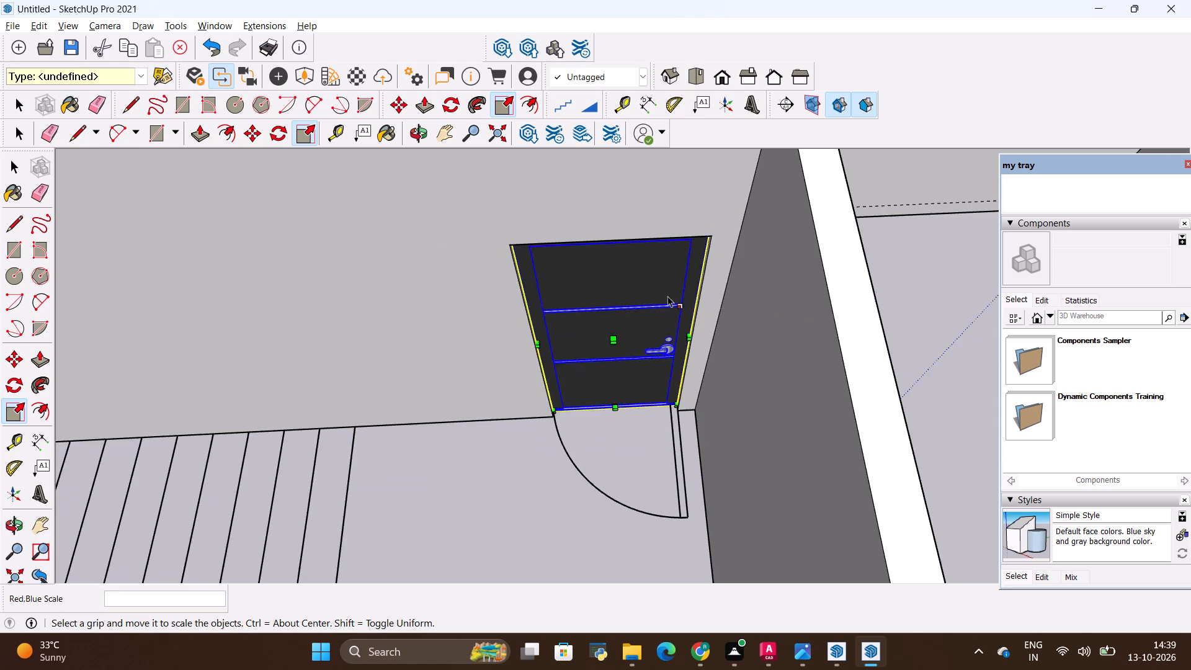
middle_click_drag(683, 343, 633, 243)
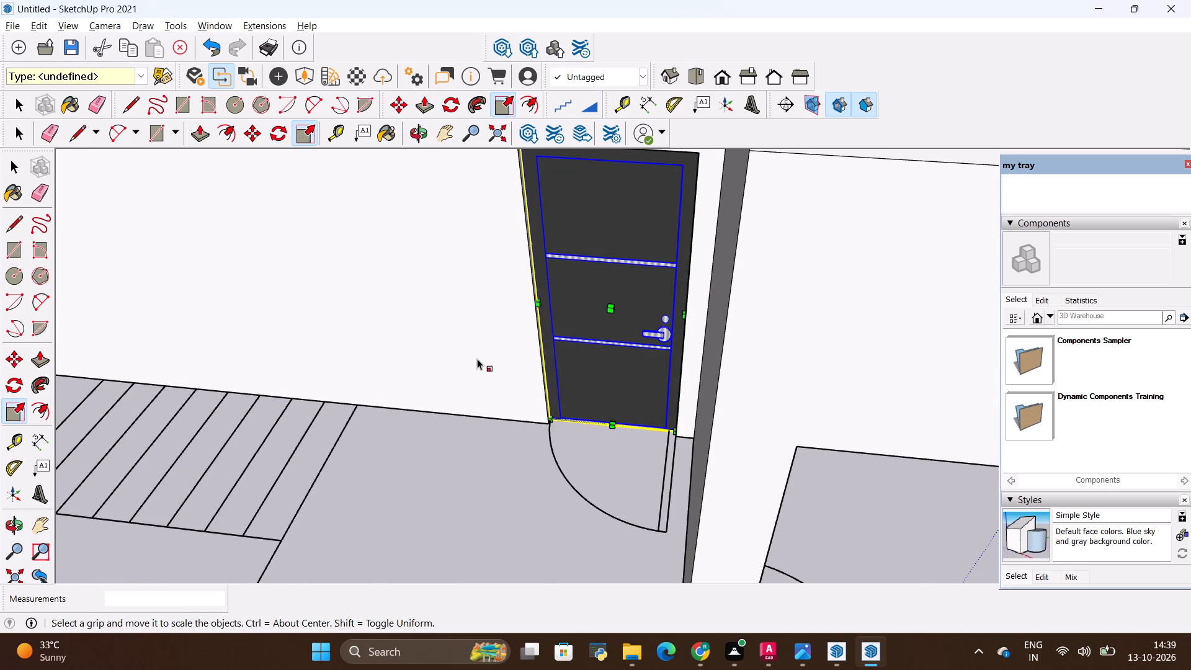
key("m")
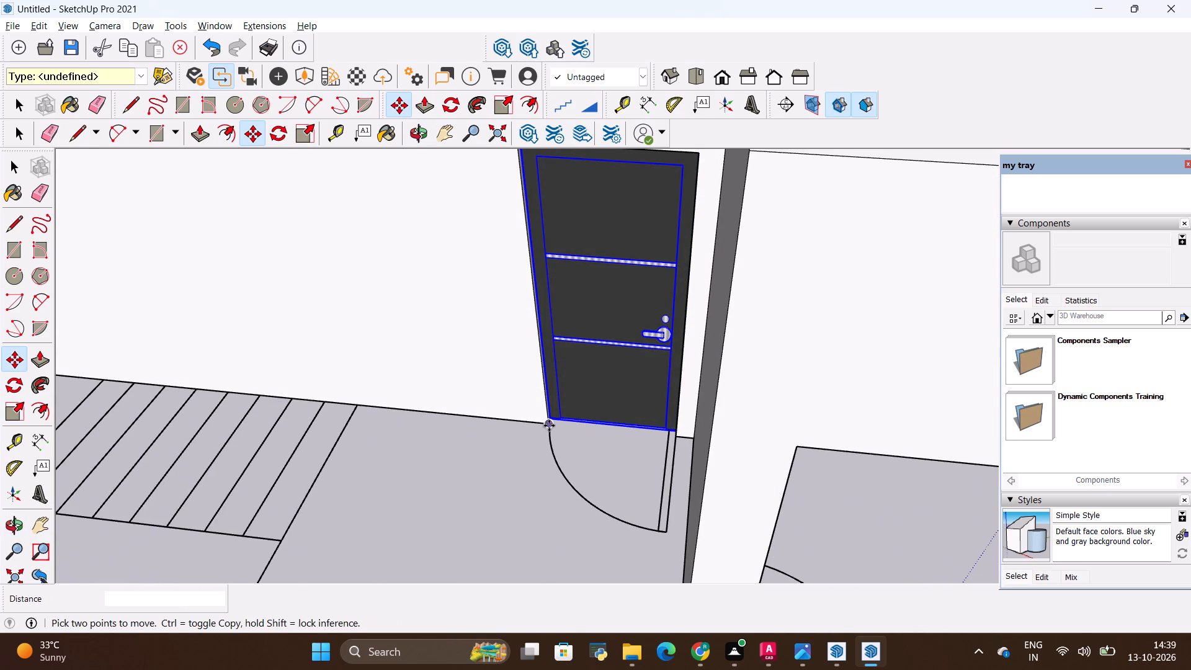
left_click(549, 425)
scroll(585, 411, "down", 13)
scroll(589, 464, "up", 2)
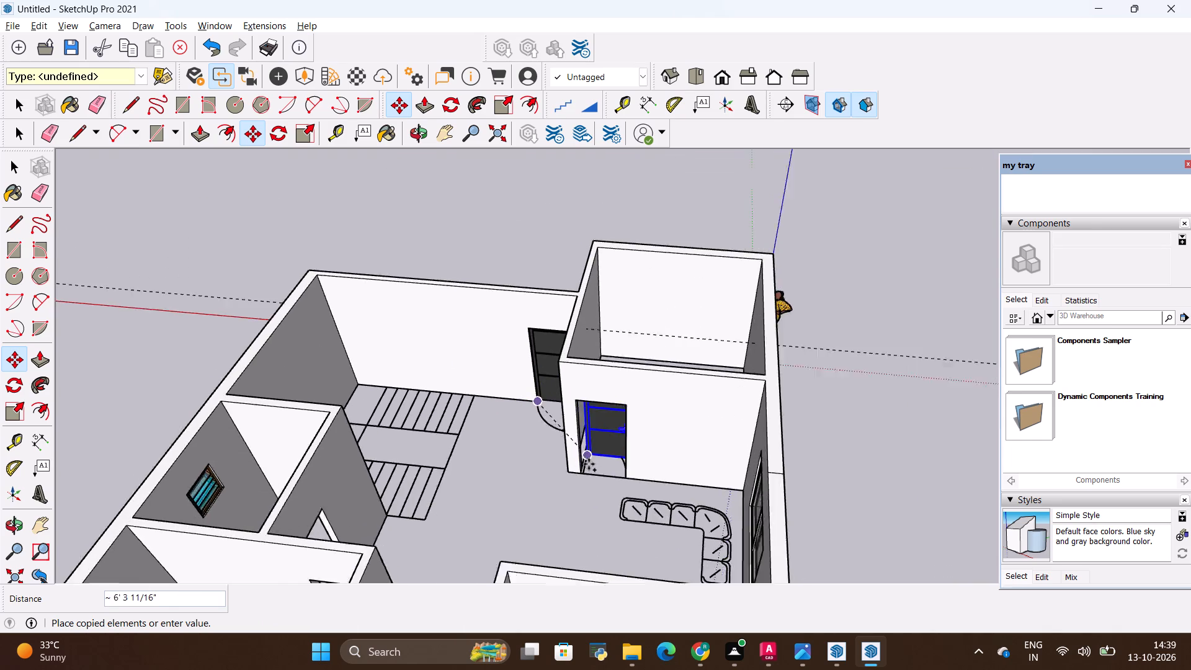
scroll(589, 464, "up", 19)
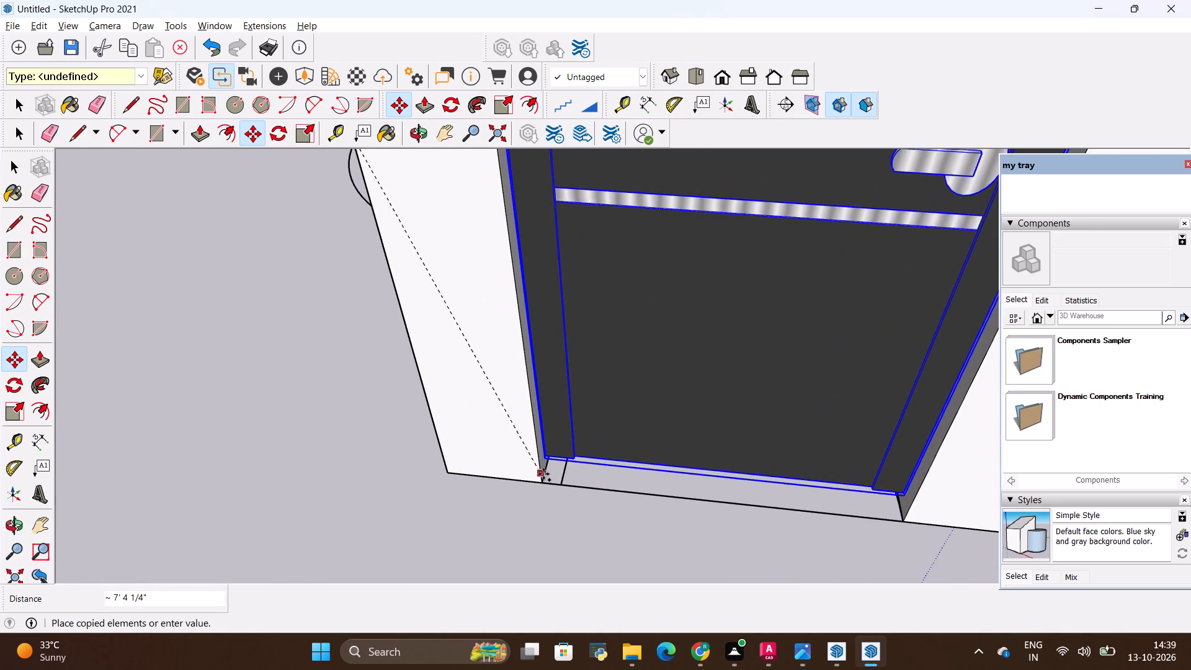
left_click(544, 476)
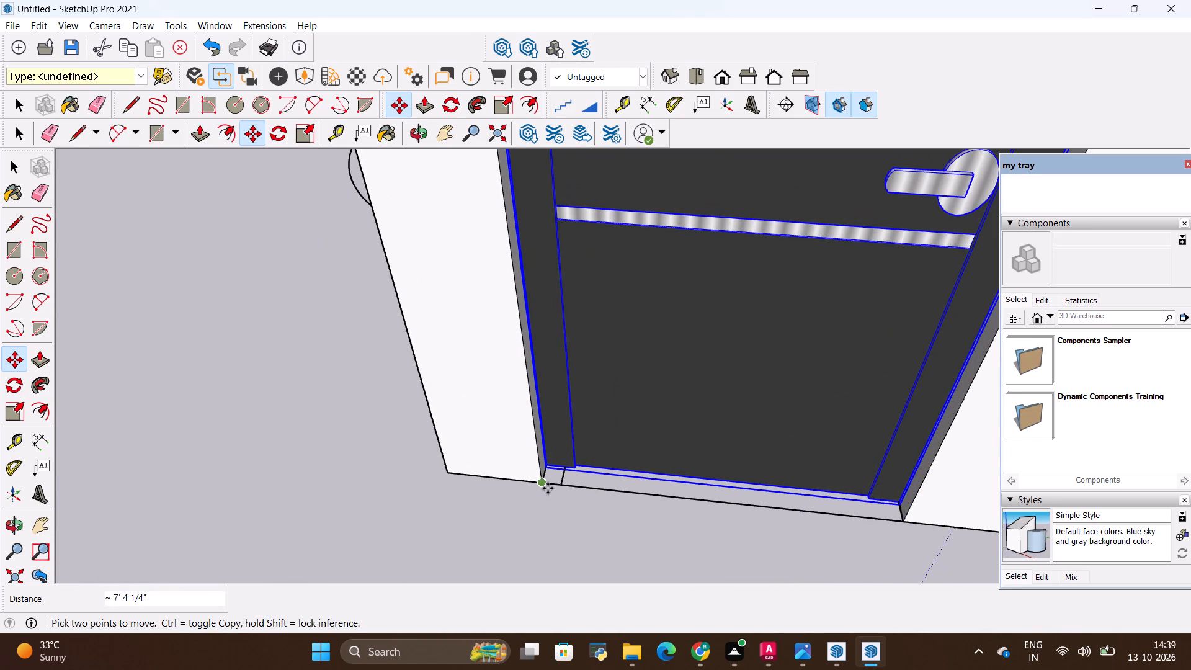
Copy the fitted door by its lower corner 13' into the doorway of the bedroom nearest the sofa.
left_click_drag(548, 488, 533, 488, "ctrl")
scroll(508, 477, "down", 12)
scroll(638, 456, "down", 12)
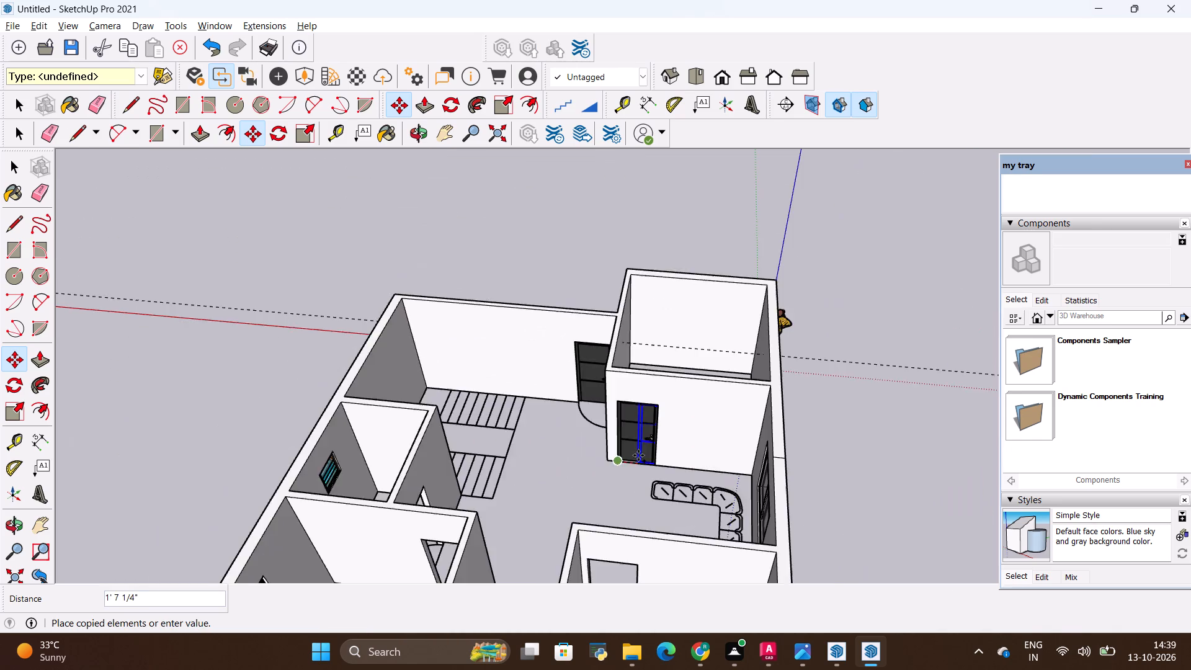
scroll(639, 454, "down", 14)
scroll(591, 539, "up", 5)
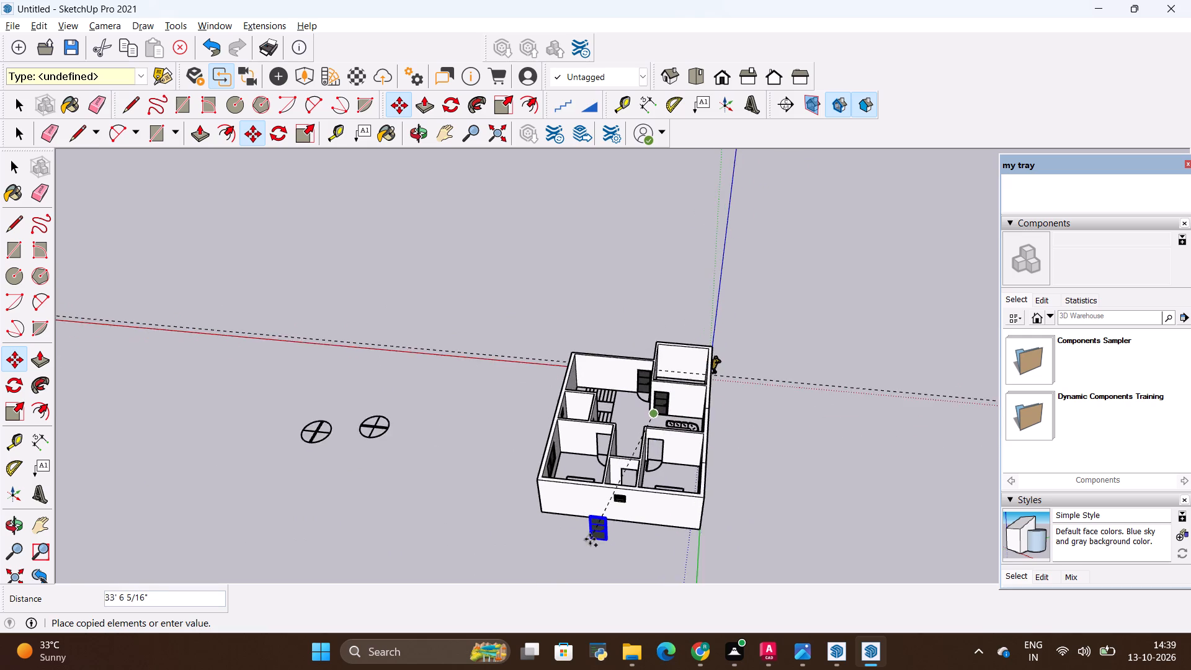
scroll(590, 539, "up", 2)
scroll(690, 448, "up", 7)
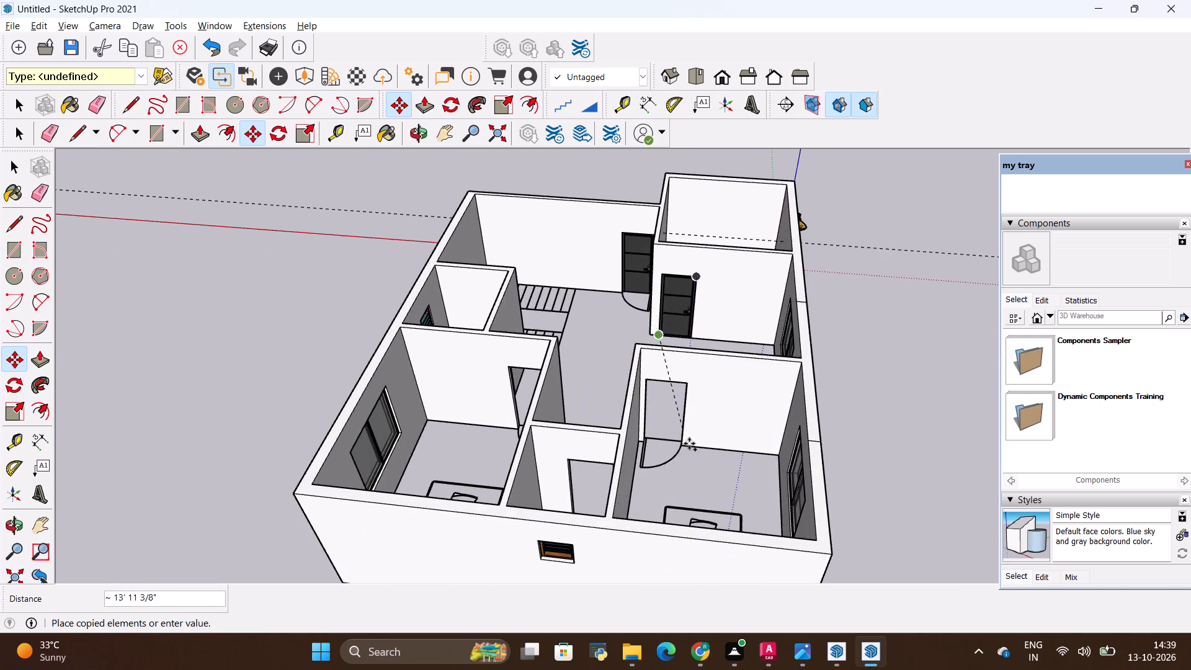
scroll(695, 462, "up", 5)
scroll(649, 436, "up", 17)
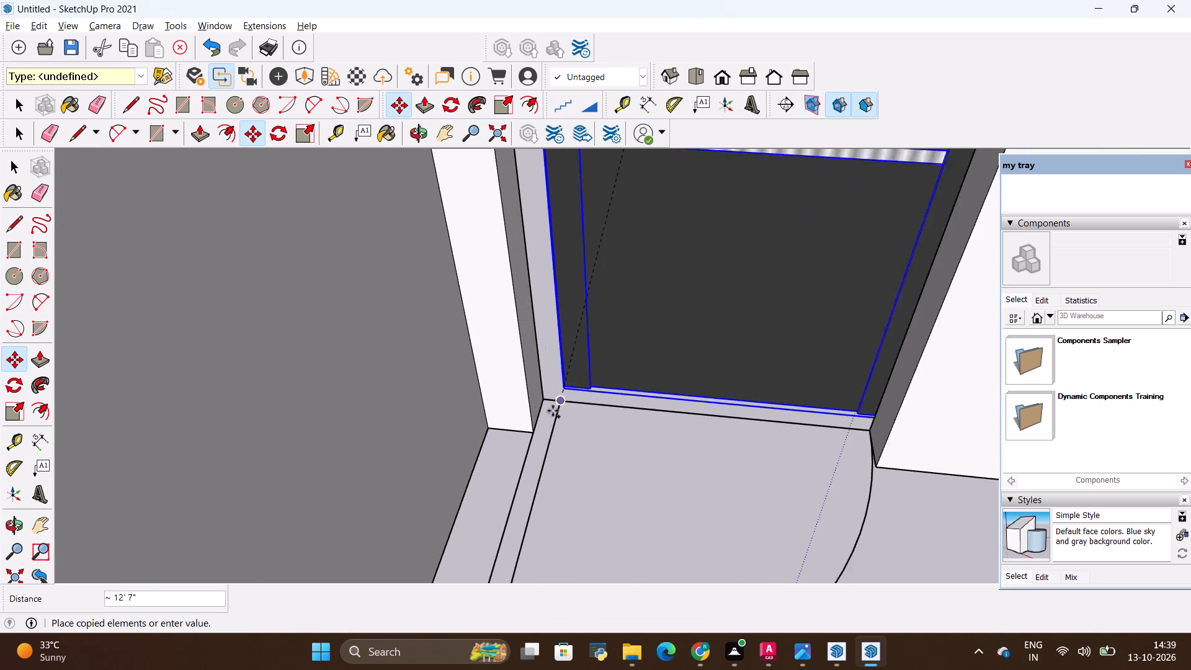
scroll(553, 411, "up", 7)
left_click(520, 431)
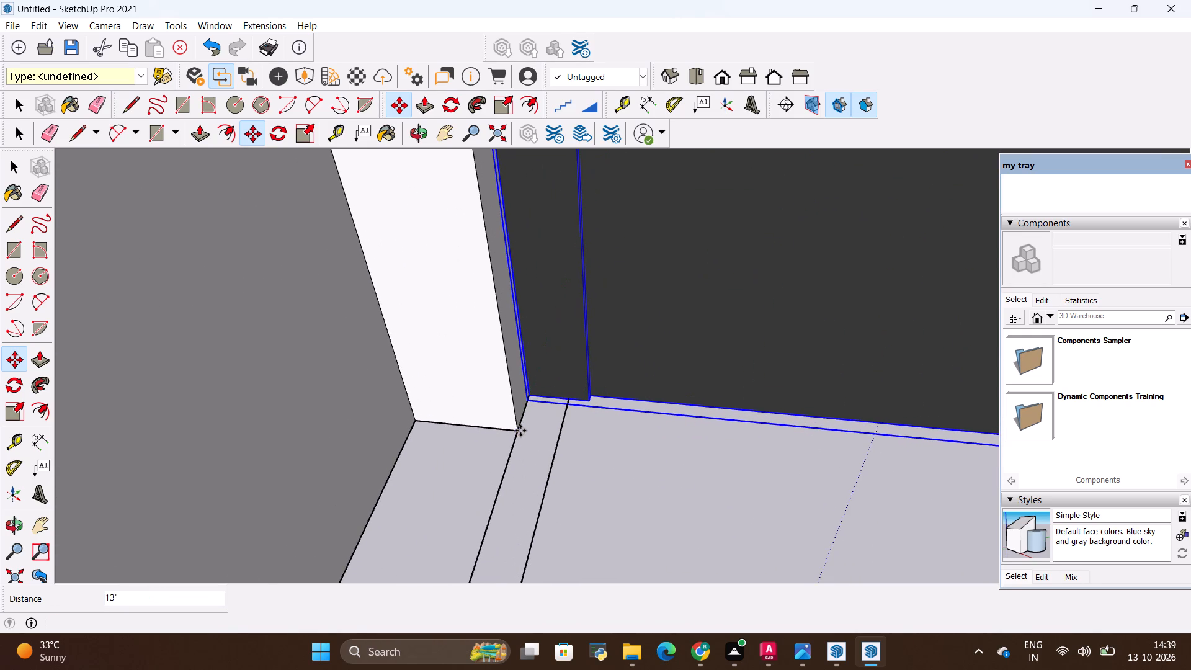
Copy the door by its lower corner 10' 3" into the other bedroom's doorway, across the small middle room.
left_click(519, 433, "ctrl")
scroll(672, 481, "down", 7)
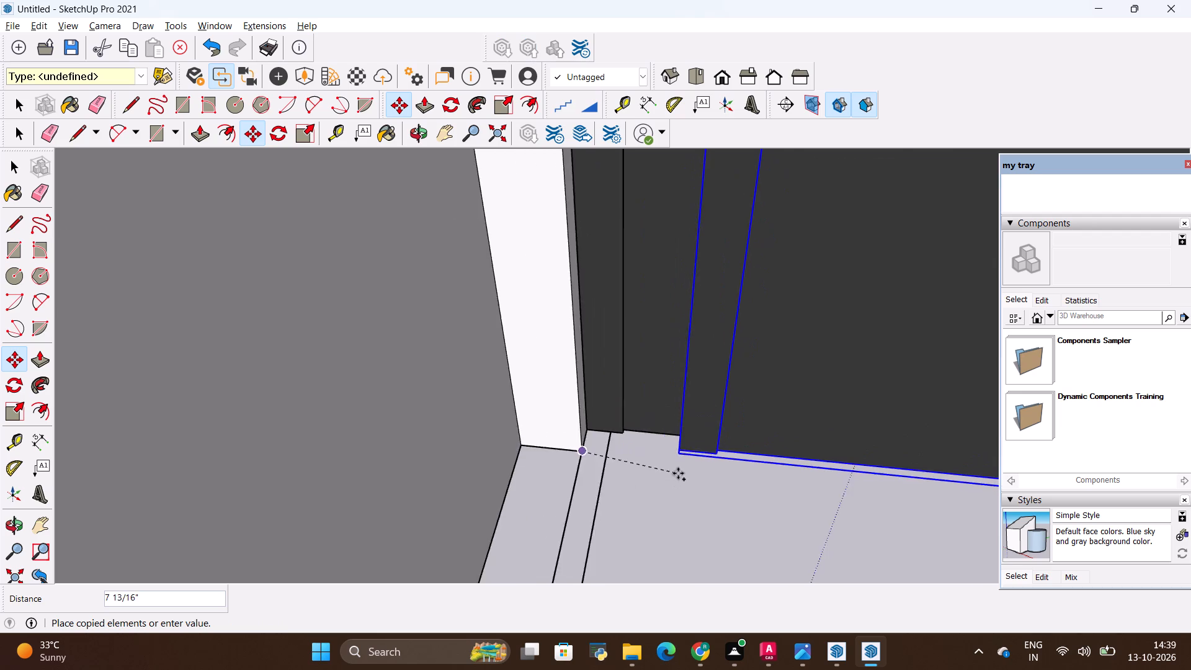
scroll(678, 473, "down", 20)
scroll(678, 473, "down", 4)
scroll(764, 400, "down", 4)
scroll(545, 388, "up", 2)
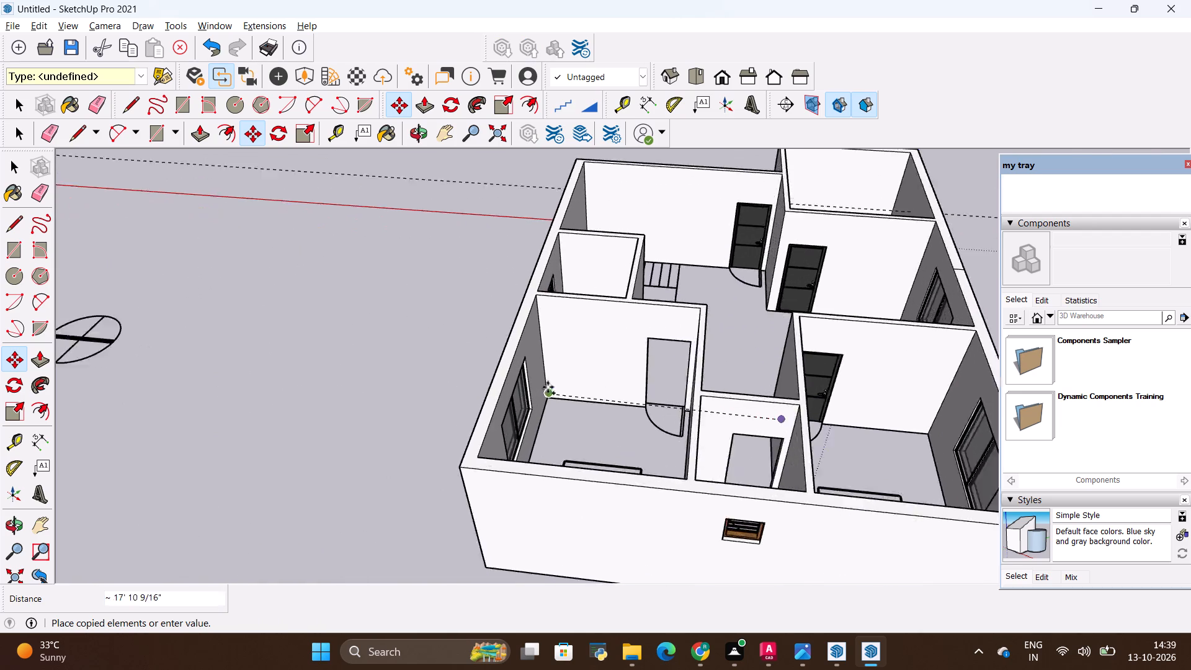
scroll(548, 387, "up", 17)
middle_click_drag(735, 429, 628, 461)
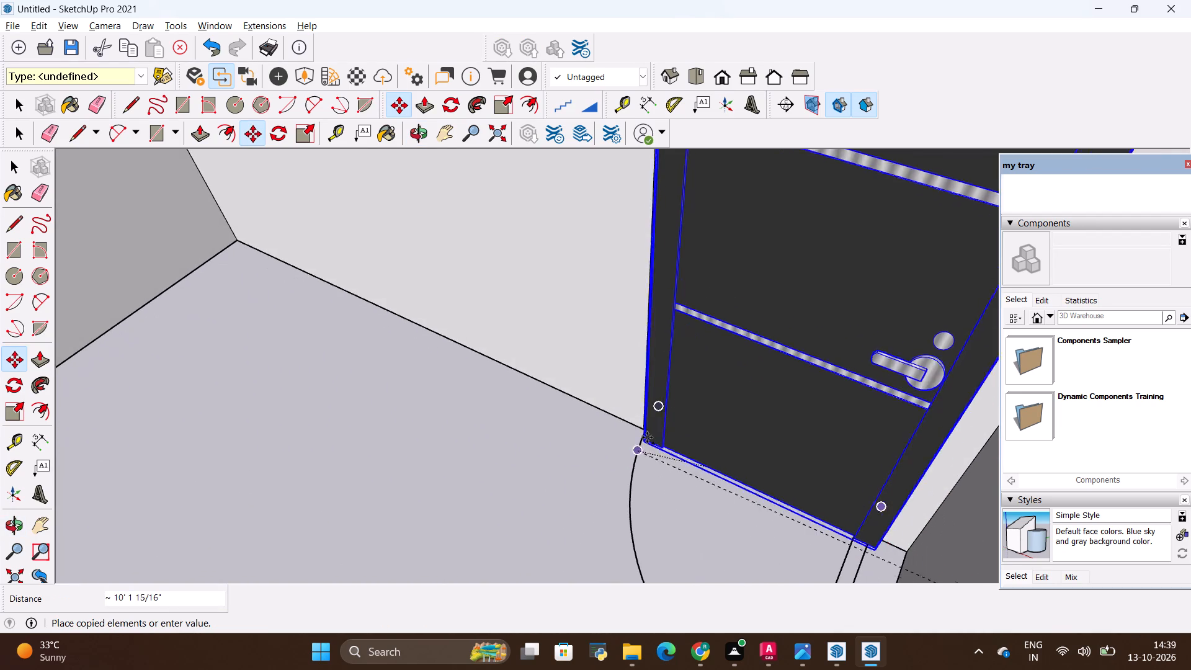
left_click(646, 426)
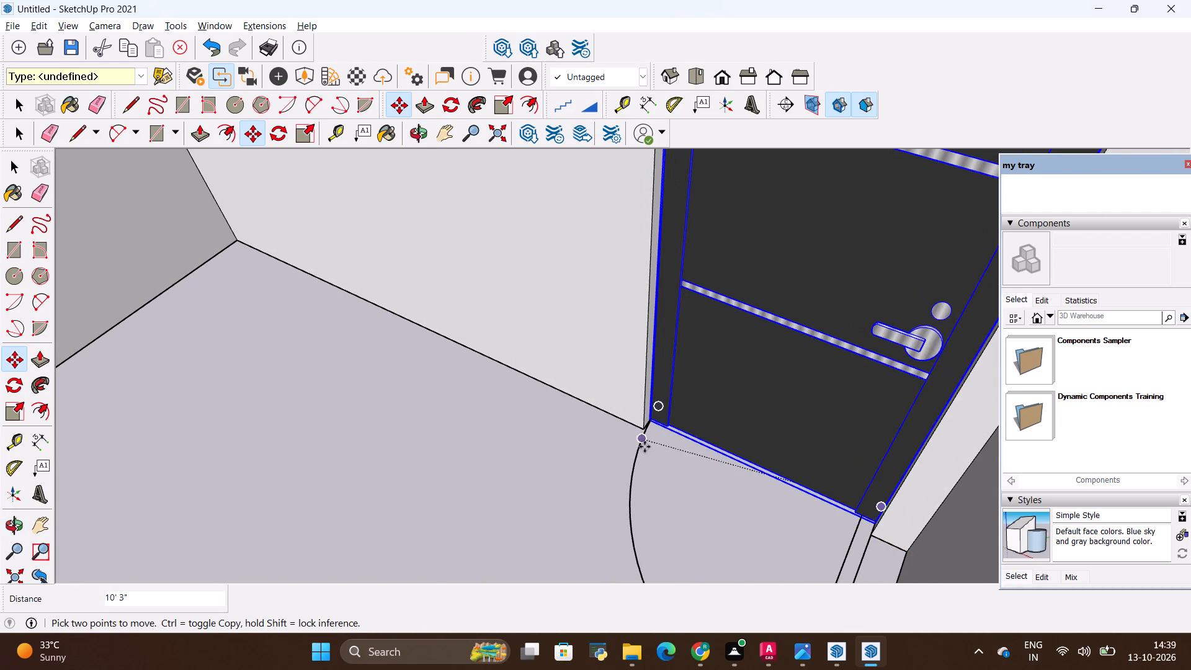
Copy the door by its lower corner 10' into the doorway of the small room between the two bedrooms.
left_click(646, 426, "ctrl")
scroll(576, 443, "down", 14)
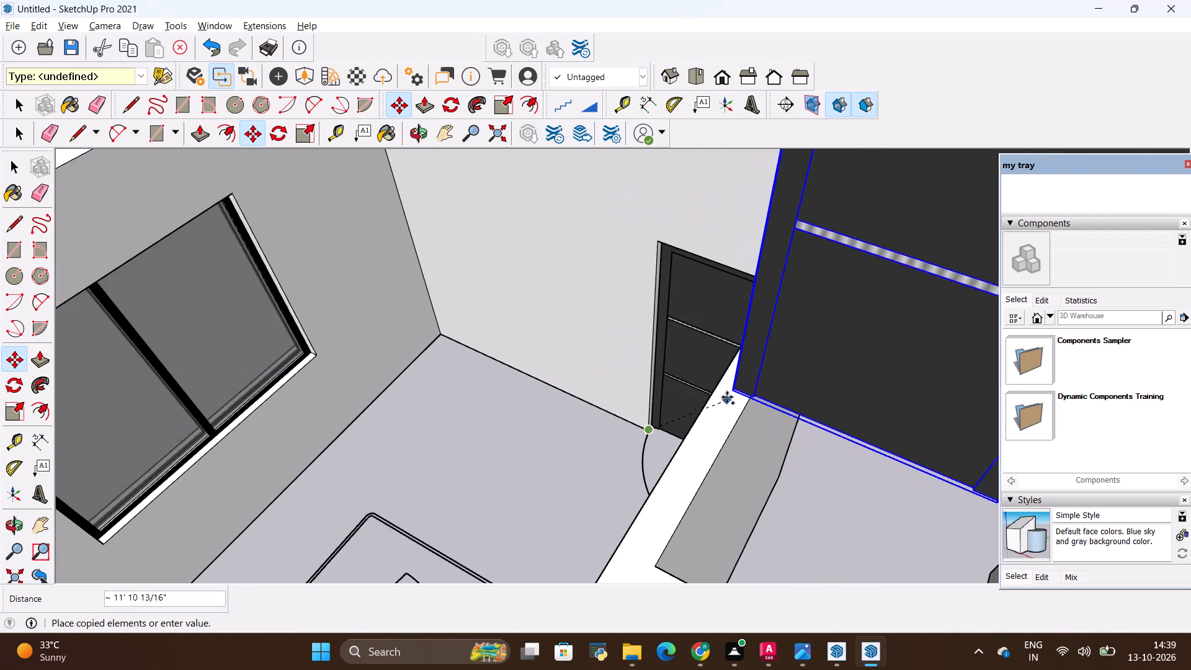
scroll(727, 397, "down", 18)
scroll(769, 545, "up", 15)
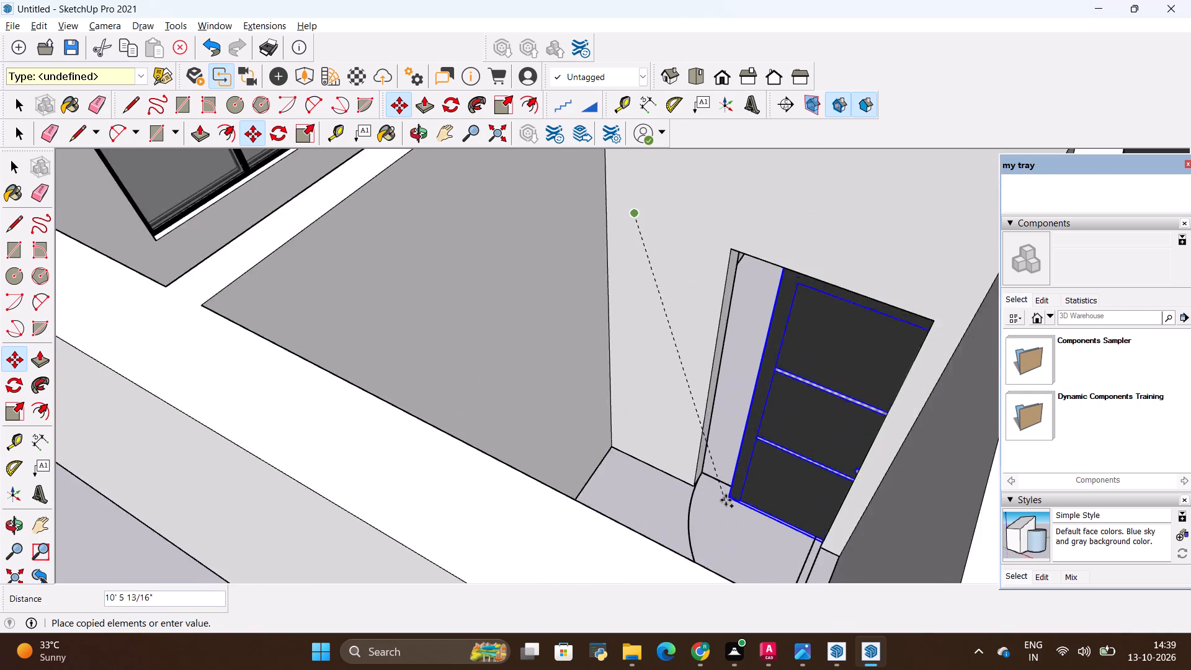
scroll(726, 500, "up", 13)
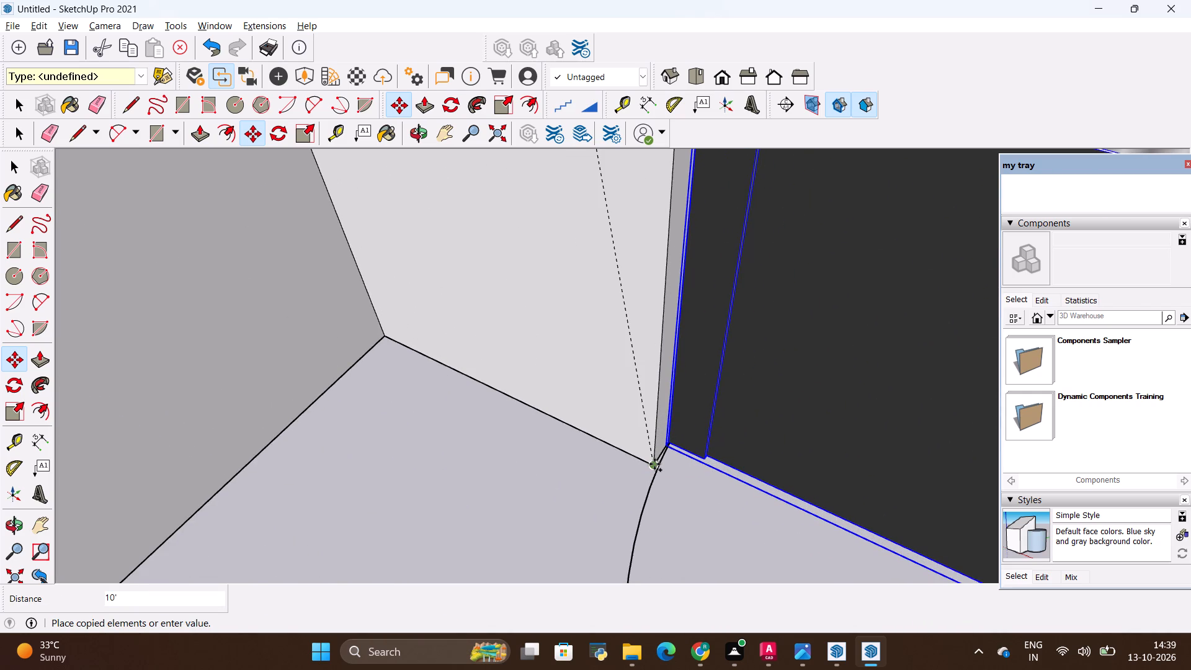
left_click(654, 464, "ctrl")
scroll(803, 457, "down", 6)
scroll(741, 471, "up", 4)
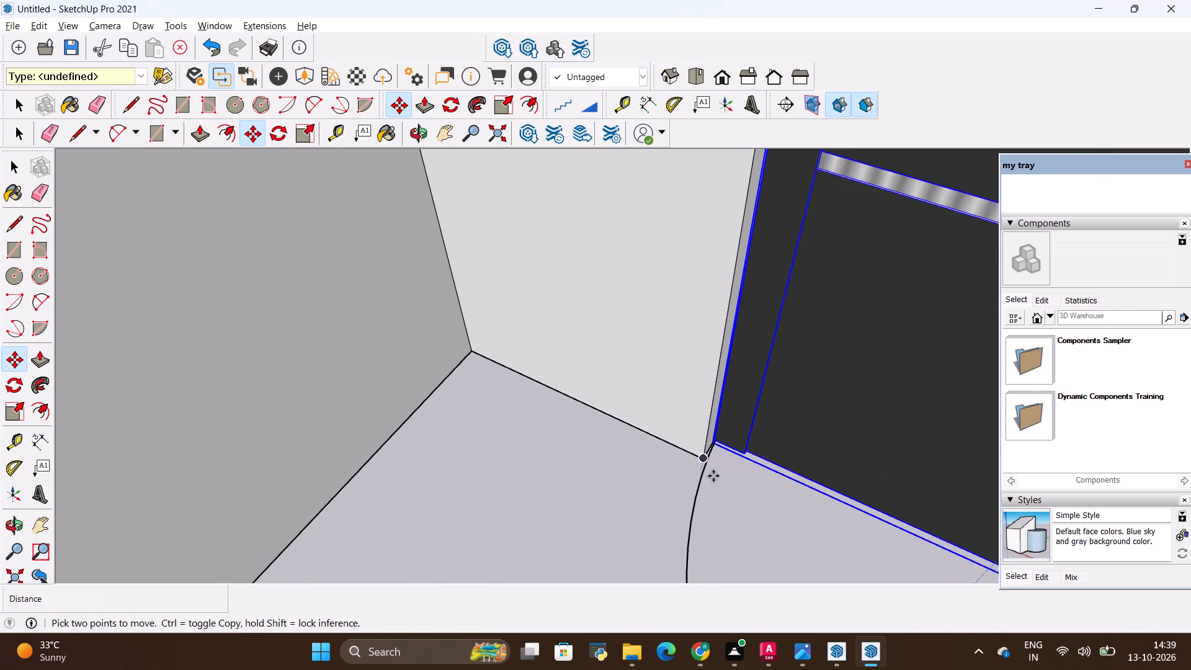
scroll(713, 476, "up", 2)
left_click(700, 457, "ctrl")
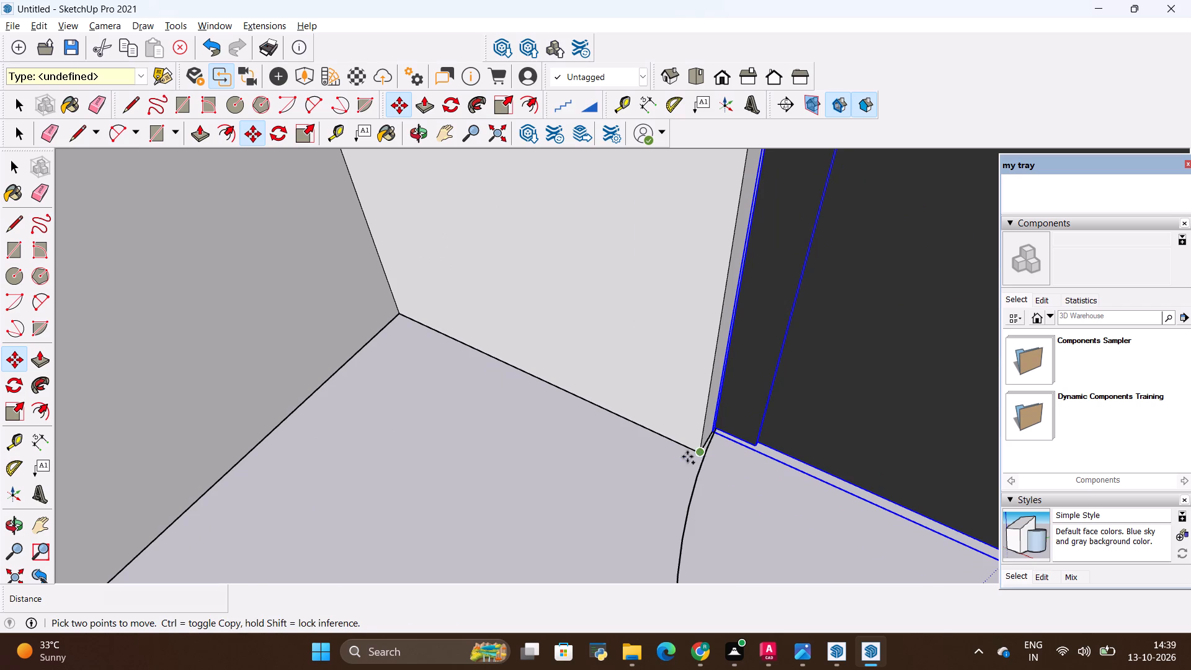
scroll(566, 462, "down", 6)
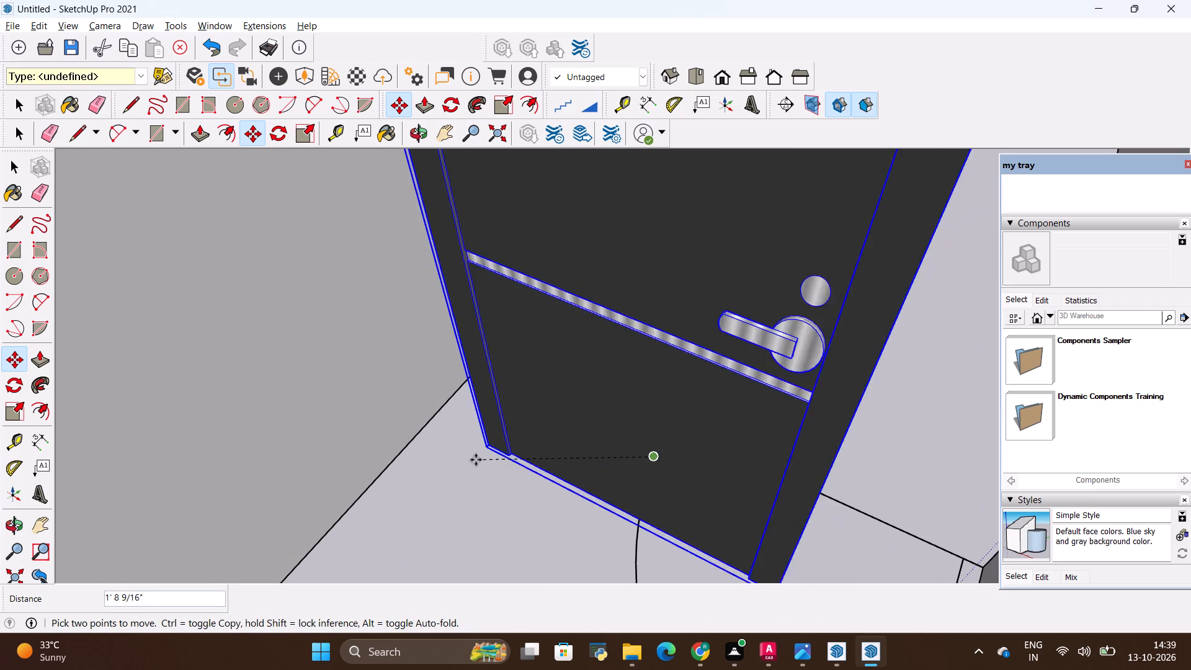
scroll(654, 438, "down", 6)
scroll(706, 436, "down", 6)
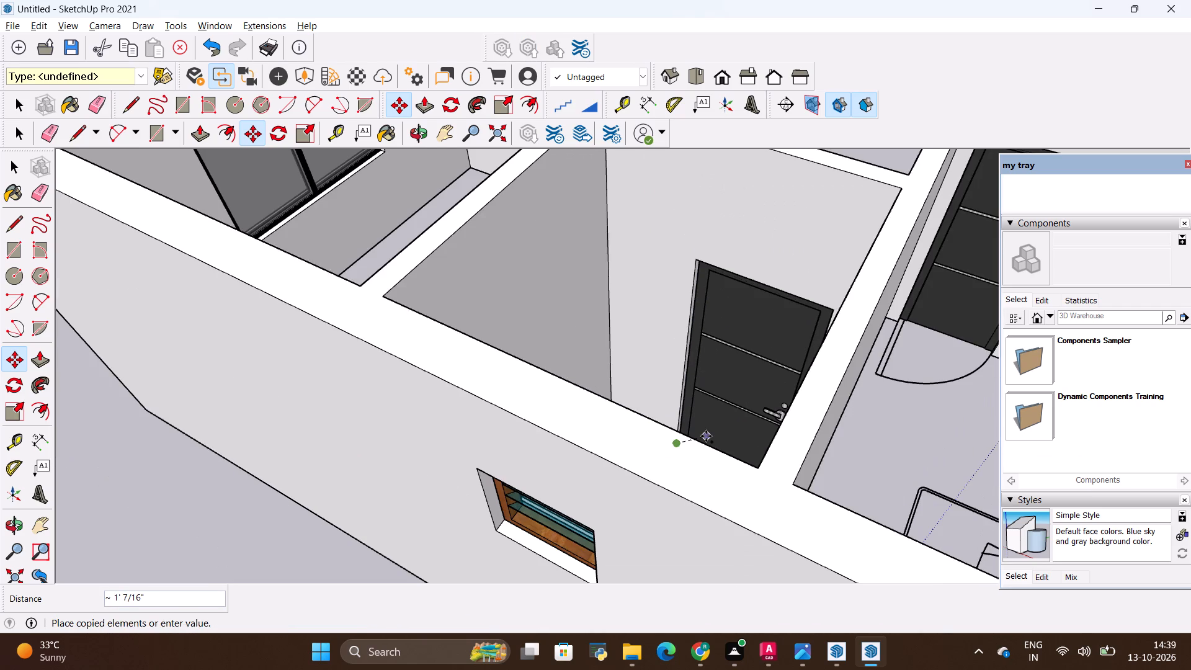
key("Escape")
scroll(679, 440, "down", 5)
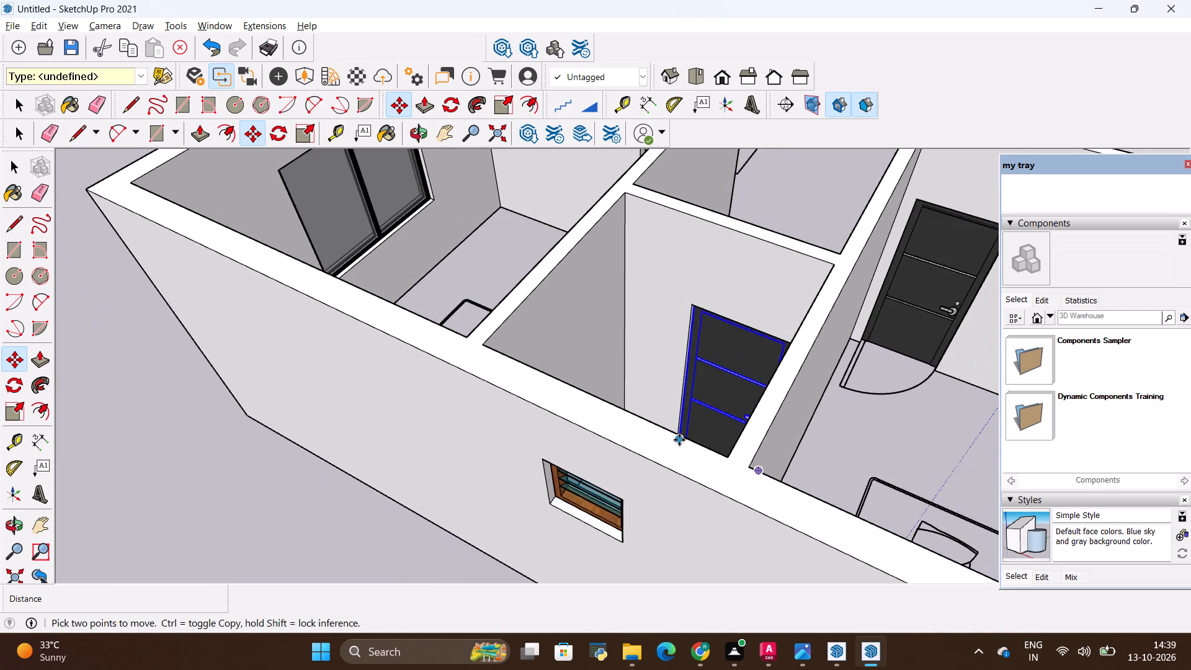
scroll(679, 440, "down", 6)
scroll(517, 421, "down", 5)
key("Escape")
Copy the door of the bedroom nearest the sofa over to the other bedroom, beside its empty doorway.
scroll(335, 409, "down", 6)
middle_click_drag(364, 404, 541, 457)
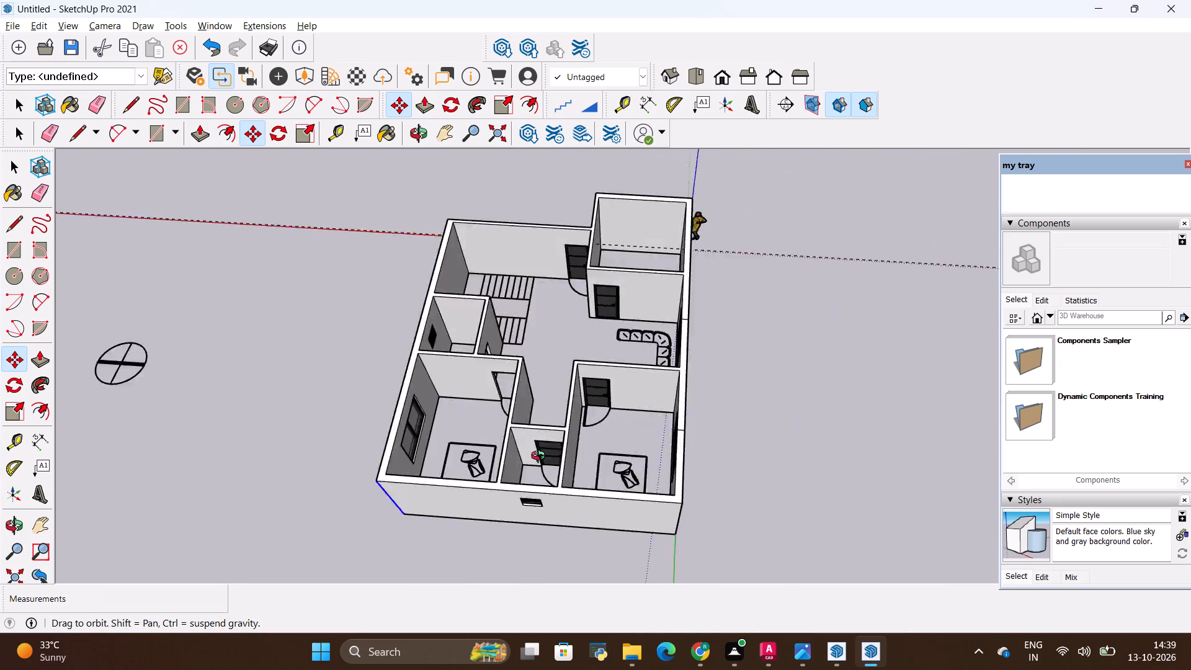
middle_click_drag(541, 457, 555, 386)
scroll(599, 390, "up", 9)
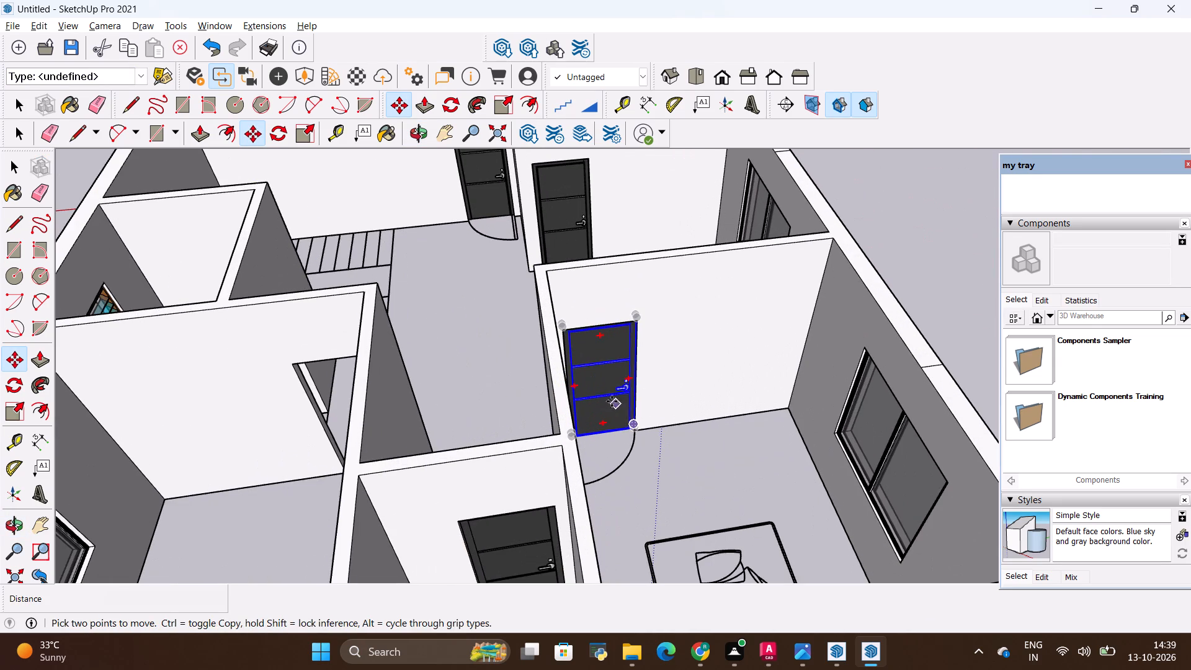
left_click(607, 368)
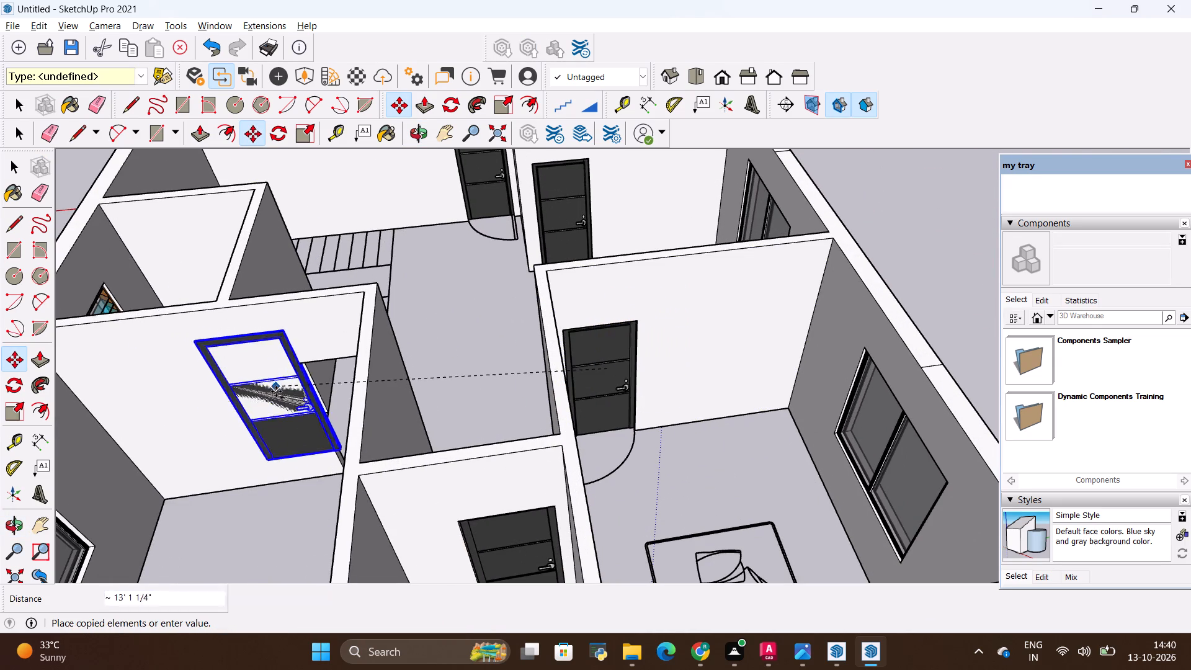
left_click(264, 405)
Move the copied door into the other bedroom's empty doorway and align its upper corner with the opening's top corner.
left_click(269, 355)
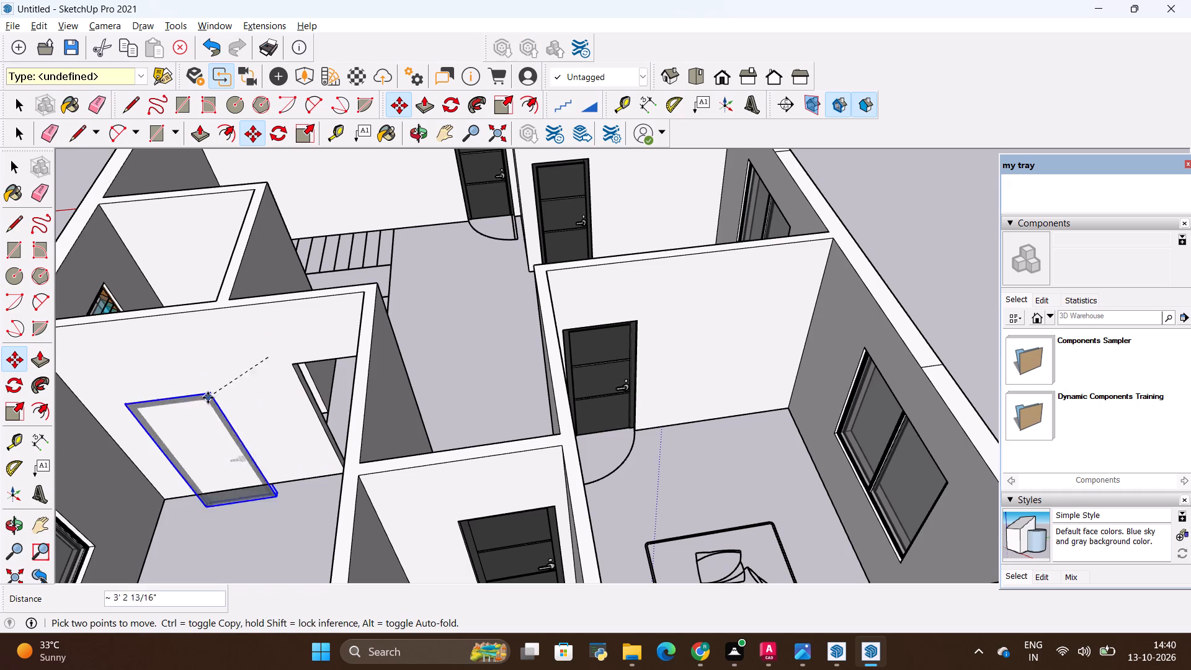
scroll(287, 382, "down", 5)
middle_click_drag(264, 386, 377, 388)
scroll(377, 388, "down", 1)
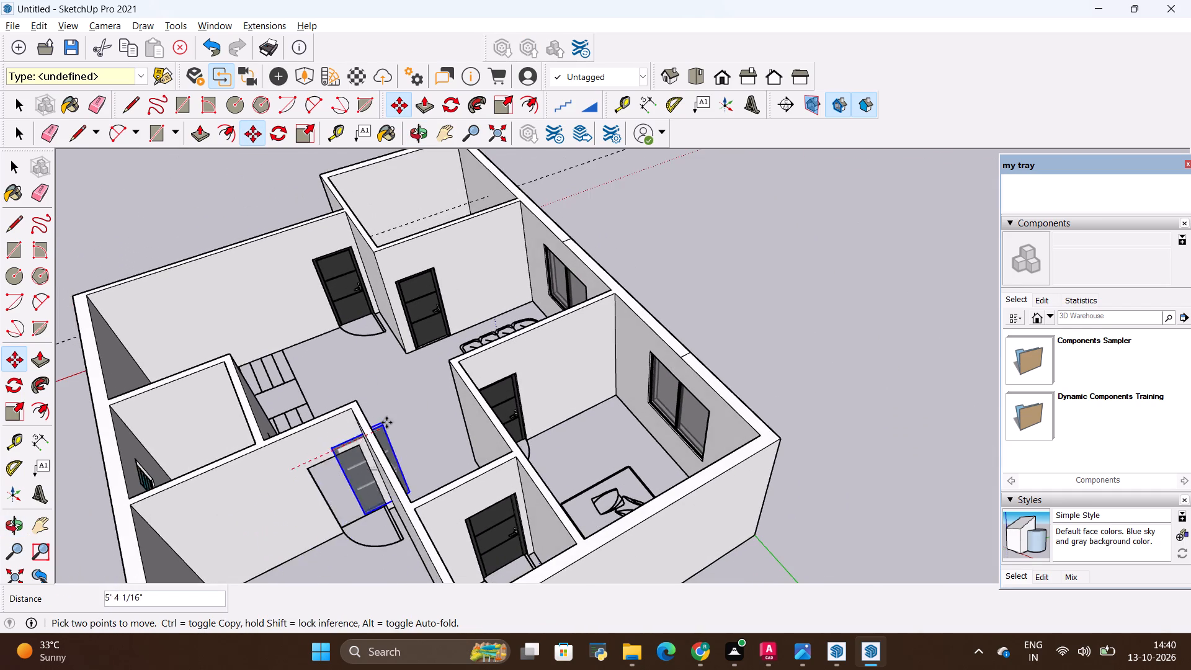
scroll(386, 422, "up", 8)
scroll(332, 476, "up", 5)
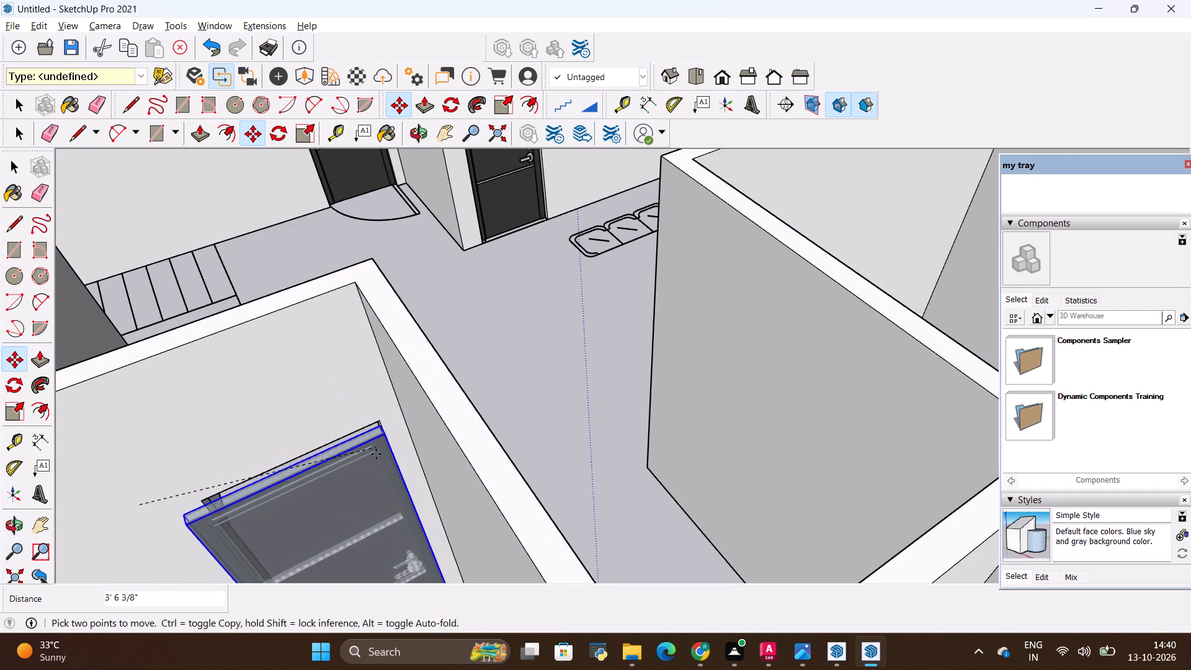
left_click(375, 461)
scroll(395, 440, "up", 8)
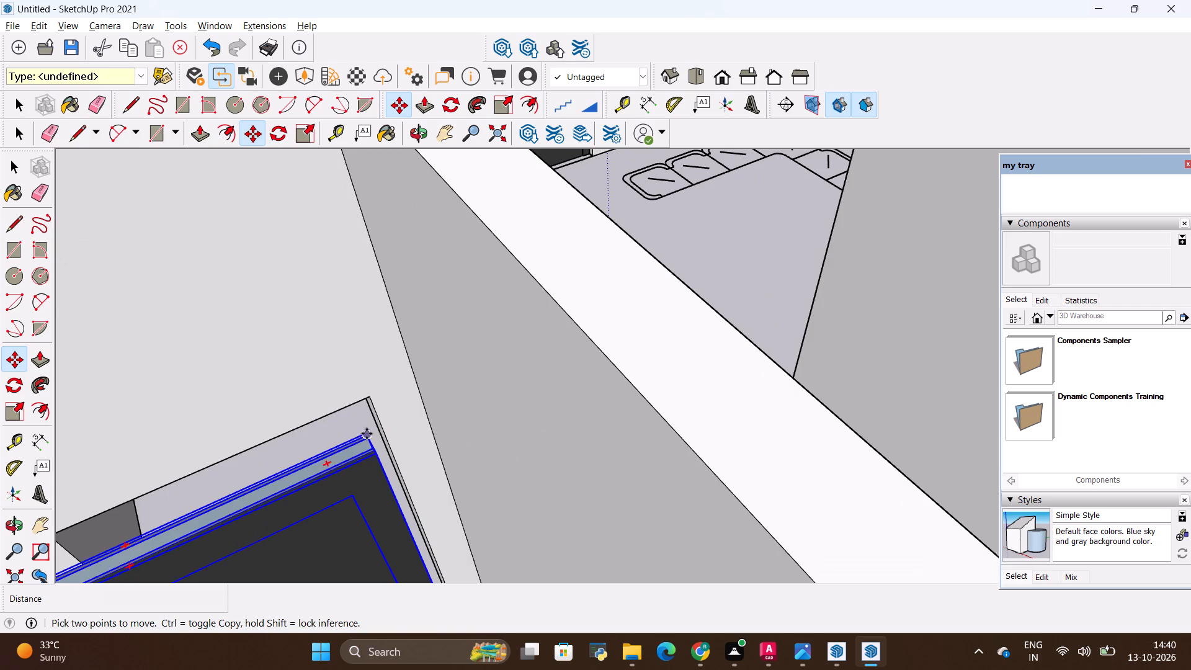
left_click(365, 433)
left_click(372, 395)
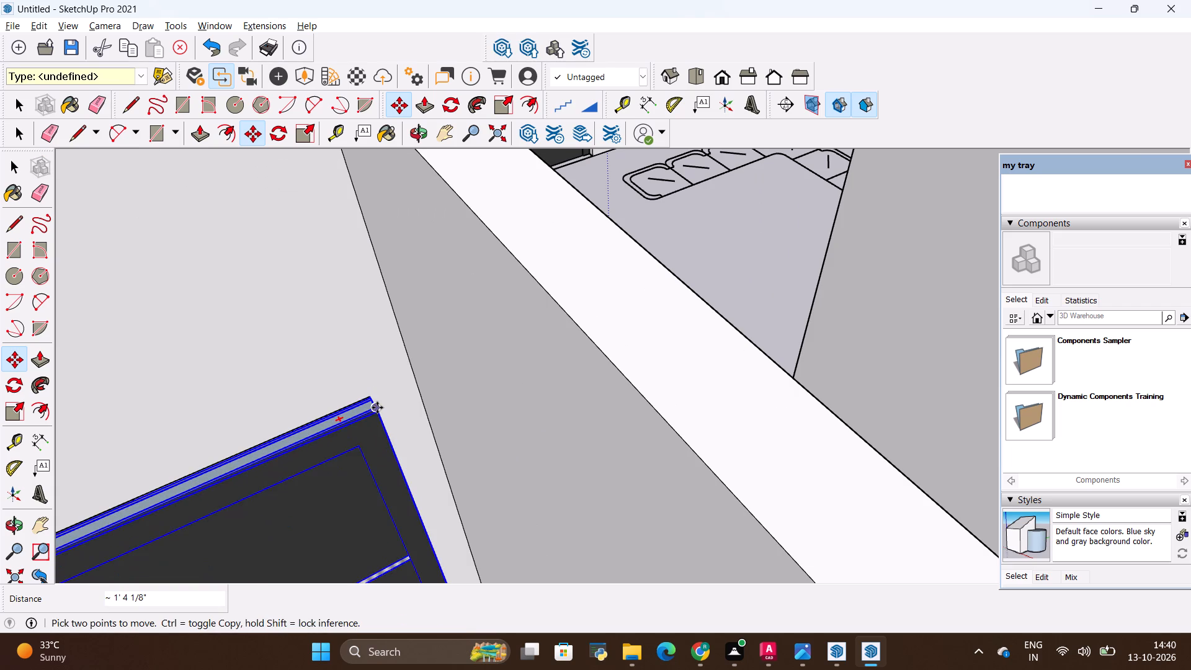
left_click(377, 408)
left_click(375, 404)
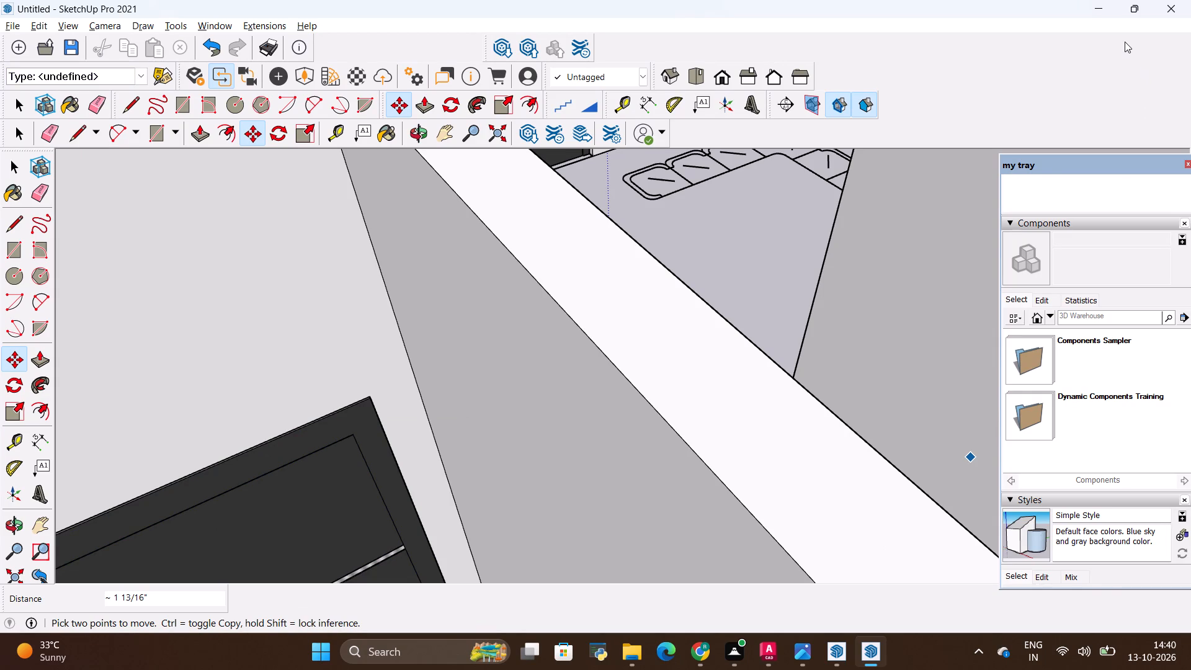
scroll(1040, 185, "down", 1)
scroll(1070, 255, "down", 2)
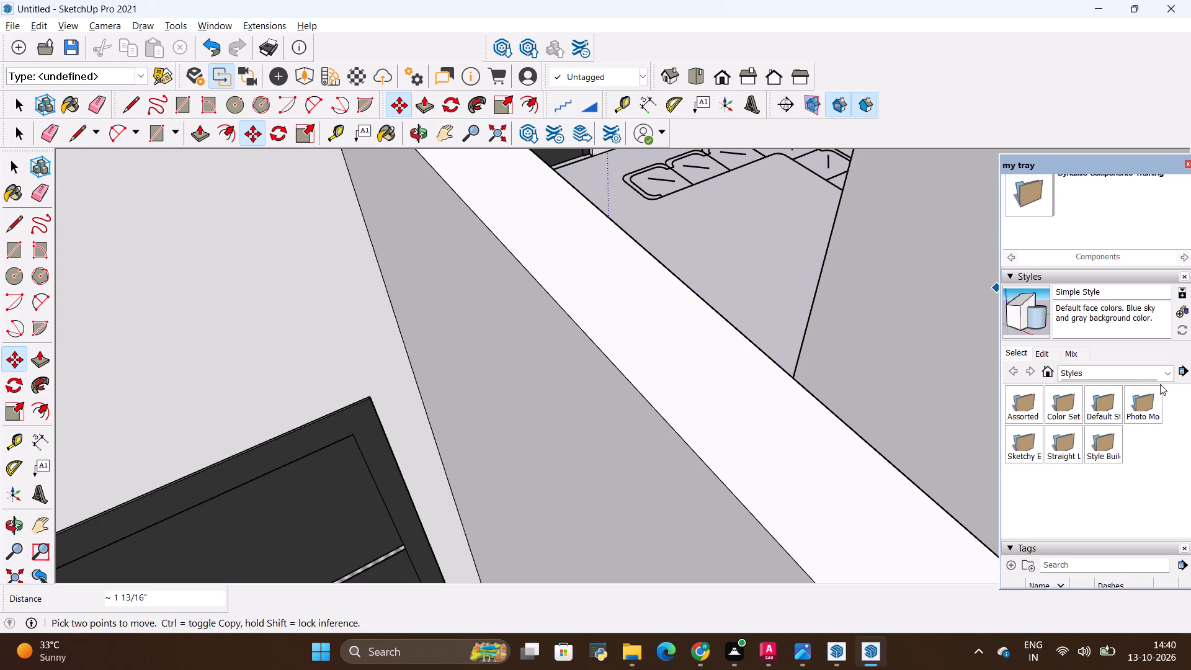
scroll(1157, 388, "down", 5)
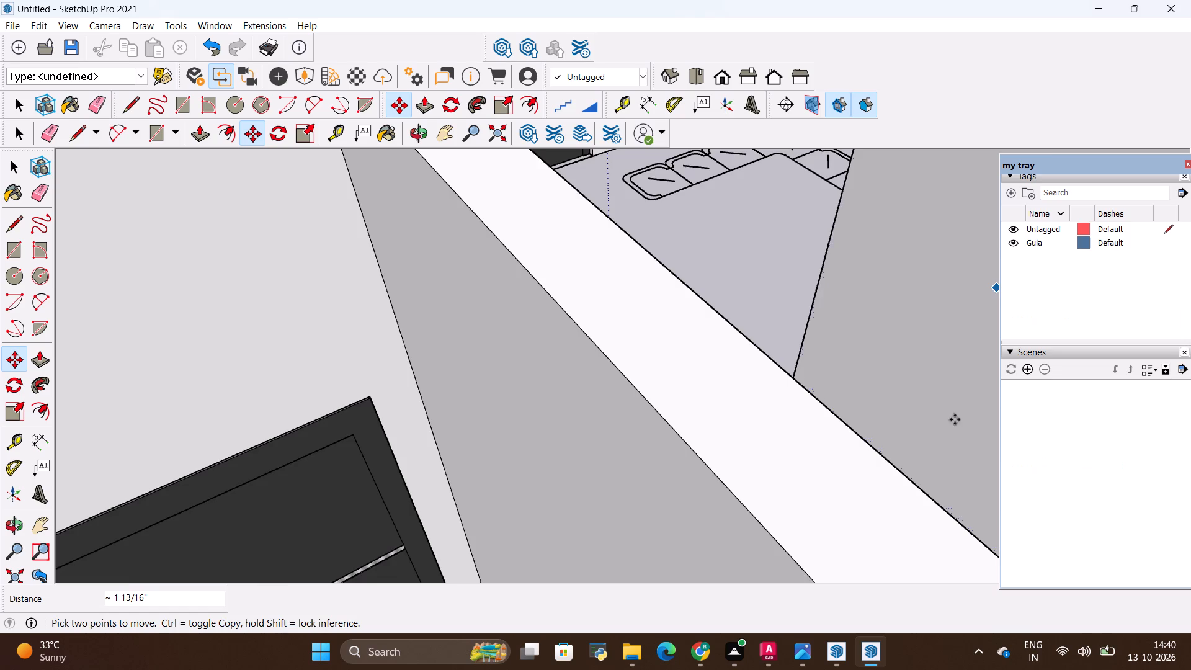
Examine the placed doors in the bedrooms, small middle room and hall across the whole house.
scroll(934, 425, "down", 2)
scroll(793, 377, "down", 4)
scroll(620, 321, "down", 15)
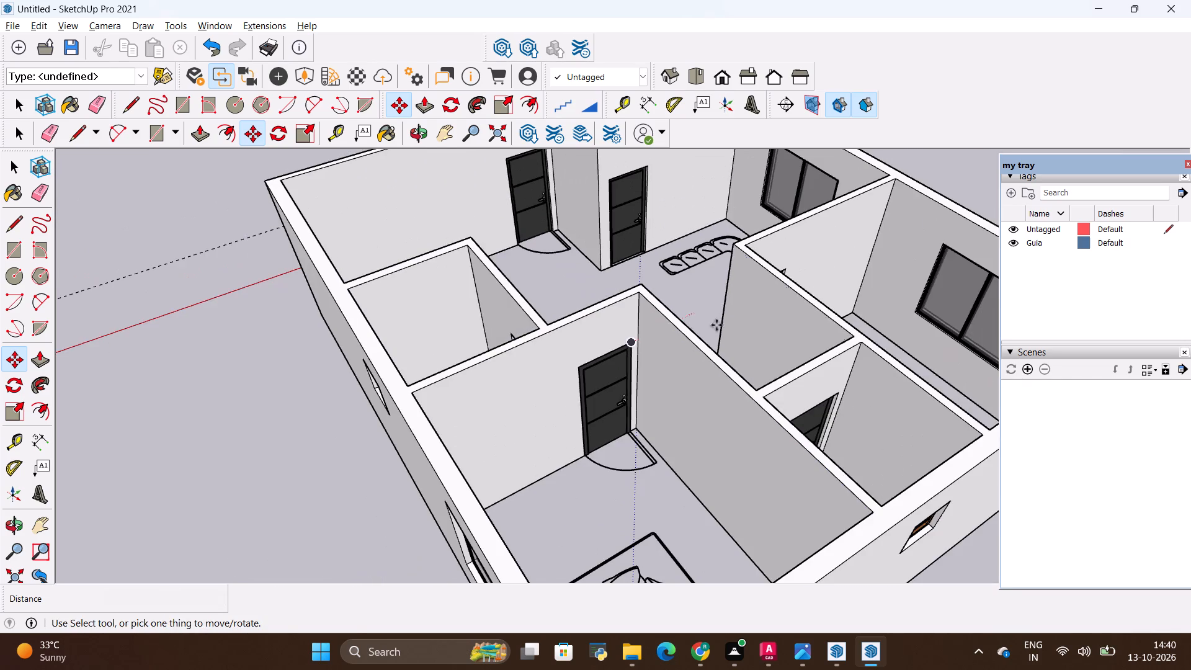
scroll(765, 344, "down", 1)
middle_click_drag(765, 344, 645, 398)
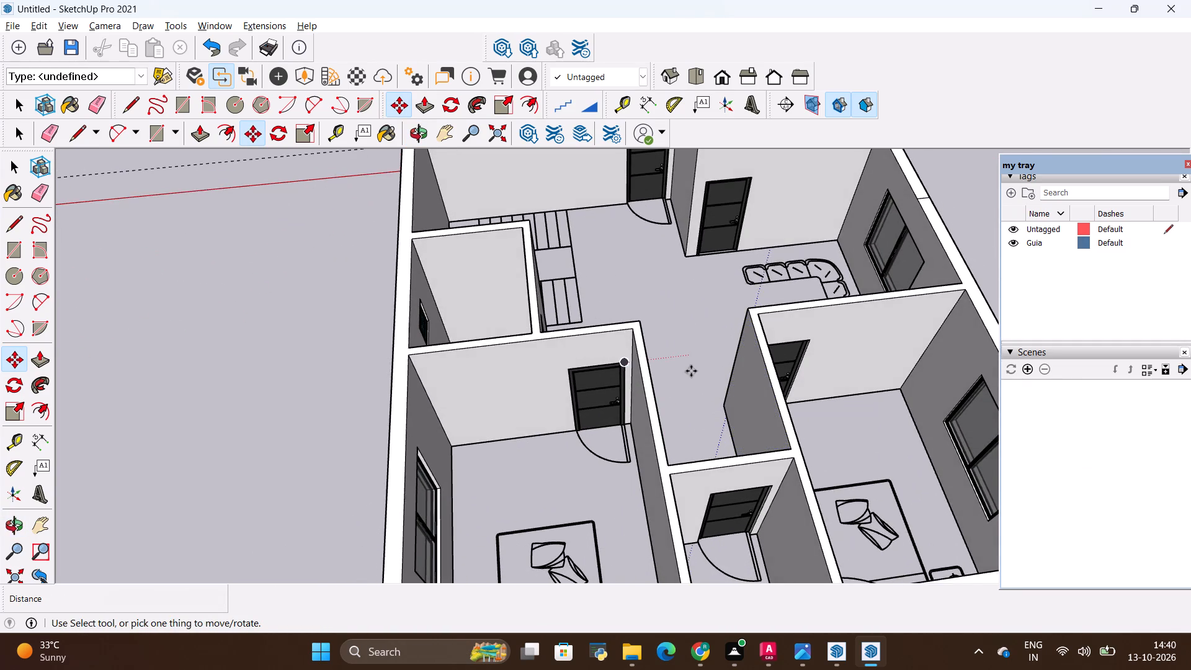
scroll(689, 371, "down", 9)
middle_click_drag(743, 460, 574, 453)
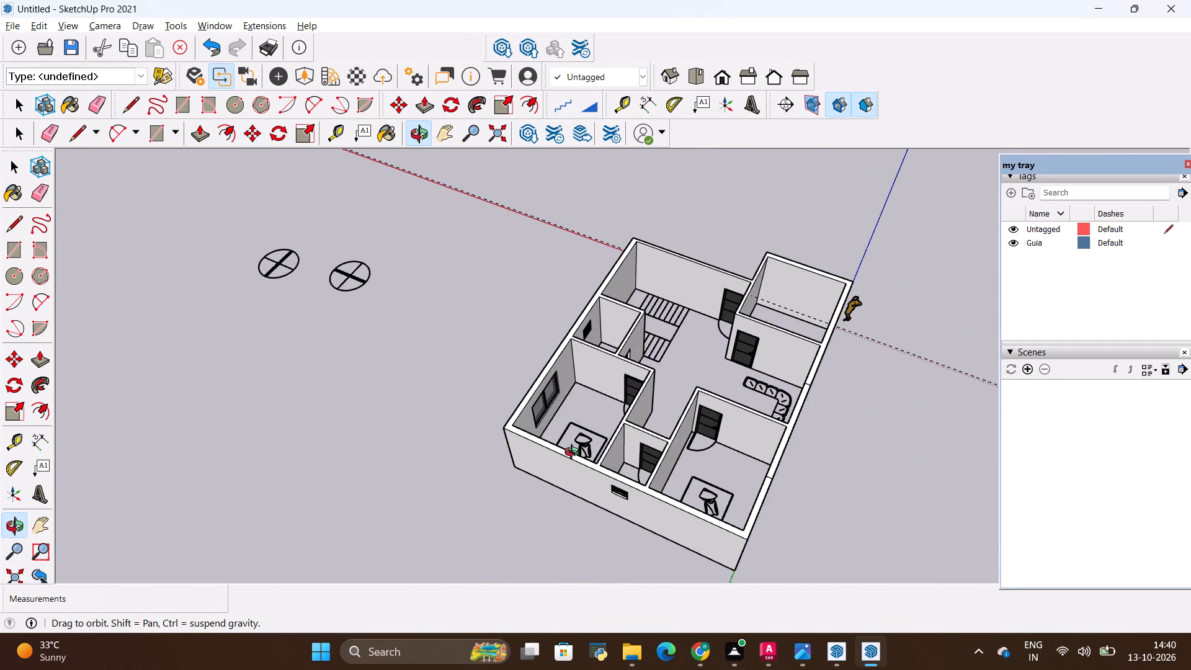
middle_click_drag(574, 453, 628, 439)
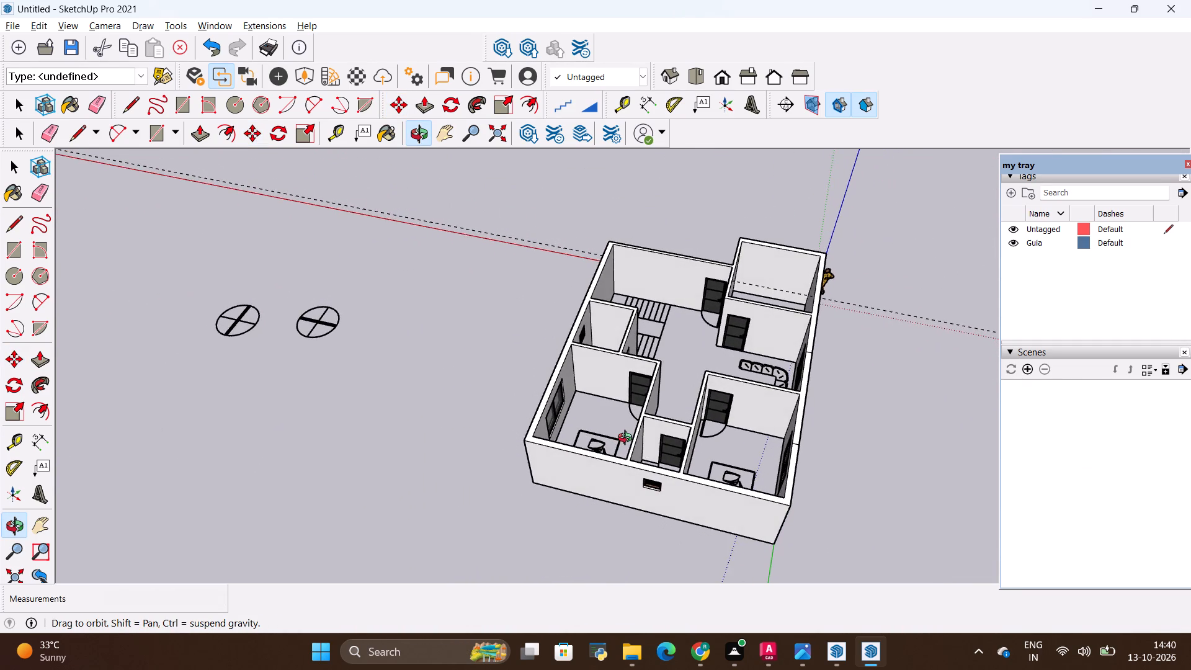
middle_click_drag(628, 439, 629, 439)
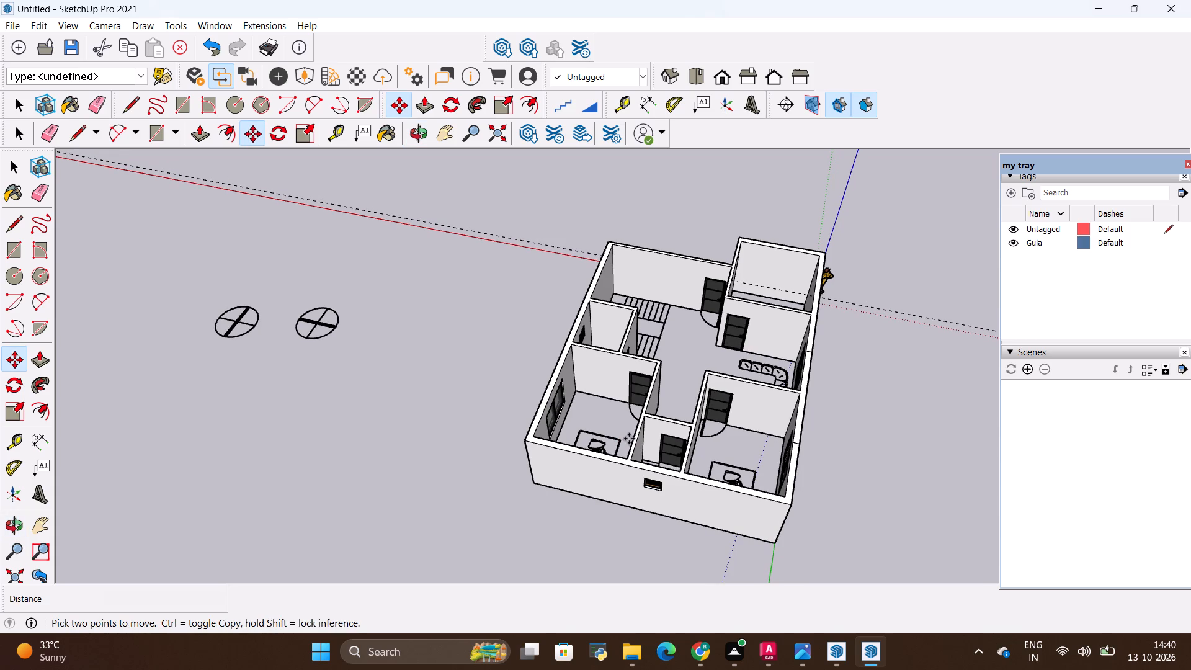
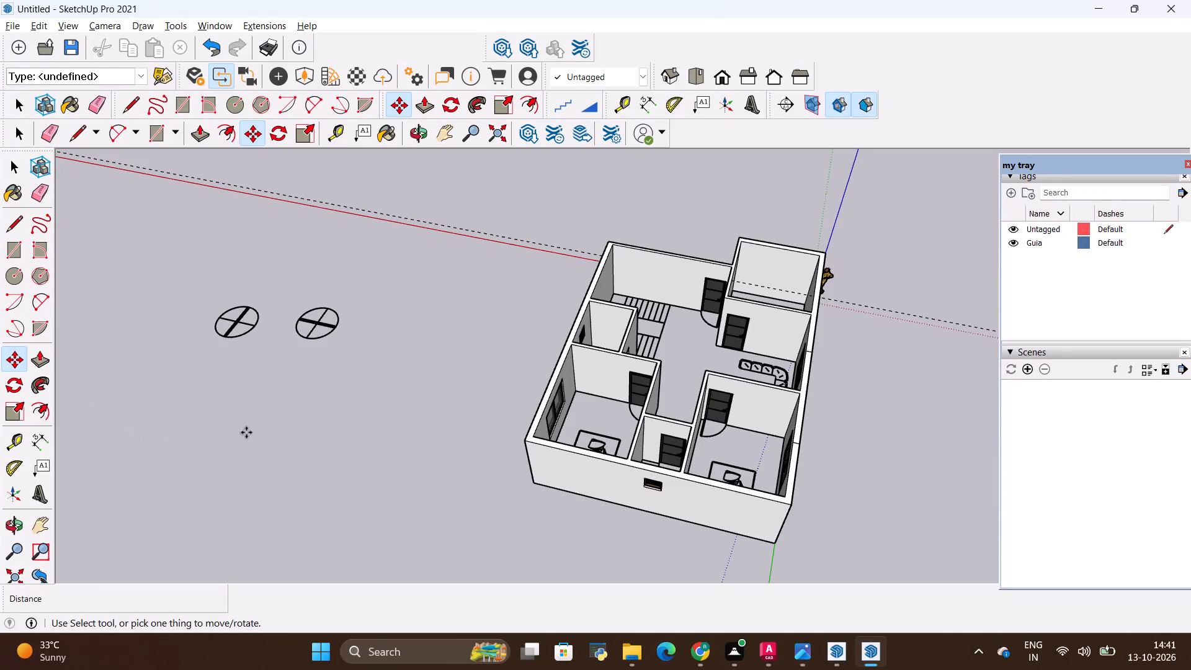
Examine the whole house from several angles, checking the doorways and the doors already placed.
key("space")
left_click(481, 418)
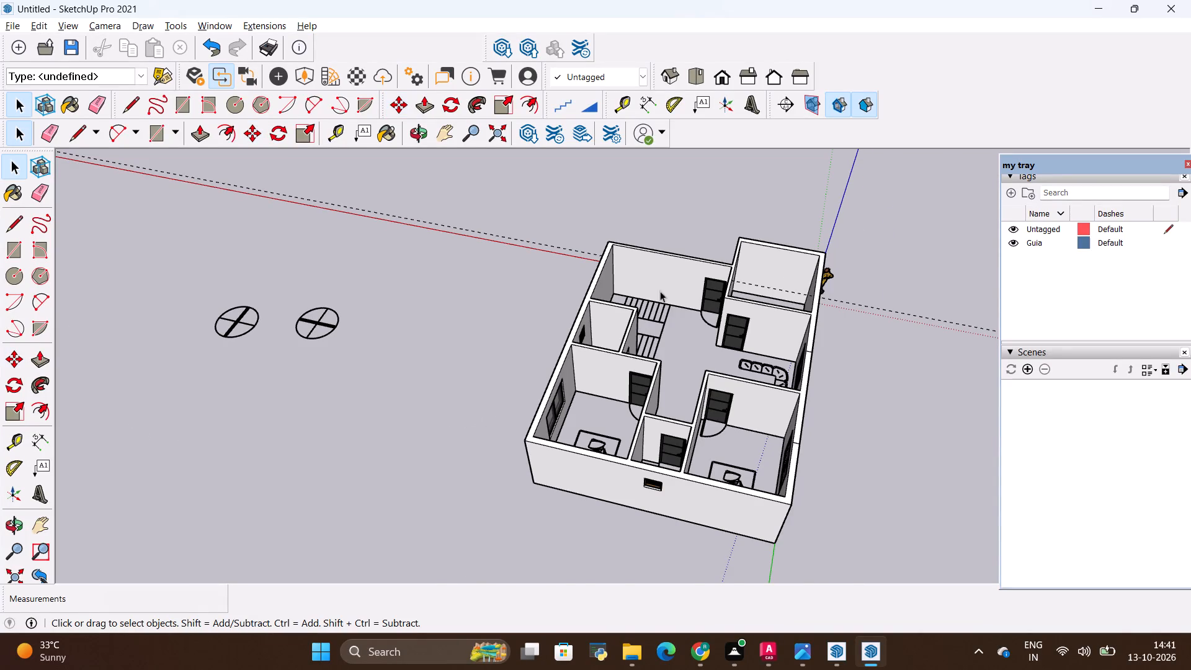
scroll(679, 269, "up", 4)
scroll(582, 300, "down", 4)
scroll(612, 373, "down", 5)
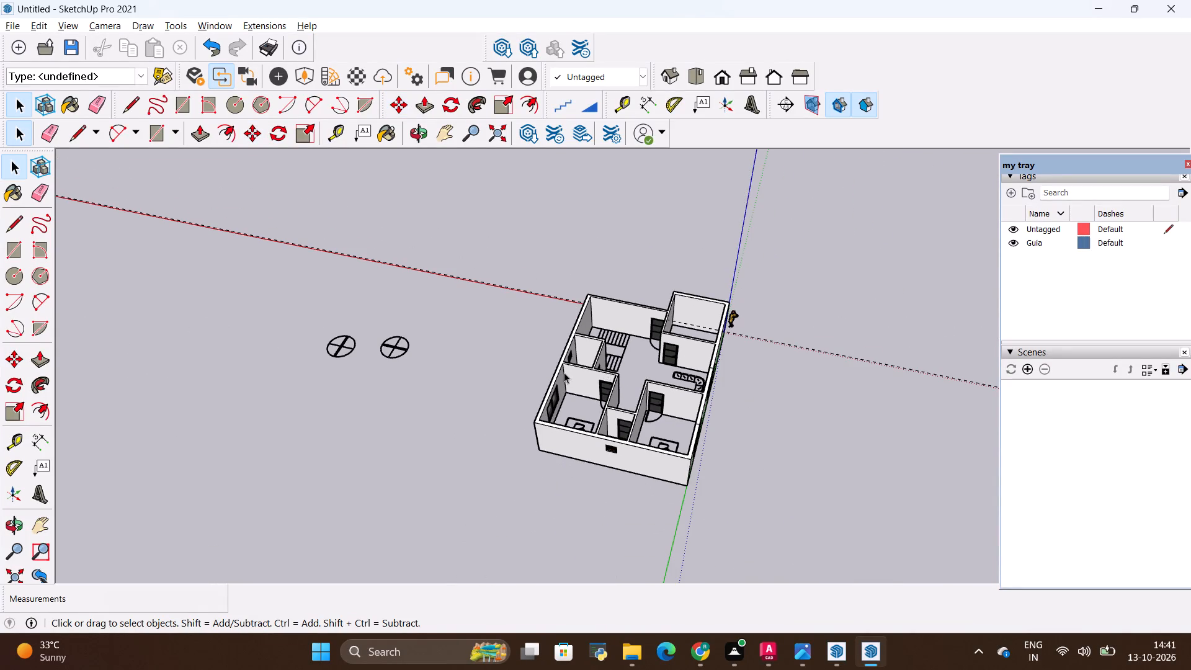
scroll(563, 372, "down", 5)
middle_click_drag(569, 428, 685, 509)
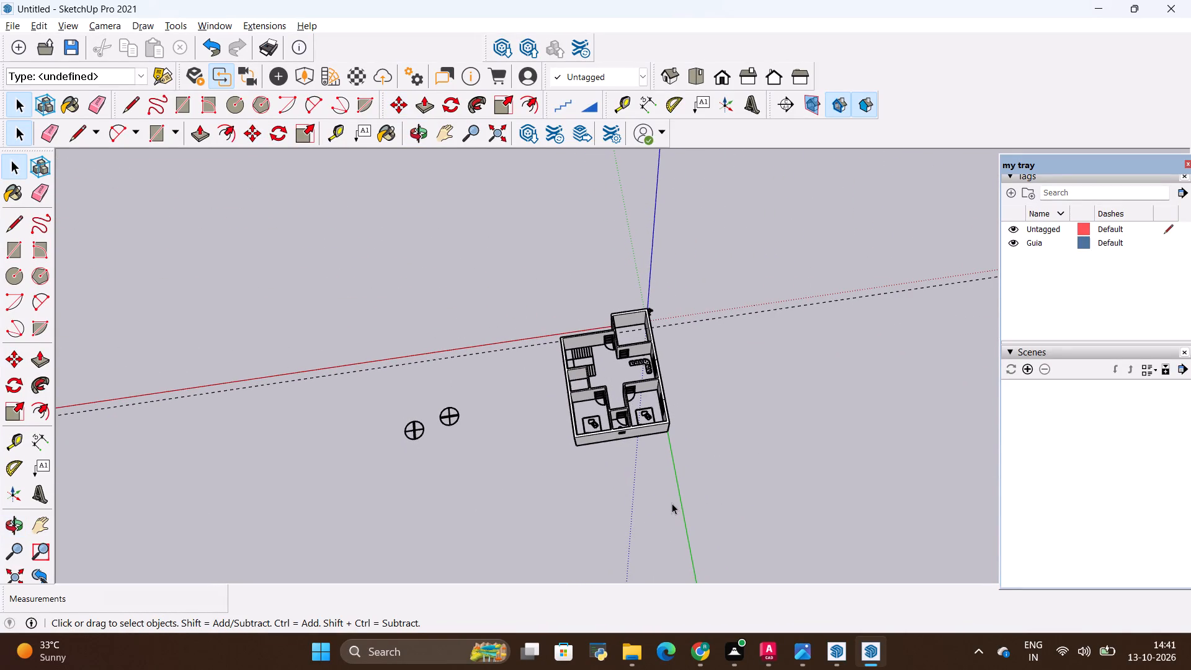
scroll(613, 379, "up", 1)
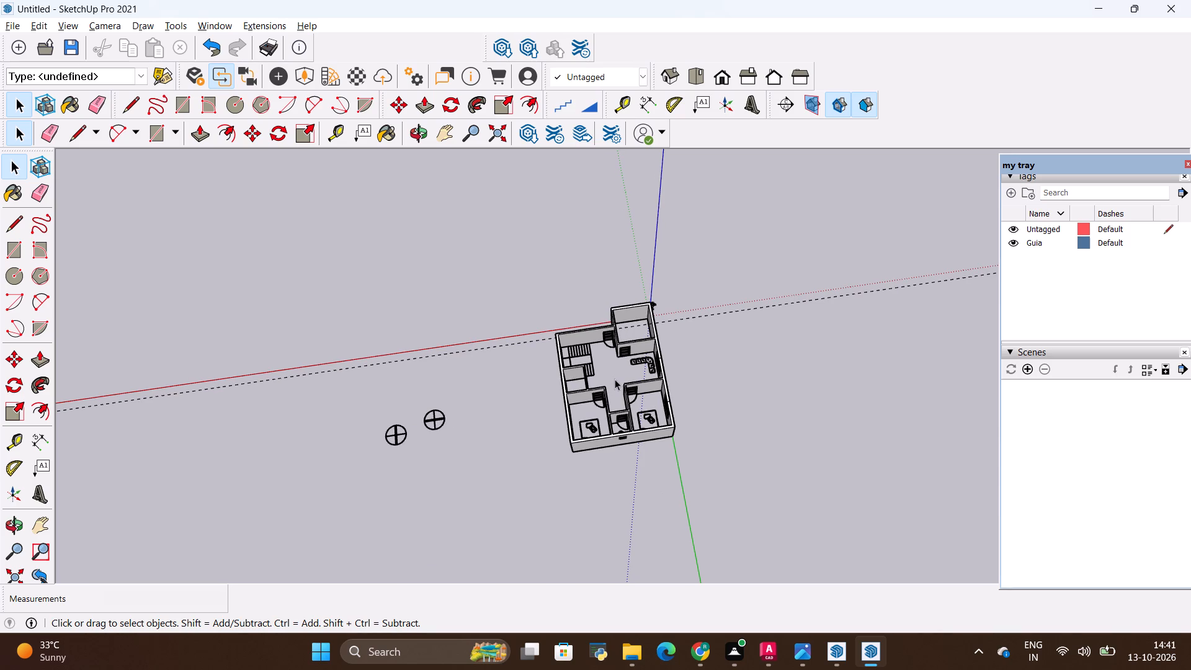
key("alt+Tab")
key("alt+Tab")
scroll(594, 413, "up", 2)
scroll(588, 418, "down", 4)
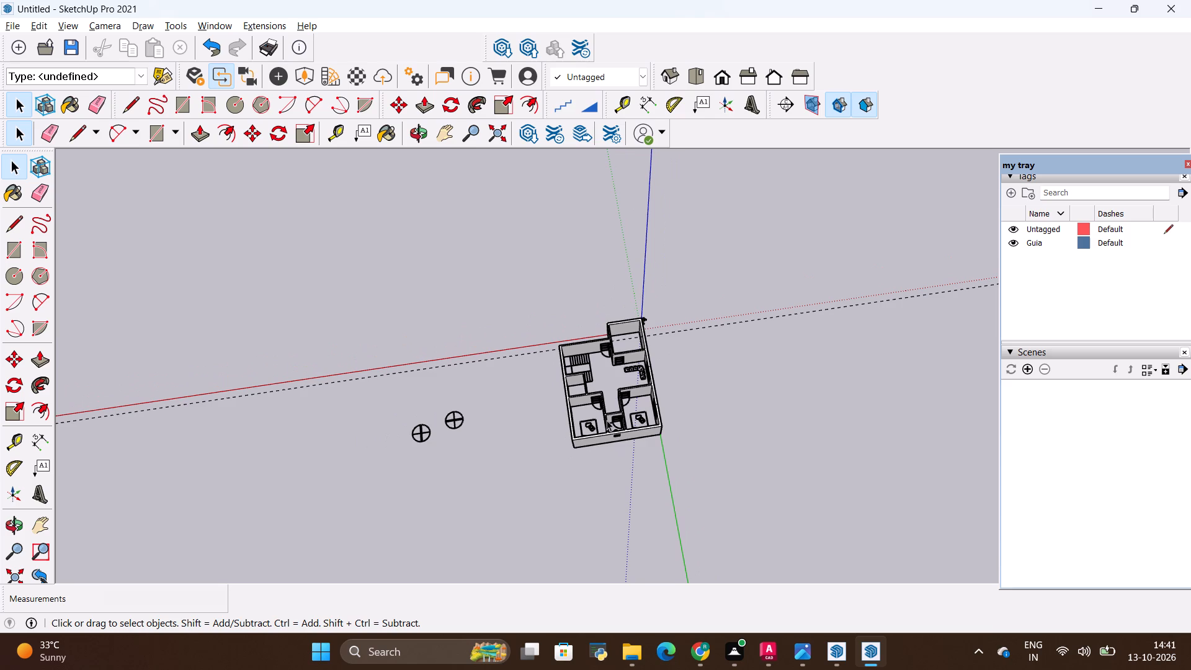
scroll(607, 420, "up", 7)
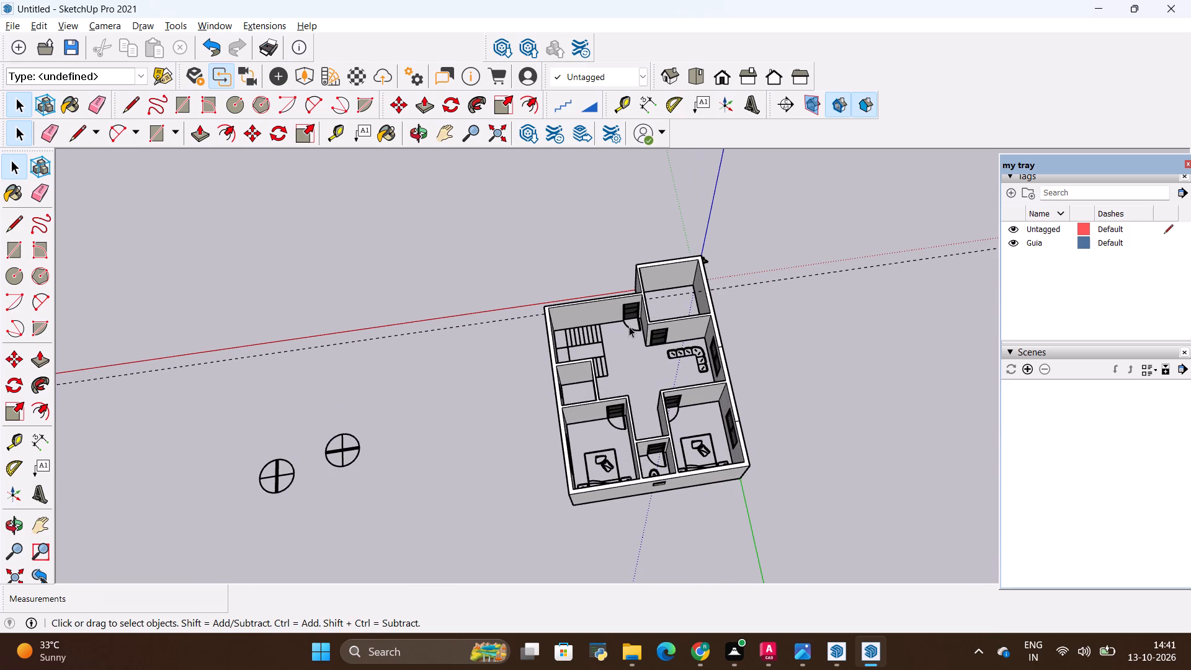
scroll(564, 340, "down", 2)
scroll(633, 397, "down", 1)
middle_click_drag(633, 398, 565, 421)
scroll(600, 388, "up", 3)
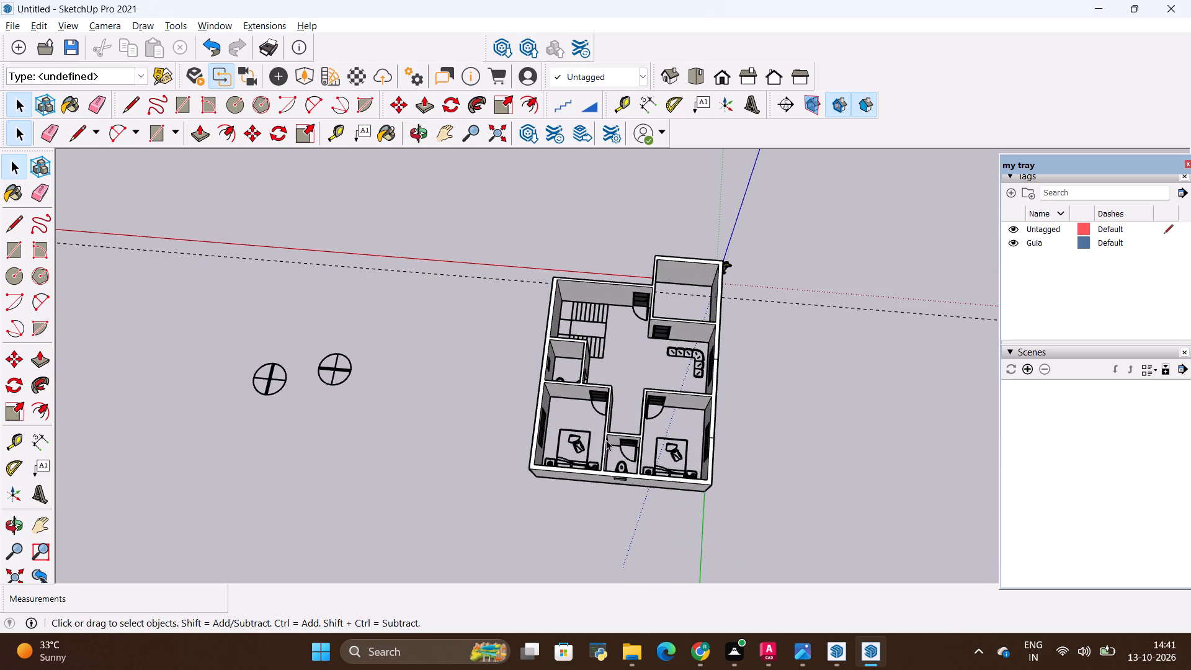
scroll(605, 440, "up", 2)
scroll(605, 443, "down", 7)
middle_click_drag(600, 458, 600, 458)
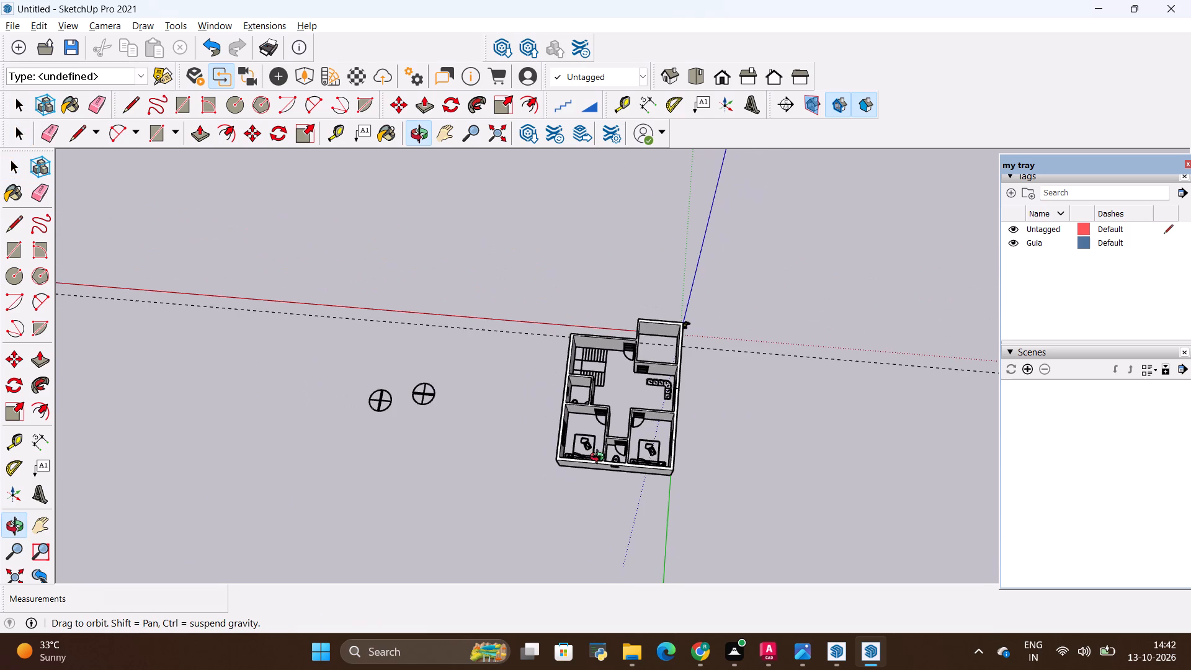
middle_click_drag(600, 458, 670, 319)
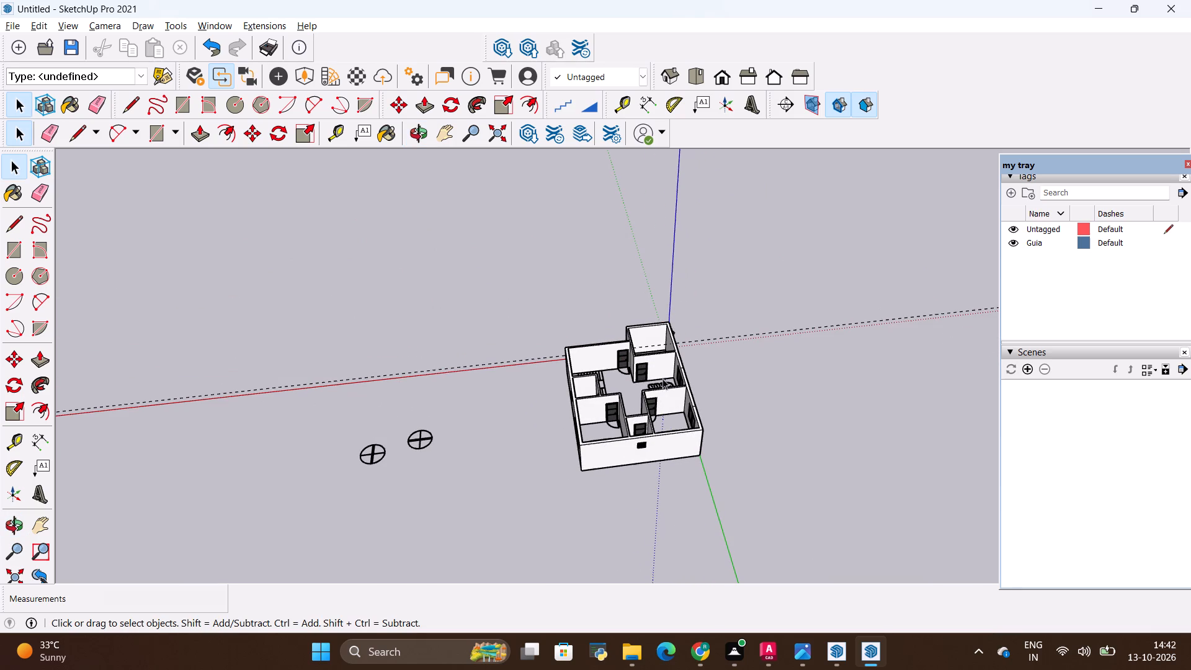
key("space")
triple_click(623, 456)
double_click(623, 456)
scroll(535, 309, "up", 5)
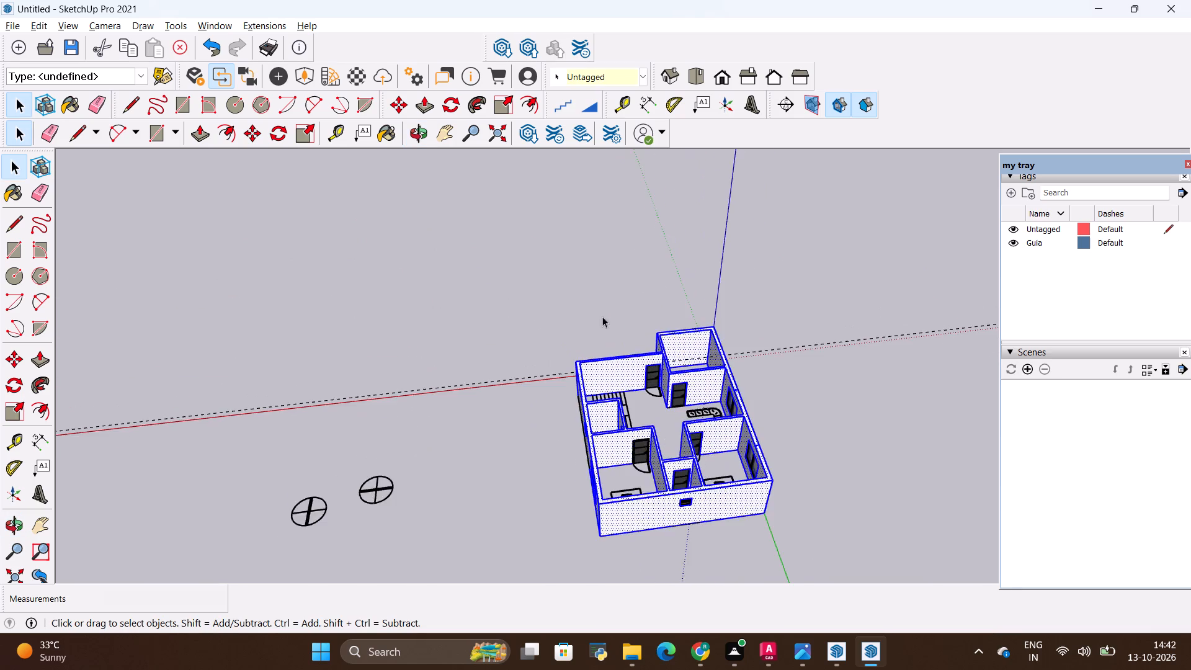
scroll(602, 316, "up", 2)
key("space")
left_click(600, 315)
middle_click_drag(747, 407, 743, 414)
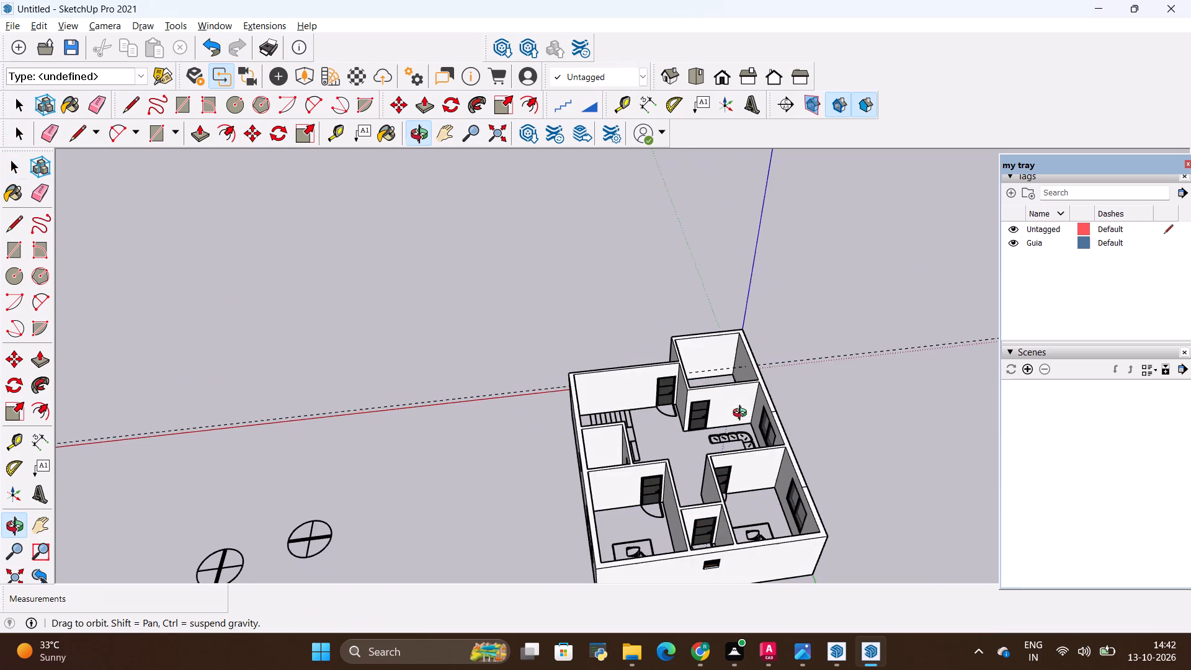
middle_click_drag(743, 414, 661, 419)
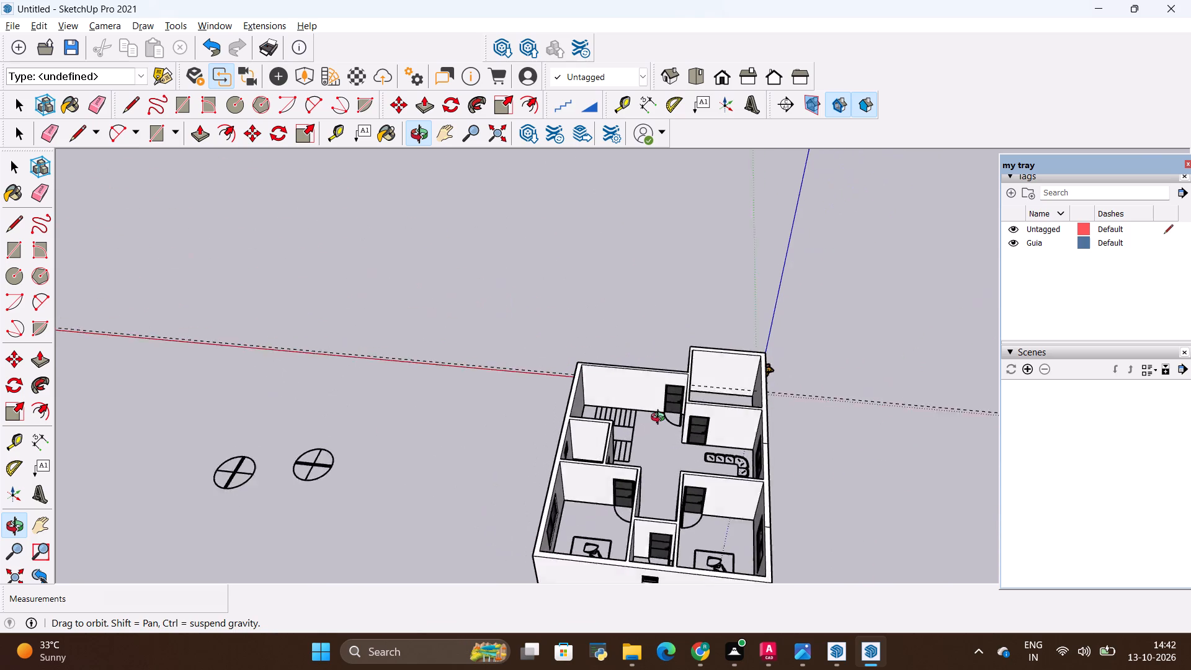
middle_click_drag(661, 419, 679, 406)
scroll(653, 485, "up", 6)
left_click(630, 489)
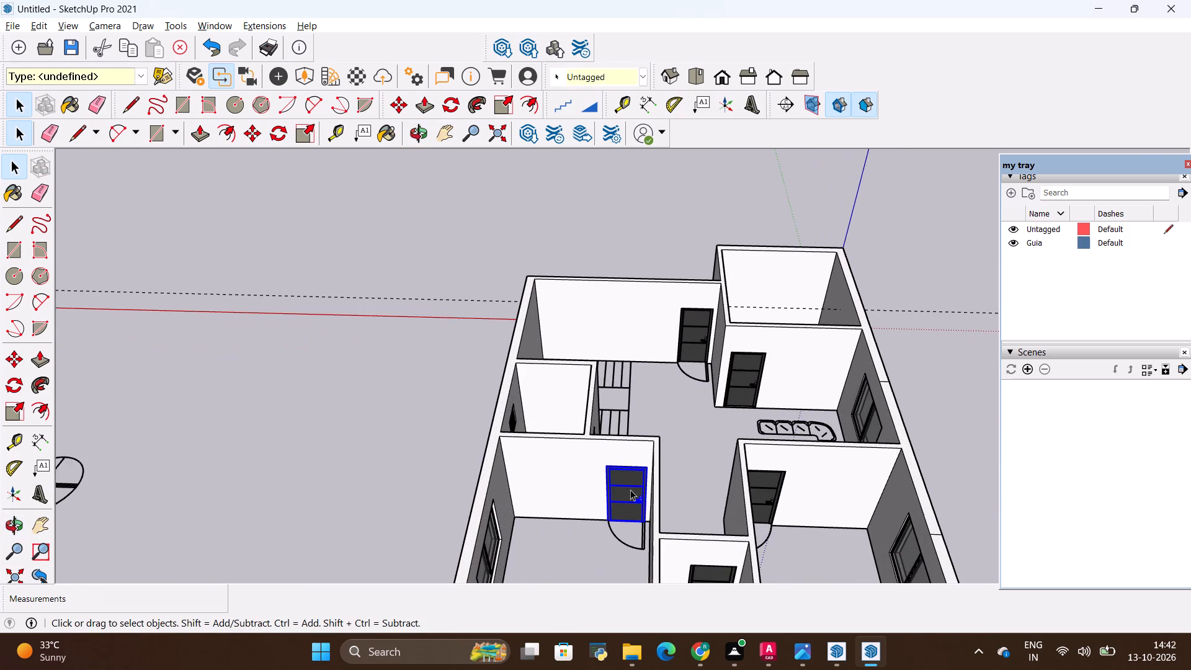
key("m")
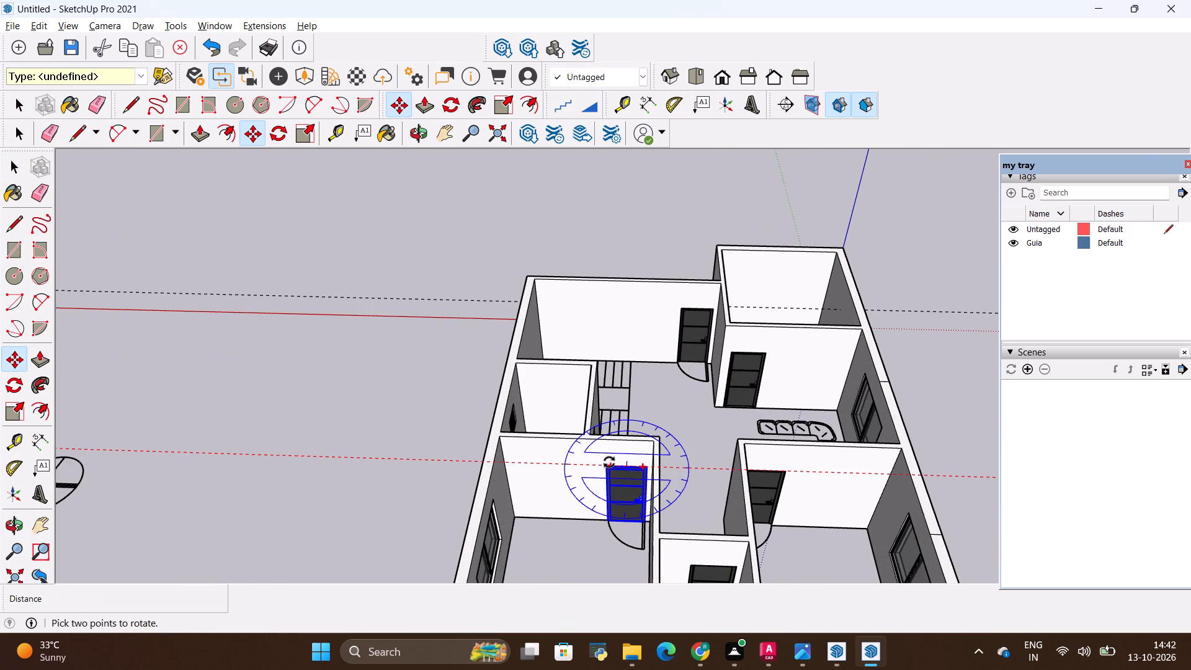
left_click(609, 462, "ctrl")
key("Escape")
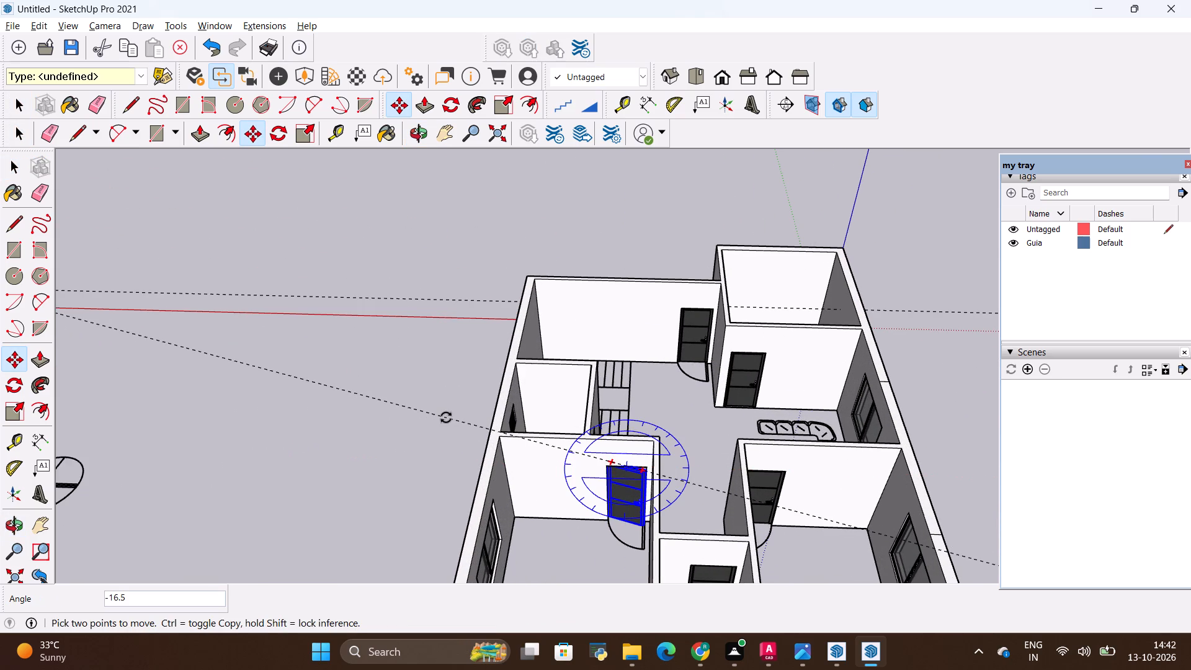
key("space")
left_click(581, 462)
Copy the door of the bedroom nearest the stairs about 17' 10" away, outside the house beyond the outer wall.
left_click(617, 470)
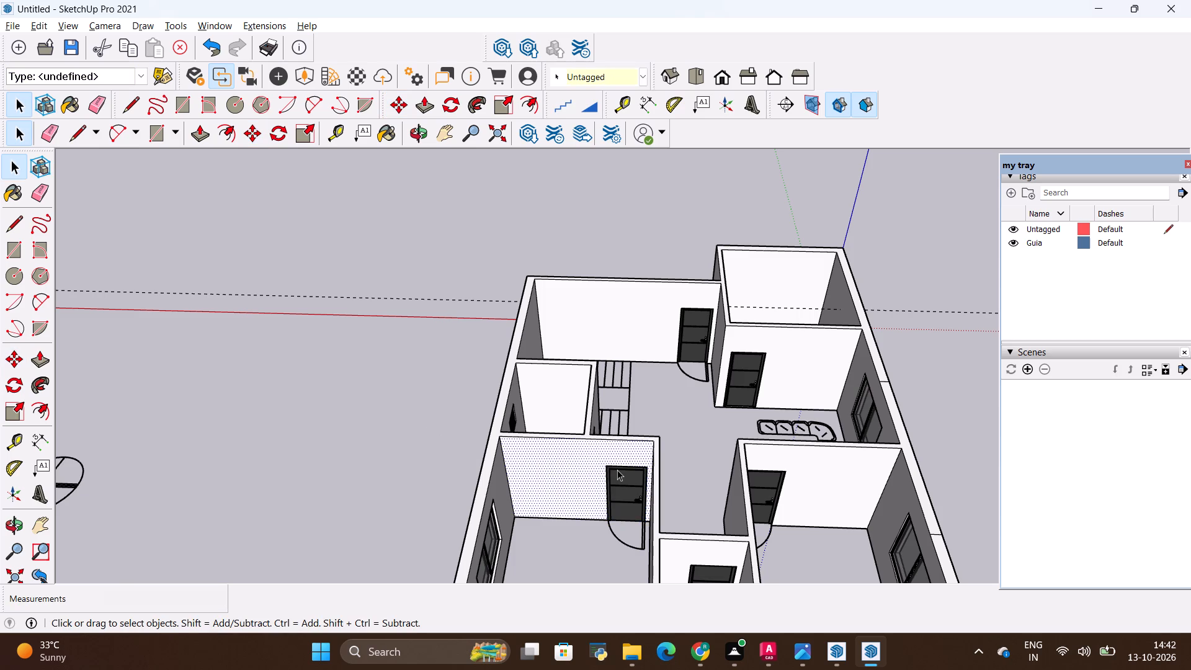
key("m")
scroll(592, 483, "up", 7)
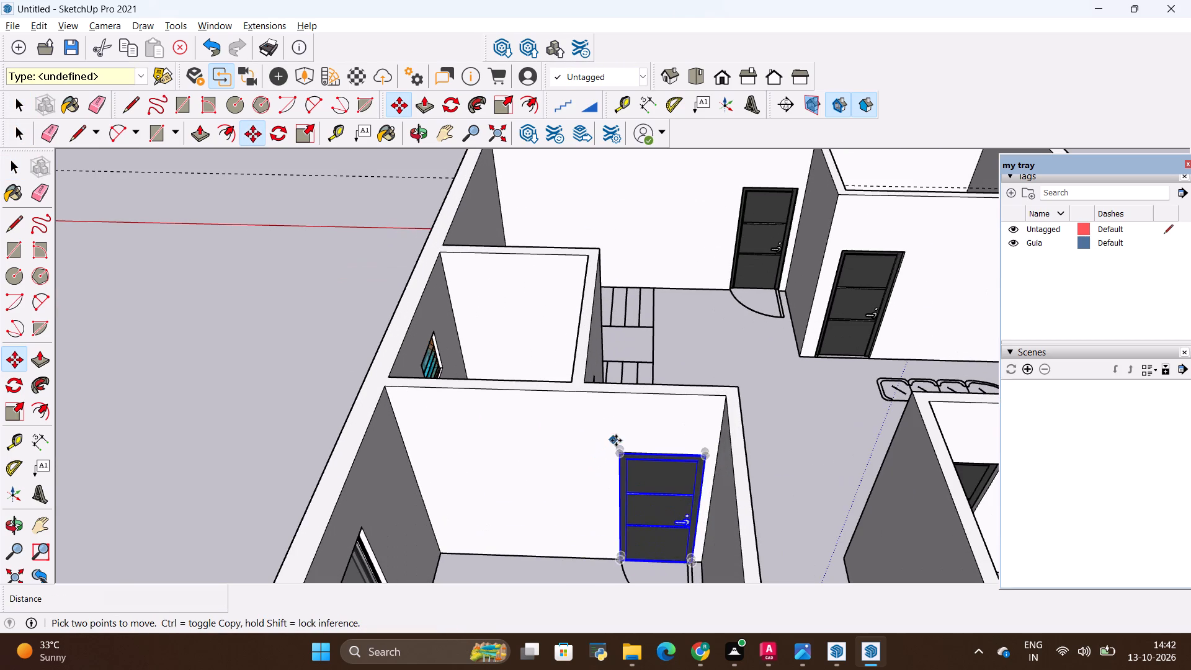
left_click(617, 447, "ctrl")
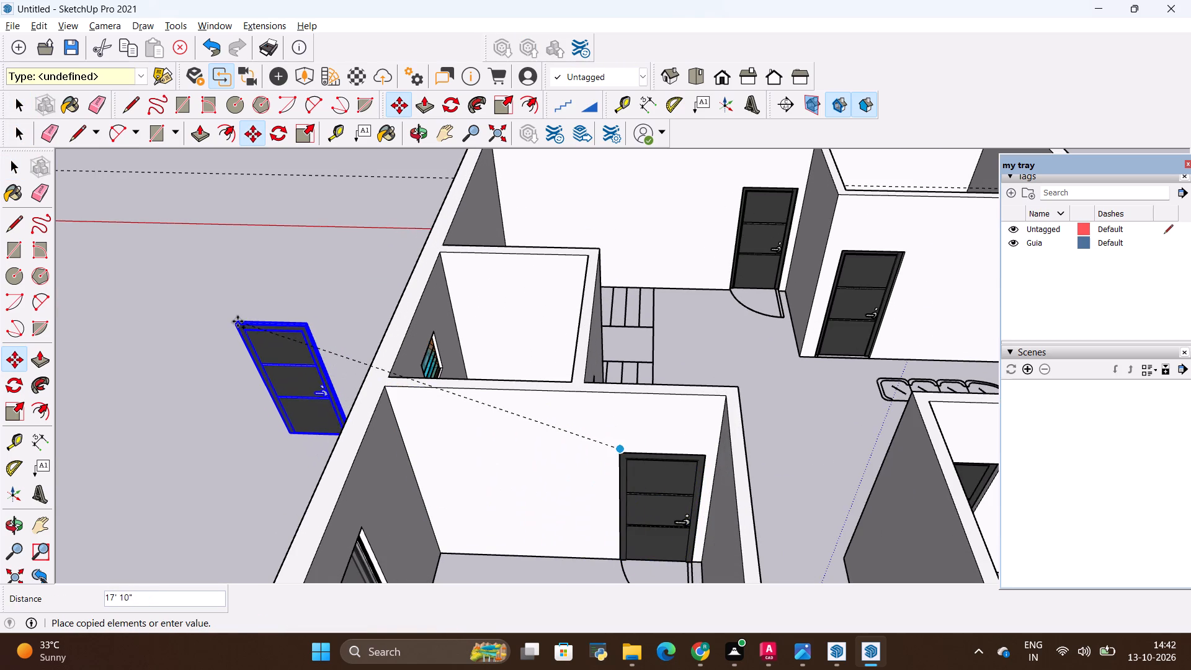
left_click(237, 321)
scroll(445, 385, "up", 1)
scroll(445, 385, "down", 15)
Rotate the copied door outside the house about 90° horizontally to match the doorway of the small room beside the stairs.
middle_click_drag(569, 379, 375, 476)
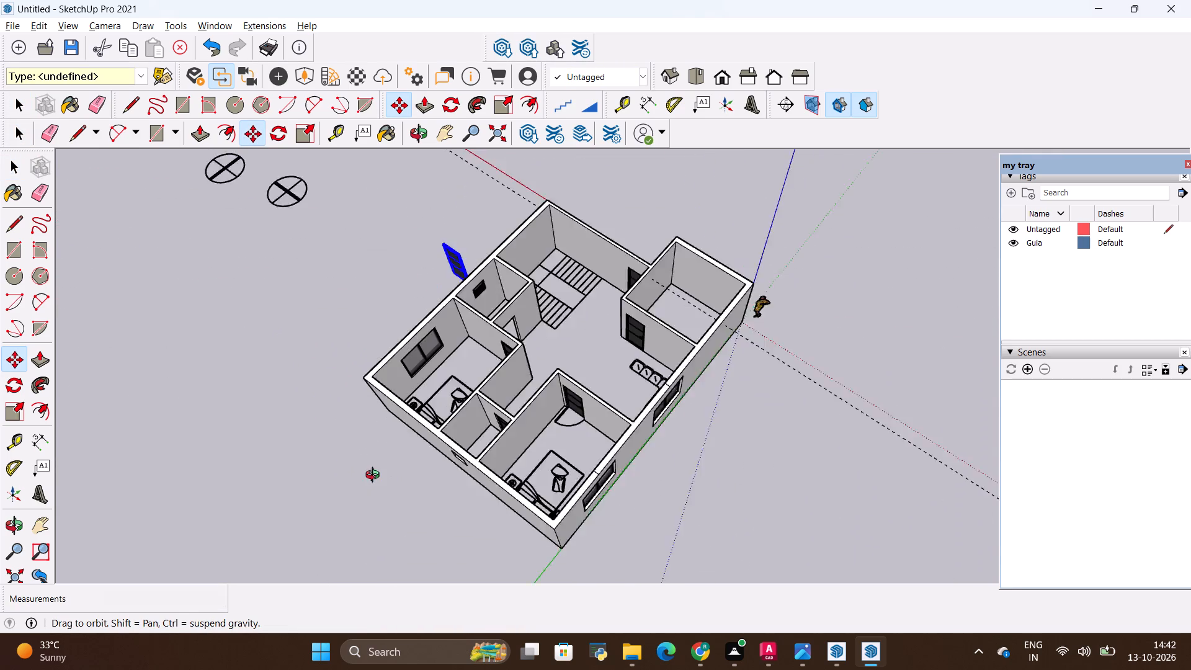
middle_click_drag(375, 476, 669, 408)
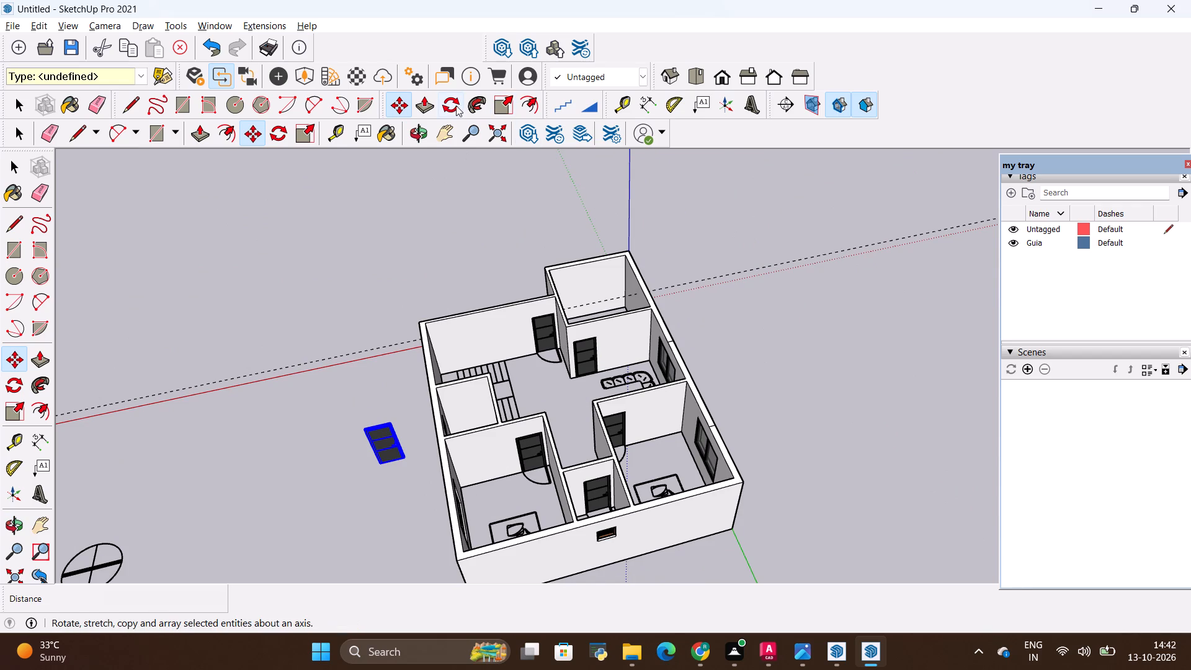
left_click(449, 105)
left_click(325, 500)
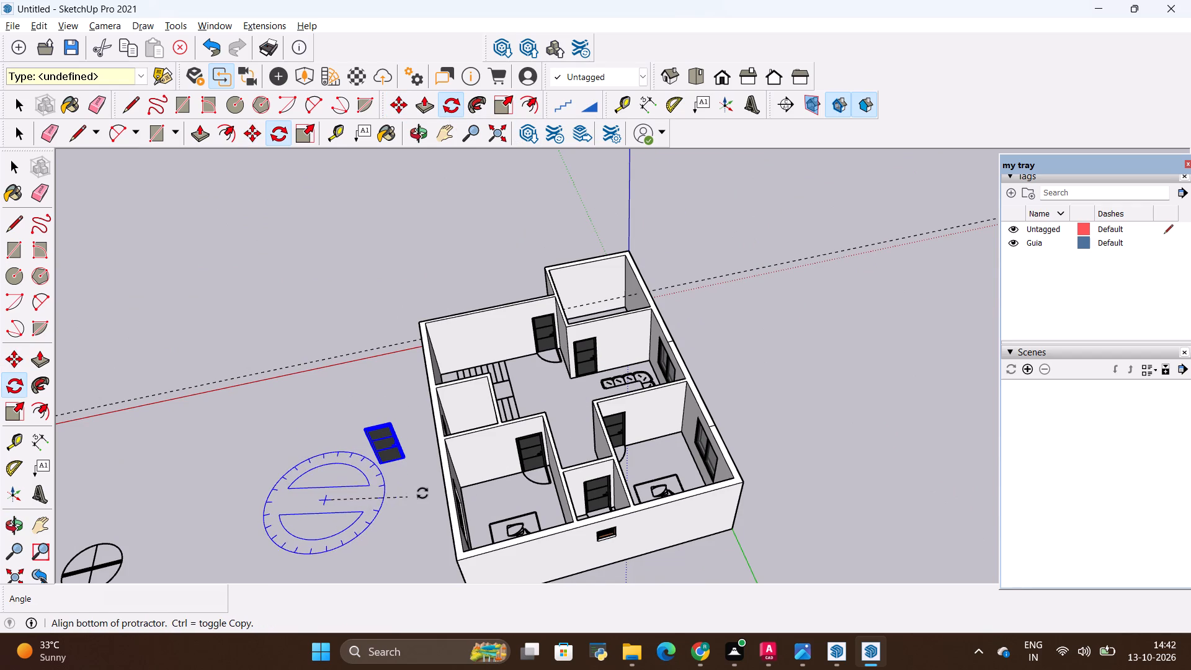
left_click(426, 472)
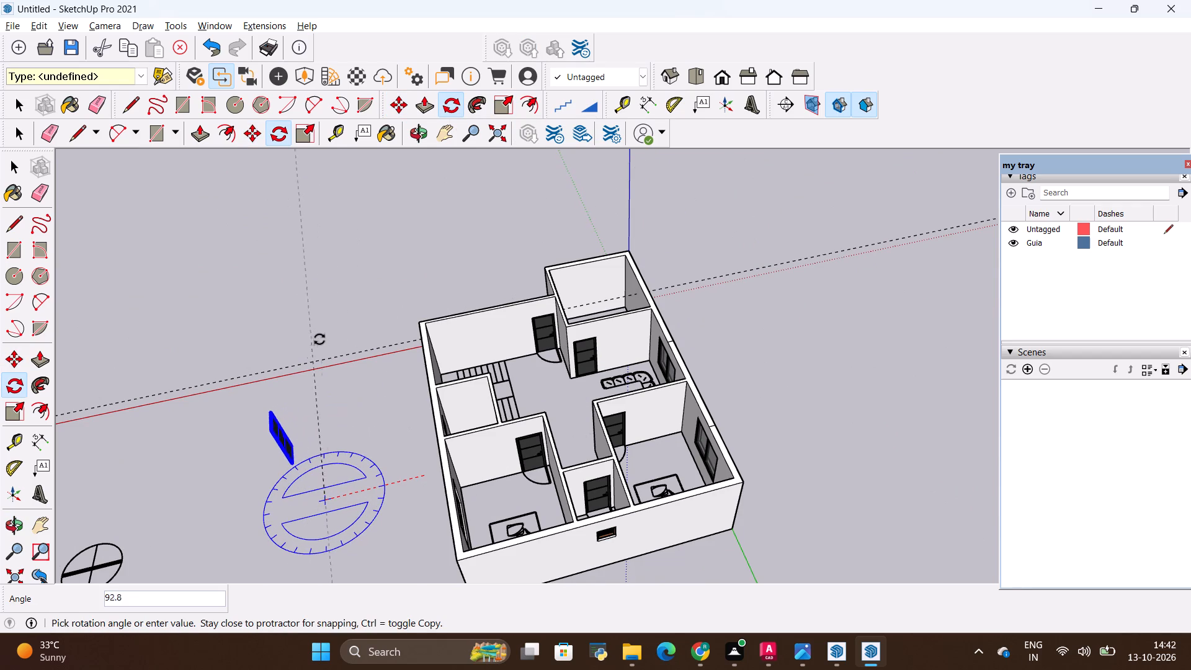
left_click(328, 335)
key("space")
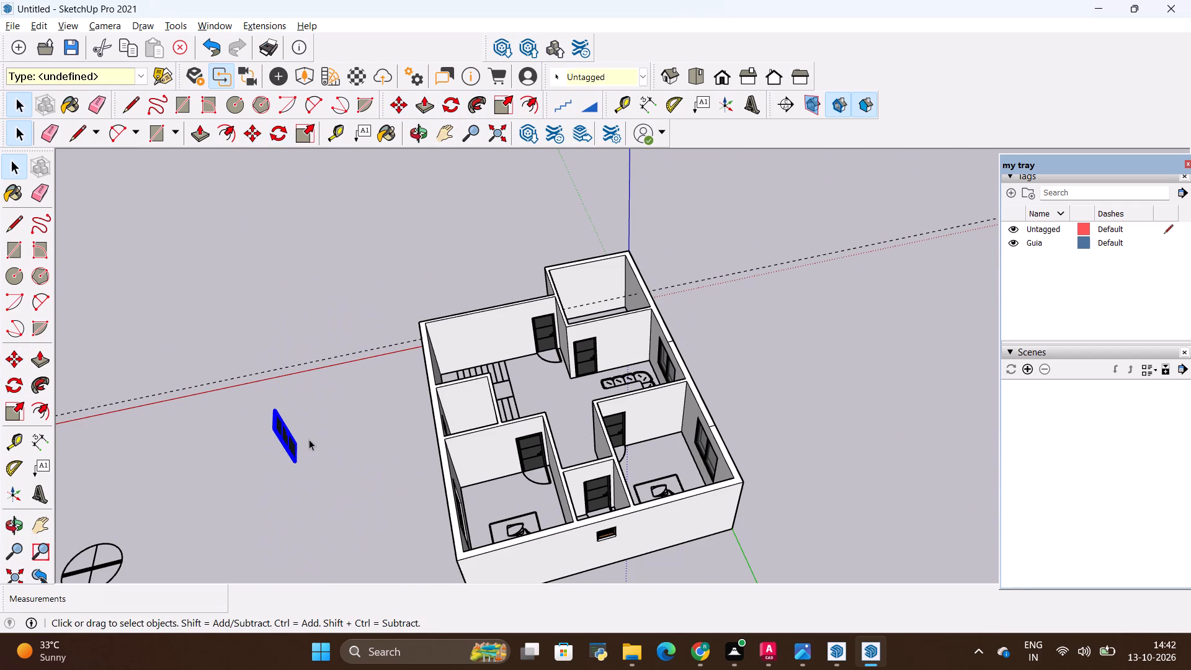
left_click(308, 440)
Move the rotated door by its upper corner about 27' 2" into the doorway of the small room beside the stairs.
middle_click_drag(364, 452, 213, 494)
middle_click_drag(643, 480, 643, 480)
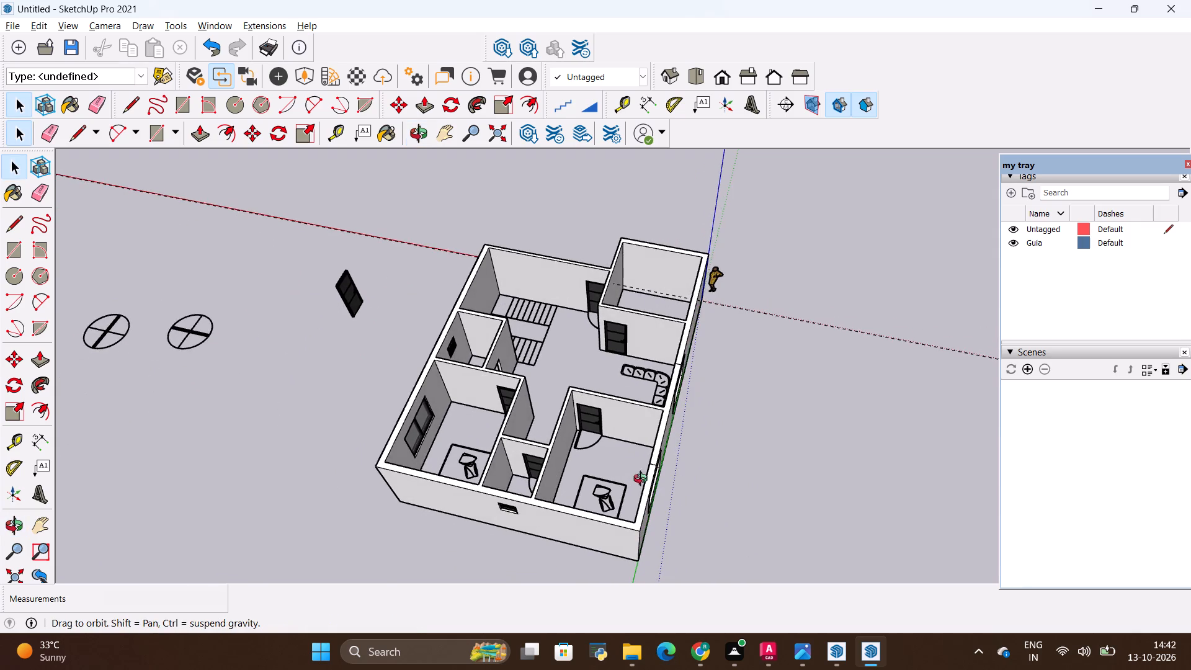
middle_click_drag(643, 480, 337, 470)
scroll(510, 447, "down", 4)
left_click(575, 241)
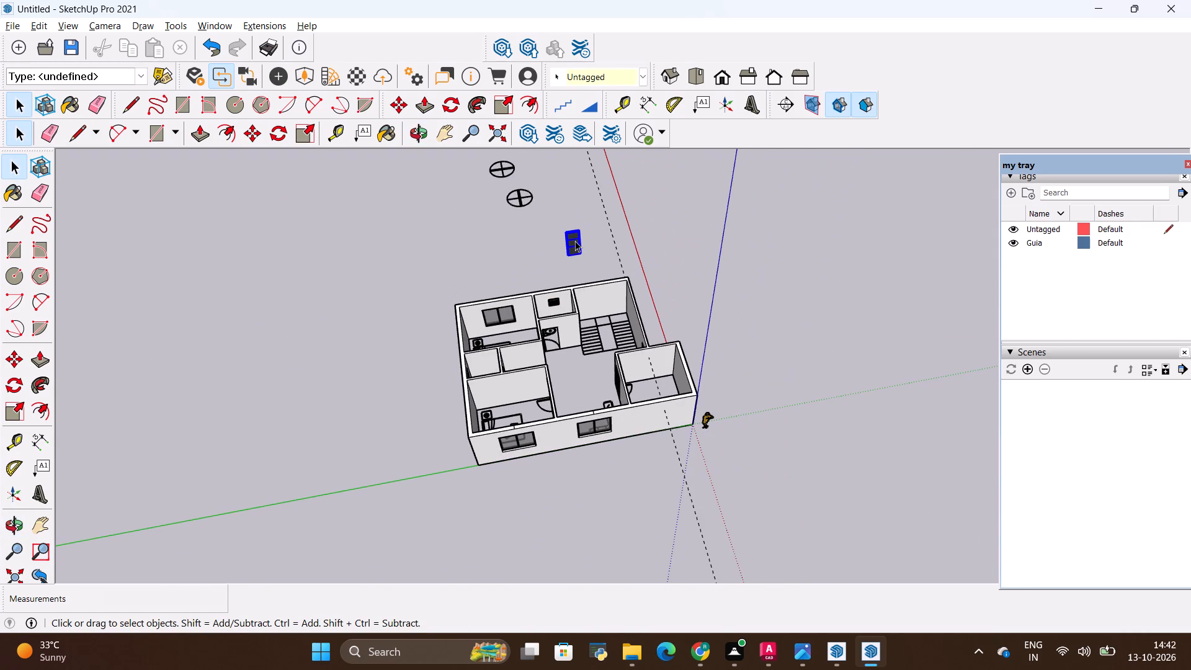
key("m")
scroll(592, 216, "up", 8)
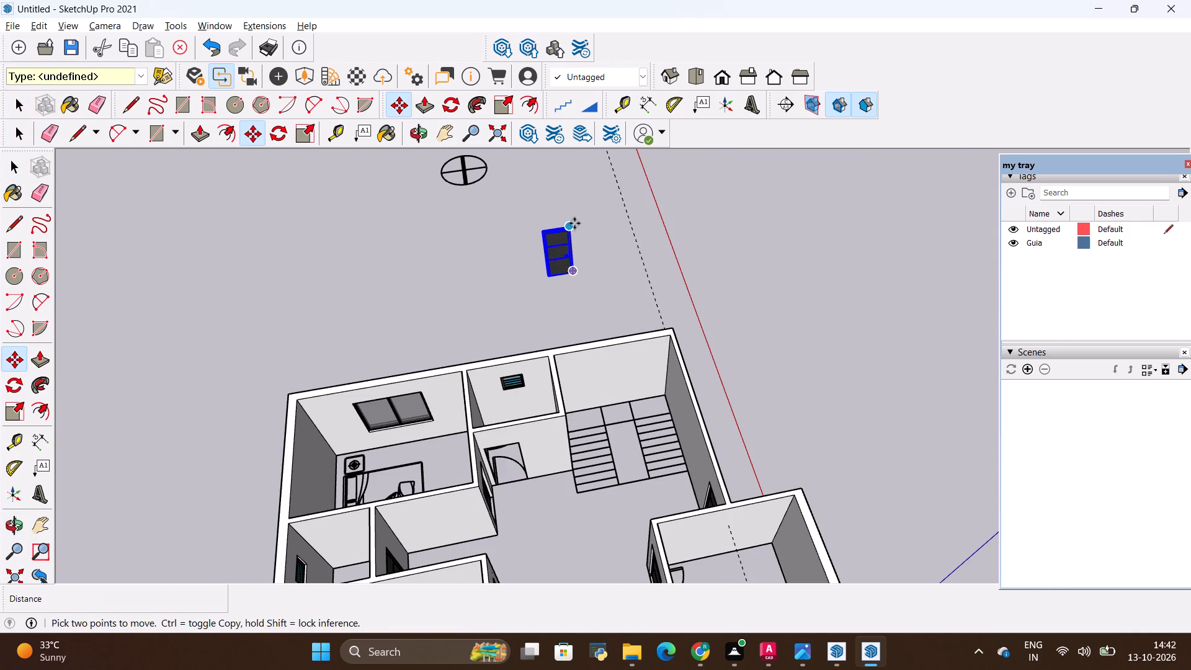
left_click(574, 226)
scroll(512, 450, "up", 5)
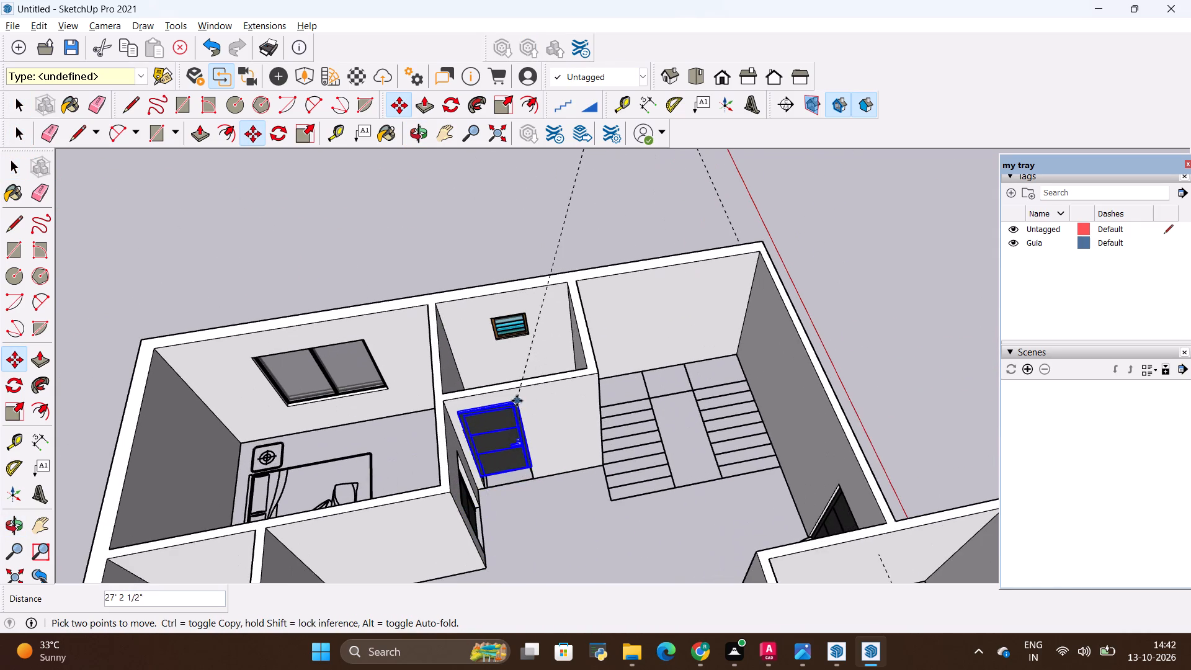
scroll(517, 434, "up", 7)
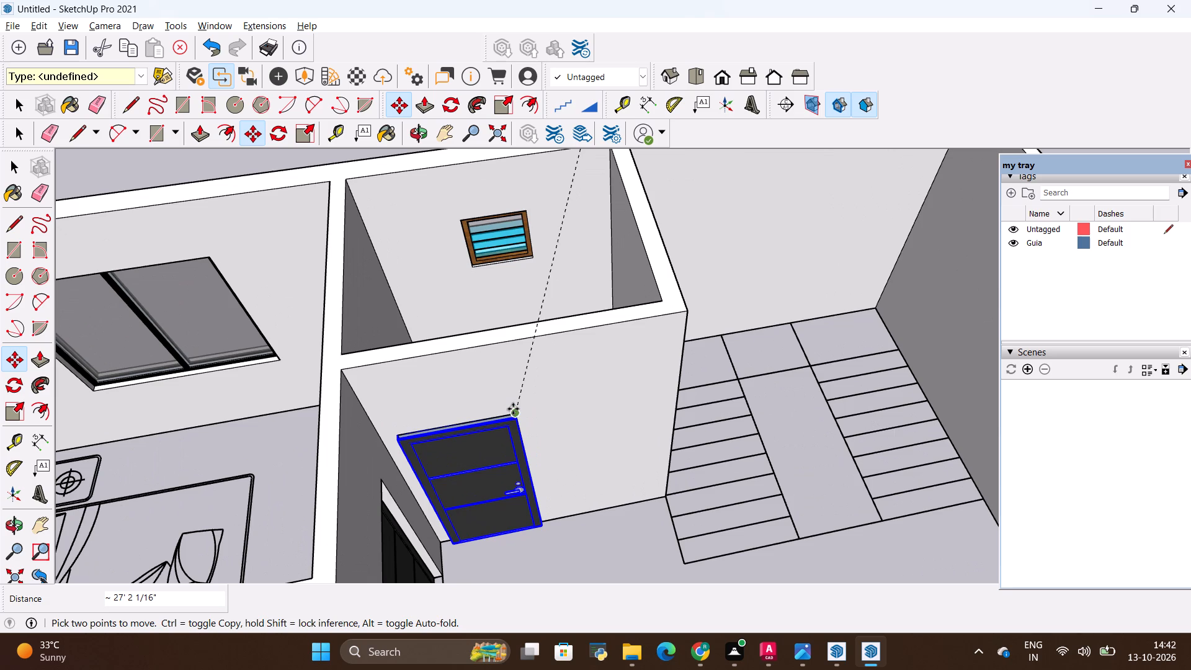
left_click(513, 409)
Shift the door about 1 7/8" so its upper front corner meets the top corner of the small room's doorway.
scroll(520, 419, "up", 11)
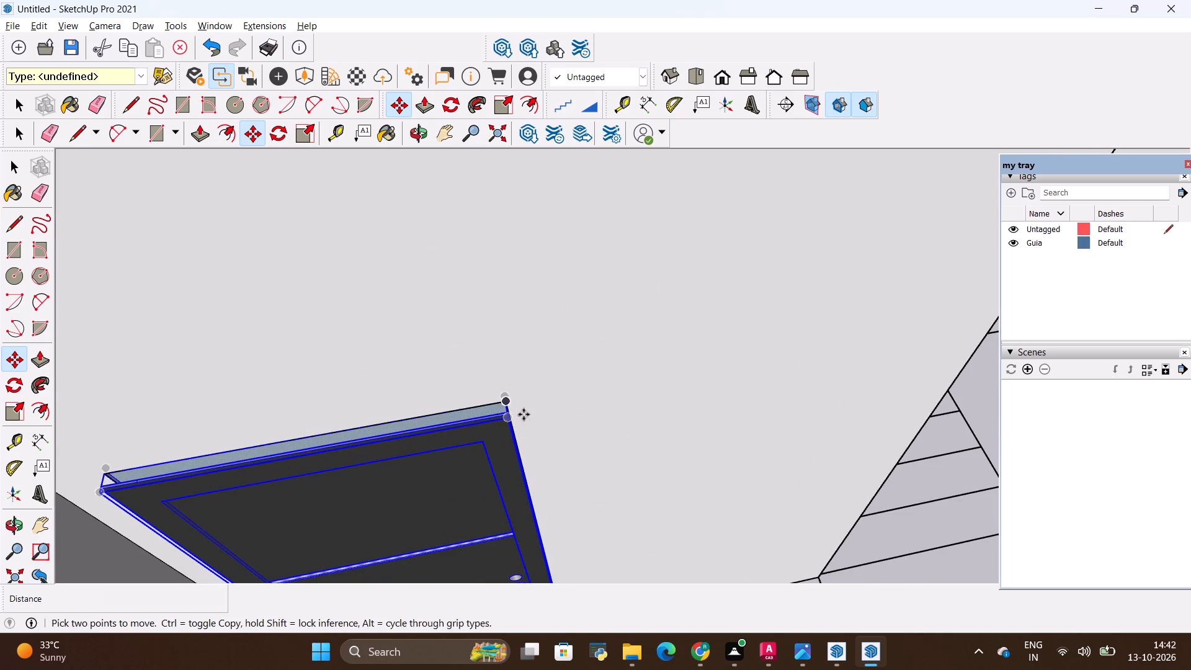
left_click(514, 416)
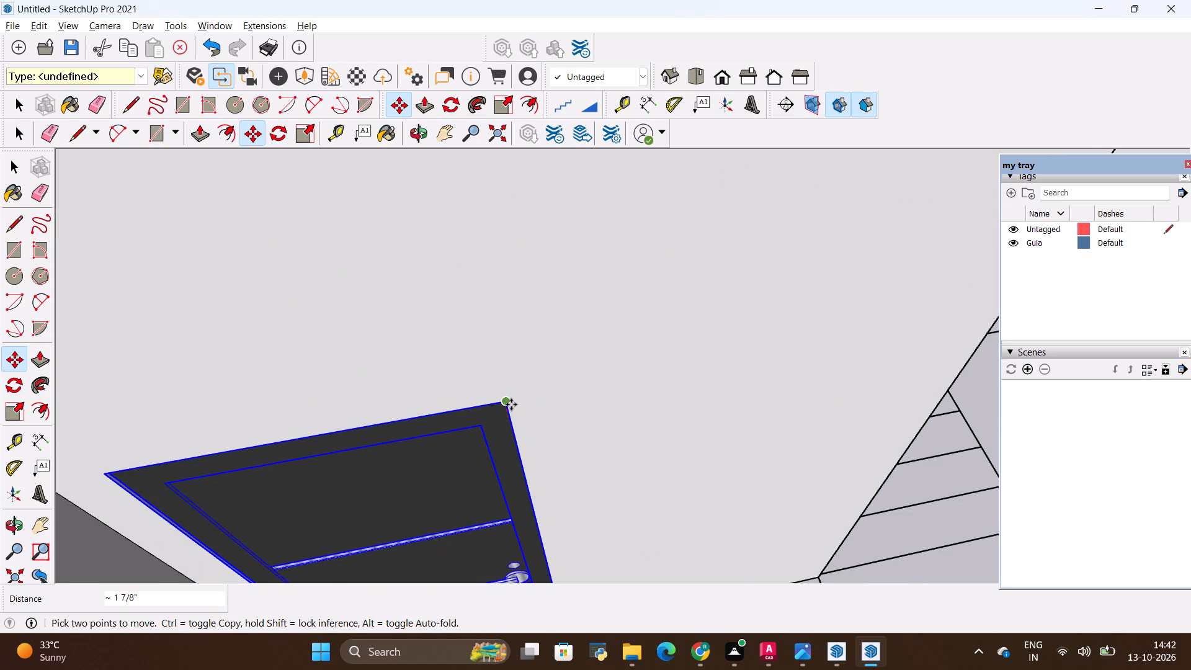
left_click(511, 404)
scroll(665, 410, "down", 4)
key("space")
left_click(665, 409)
Examine the new door beside the stairs and the other placed doors across the whole house.
scroll(661, 401, "down", 15)
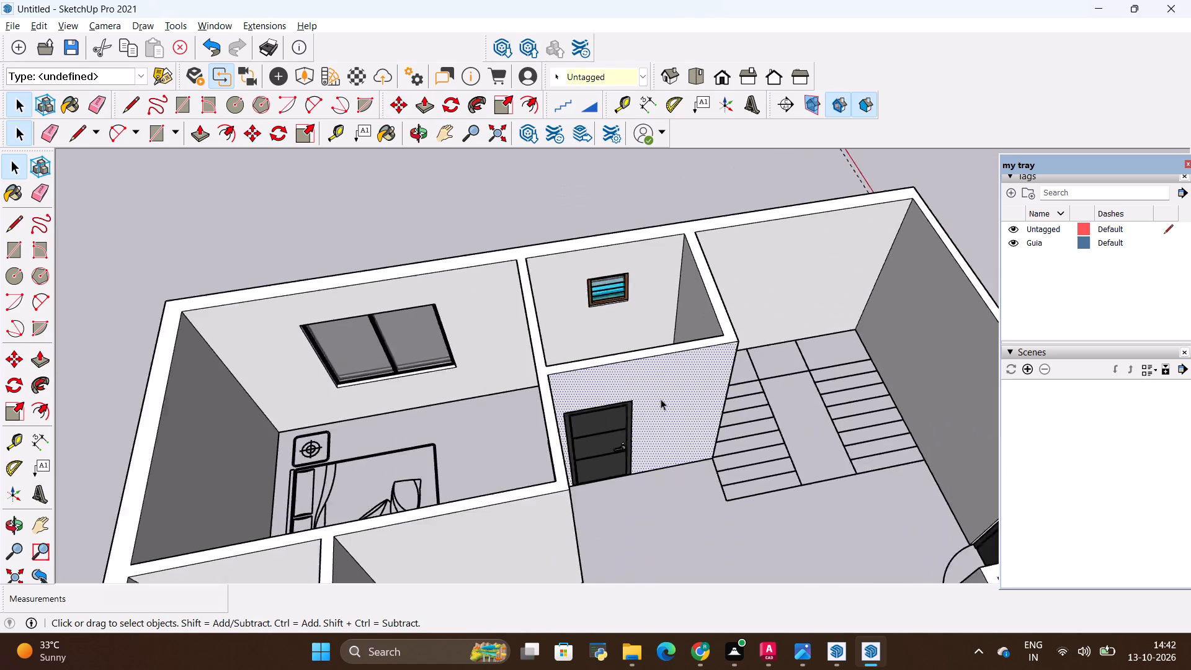
scroll(661, 399, "down", 2)
key("space")
left_click(550, 244)
scroll(646, 387, "down", 5)
middle_click_drag(758, 419, 721, 444)
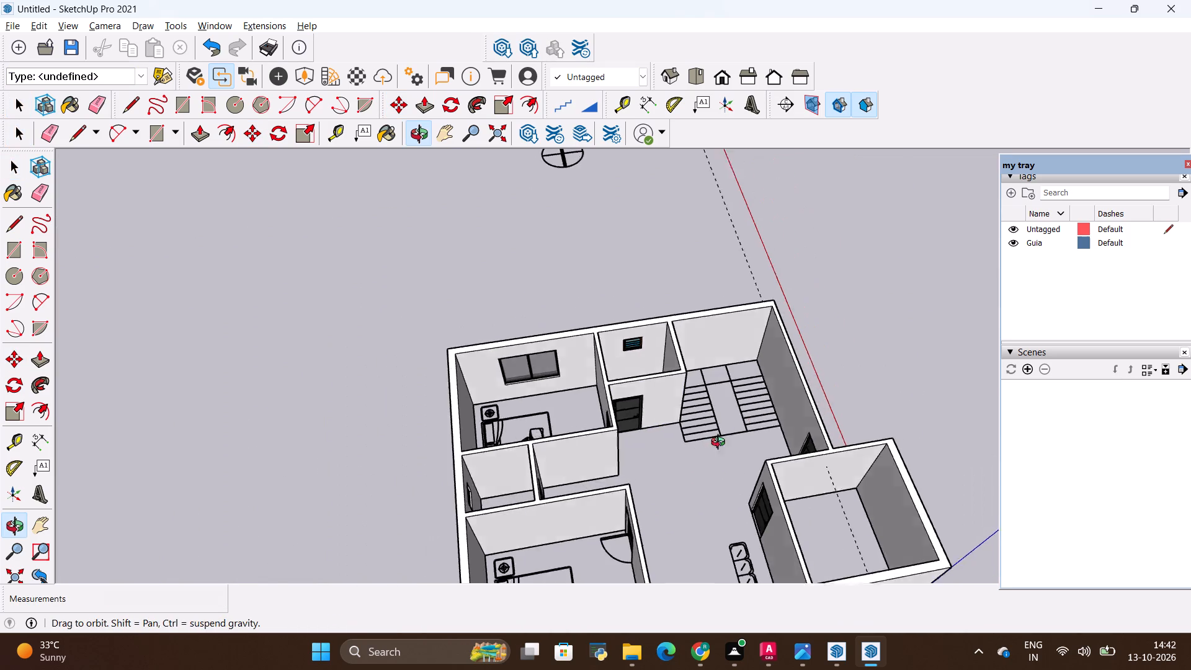
middle_click_drag(721, 444, 301, 416)
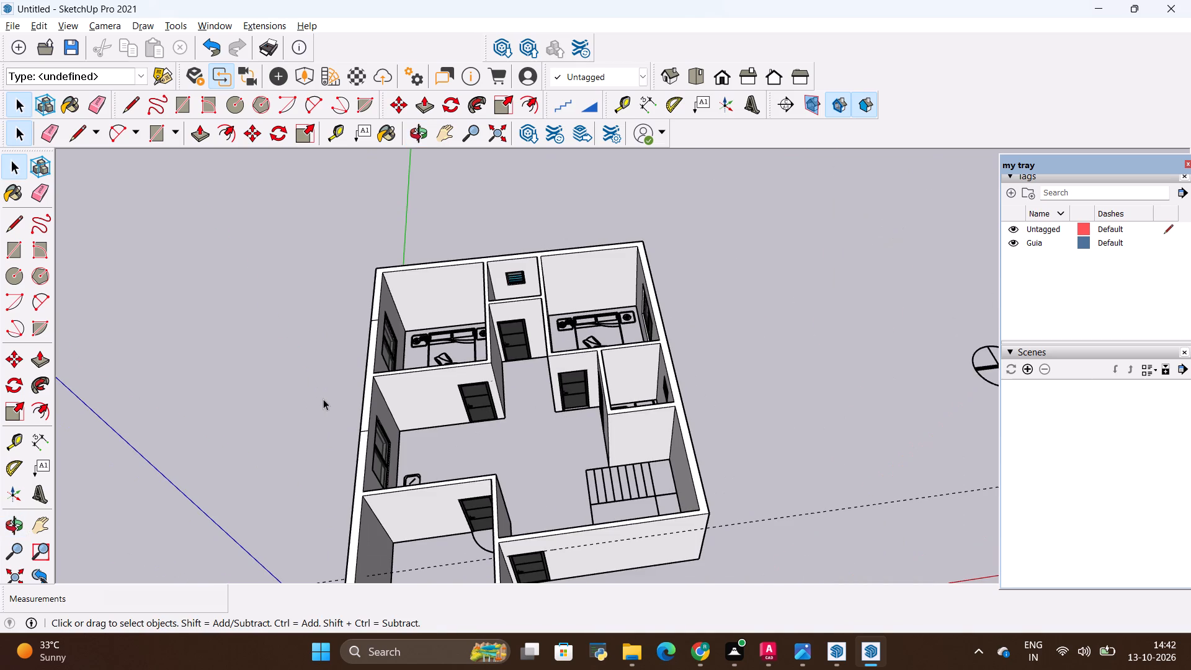
scroll(509, 318, "up", 1)
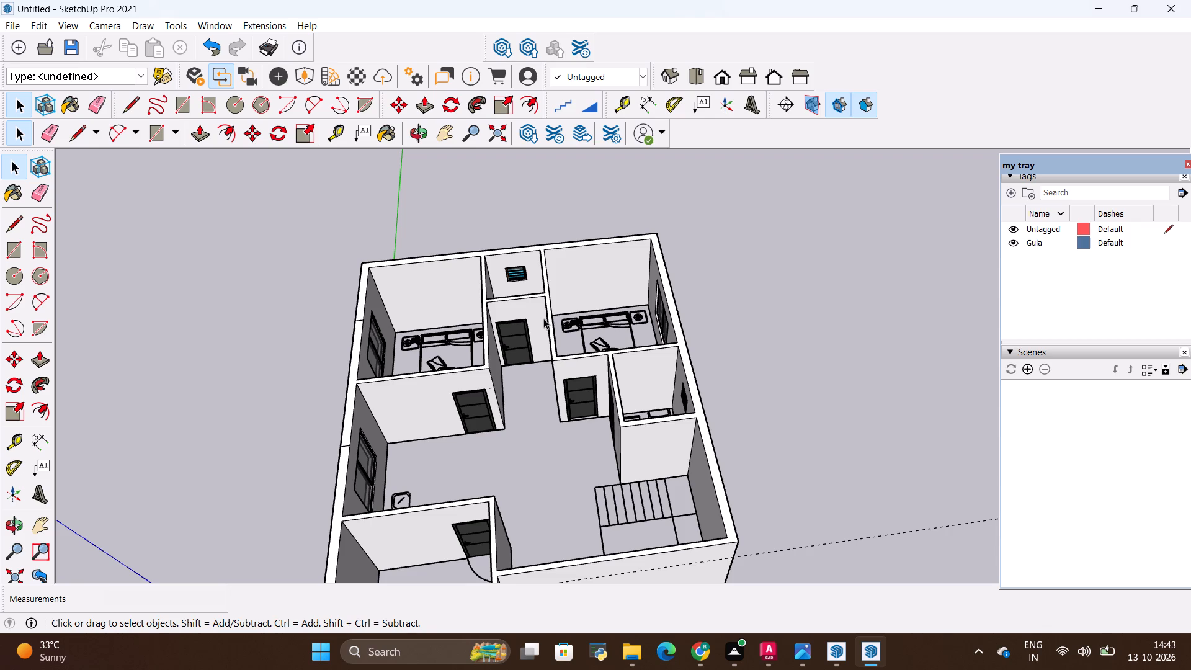
Erase the long dashed guide line that crosses the front of the house.
scroll(563, 318, "down", 6)
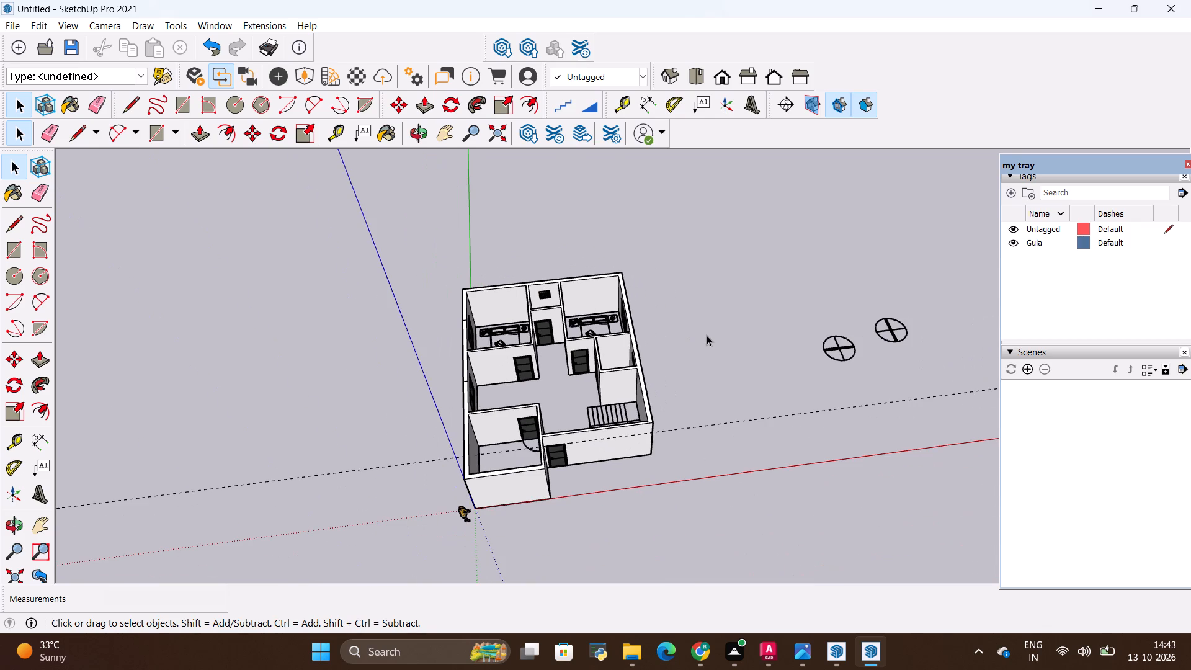
left_click(707, 335)
scroll(707, 335, "down", 4)
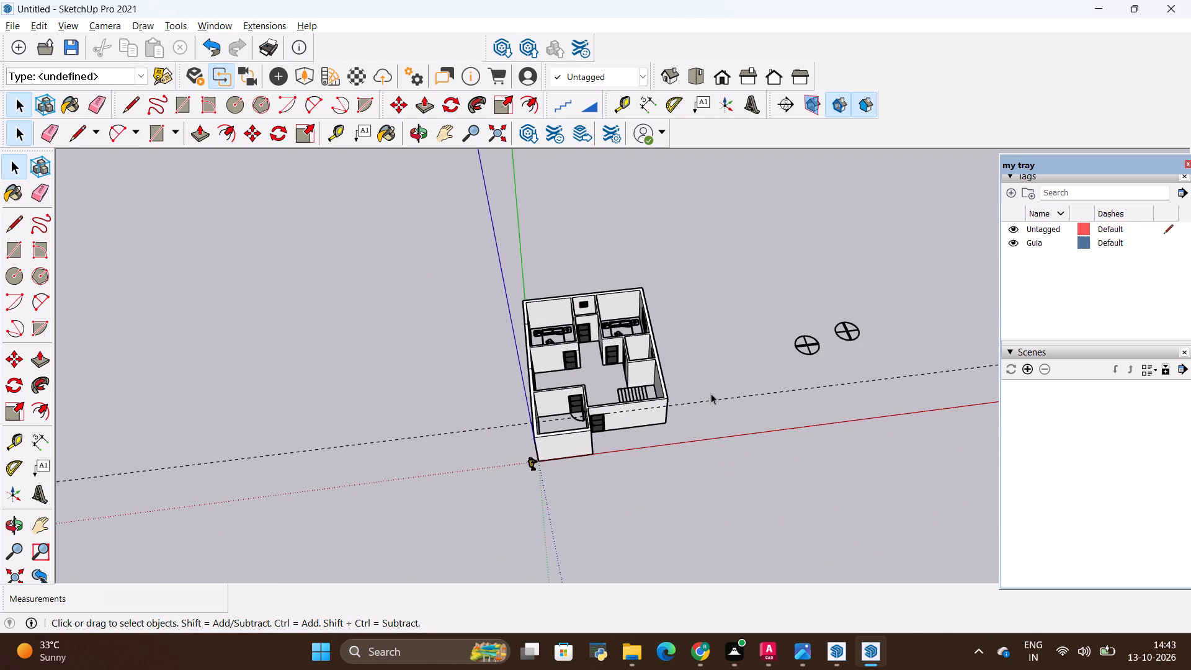
scroll(711, 393, "up", 3)
key("e")
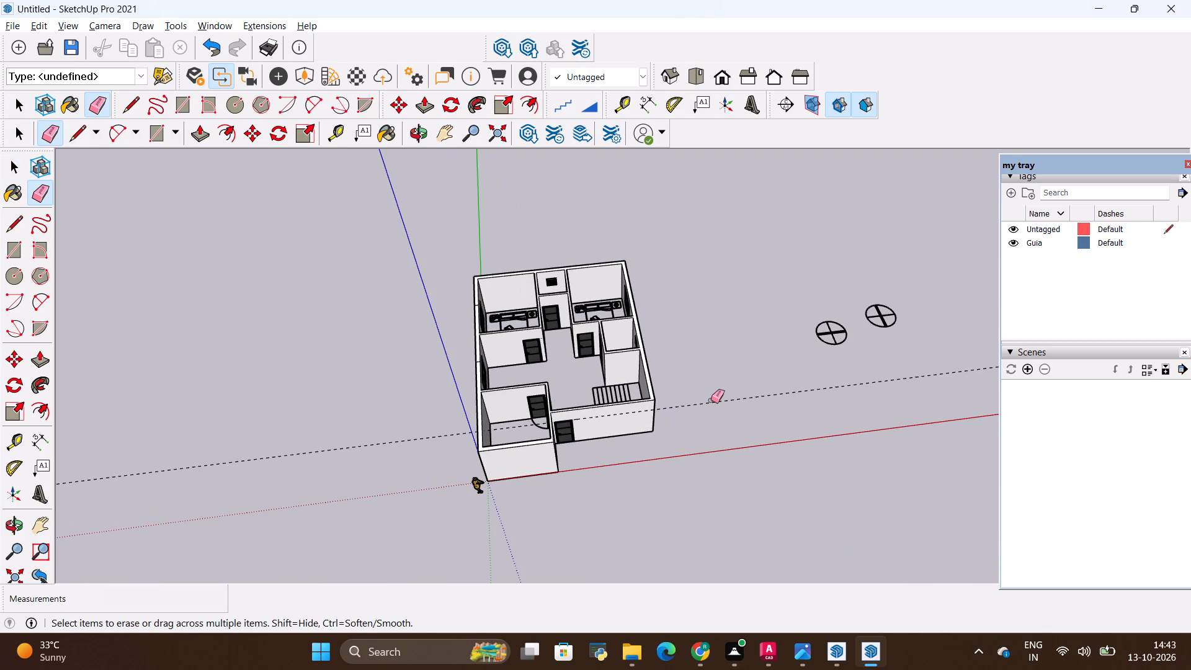
left_click_drag(710, 400, 714, 405)
scroll(709, 405, "down", 1)
key("space")
left_click(708, 405)
scroll(708, 404, "down", 4)
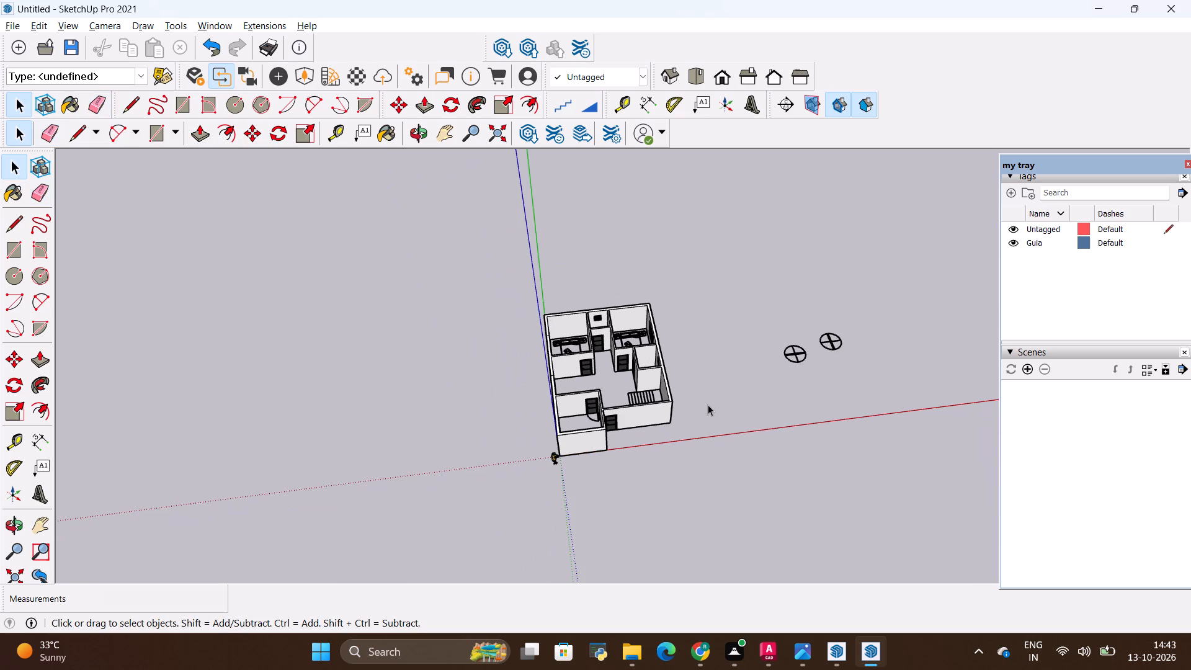
scroll(632, 406, "down", 1)
Make one group of the connected house walls together with the doors, windows and ventilator fitted in them.
scroll(625, 408, "up", 3)
scroll(559, 402, "up", 3)
triple_click(558, 399)
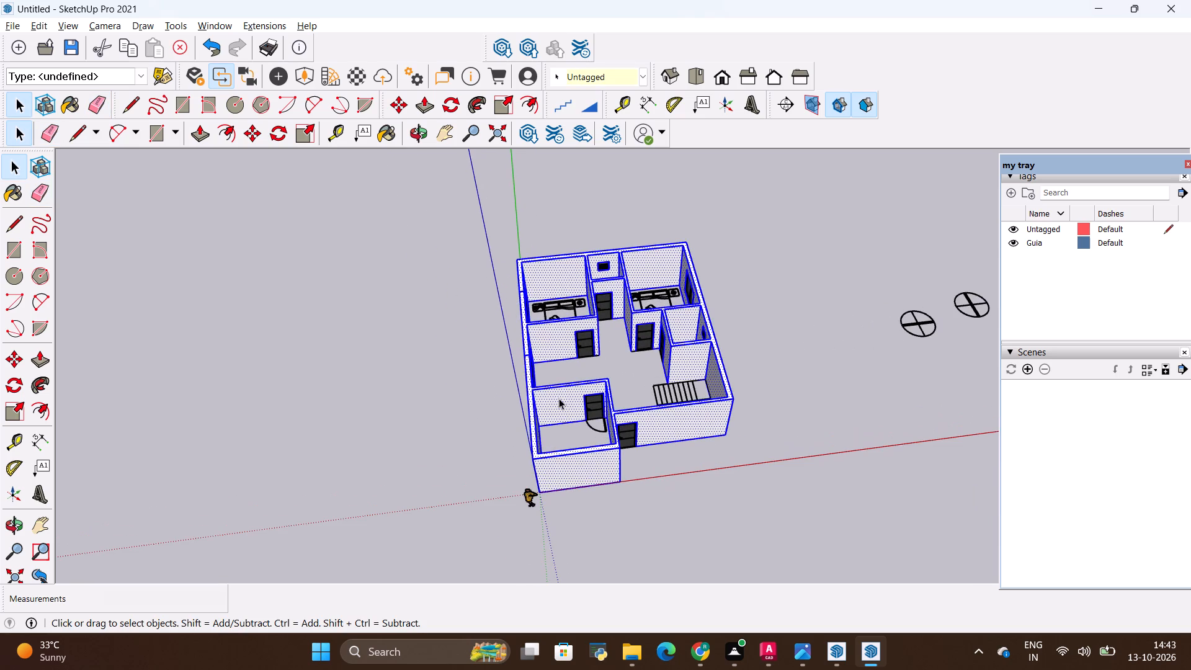
left_click(559, 398)
scroll(607, 445, "up", 3)
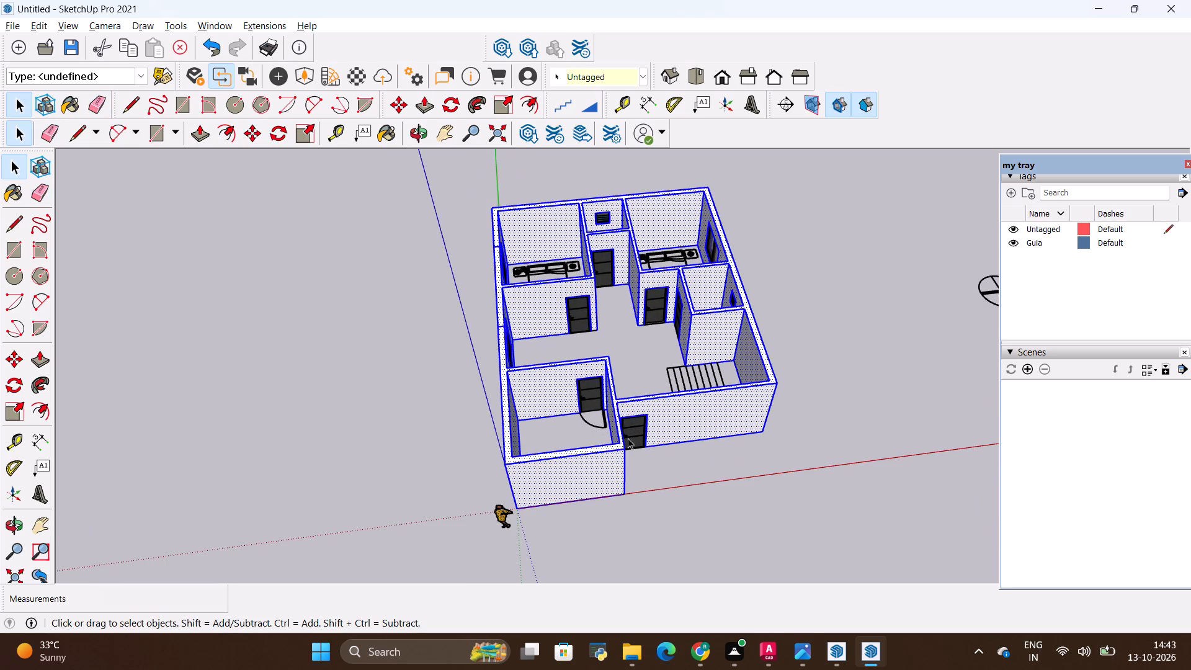
left_click(628, 428, "ctrl")
left_click(587, 386, "ctrl")
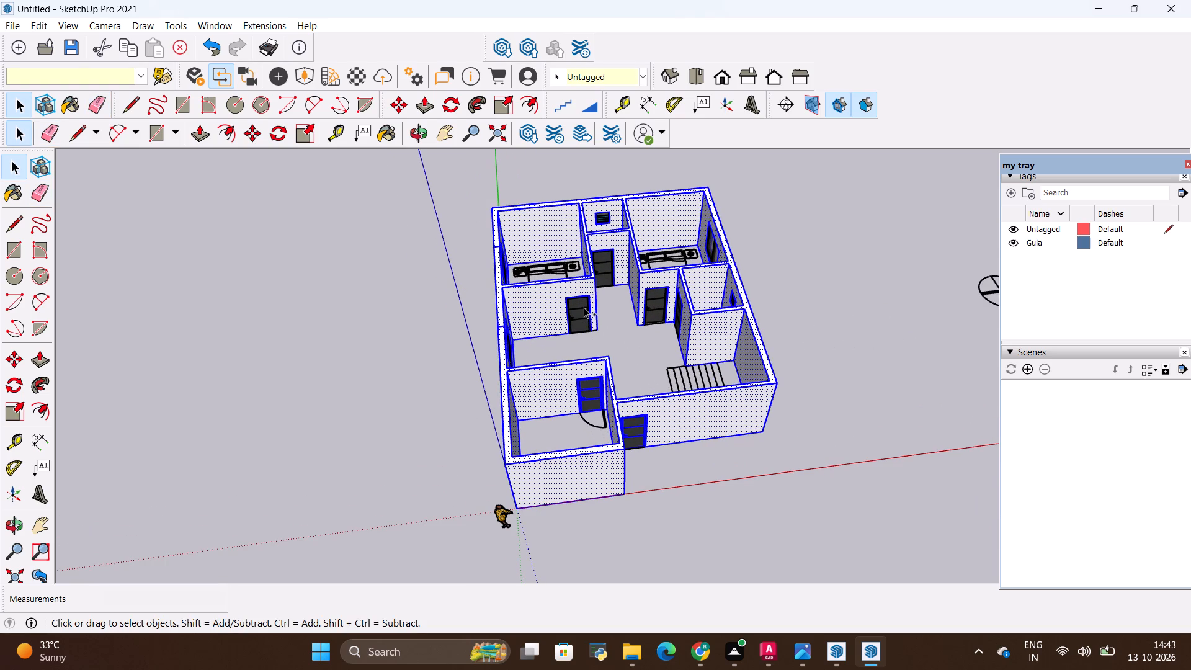
left_click(584, 307, "ctrl")
left_click(654, 306, "ctrl")
left_click(608, 269, "ctrl")
scroll(599, 211, "up", 3, "ctrl")
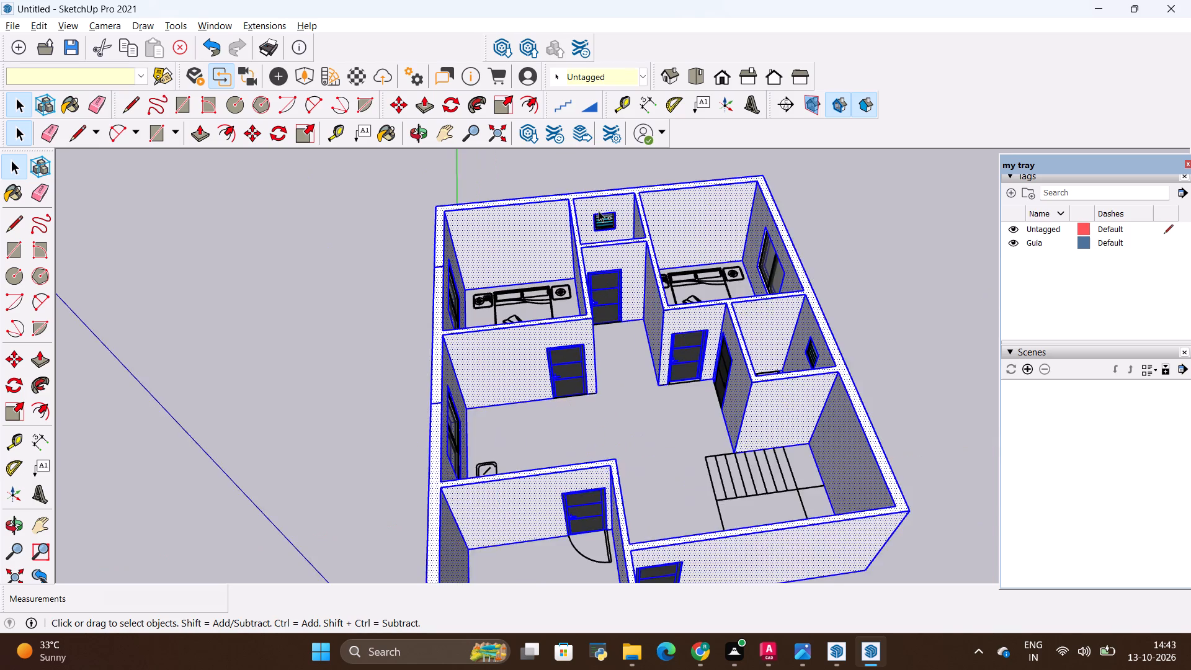
scroll(599, 211, "up", 3, "ctrl")
left_click(602, 218, "ctrl")
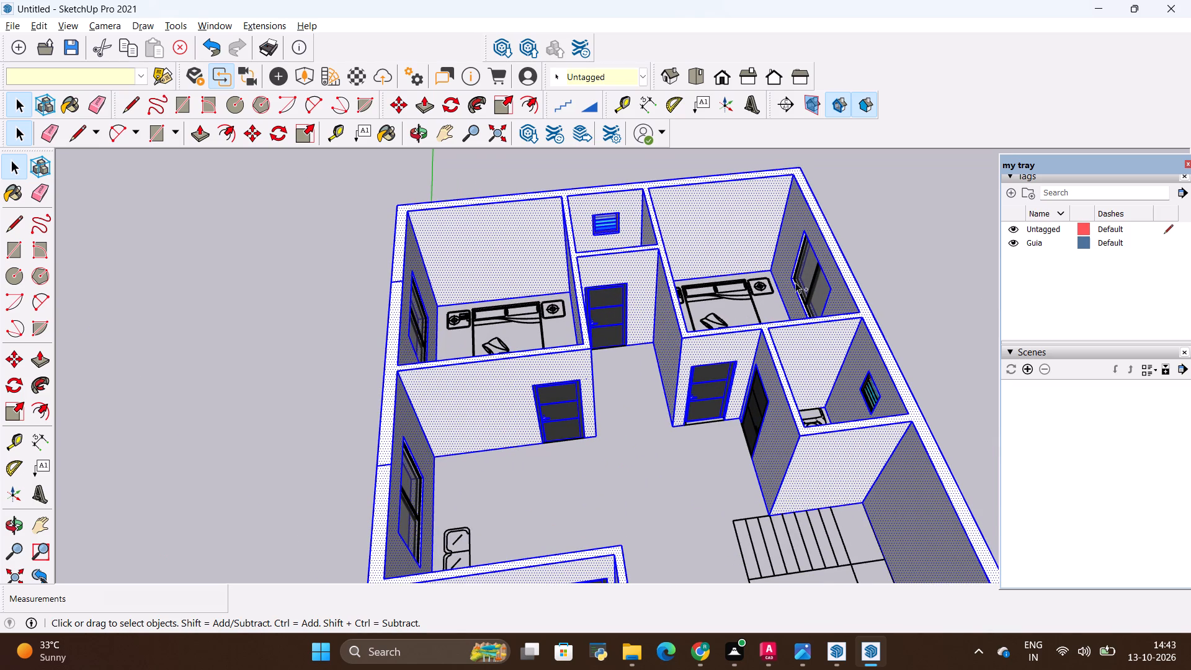
left_click(801, 280, "ctrl")
scroll(416, 316, "up", 5, "ctrl")
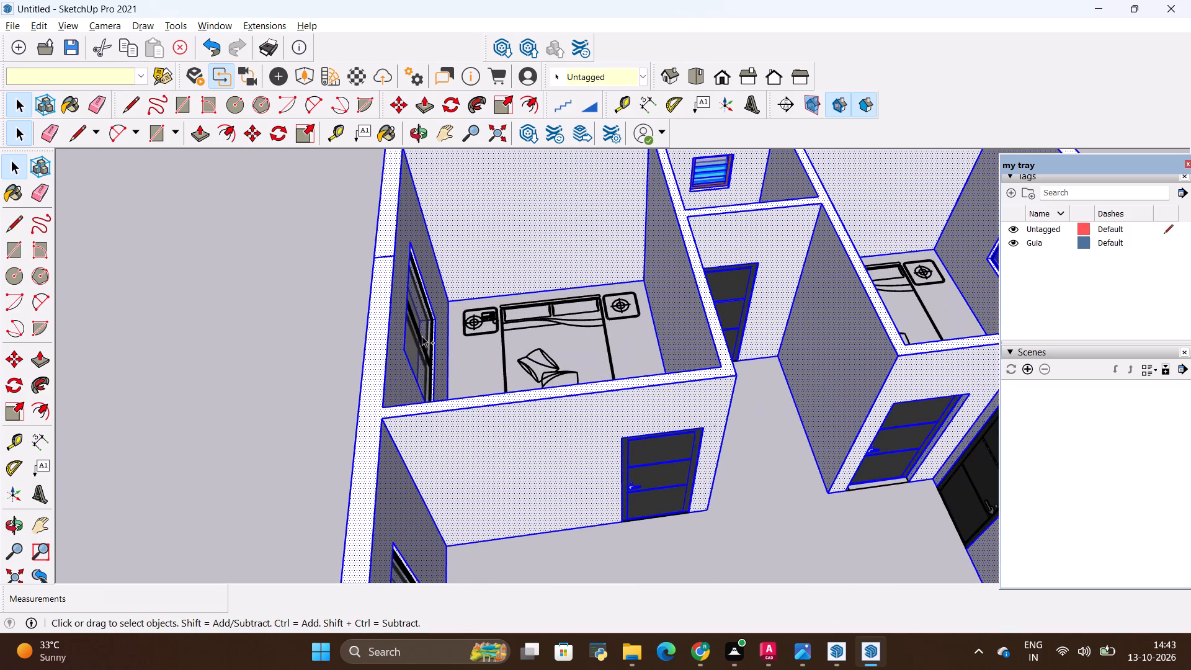
left_click(422, 336, "ctrl")
scroll(422, 334, "down", 9, "ctrl")
scroll(476, 324, "down", 5, "ctrl")
middle_click_drag(579, 391, 553, 422, "ctrl")
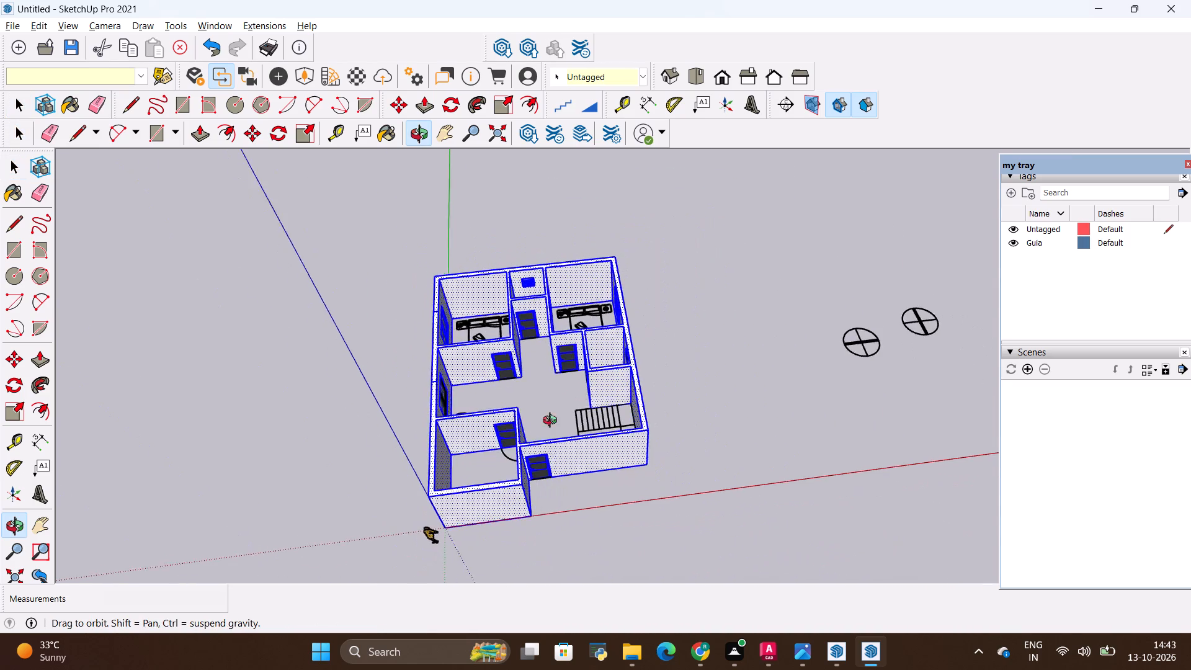
middle_click_drag(553, 422, 852, 434, "ctrl")
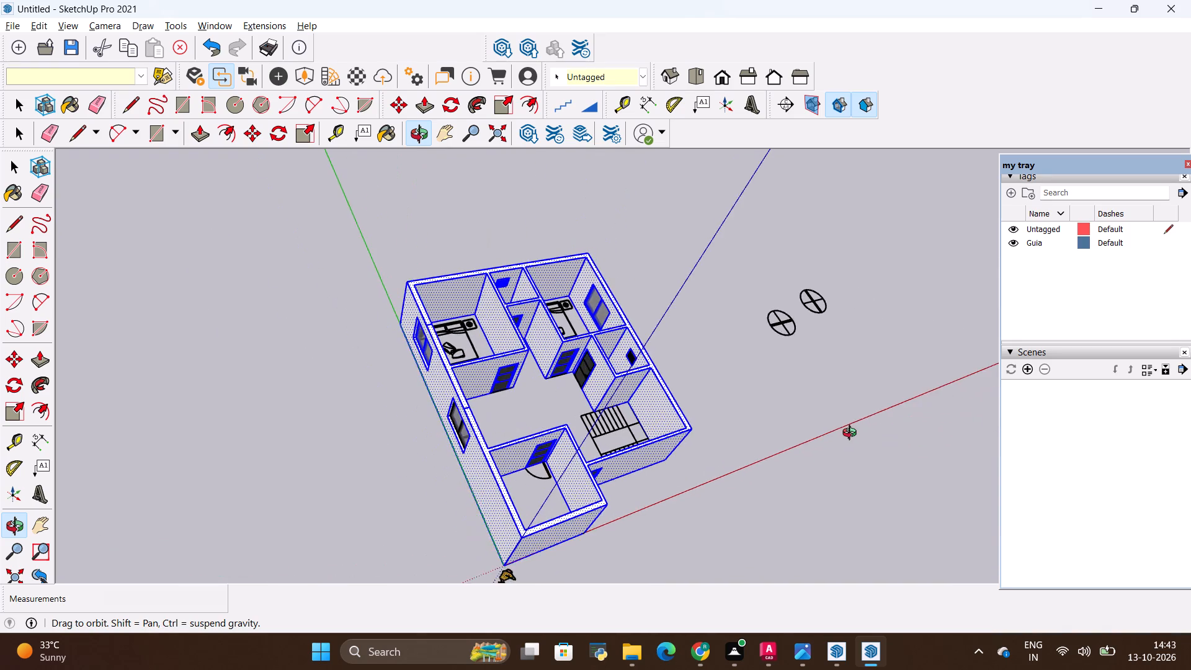
middle_click_drag(852, 434, 389, 416, "ctrl")
scroll(455, 381, "up", 7, "ctrl")
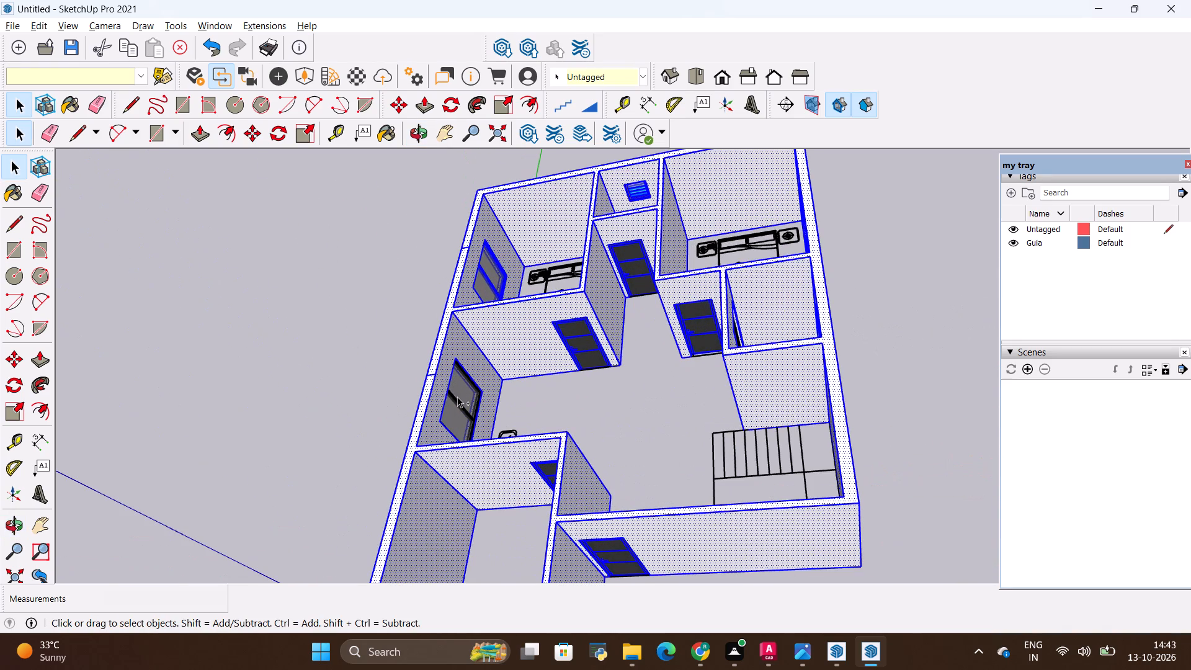
left_click(457, 396, "ctrl")
scroll(491, 391, "down", 5, "ctrl")
middle_click_drag(700, 385, 515, 422, "ctrl")
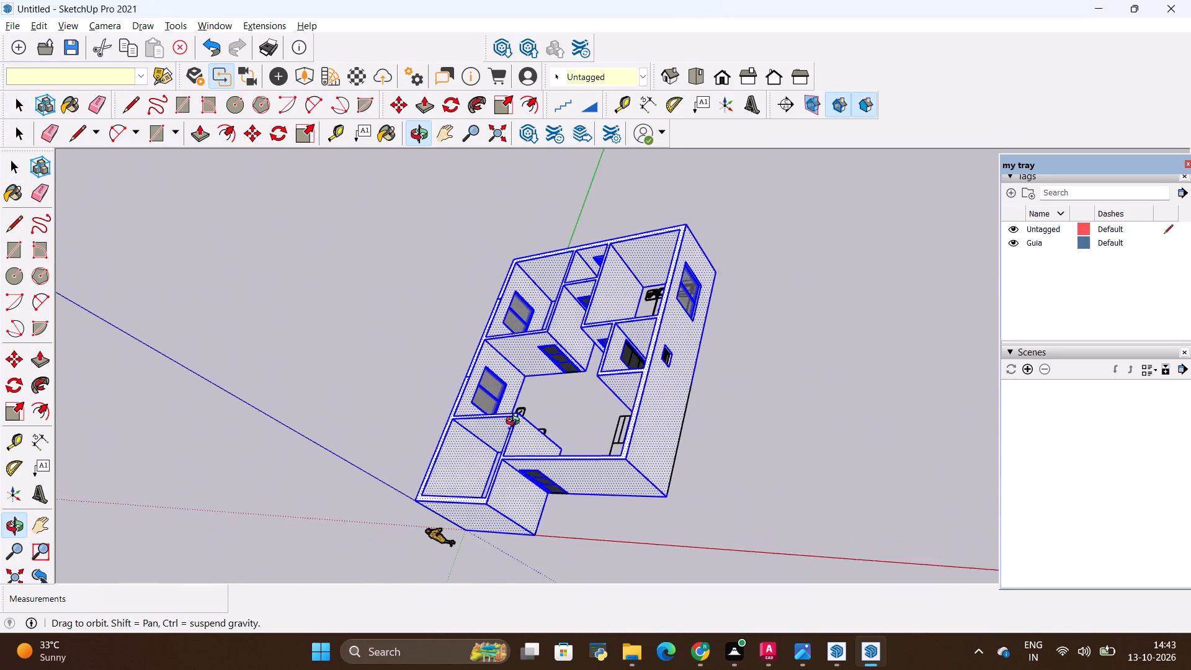
middle_click_drag(515, 422, 832, 435, "ctrl")
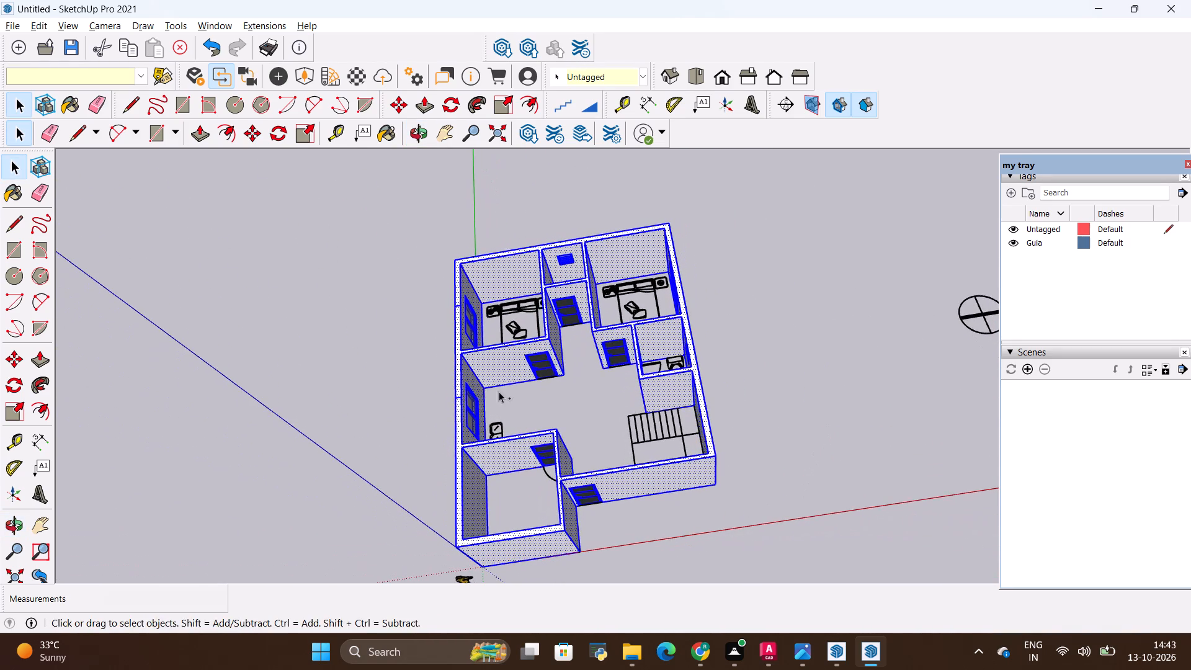
middle_click_drag(484, 388, 407, 368, "ctrl")
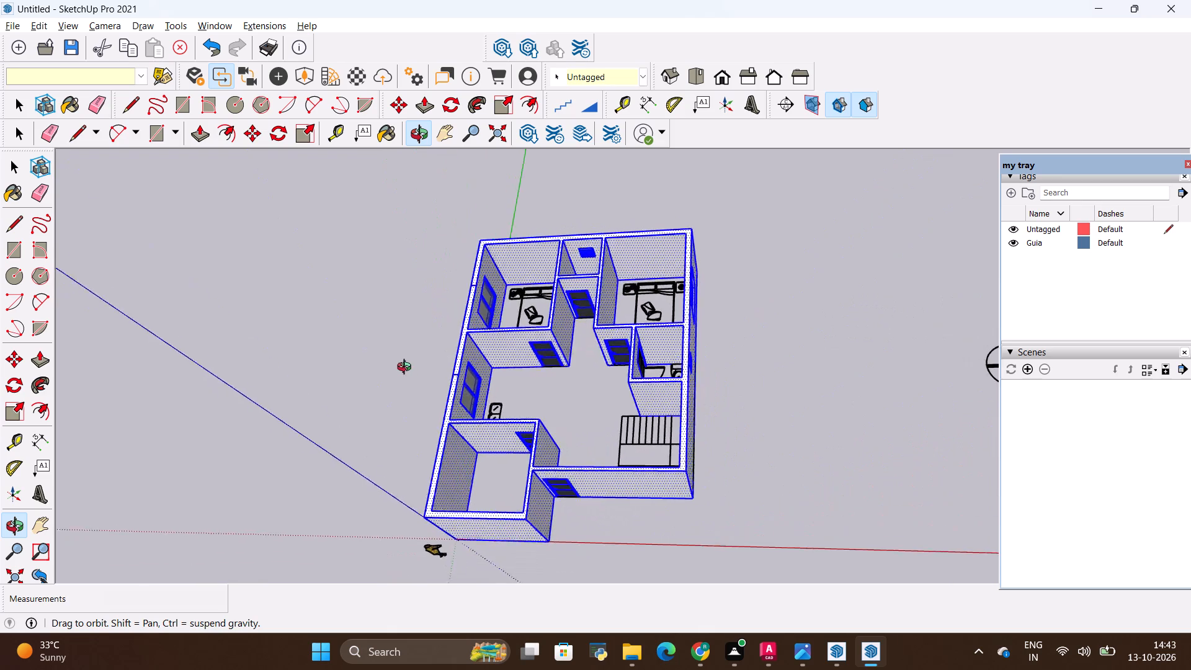
middle_click_drag(407, 368, 953, 462, "ctrl")
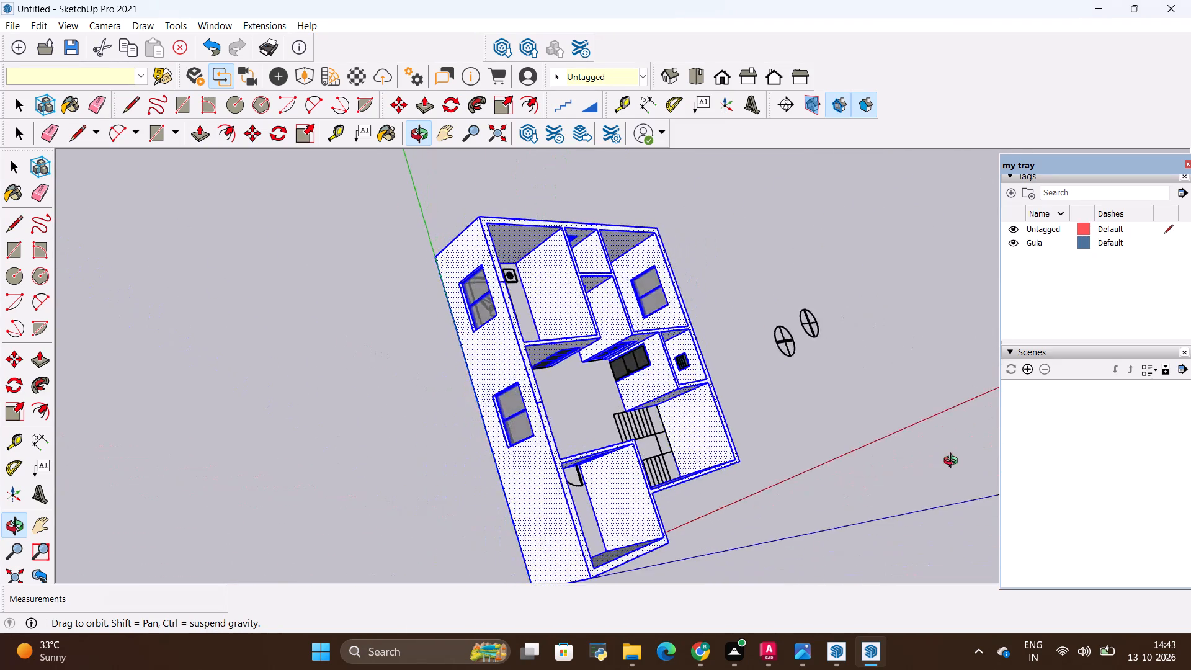
middle_click_drag(953, 462, 569, 478, "ctrl")
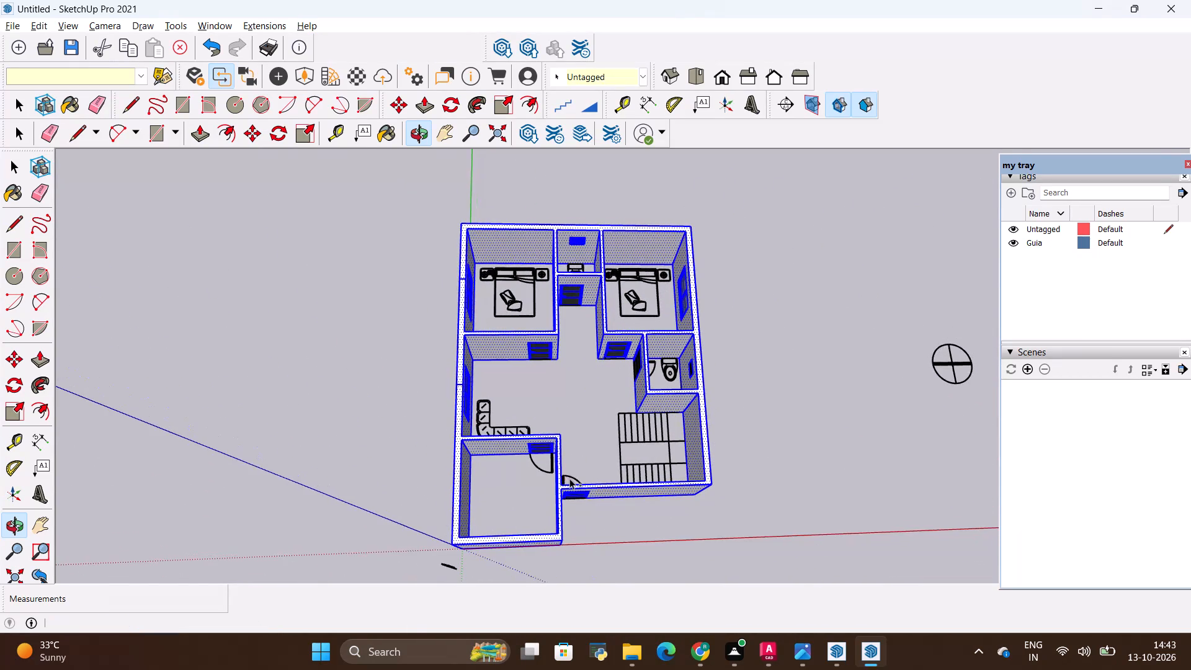
scroll(622, 339, "up", 7)
right_click(622, 339)
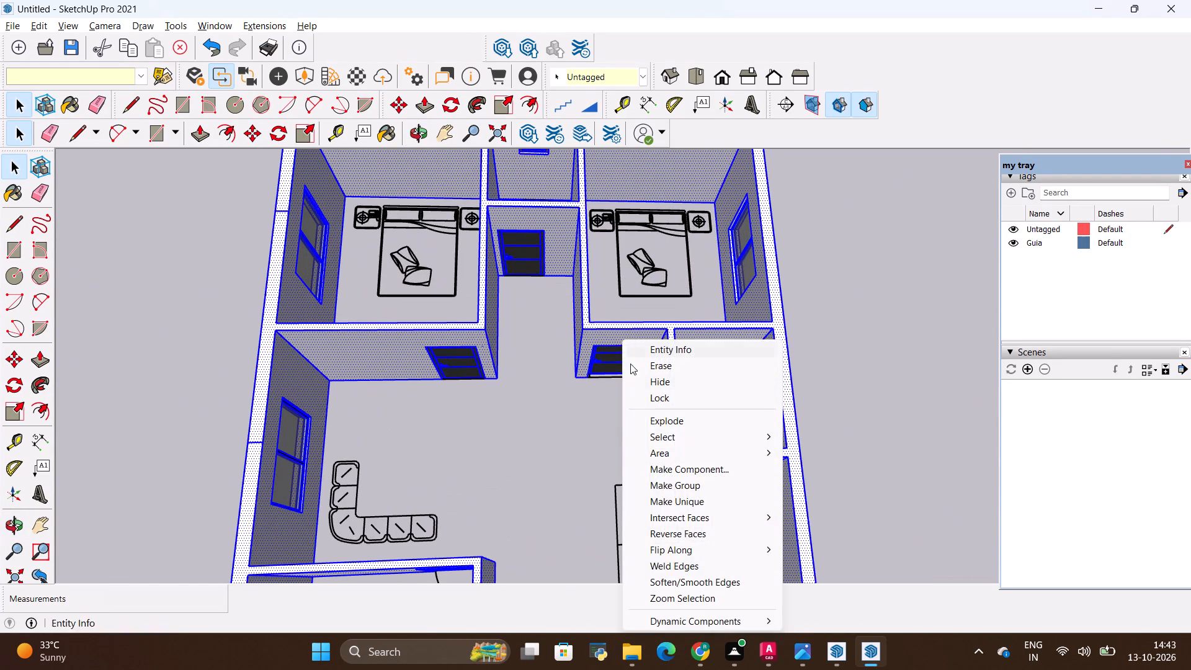
left_click(674, 482)
scroll(557, 461, "down", 5)
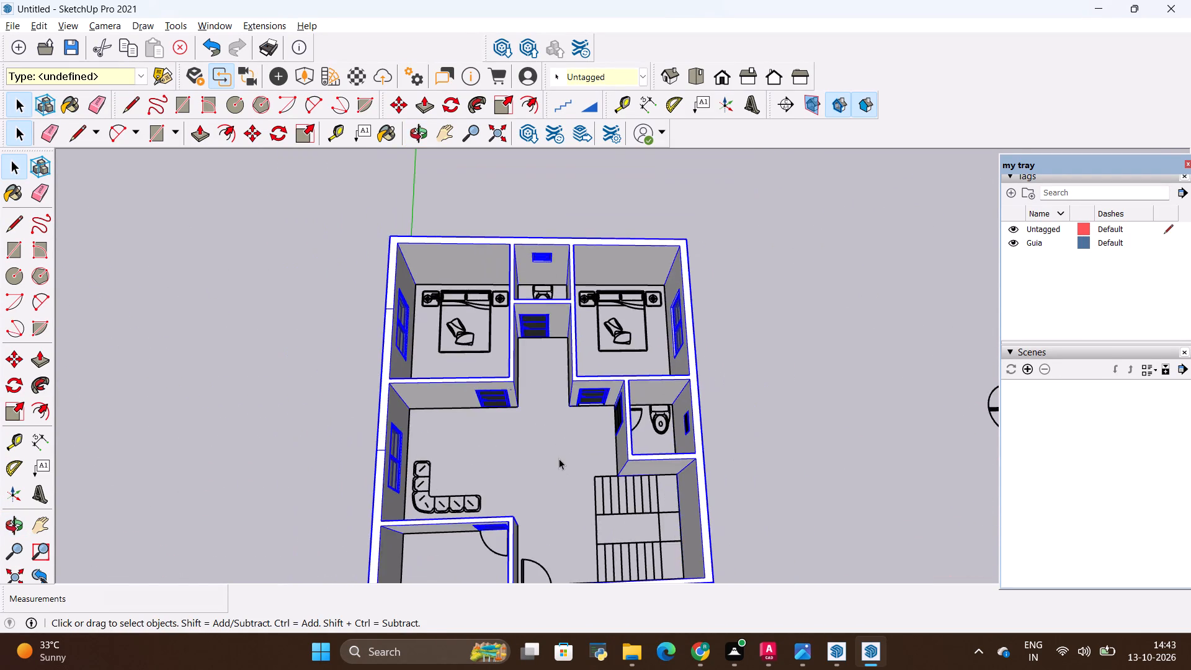
scroll(559, 458, "down", 5)
middle_click_drag(556, 499, 851, 447)
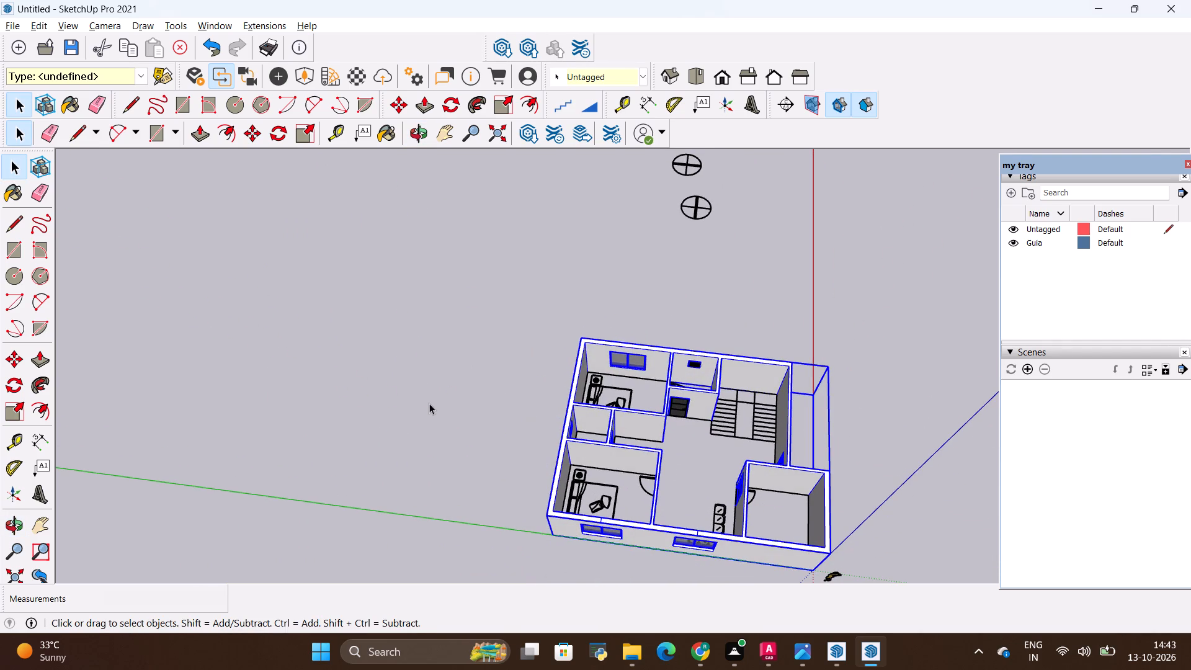
key("space")
left_click(429, 403)
Draw a 40' by 30' rectangle over the wall tops, from the front outer corner to the diagonally opposite rear corner.
scroll(417, 400, "down", 7)
middle_click_drag(630, 525, 631, 525)
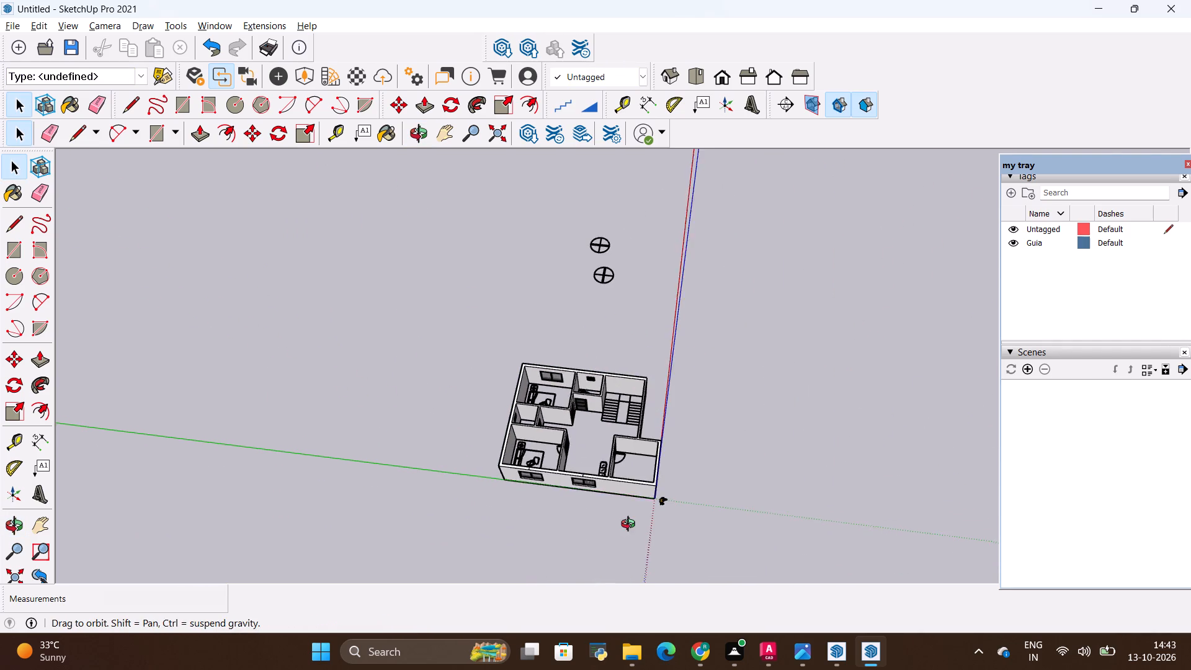
middle_click_drag(631, 525, 364, 522)
middle_click_drag(676, 421, 527, 509)
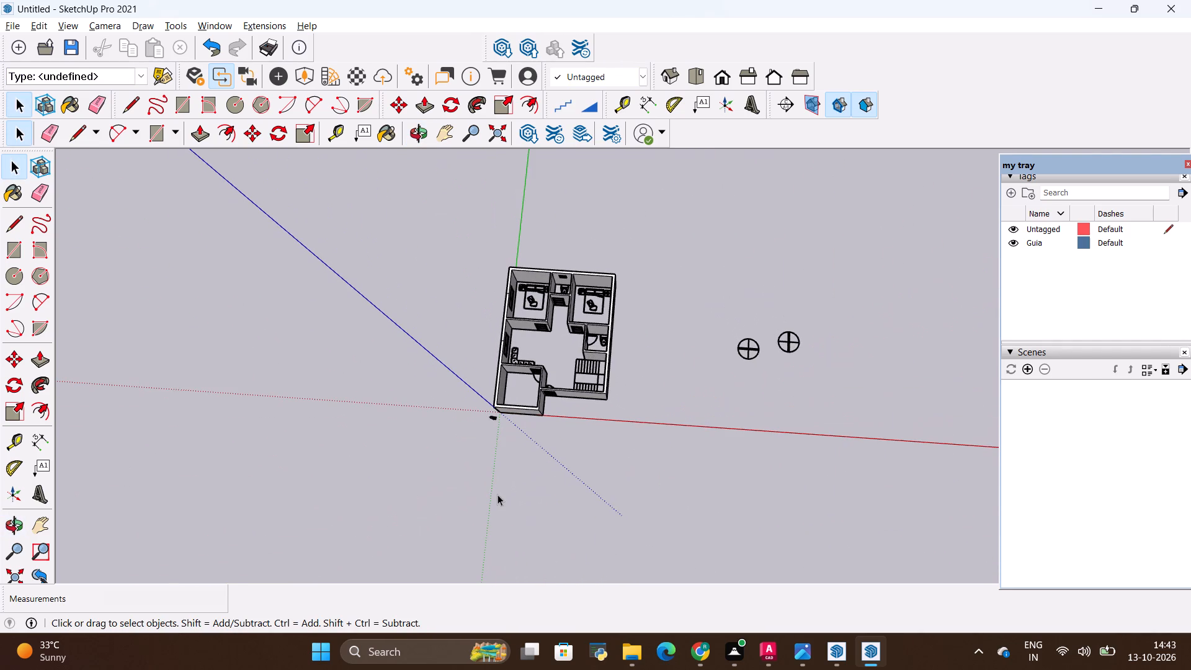
key("r")
scroll(488, 419, "up", 10)
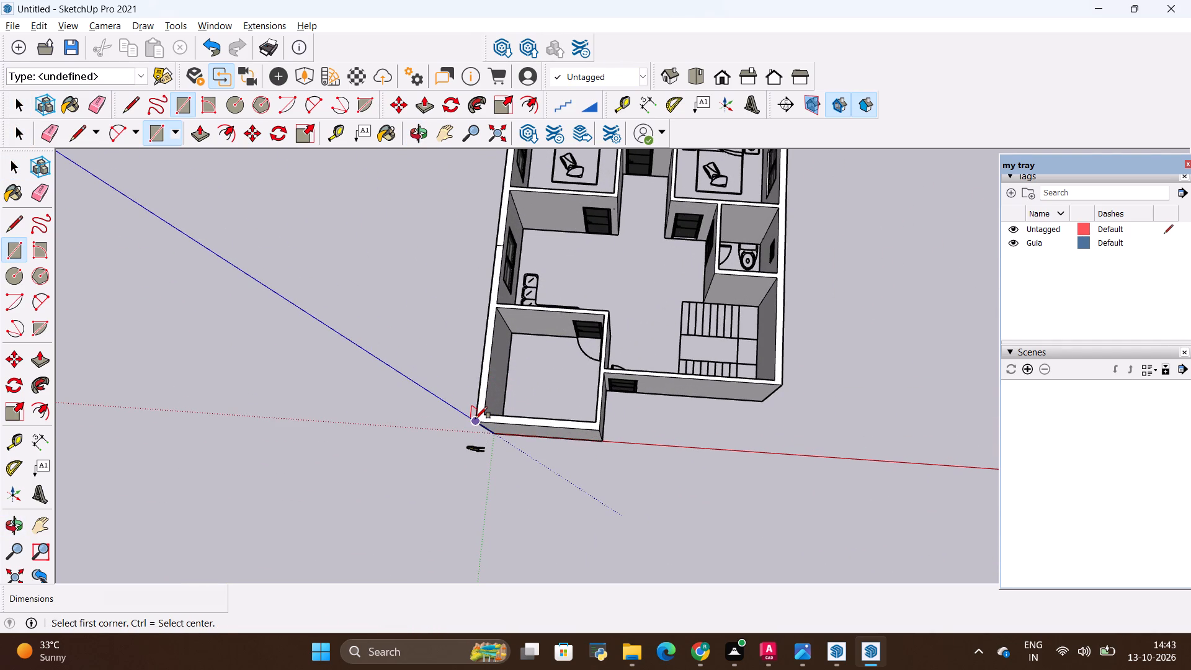
left_click(475, 419)
scroll(556, 393, "down", 9)
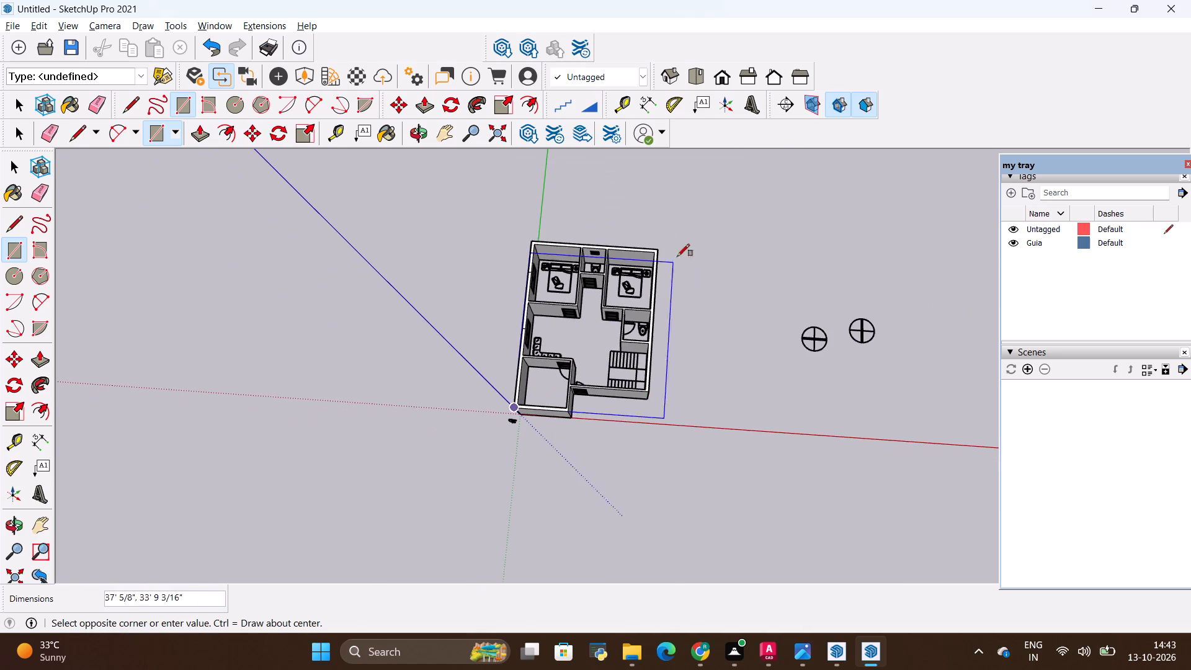
scroll(675, 244, "up", 6)
left_click(658, 252)
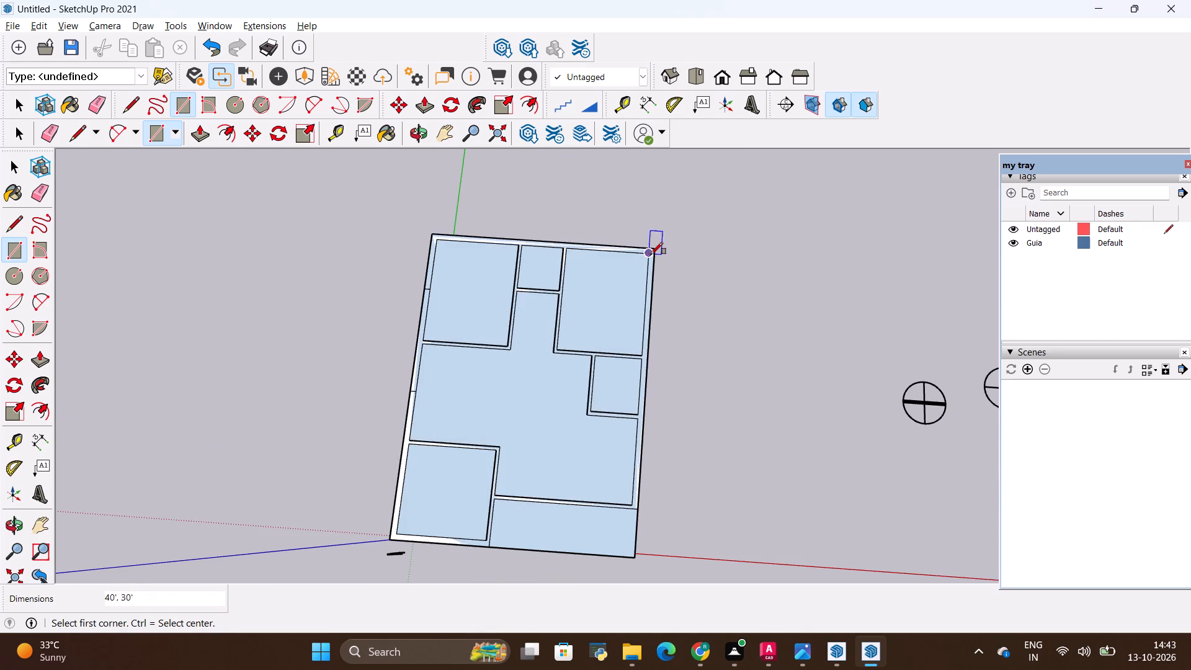
Push/pull the rectangle over the house into a slab 6" thick.
key("p")
left_click(602, 328)
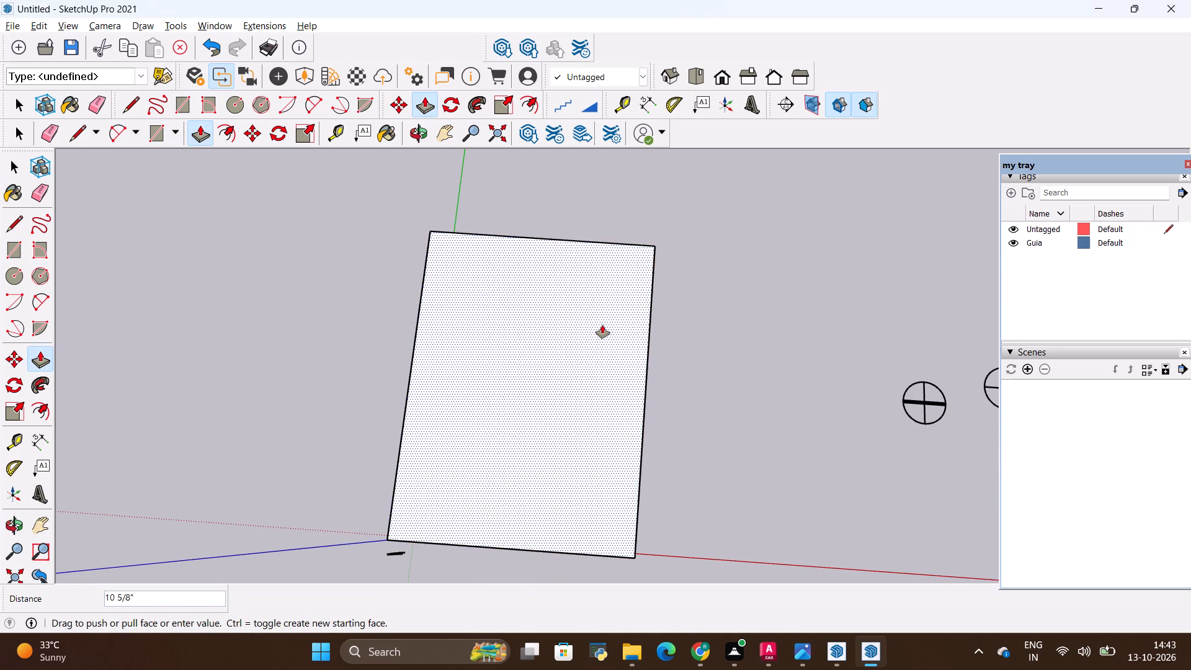
key("BackSpace")
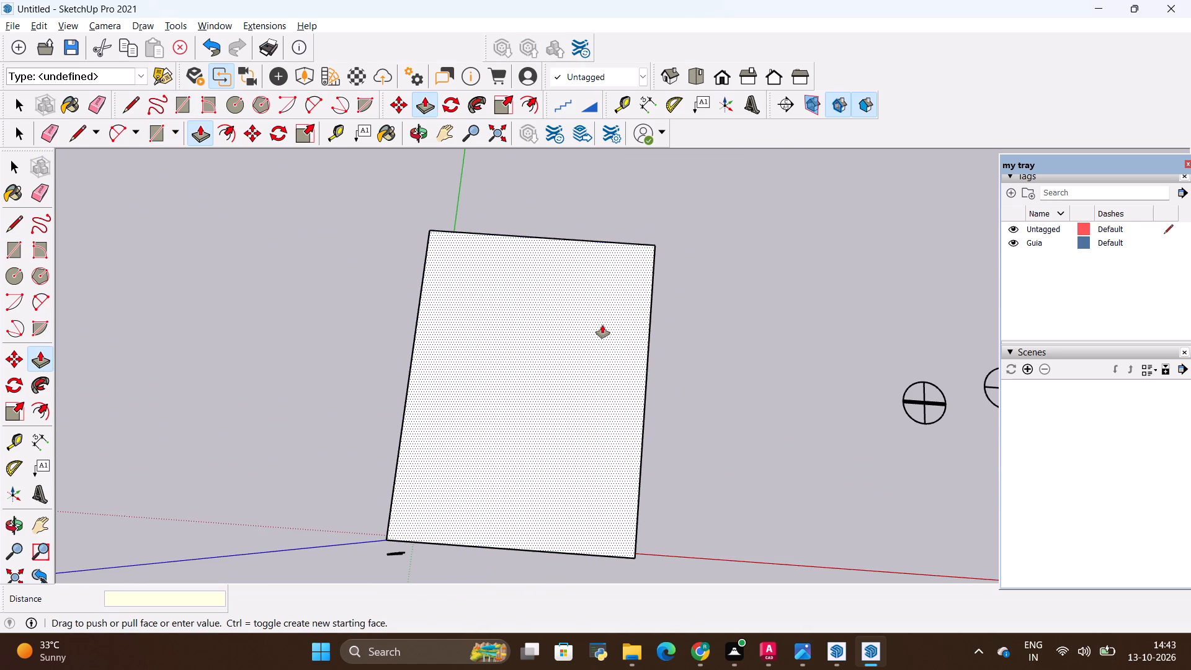
key("6")
key("shift+quotedbl")
key("Return")
key("Escape")
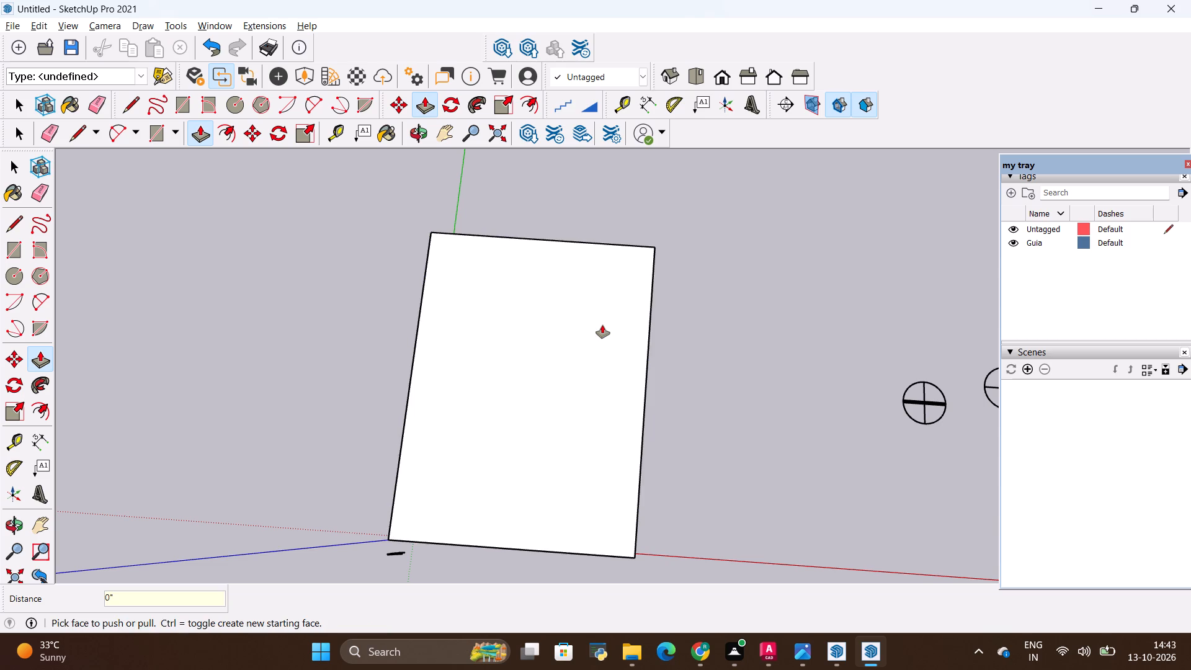
Make the whole slab on top of the walls, with all its faces and edges, a group.
key("space")
triple_click(602, 325)
double_click(602, 325)
scroll(604, 408, "down", 5)
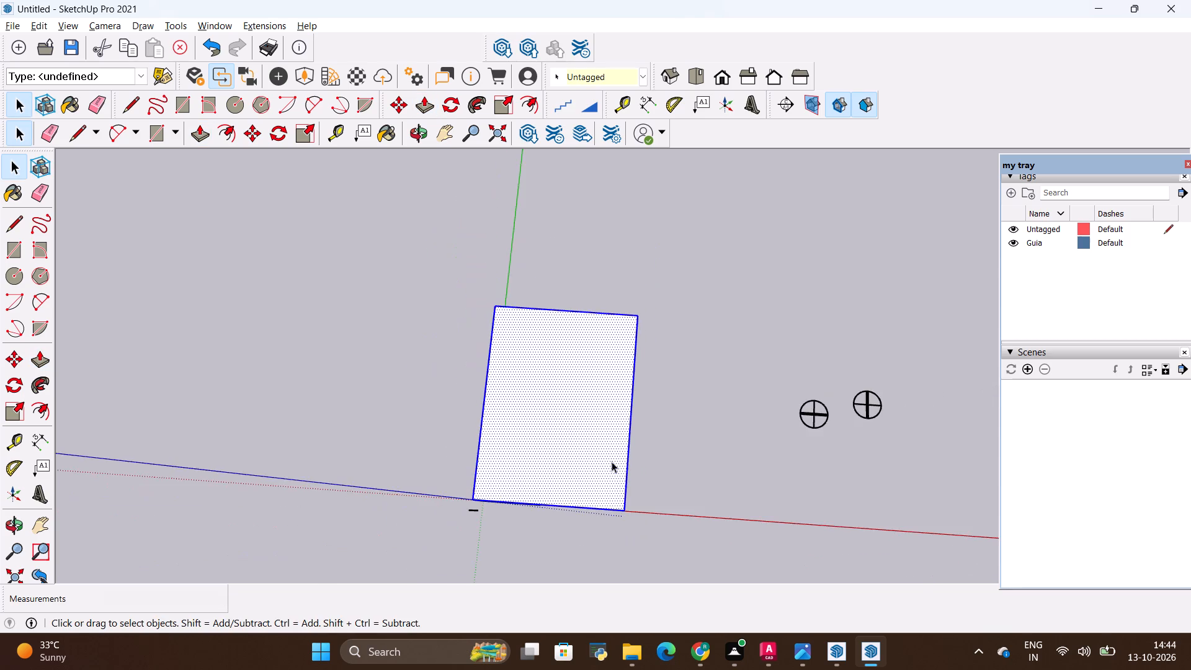
middle_click_drag(612, 462, 546, 313)
middle_click_drag(544, 450, 547, 270)
middle_click_drag(553, 372, 551, 367)
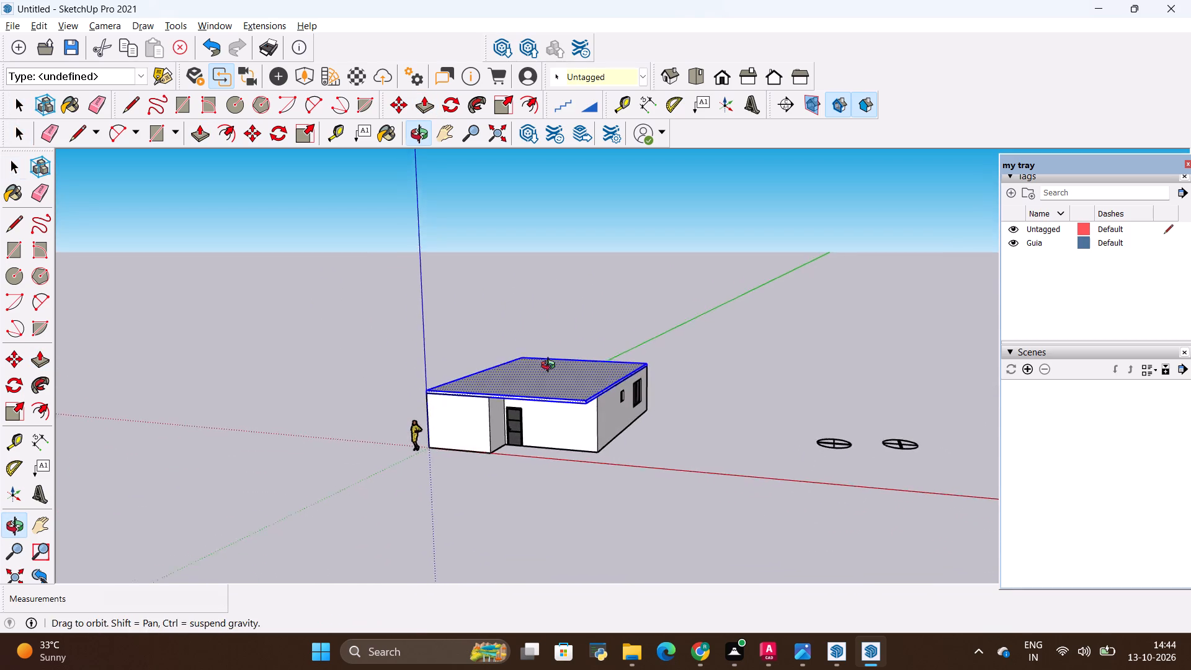
middle_click_drag(551, 367, 567, 314)
middle_click_drag(569, 354, 573, 455)
scroll(593, 401, "up", 7)
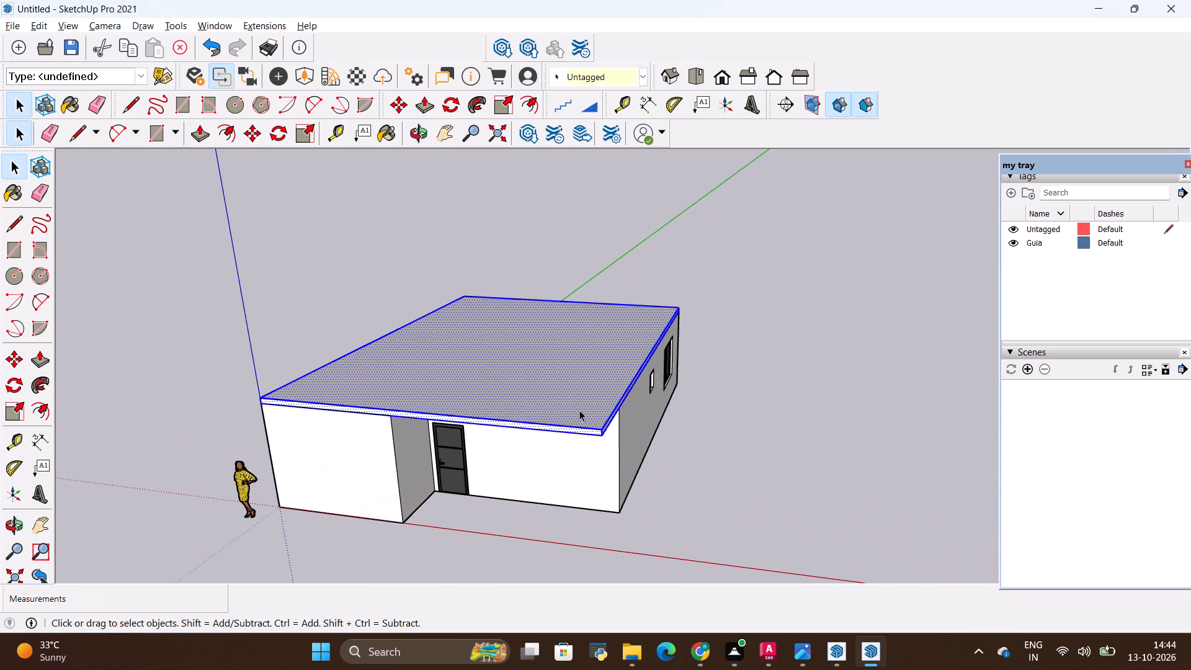
right_click(580, 408)
left_click(627, 305)
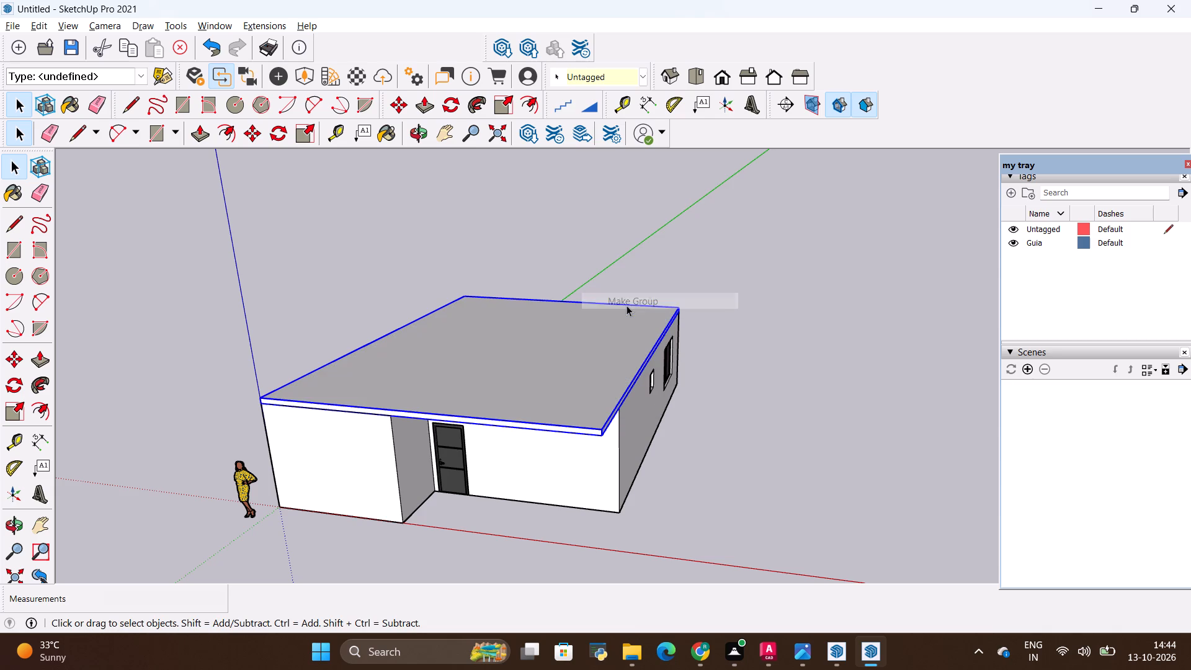
Move the slab group from the wall tops down under the house, its top front outer corner meeting the walls' base corner.
key("m")
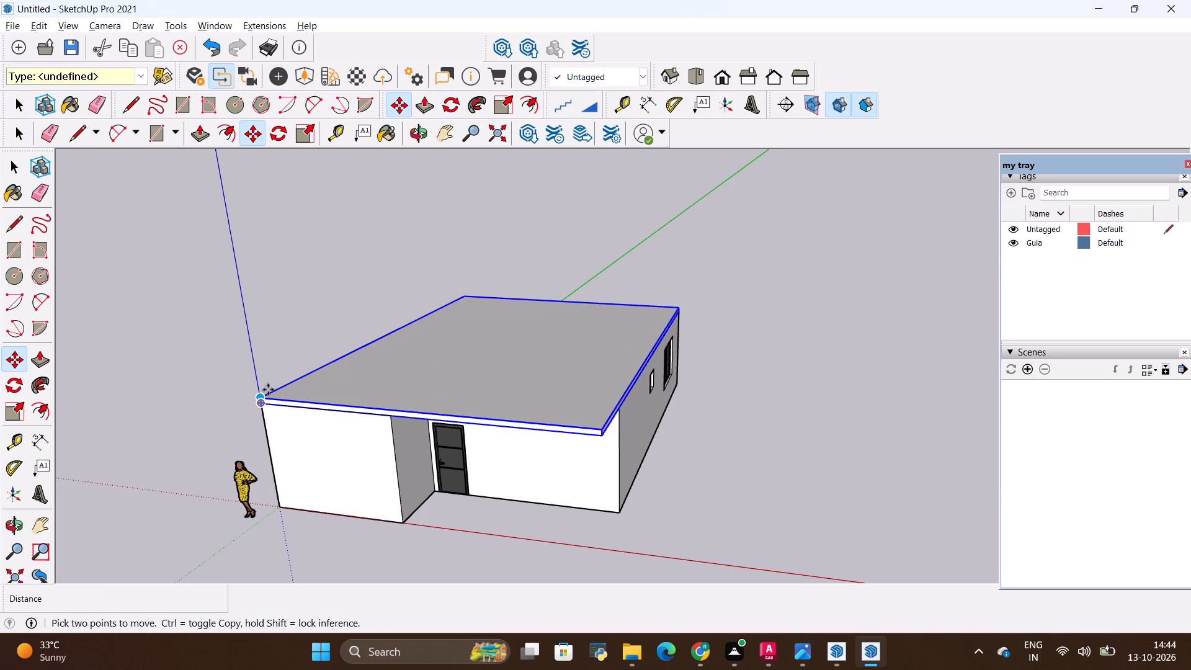
left_click(262, 395)
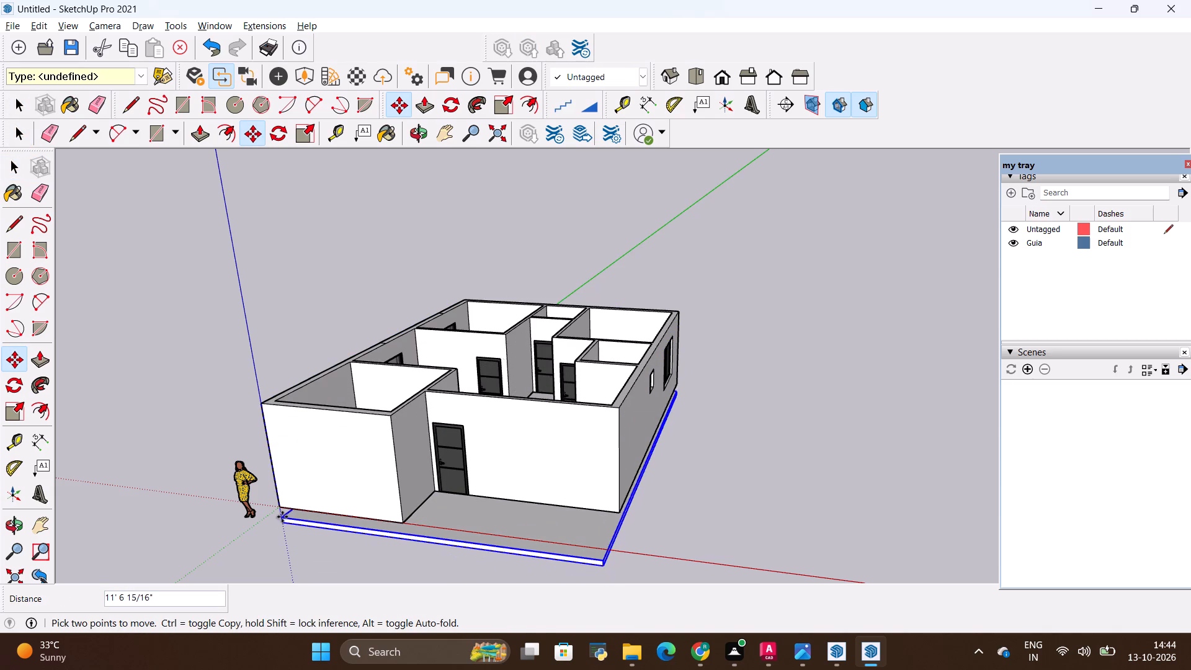
left_click(282, 514)
key("space")
left_click(189, 424)
Draw three adjoining rectangles, each 2' 3" deep, over the three parts of the stair landing along the rear wall.
scroll(509, 363, "down", 5)
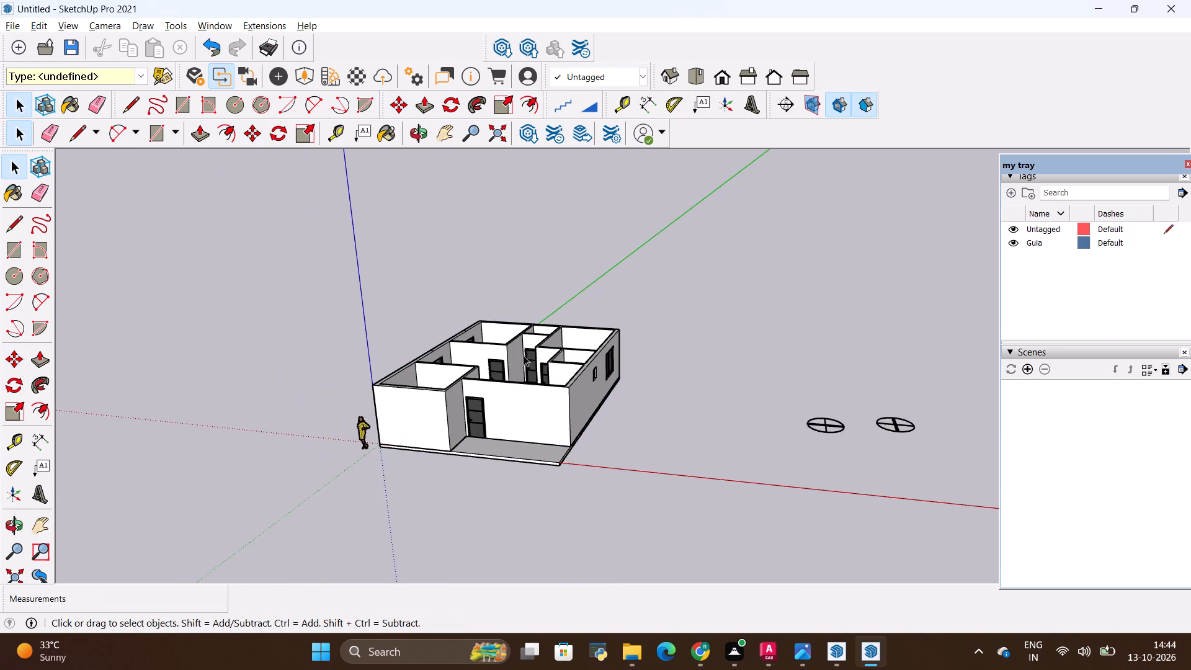
middle_click_drag(528, 349, 835, 471)
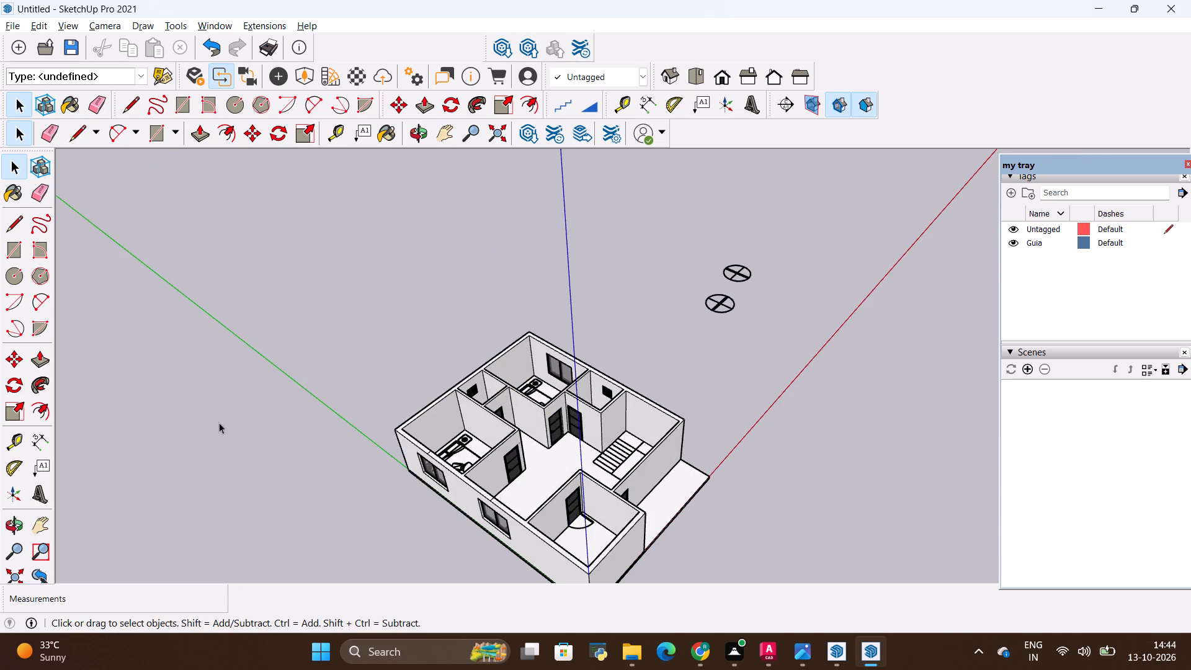
middle_click_drag(219, 423, 564, 502)
middle_click_drag(518, 468, 383, 489)
key("space")
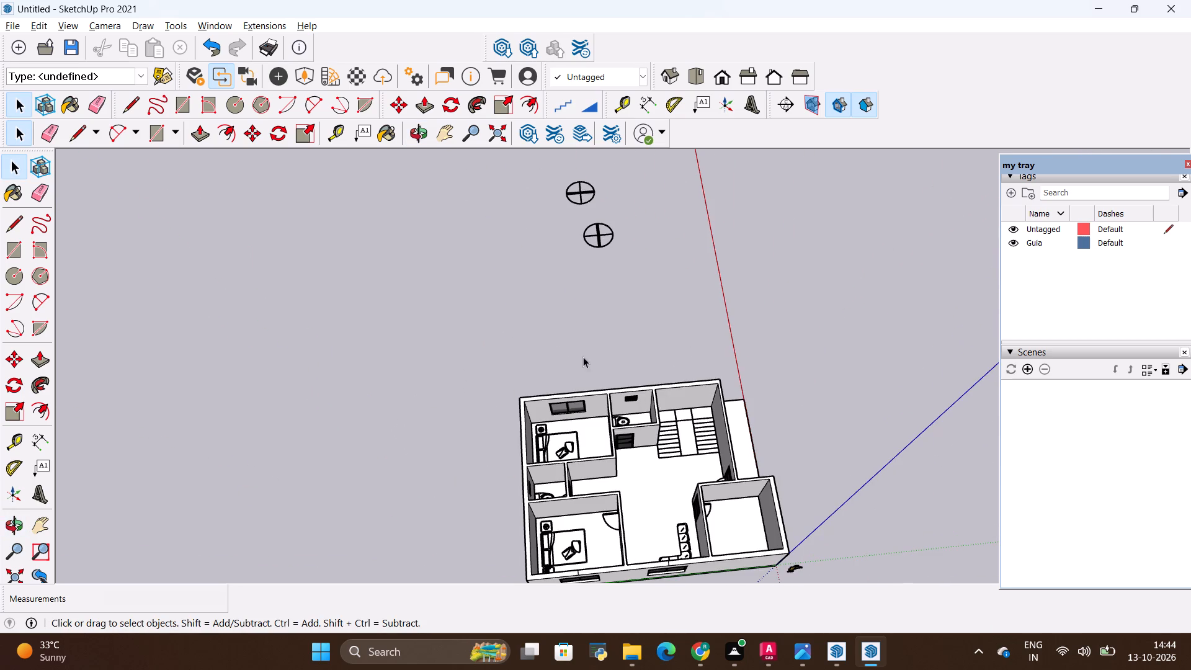
left_click(586, 334)
scroll(733, 461, "up", 11)
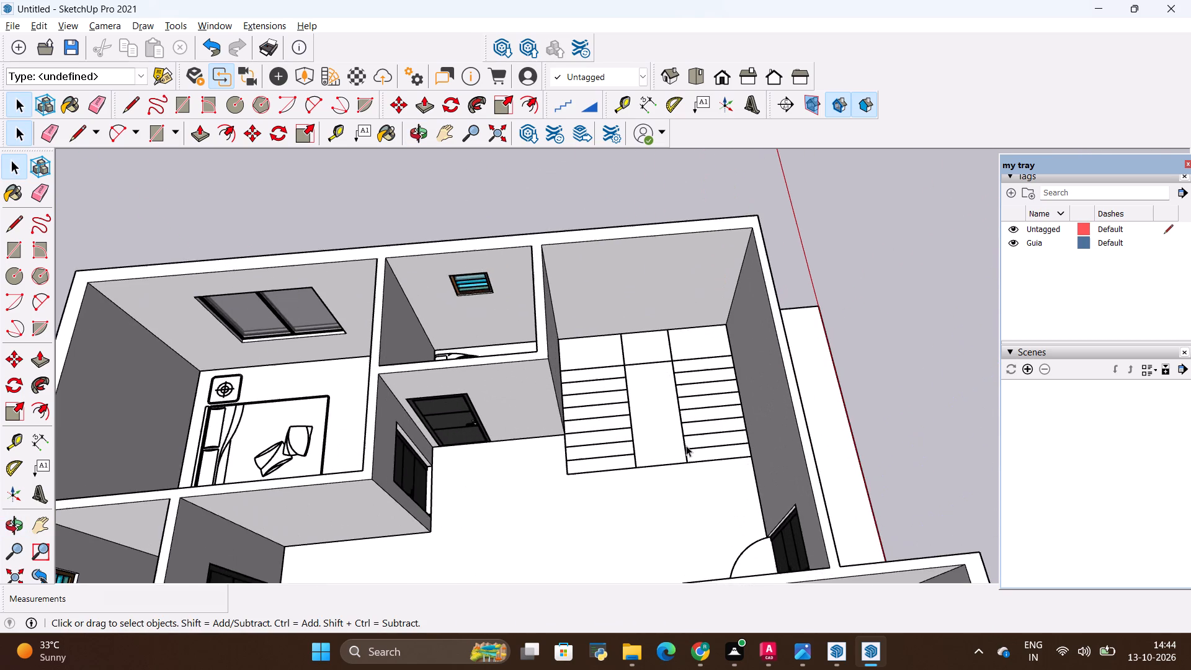
scroll(685, 446, "up", 5)
middle_click_drag(676, 460, 657, 491)
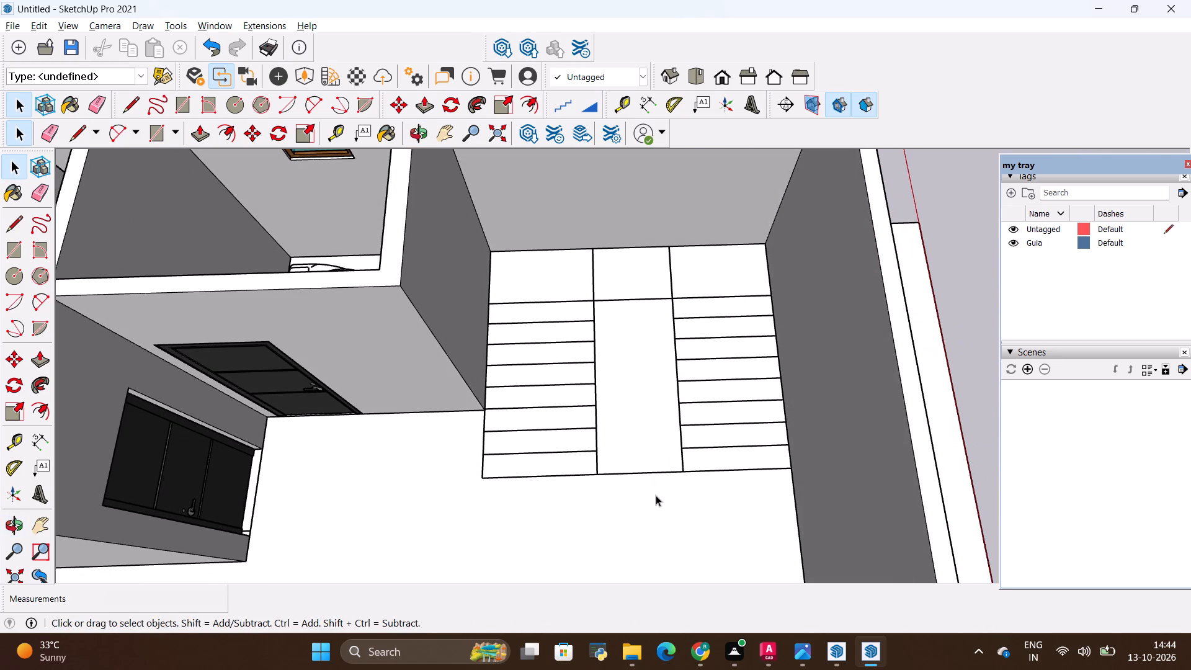
key("r")
left_click(489, 249)
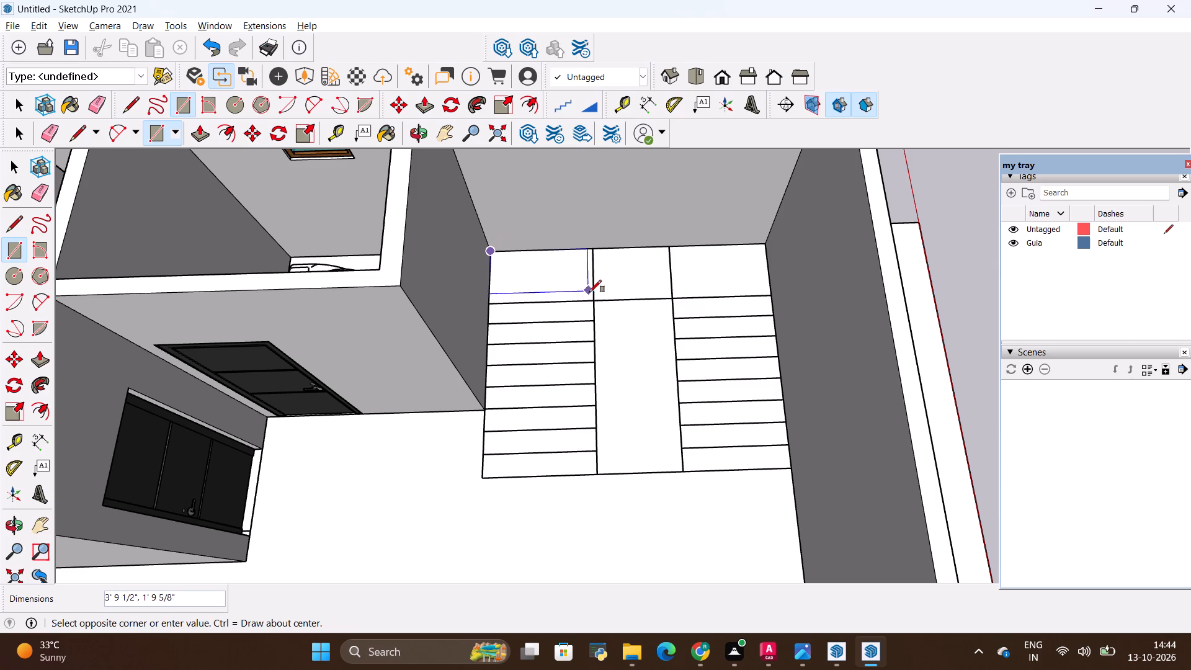
left_click(595, 297)
left_click(594, 252)
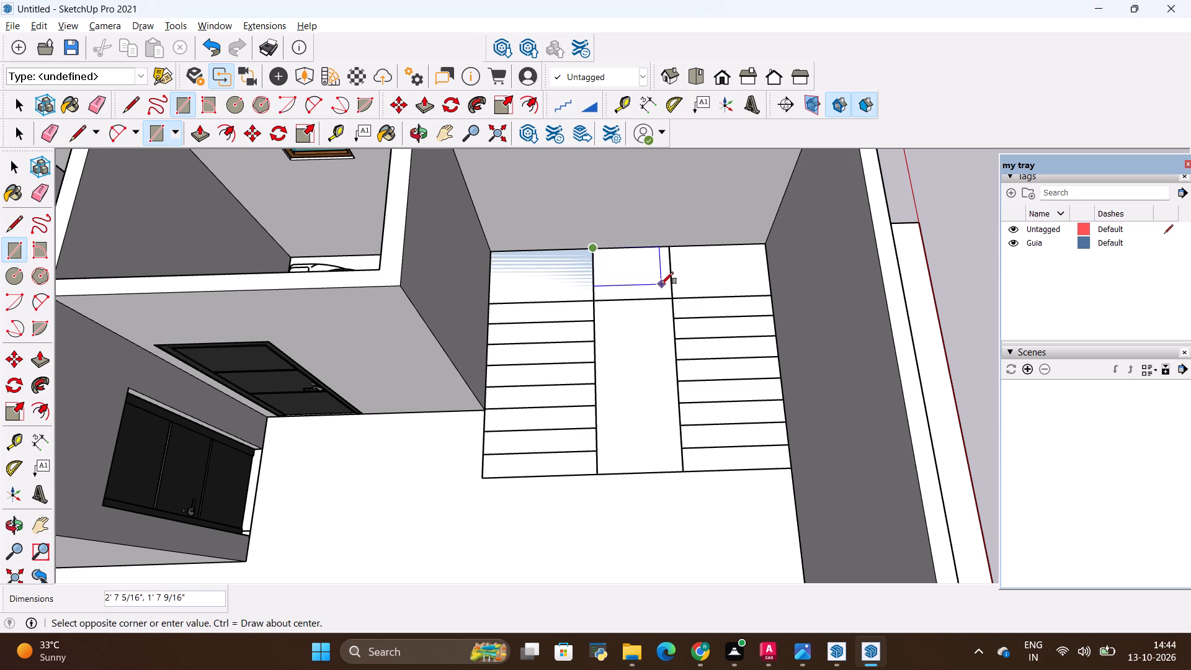
left_click(673, 297)
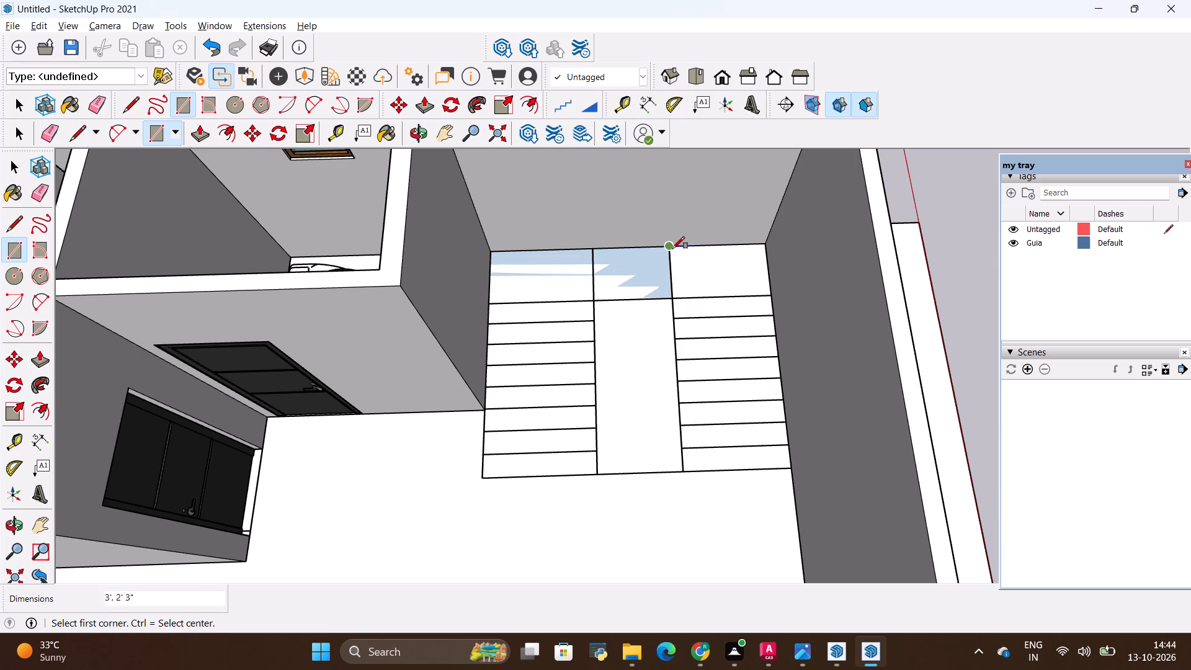
left_click(672, 249)
left_click(772, 292)
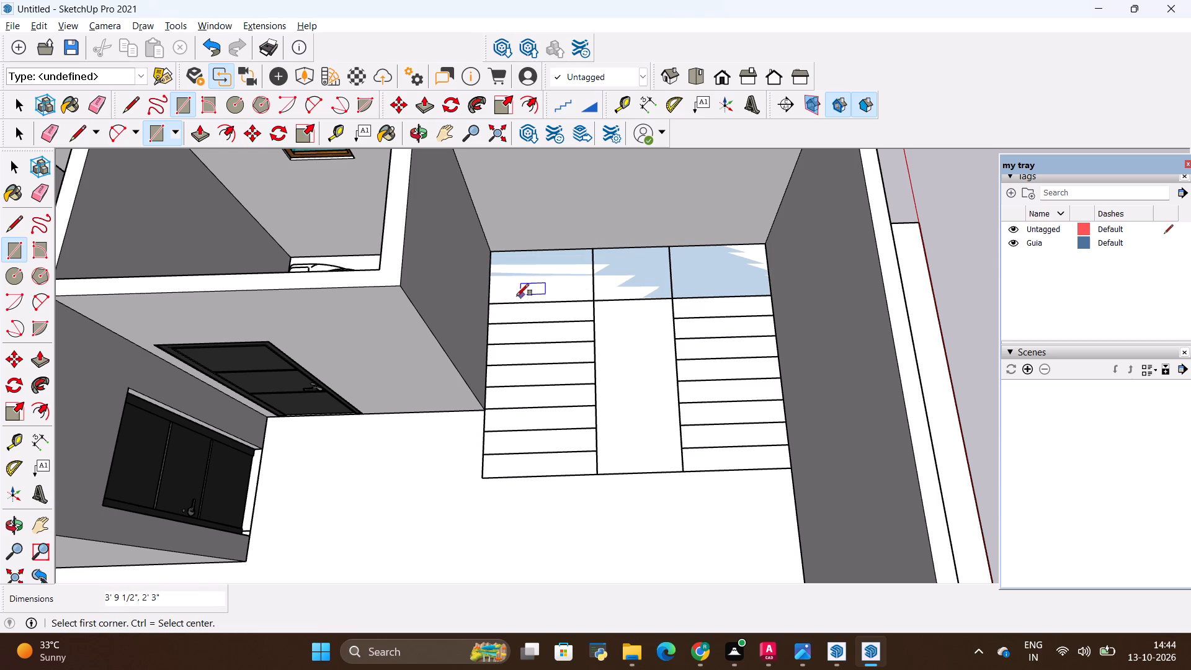
Draw a 4' by 10" rectangle over each of the eight treads in the stair flight on the toilet side.
left_click(491, 300)
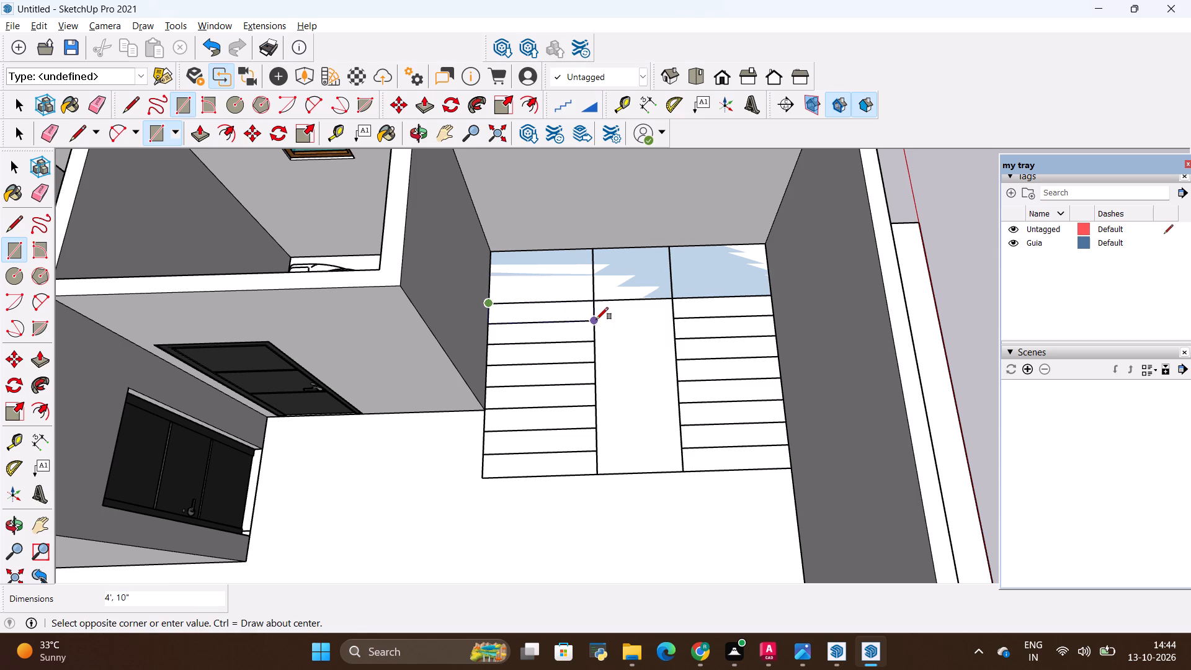
left_click(596, 319)
left_click(489, 324)
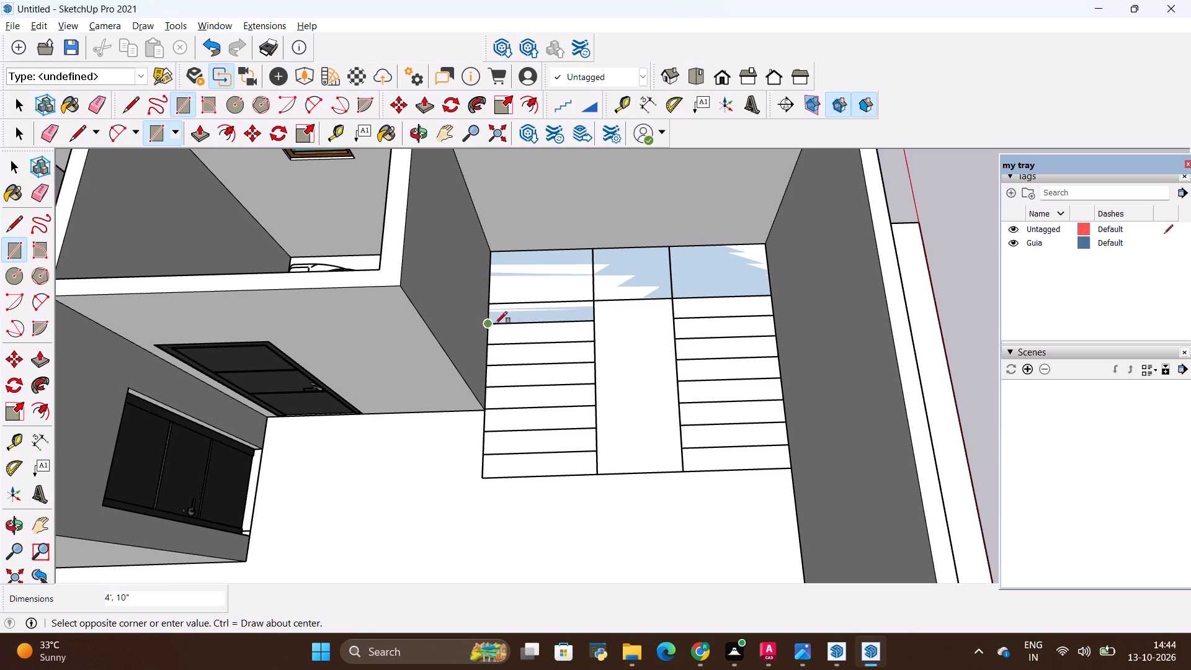
left_click(594, 337)
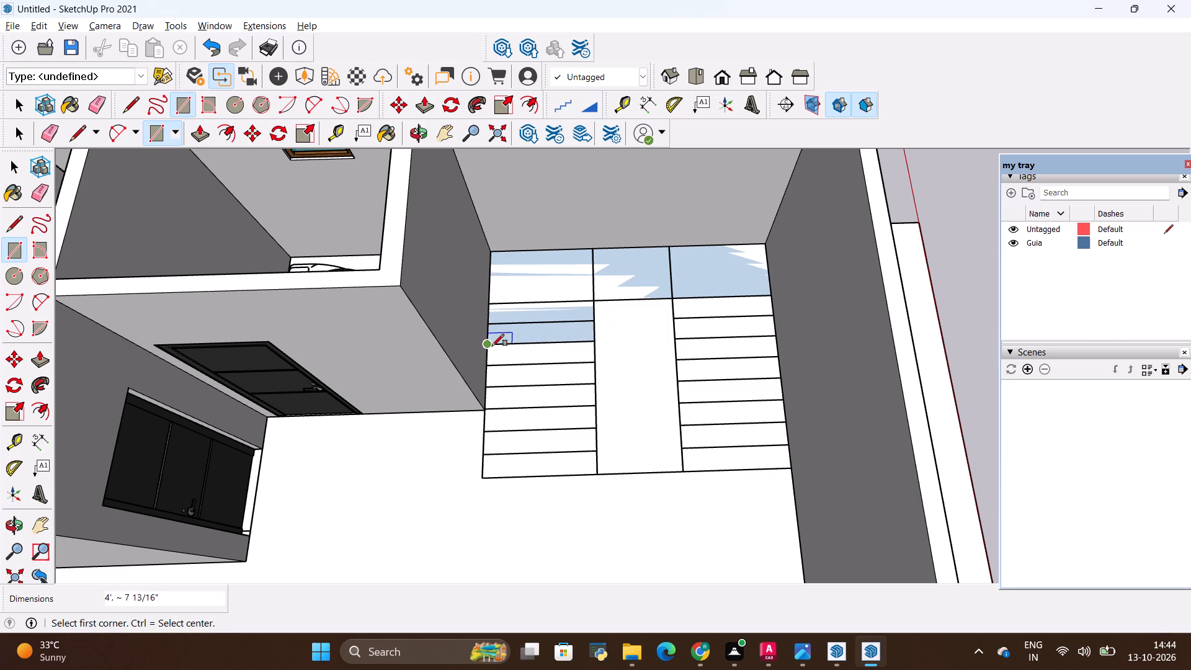
left_click(492, 346)
left_click(594, 361)
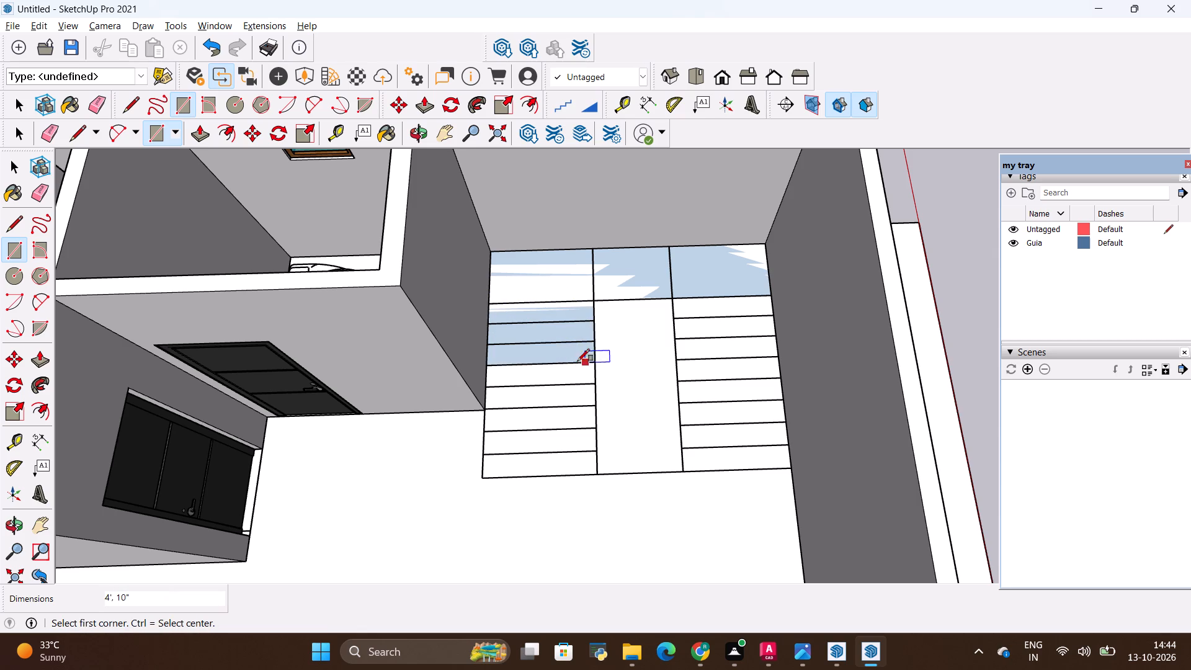
left_click(493, 363)
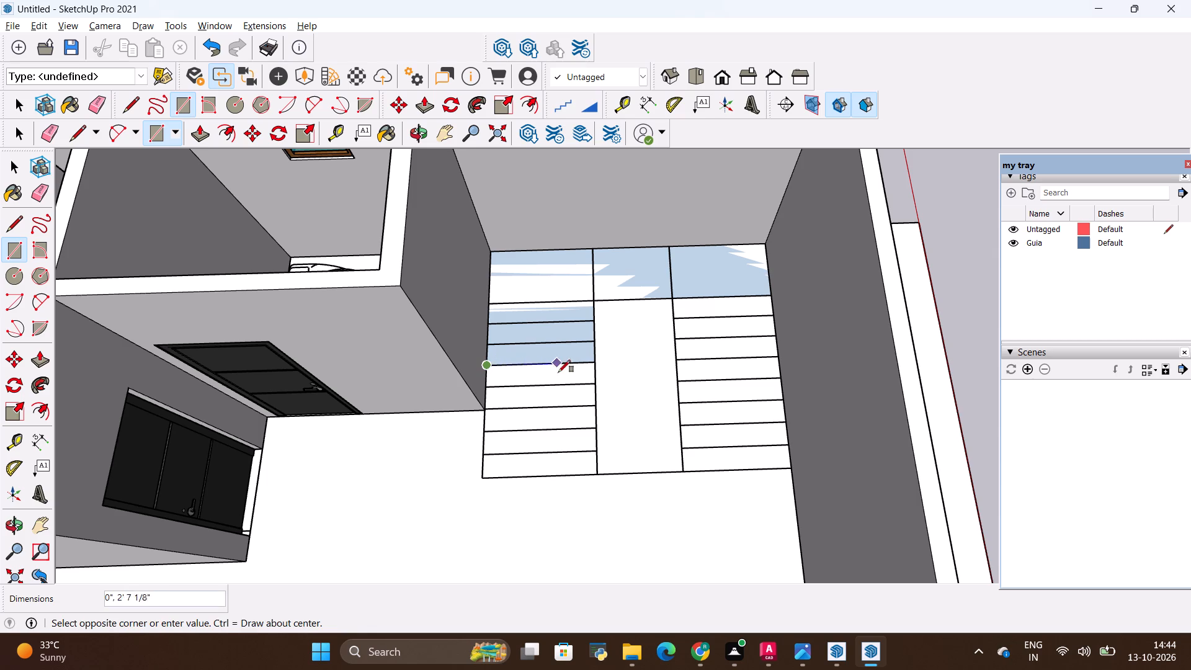
left_click(592, 383)
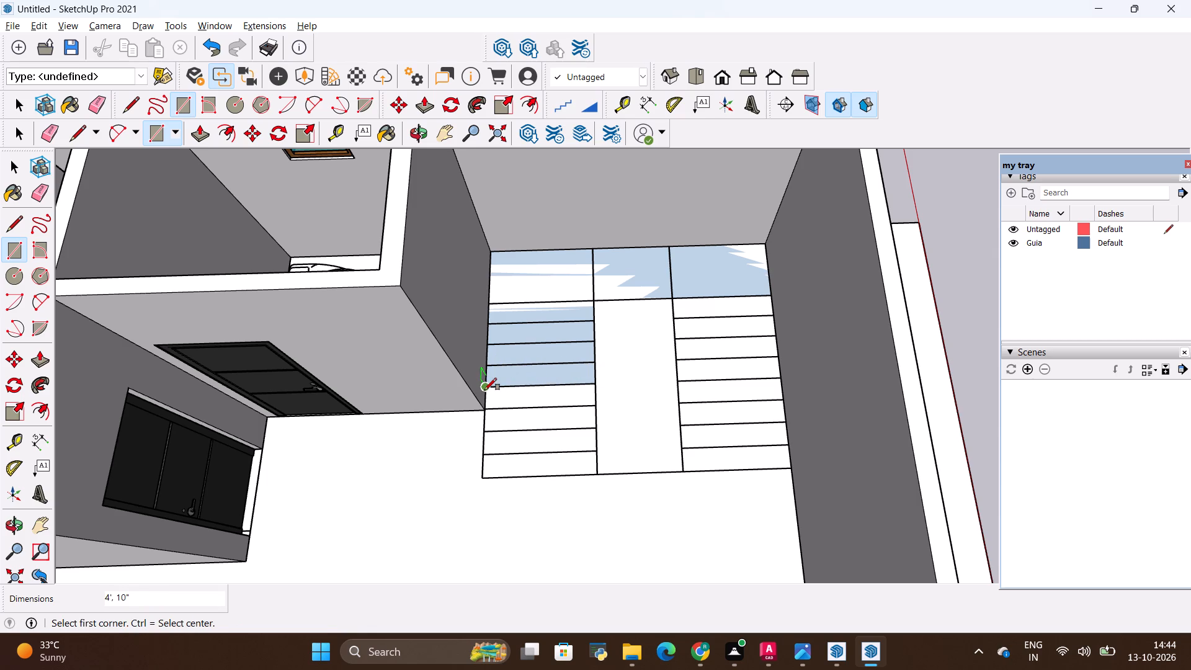
left_click(487, 389)
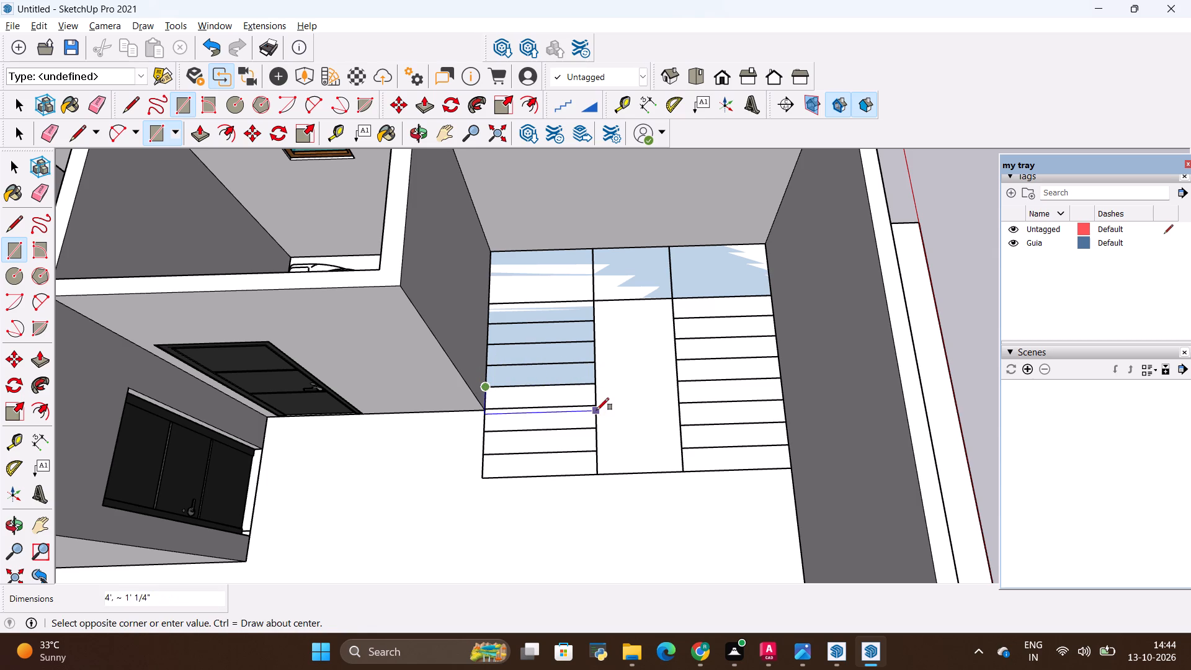
left_click(595, 406)
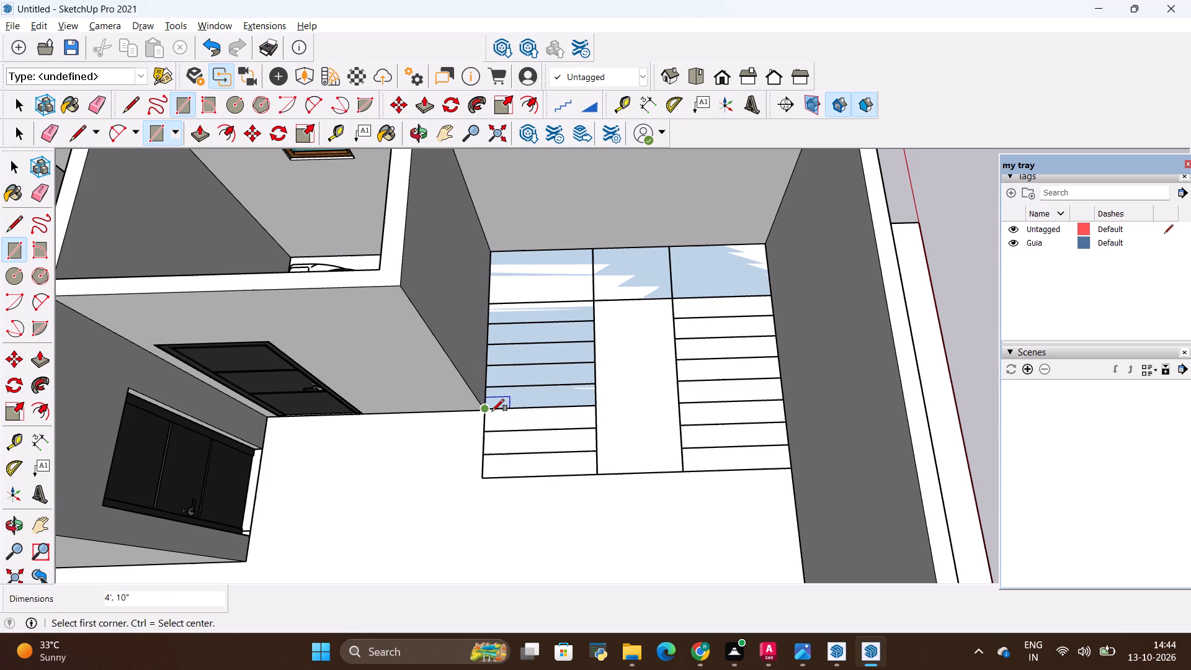
left_click(491, 411)
left_click(592, 428)
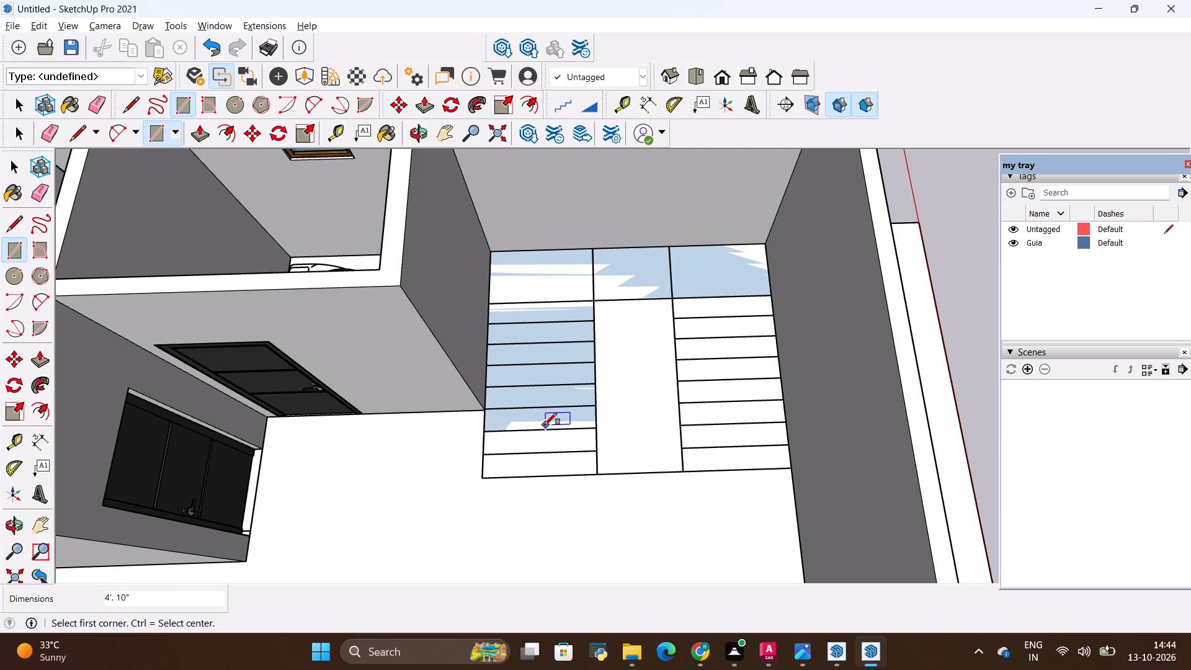
left_click(489, 429)
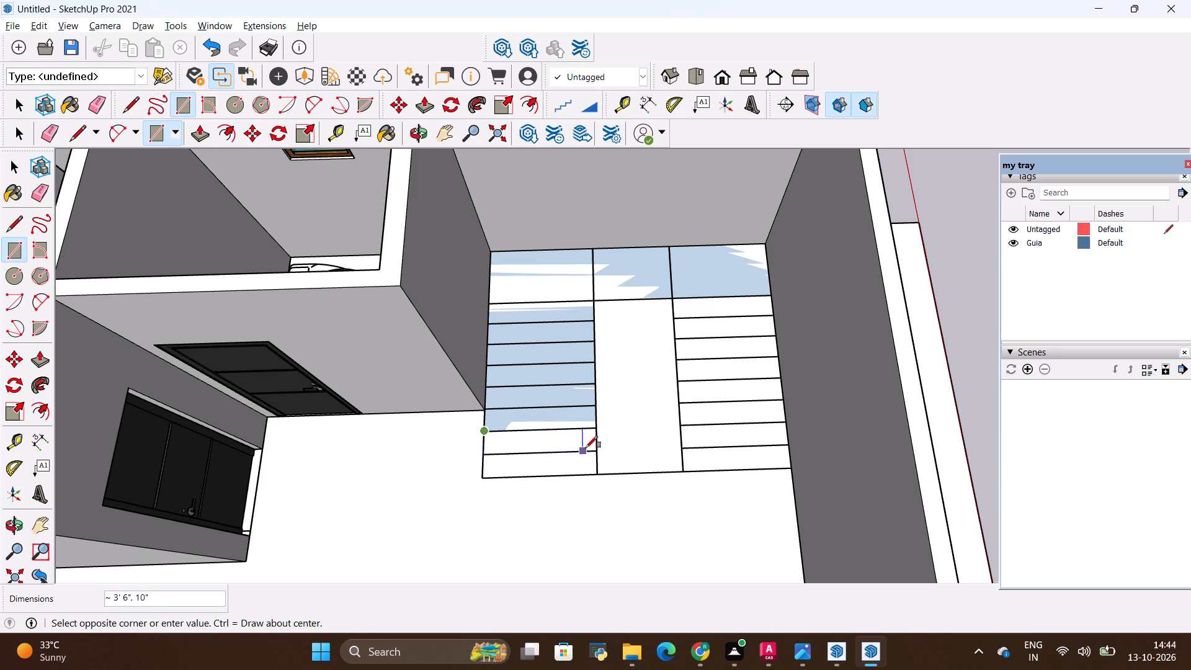
left_click(600, 449)
left_click(485, 454)
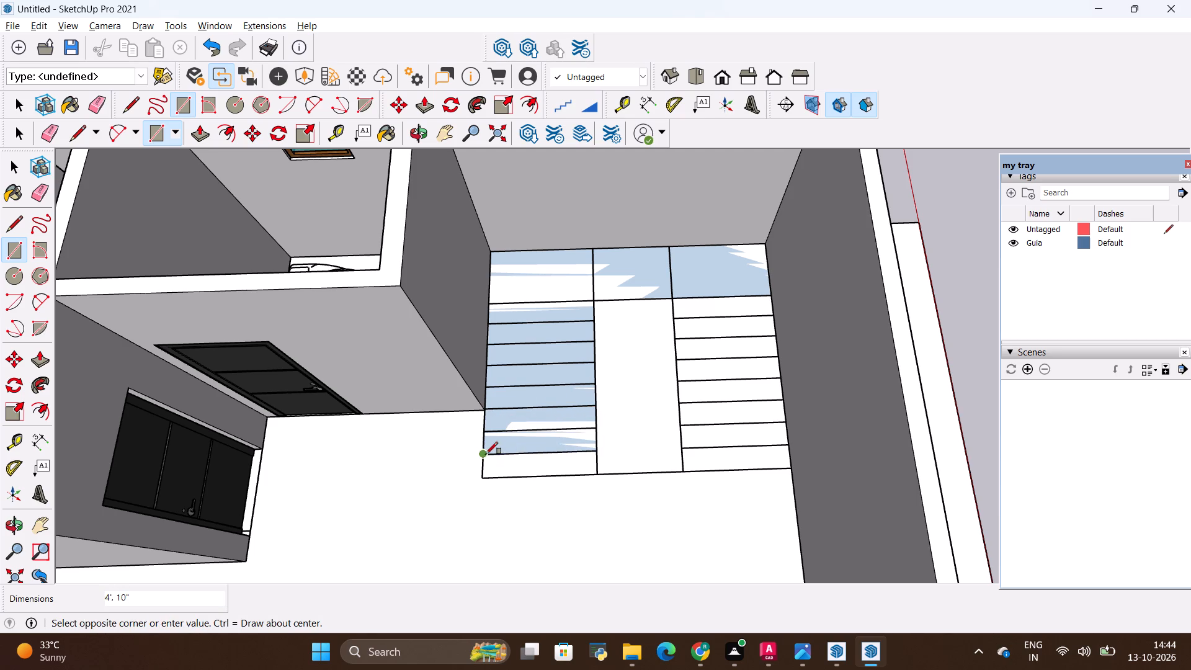
left_click(597, 471)
Draw a 3' 9 1/2" by 10" rectangle over each of the four treads nearest the landing in the stair flight along the outer wall.
scroll(525, 478, "down", 8)
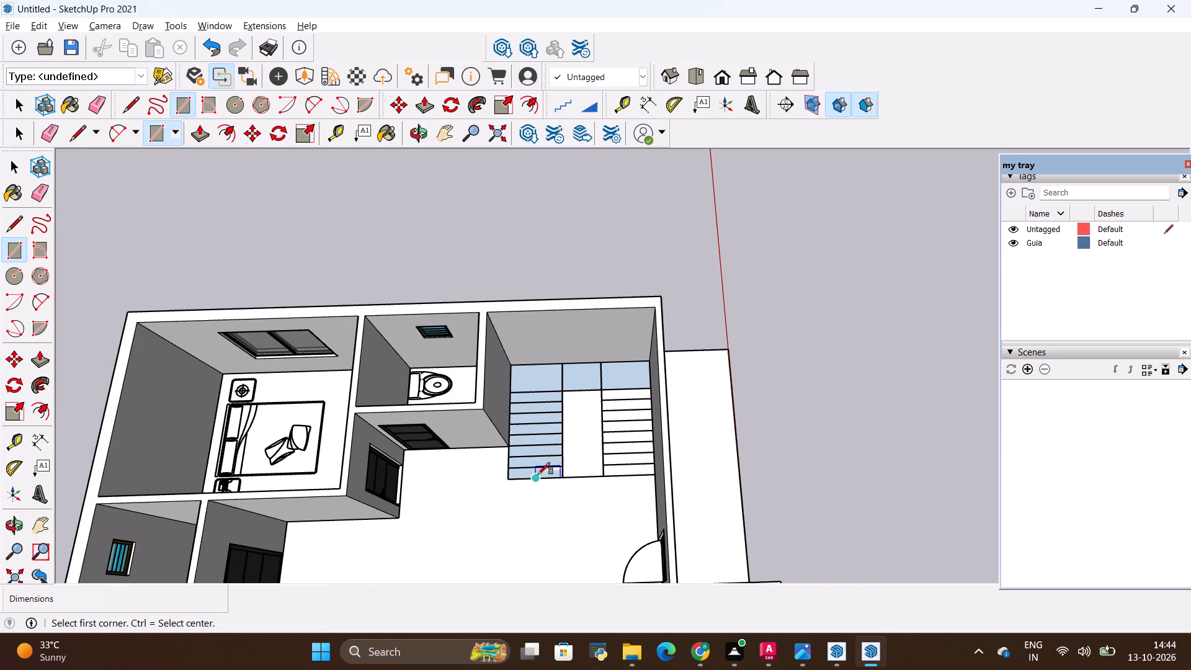
middle_click_drag(544, 462, 608, 437)
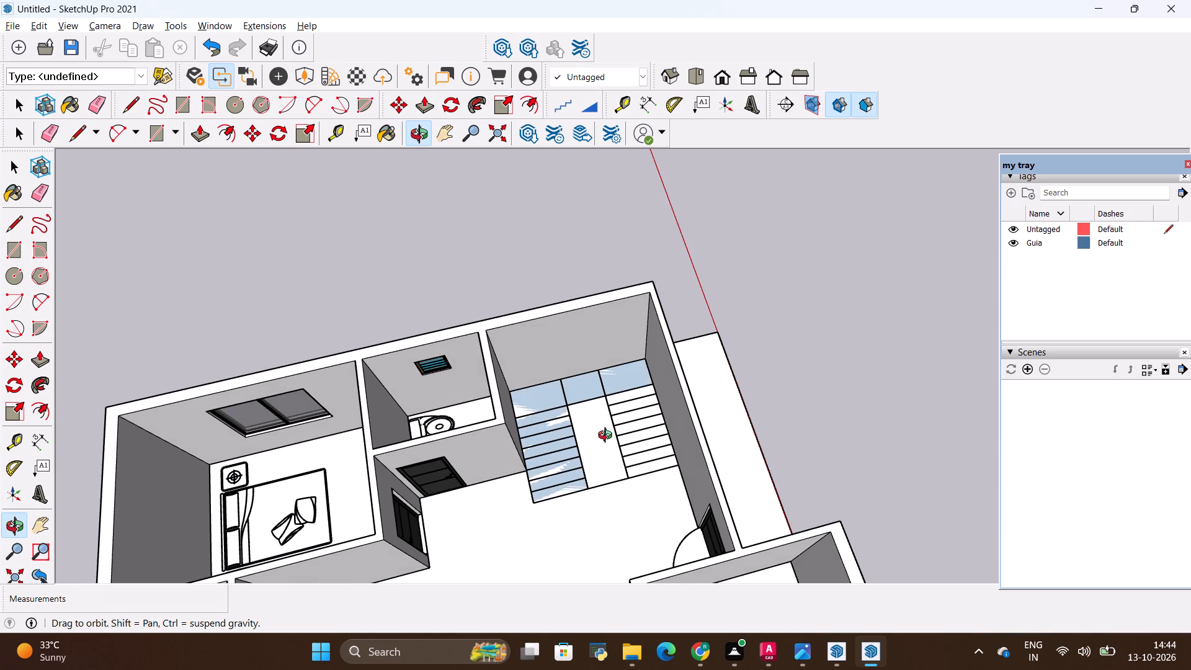
middle_click_drag(608, 437, 616, 418)
scroll(628, 432, "up", 8)
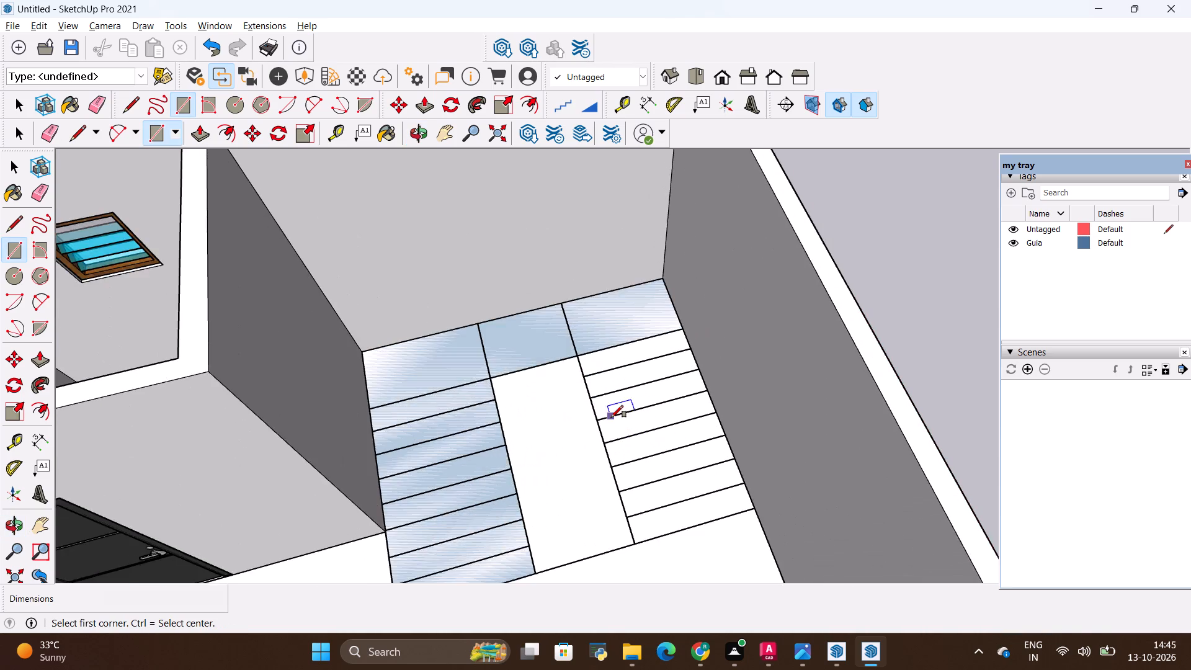
scroll(611, 418, "down", 3)
middle_click_drag(638, 482, 633, 505)
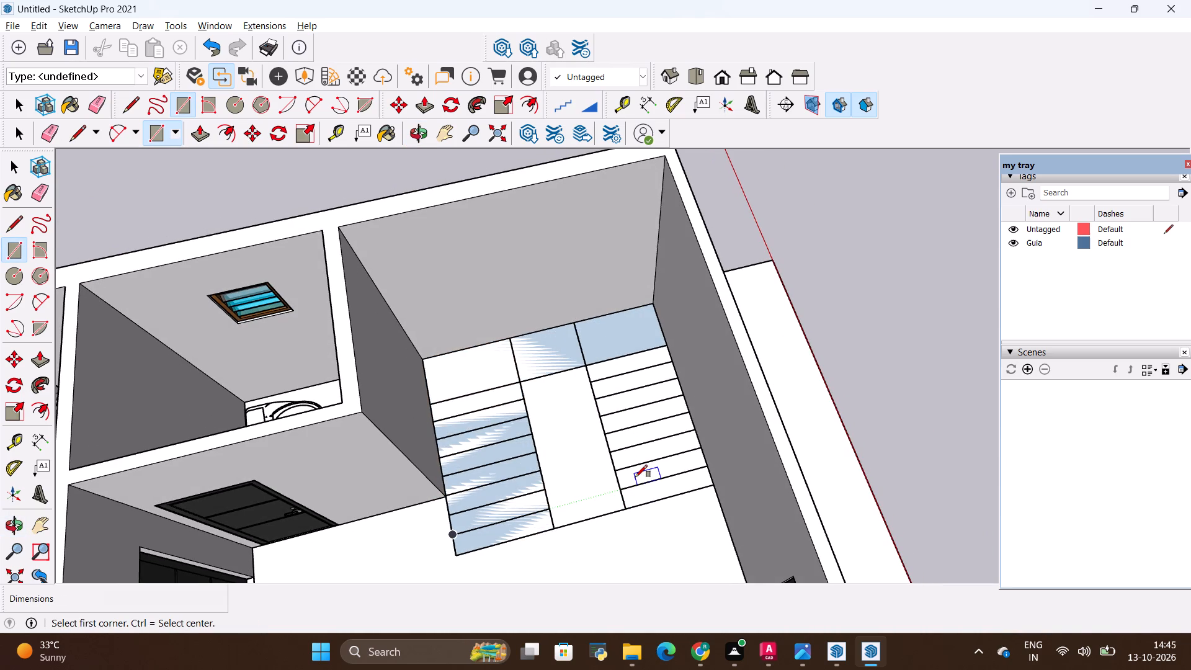
scroll(637, 519, "down", 3)
scroll(653, 527, "up", 1)
middle_click_drag(653, 527, 636, 431)
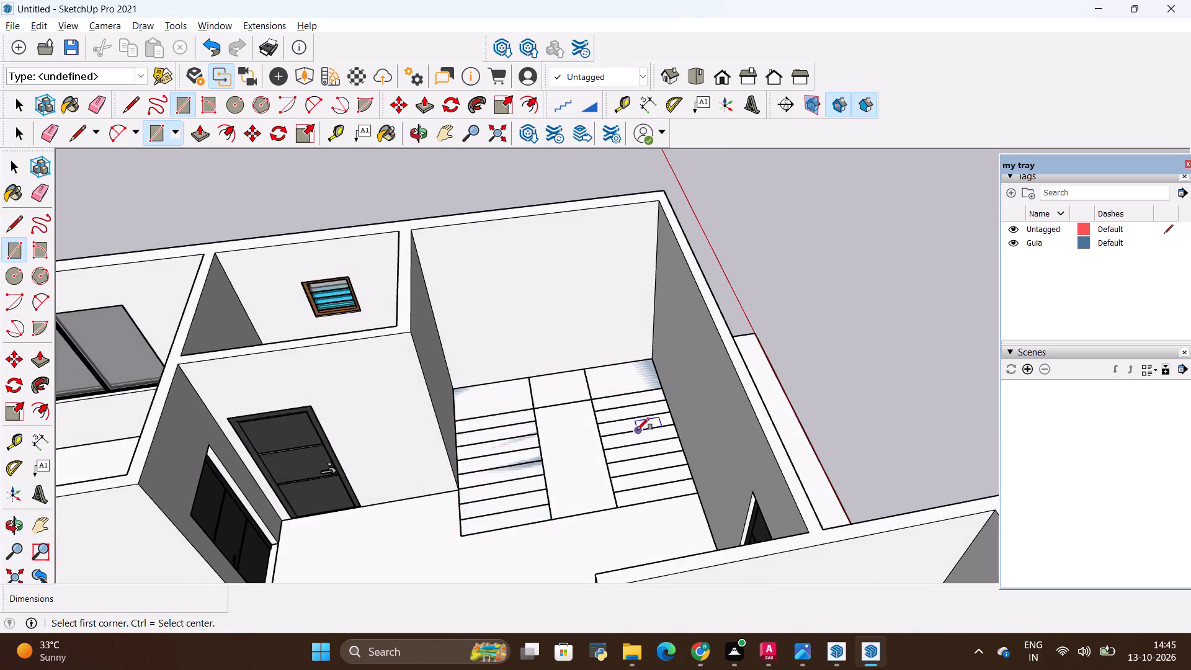
scroll(668, 469, "up", 6)
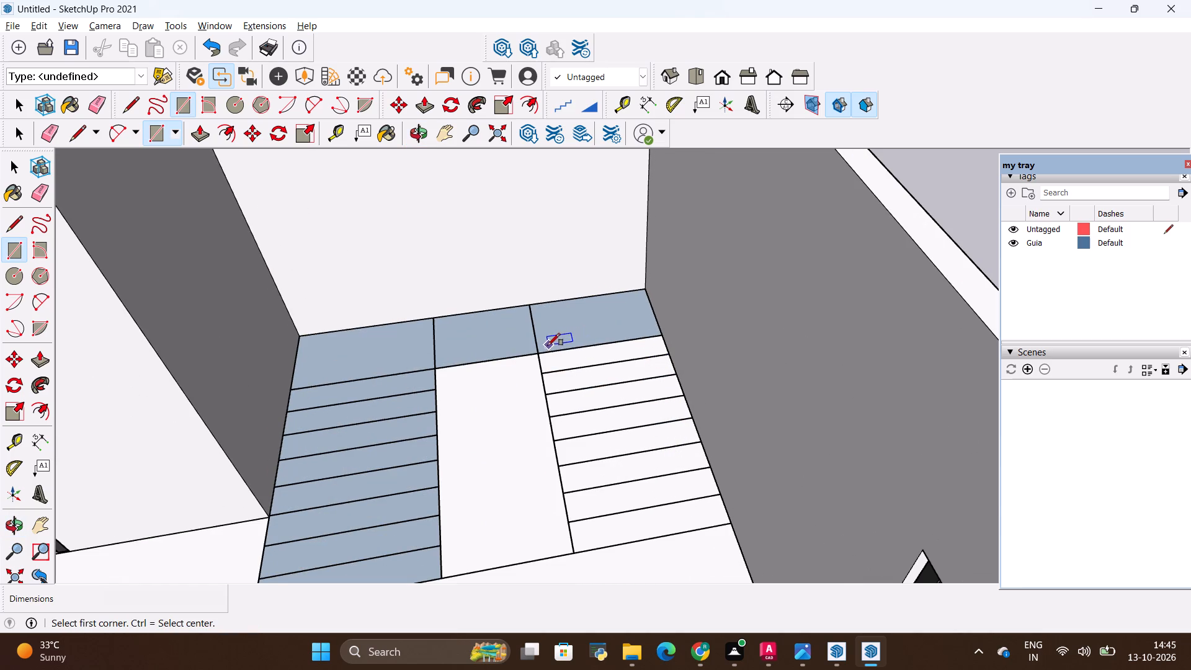
left_click(542, 349)
left_click(669, 354)
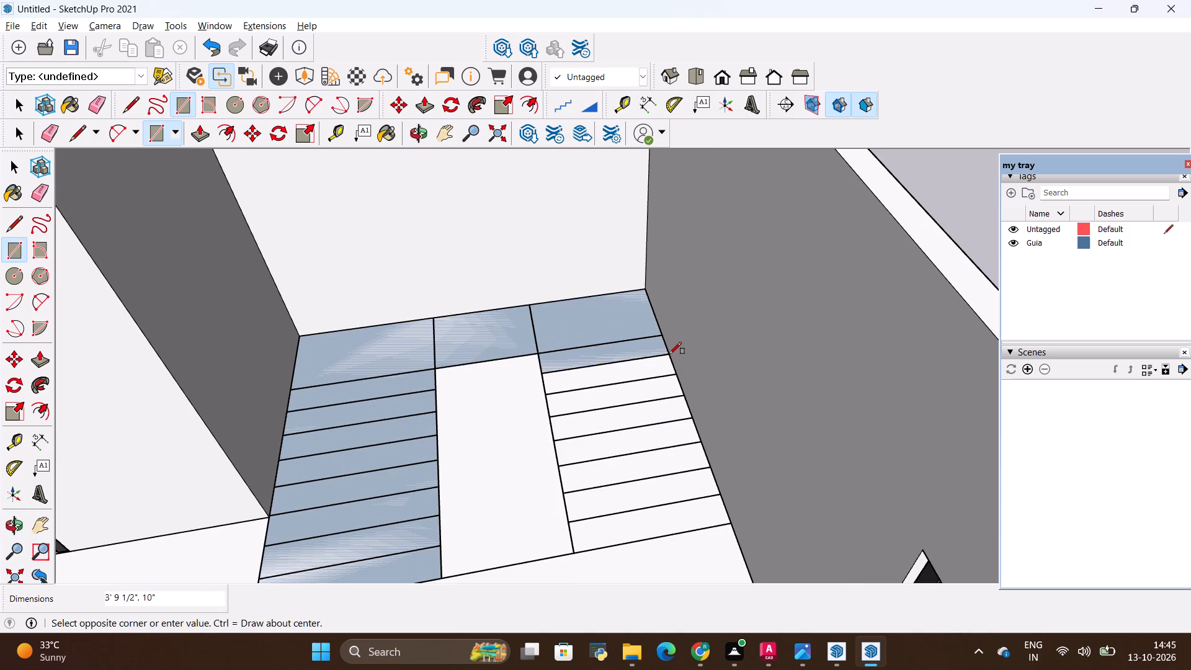
left_click(544, 372)
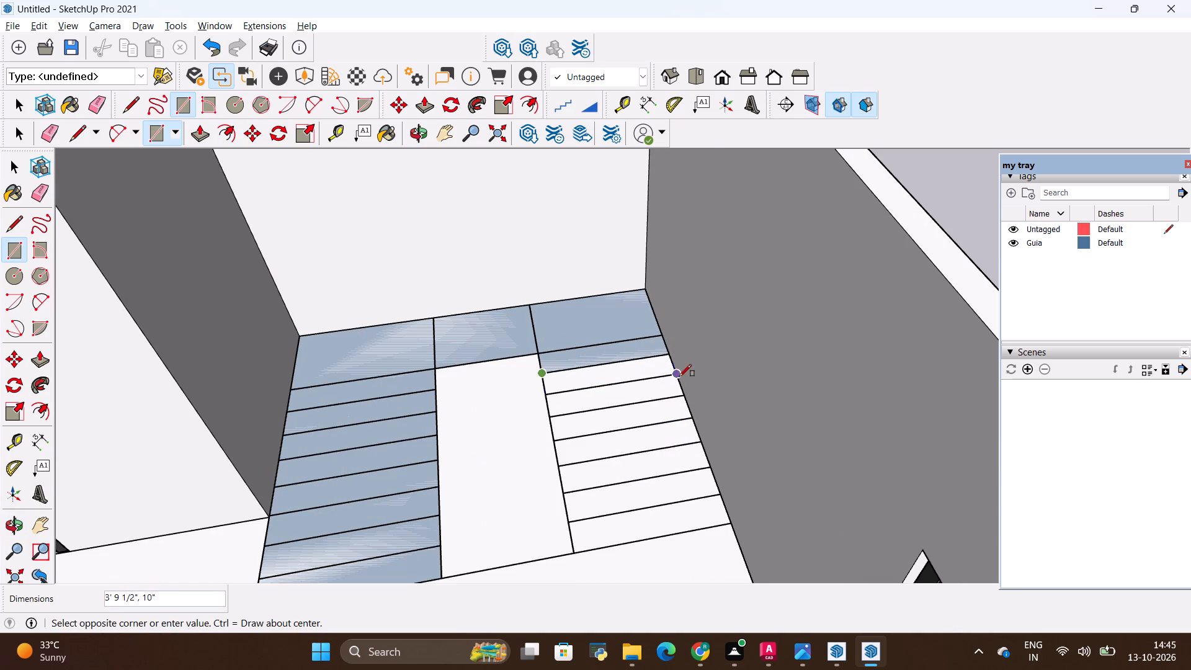
left_click(676, 373)
left_click(545, 391)
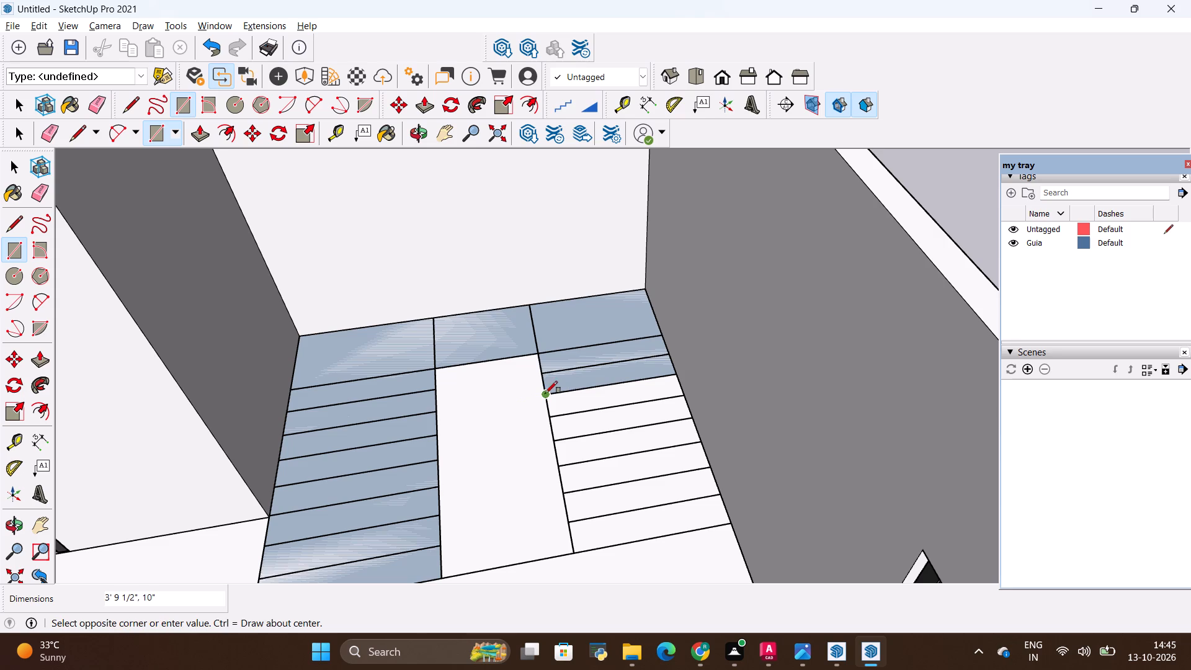
left_click(686, 392)
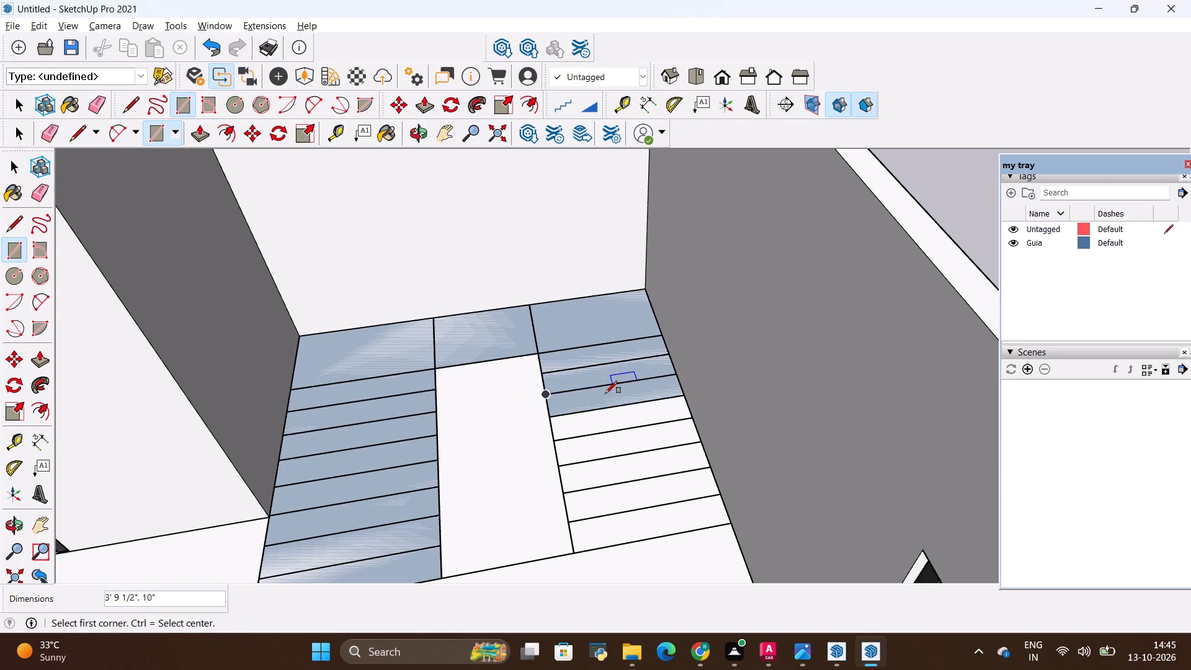
left_click(553, 416)
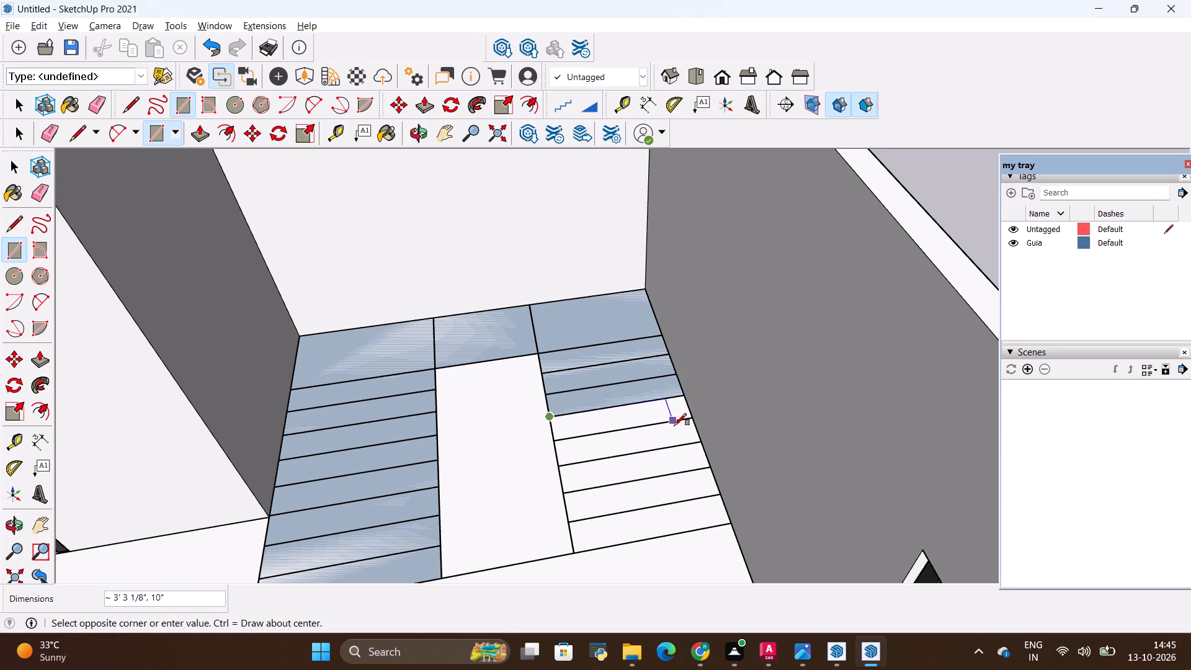
left_click(694, 419)
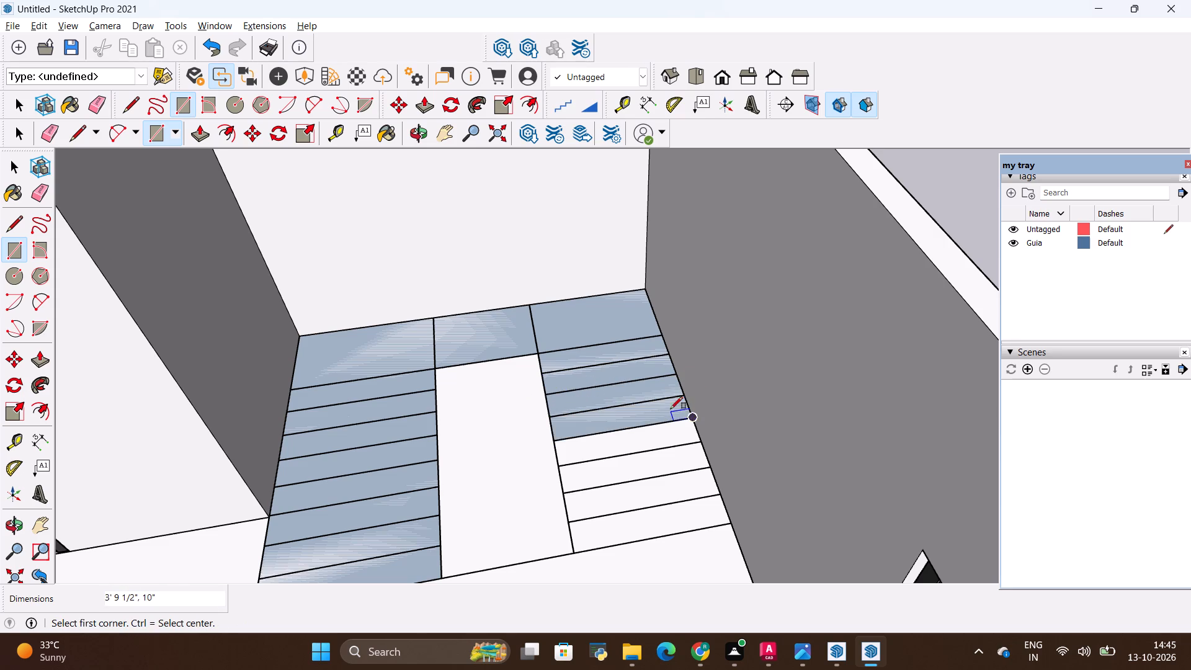
Draw a 3' 9 1/2" by 10" rectangle over each of the remaining four treads in the stair flight along the outer wall.
scroll(664, 398, "down", 3)
middle_click_drag(670, 420, 654, 509)
scroll(648, 515, "up", 7)
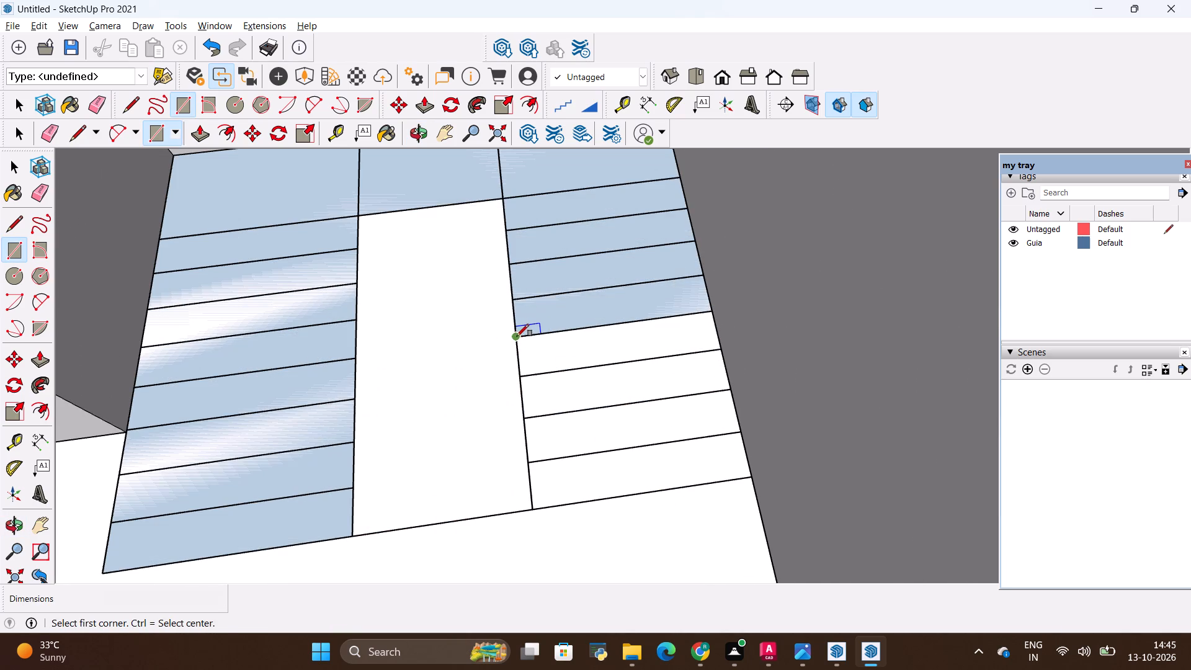
left_click(518, 336)
left_click(723, 348)
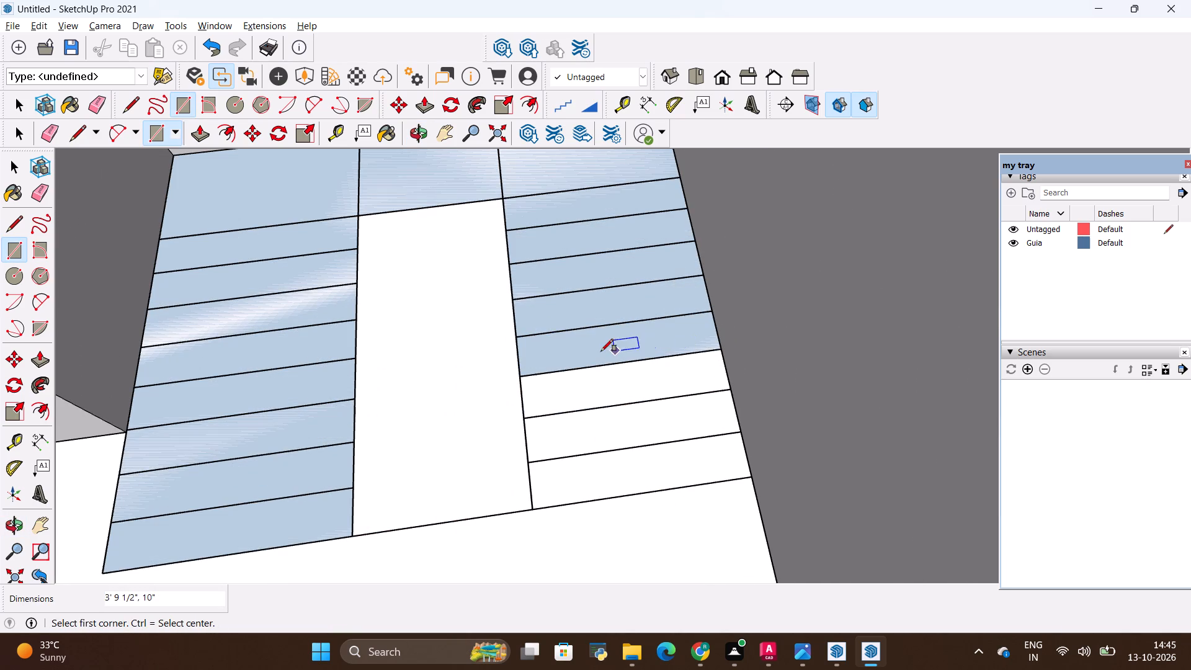
left_click(522, 375)
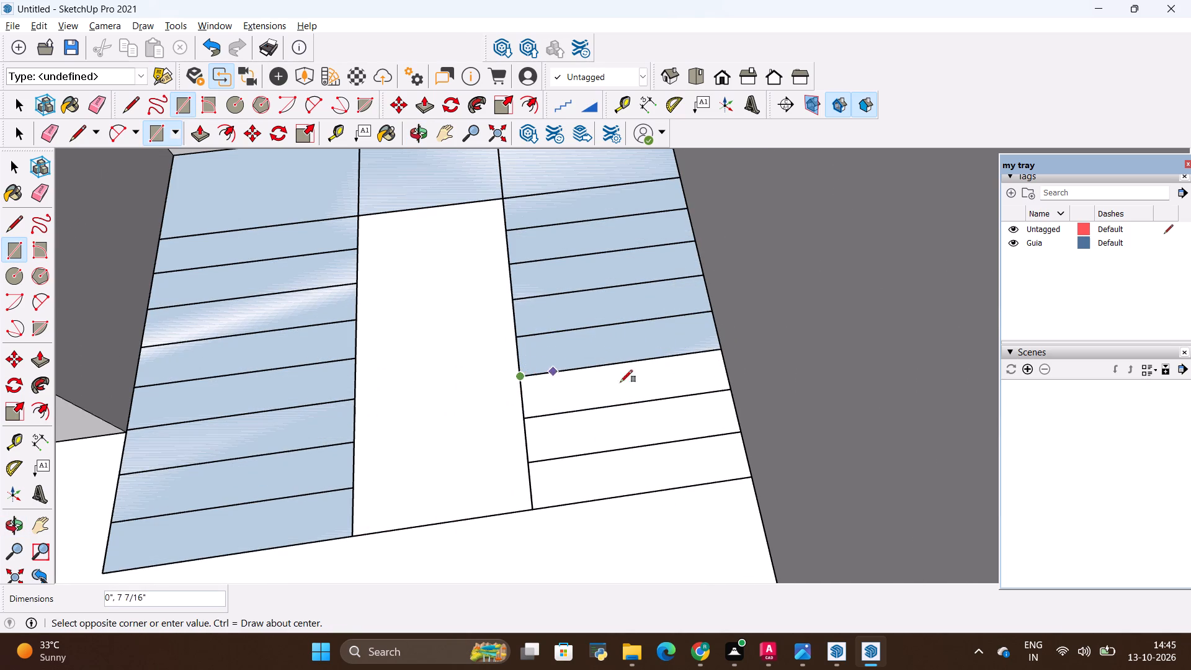
left_click(734, 389)
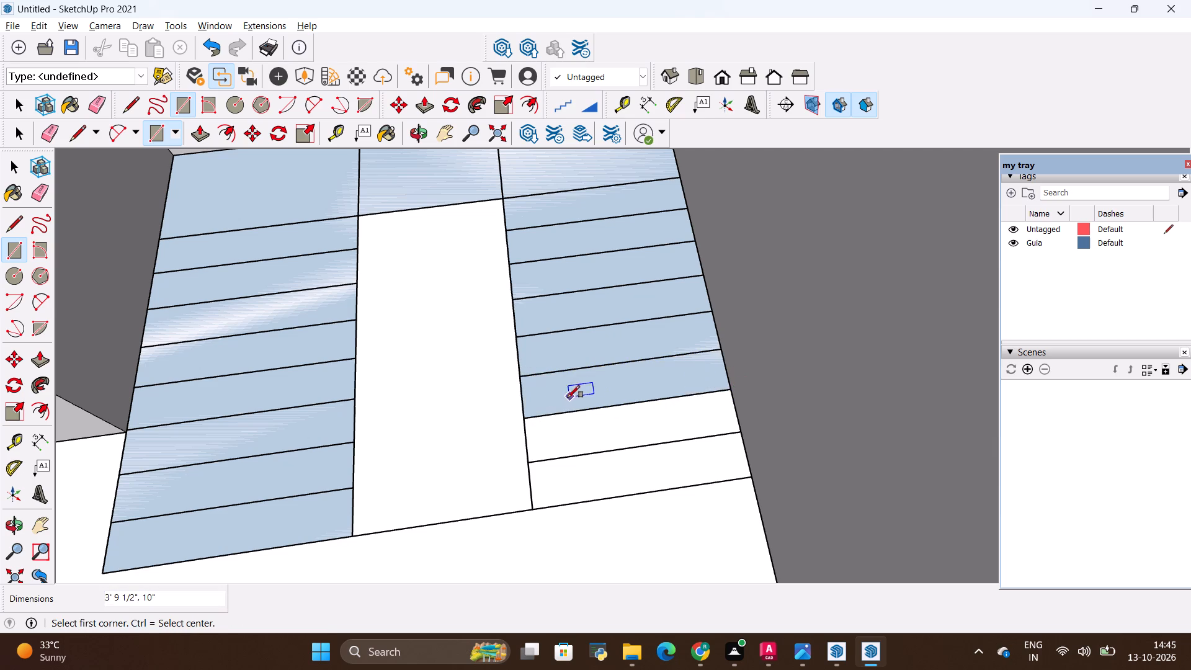
left_click(527, 413)
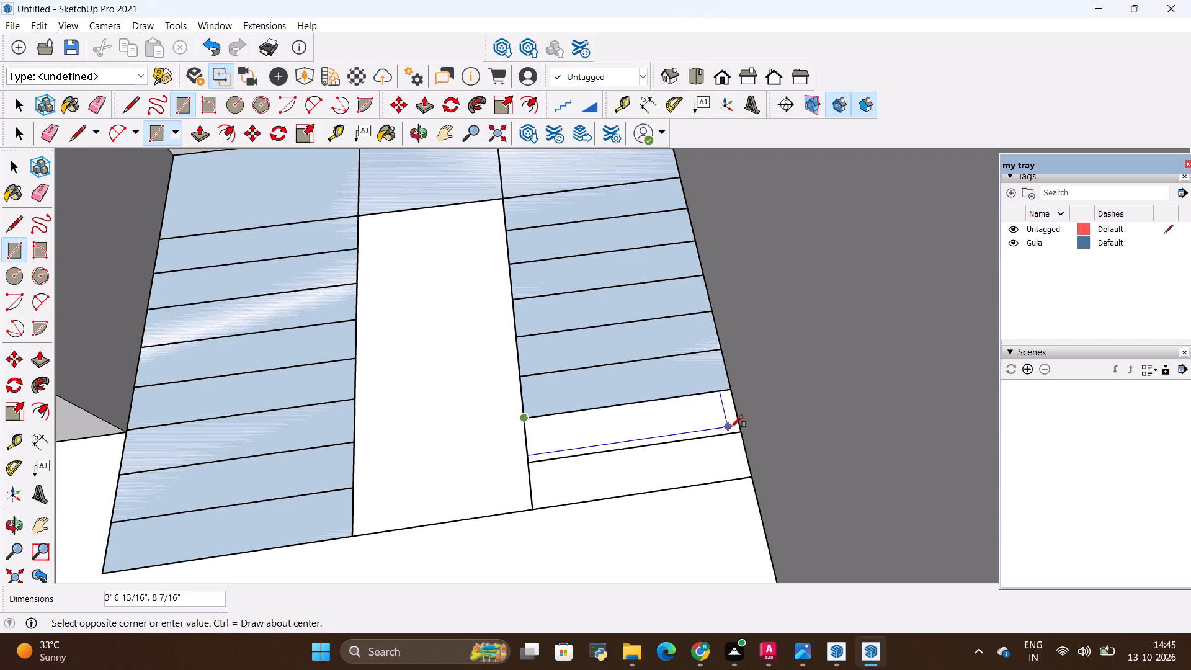
left_click(736, 429)
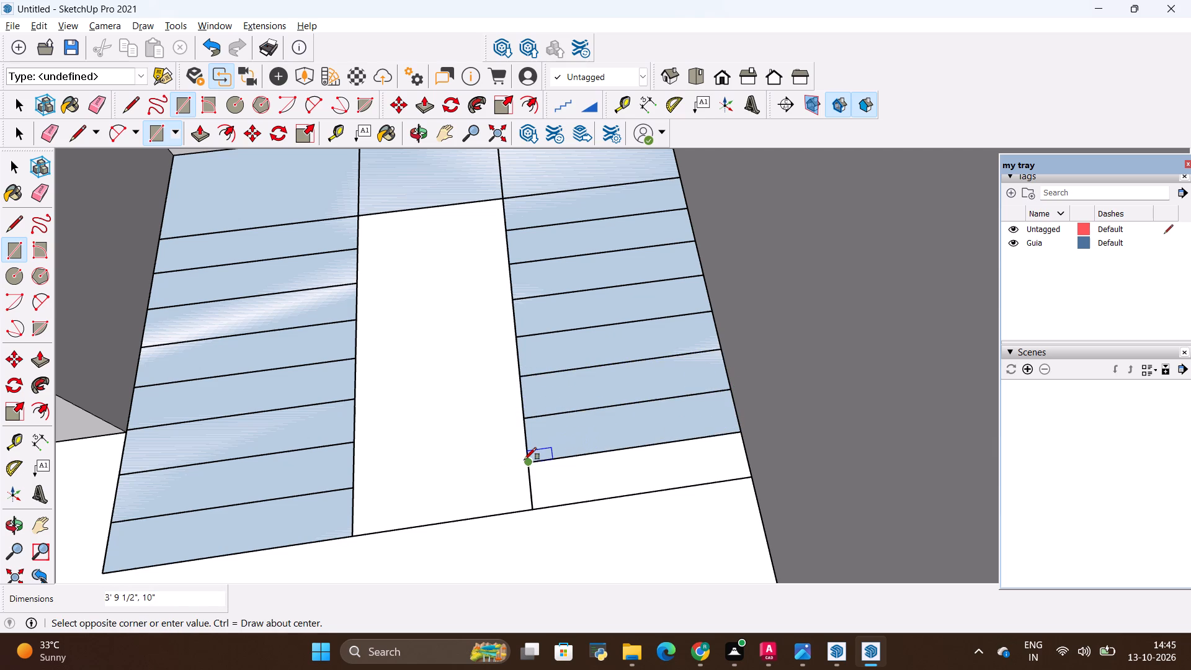
left_click(524, 460)
left_click(754, 475)
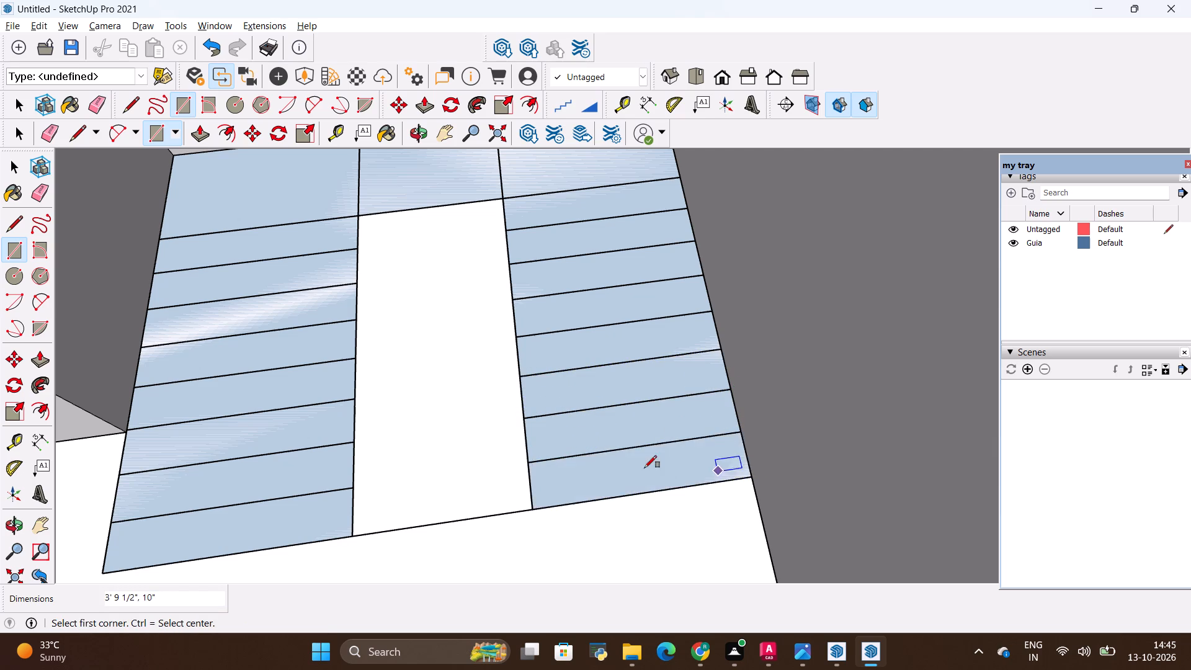
scroll(646, 461, "down", 8)
key("space")
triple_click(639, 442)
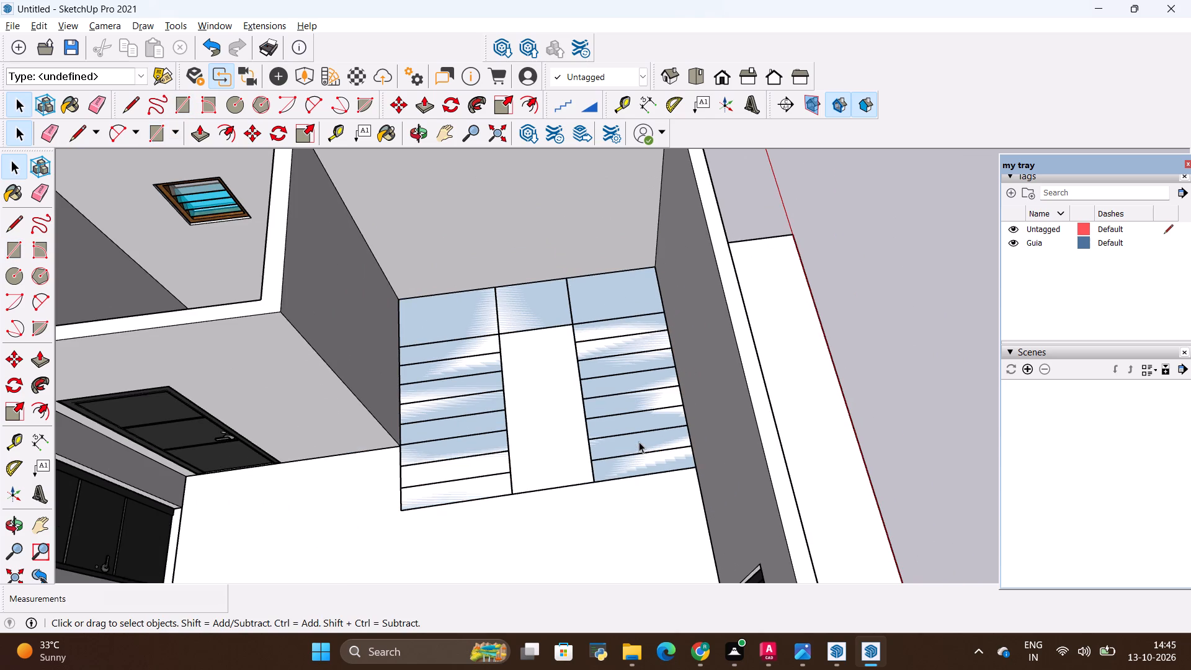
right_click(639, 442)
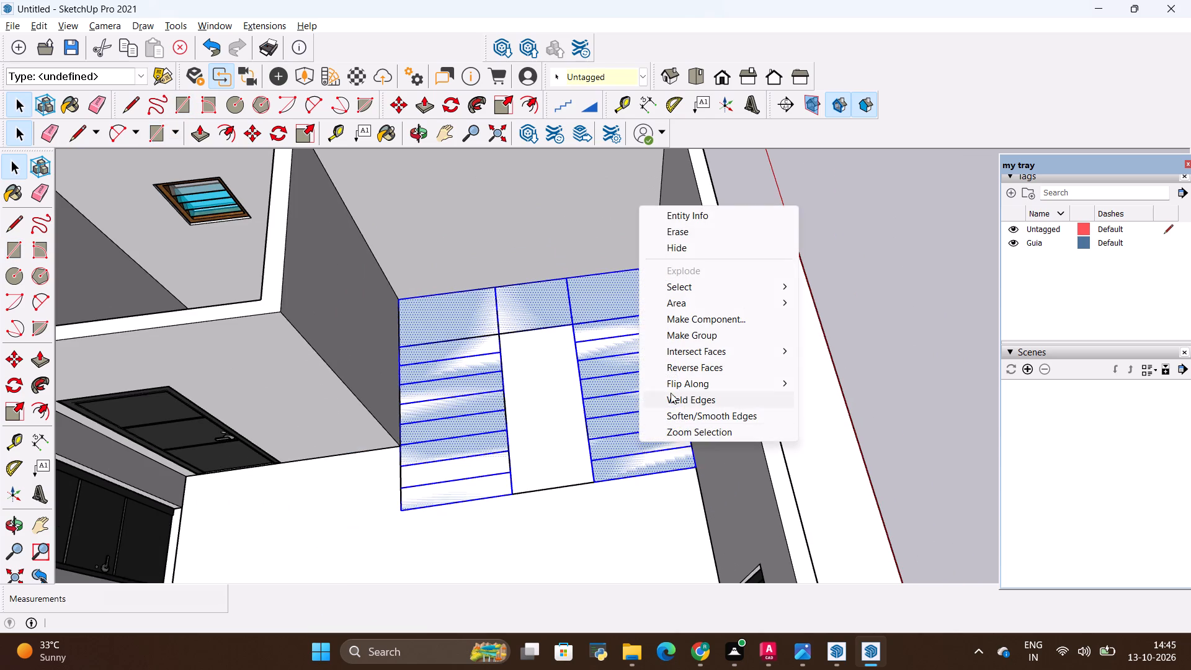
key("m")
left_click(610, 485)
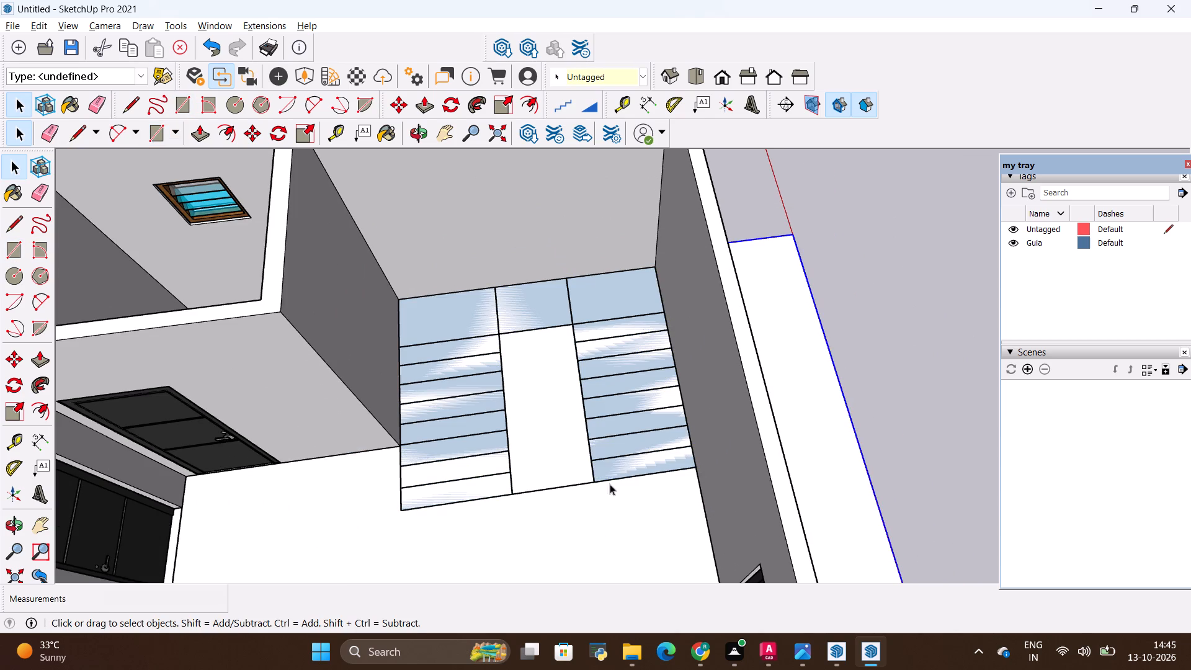
Copy all the connected stair landing and tread faces about 24' out past the outer wall into the open space beside the house.
triple_click(612, 452)
left_click(612, 452)
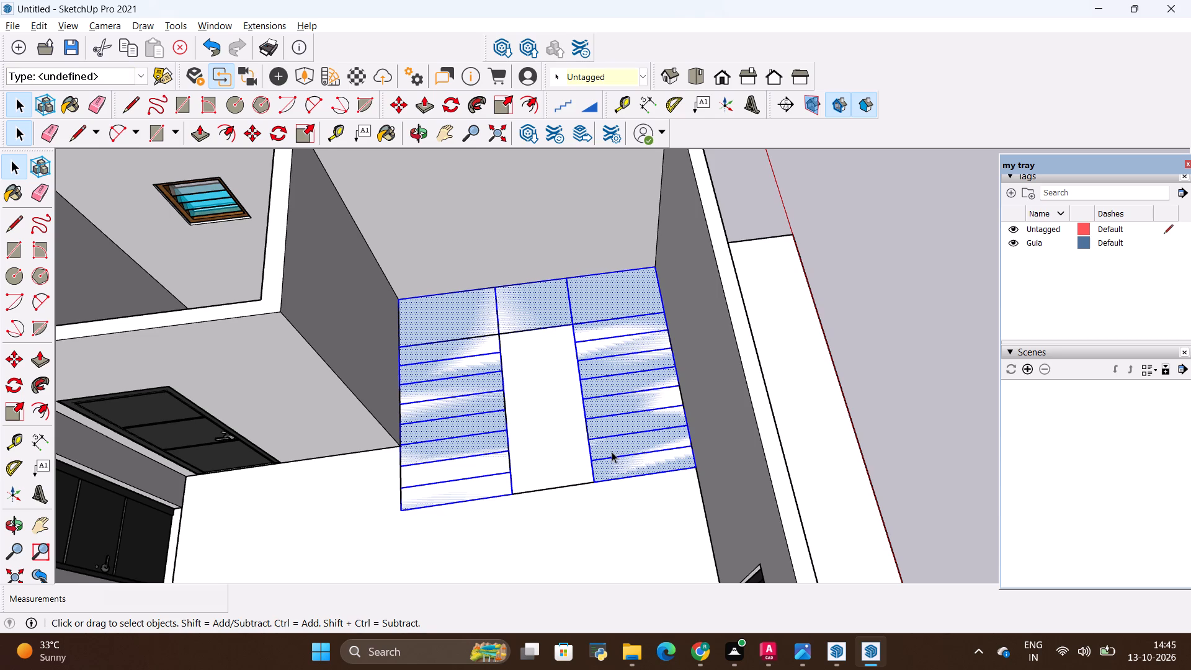
key("m")
left_click(694, 466, "ctrl")
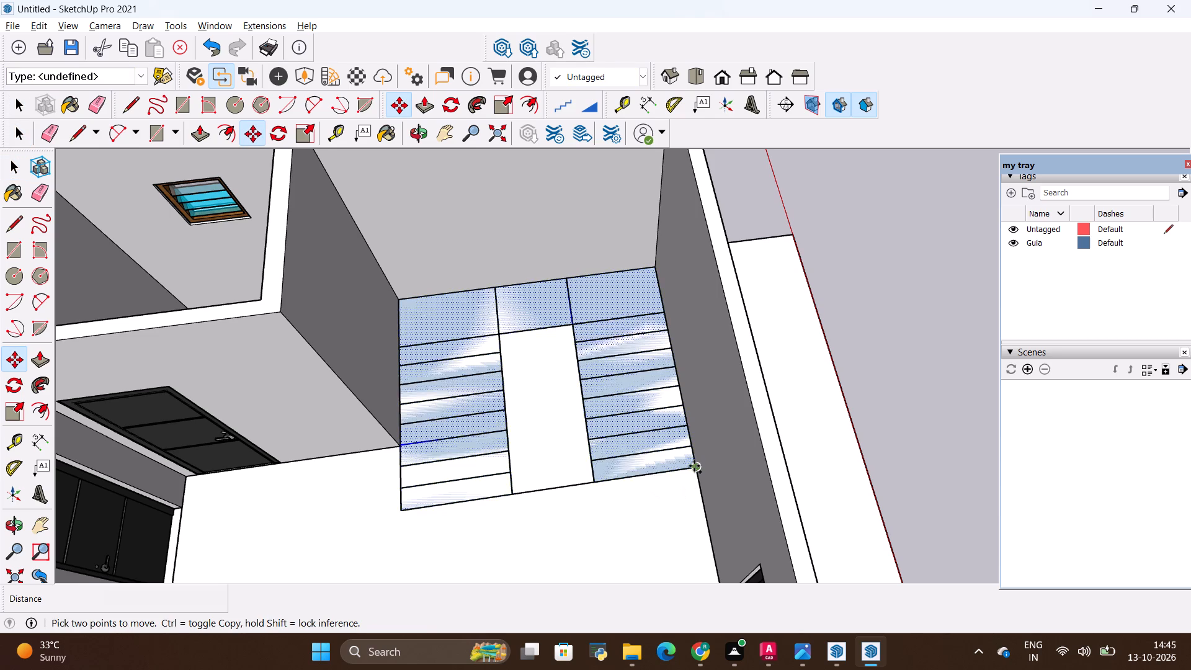
scroll(432, 455, "down", 13)
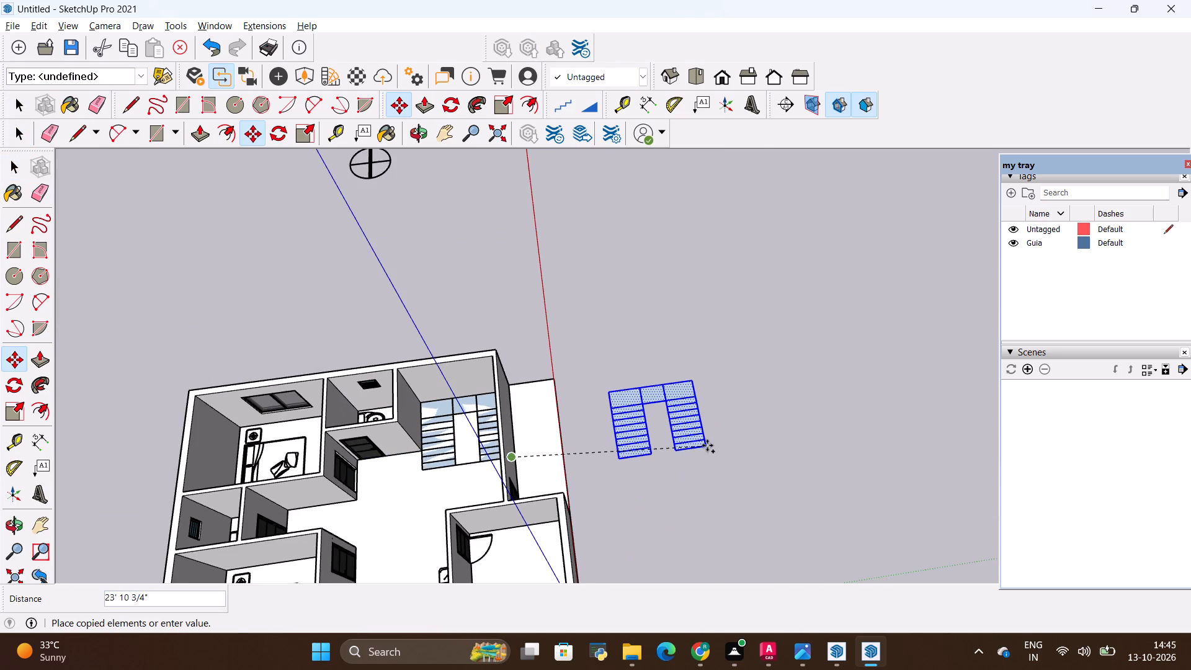
left_click(707, 445)
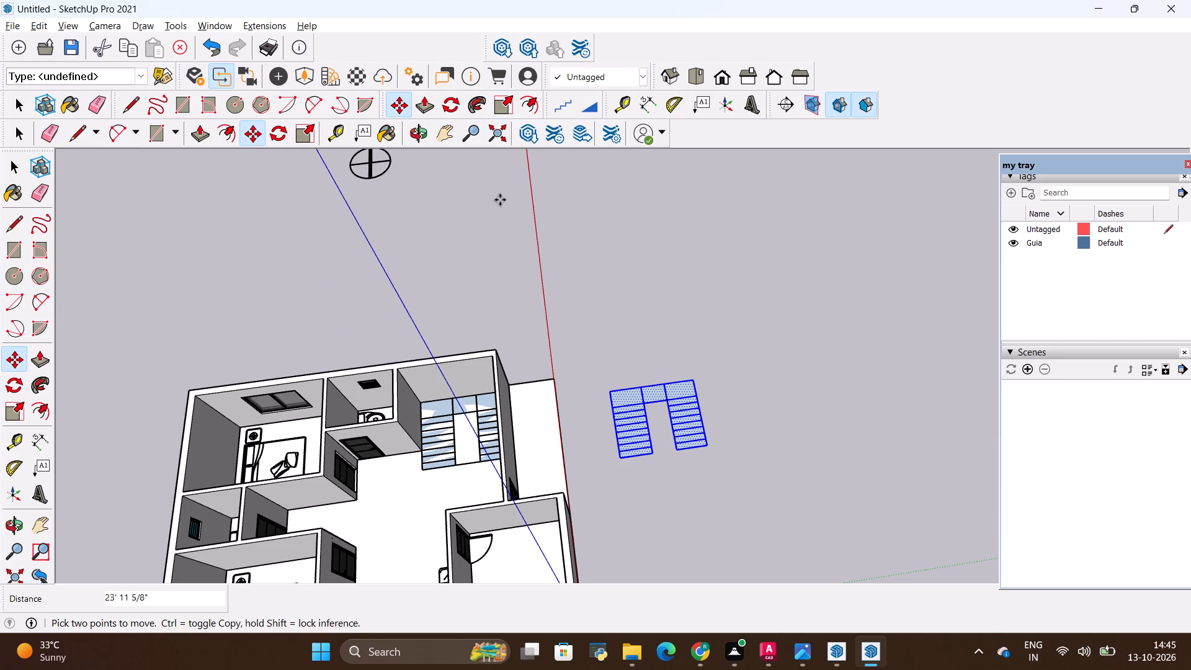
Run the stair maker in Make Stair-Slab mode on the copied landing and tread faces beside the house.
scroll(620, 293, "down", 4)
middle_click_drag(624, 420, 593, 359)
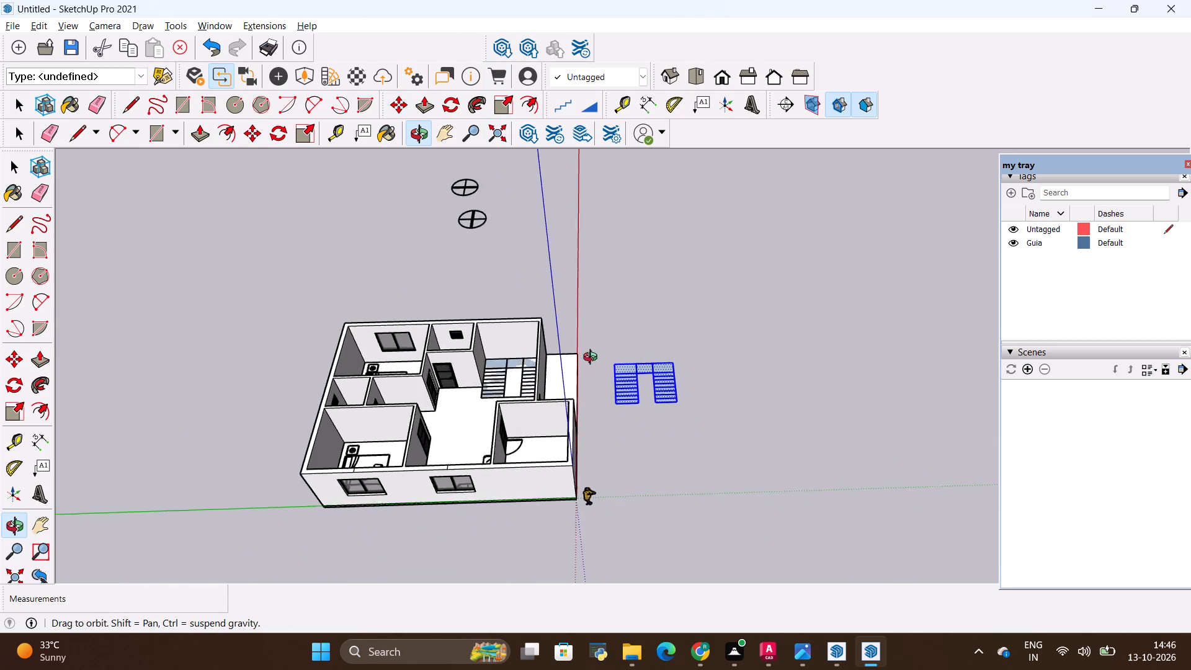
middle_click_drag(593, 359, 610, 415)
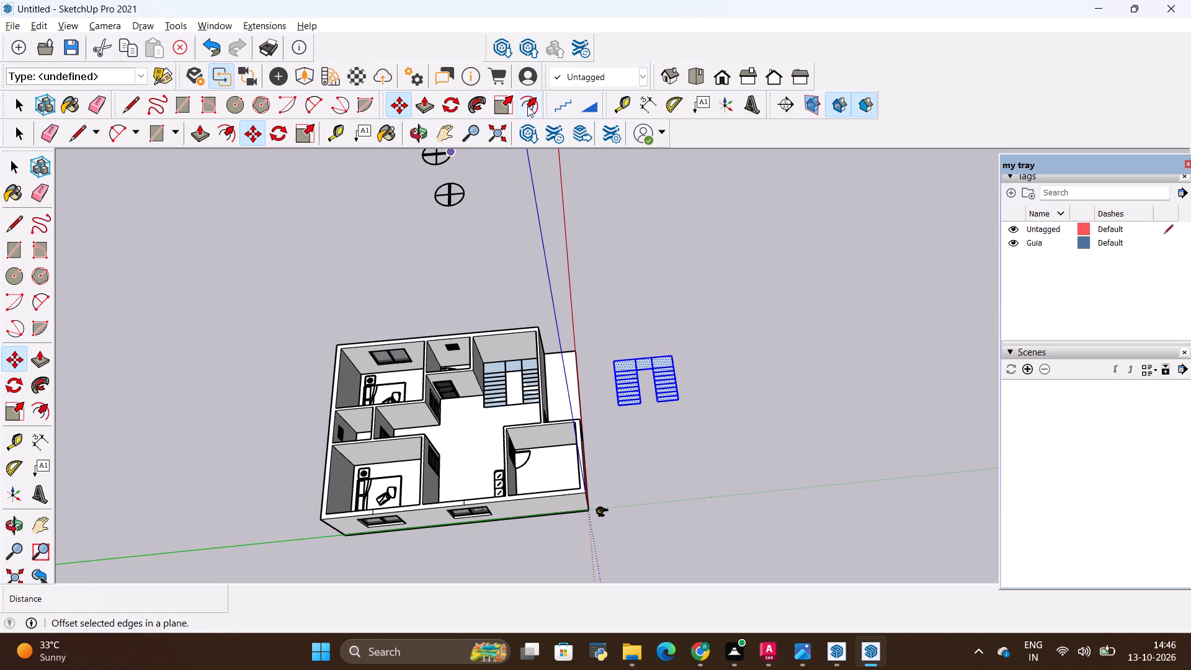
left_click(560, 107)
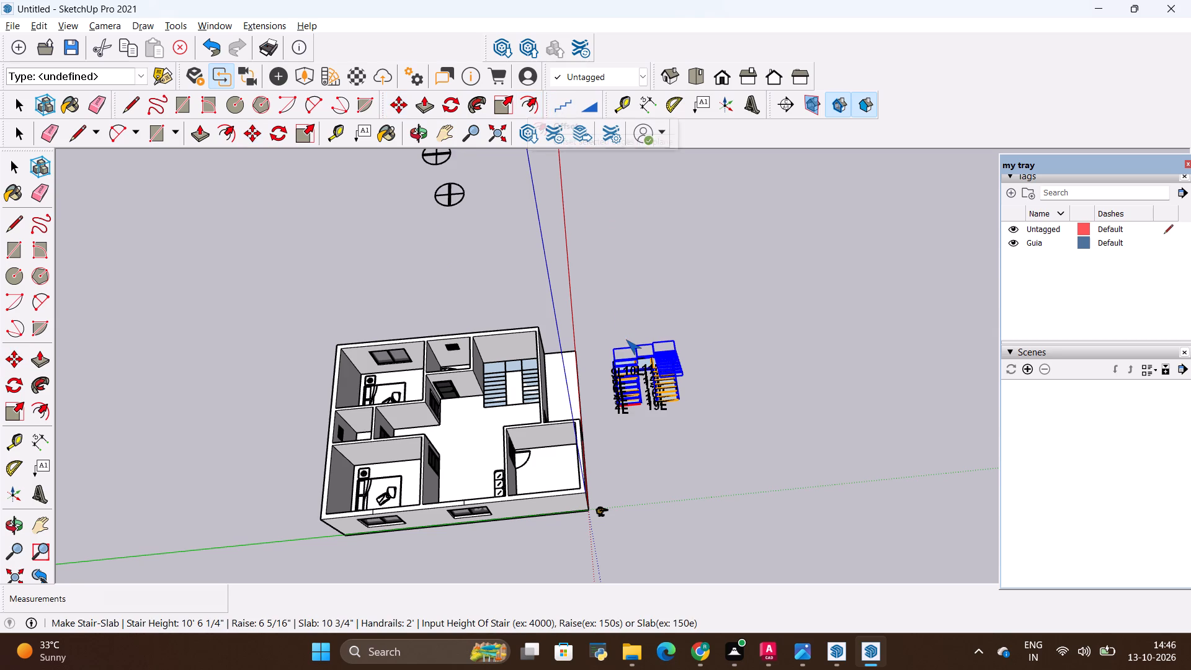
scroll(665, 412, "up", 12)
scroll(630, 352, "up", 1)
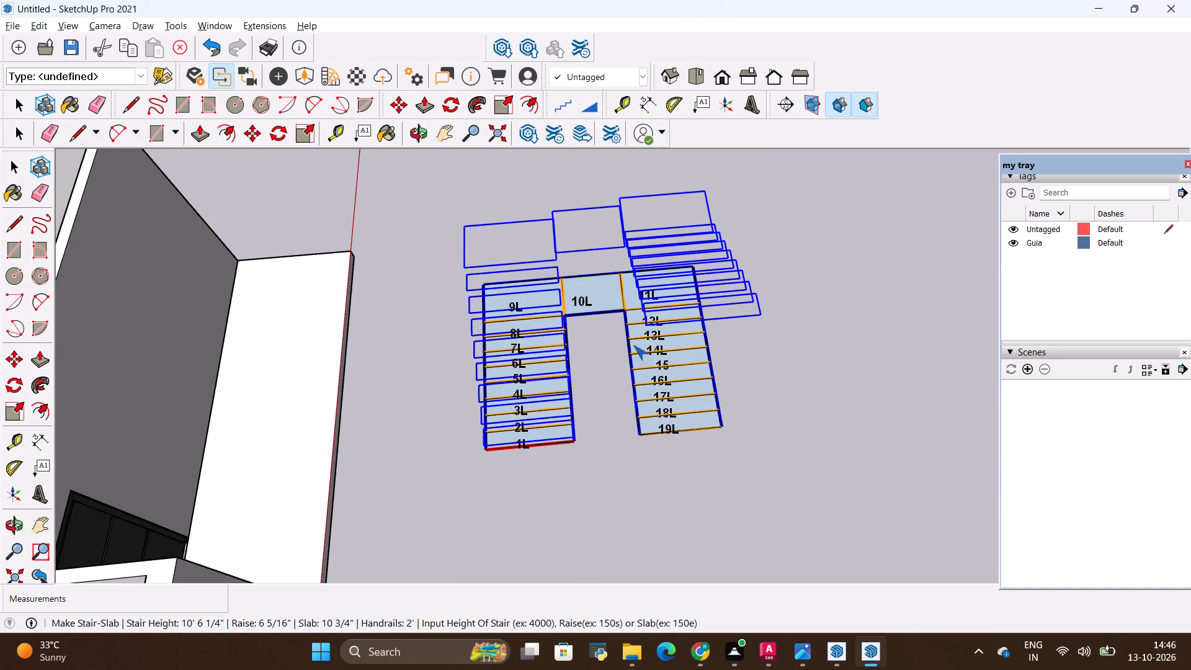
scroll(633, 345, "up", 1)
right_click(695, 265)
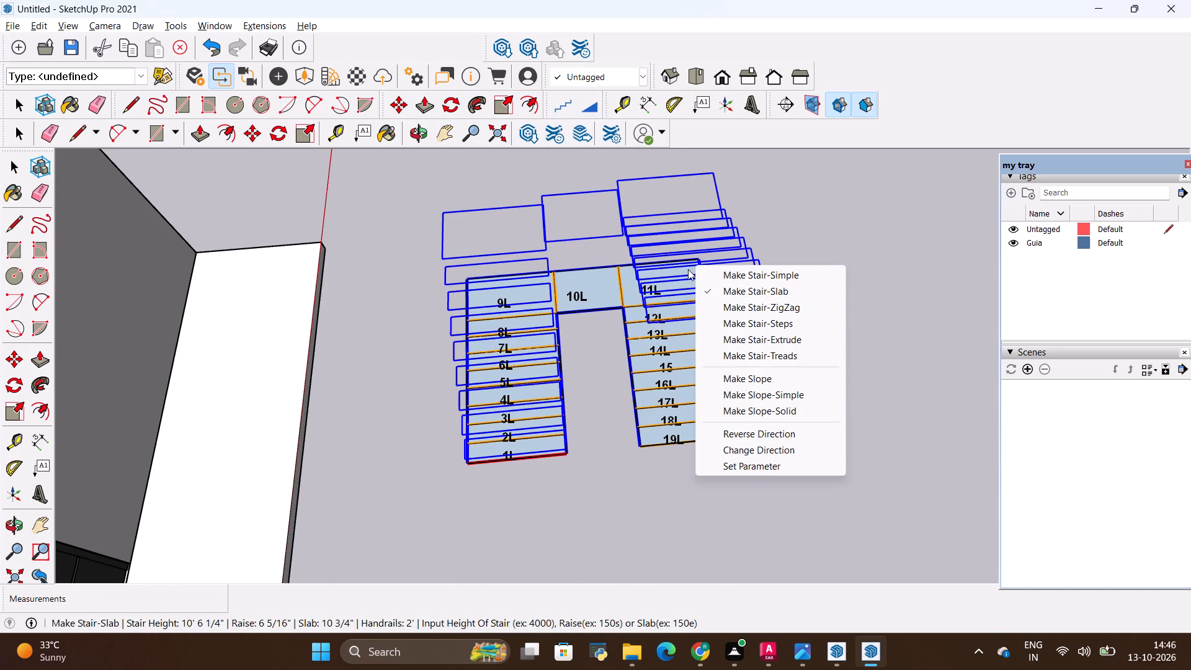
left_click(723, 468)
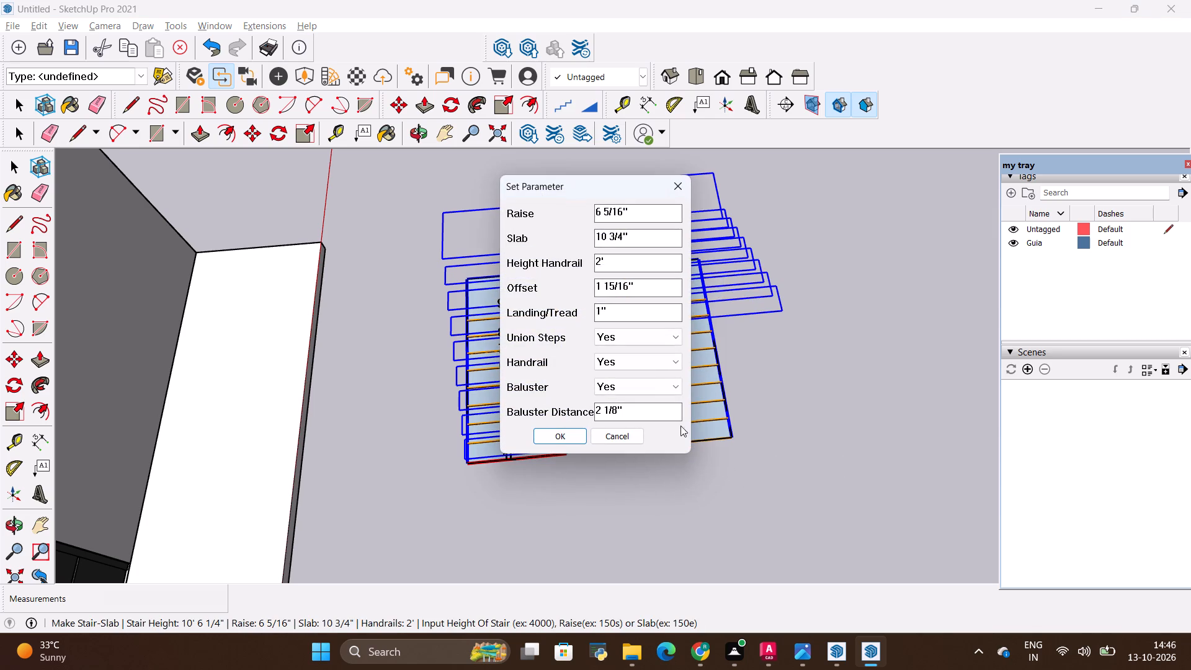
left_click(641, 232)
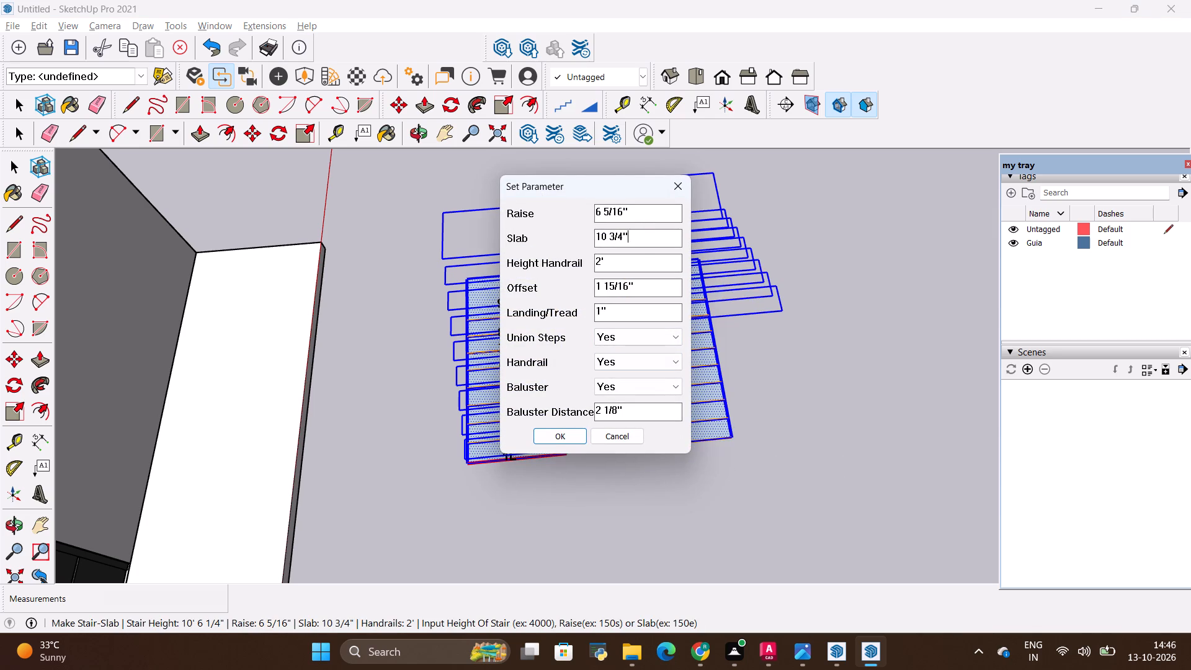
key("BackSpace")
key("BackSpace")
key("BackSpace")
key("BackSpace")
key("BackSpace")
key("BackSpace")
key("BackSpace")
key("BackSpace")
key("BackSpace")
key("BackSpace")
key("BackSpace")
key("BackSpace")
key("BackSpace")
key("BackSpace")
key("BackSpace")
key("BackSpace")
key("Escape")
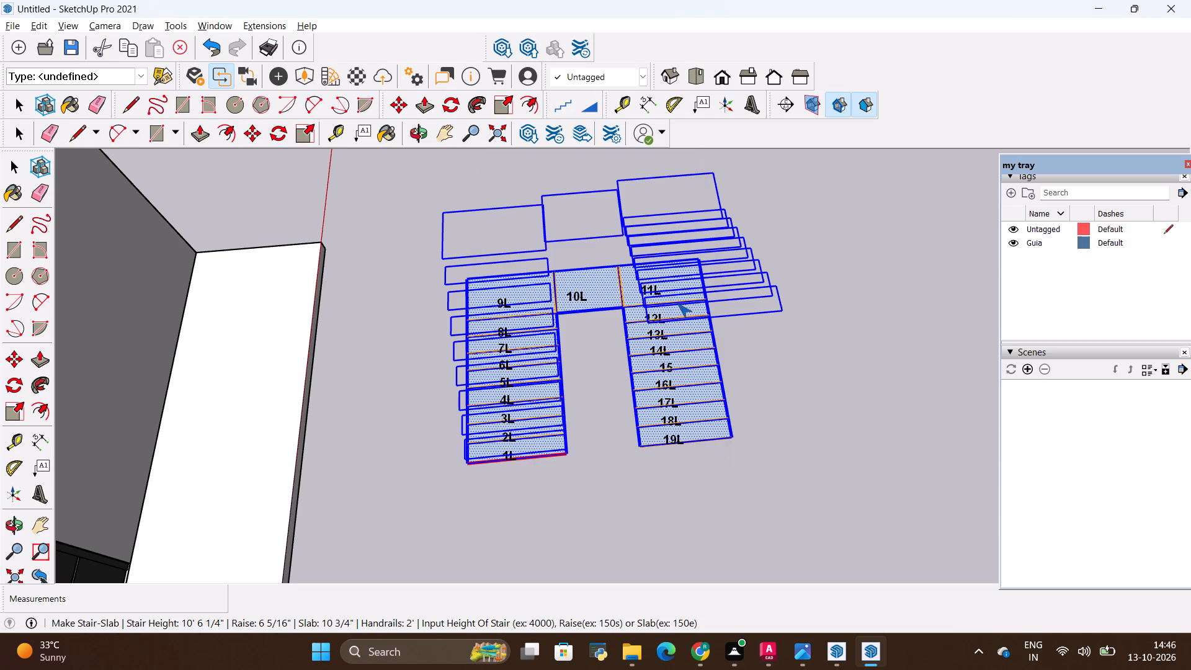
Set the stair's raise parameter to 6.33" and generate the slab staircase from the copied faces.
right_click(671, 323)
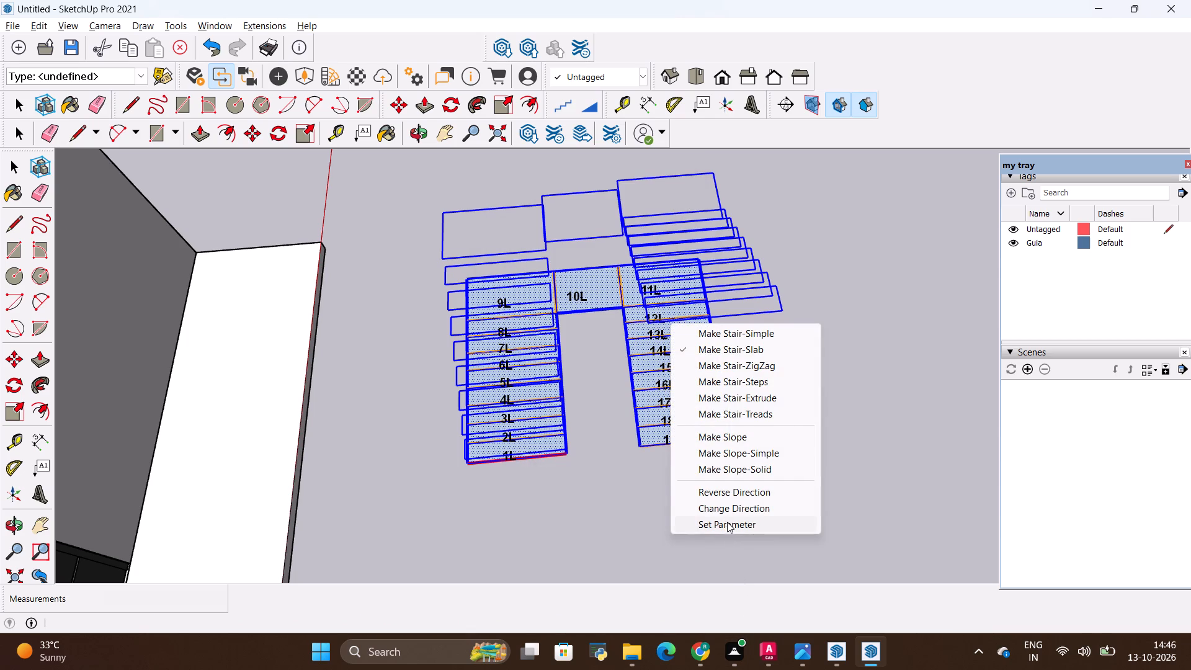
left_click(727, 522)
left_click(635, 211)
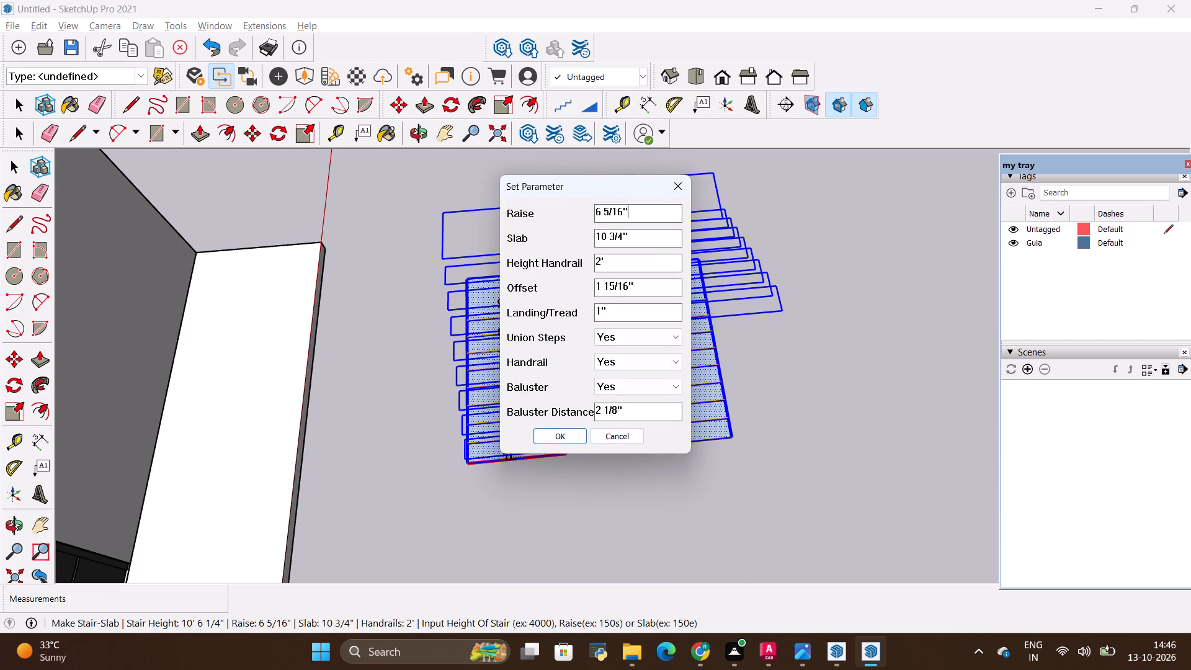
key("BackSpace")
key("BackSpace")
key("BackSpace")
key("BackSpace")
key("BackSpace")
key("BackSpace")
key("BackSpace")
key("BackSpace")
key("BackSpace")
key("BackSpace")
key("BackSpace")
key("BackSpace")
key("BackSpace")
key("BackSpace")
key("BackSpace")
key("BackSpace")
key("BackSpace")
key("BackSpace")
key("BackSpace")
type("6.33")
key("shift+quotedbl")
key("Return")
key("Return")
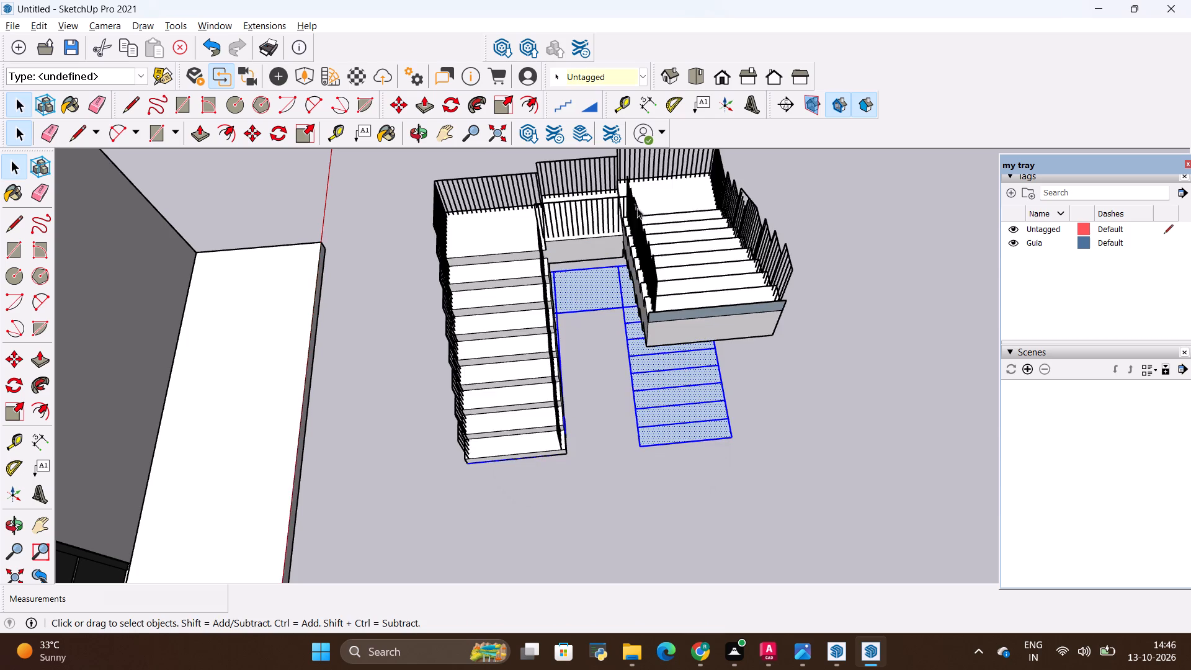
Inside the generated stair group, erase the extra upright face standing above the topmost tread of the upper flight.
scroll(664, 420, "down", 4)
scroll(677, 321, "up", 10)
scroll(731, 439, "up", 1)
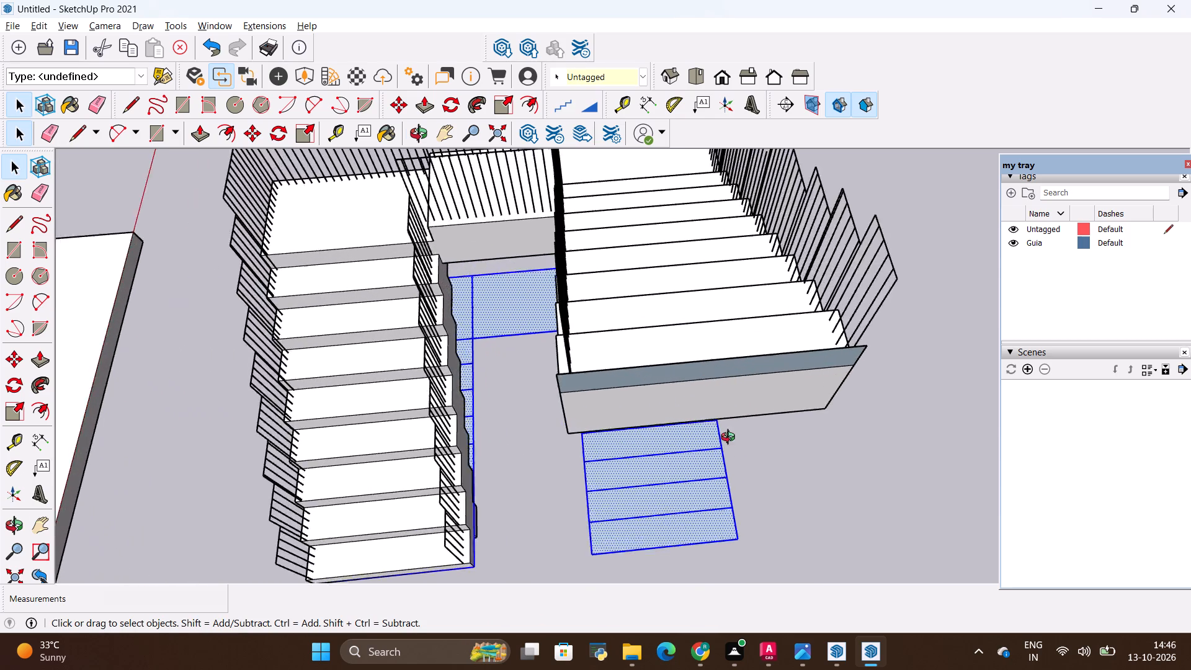
middle_click_drag(731, 439, 673, 300)
double_click(717, 408)
left_click(717, 408)
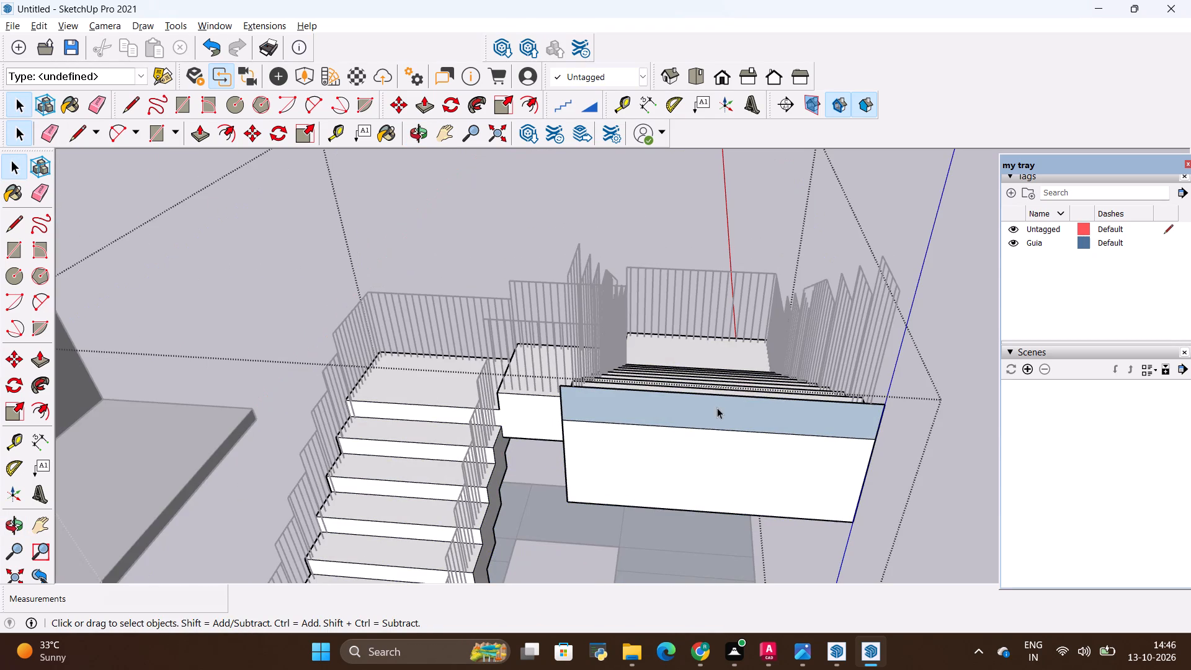
double_click(716, 408)
middle_click_drag(732, 409, 254, 503)
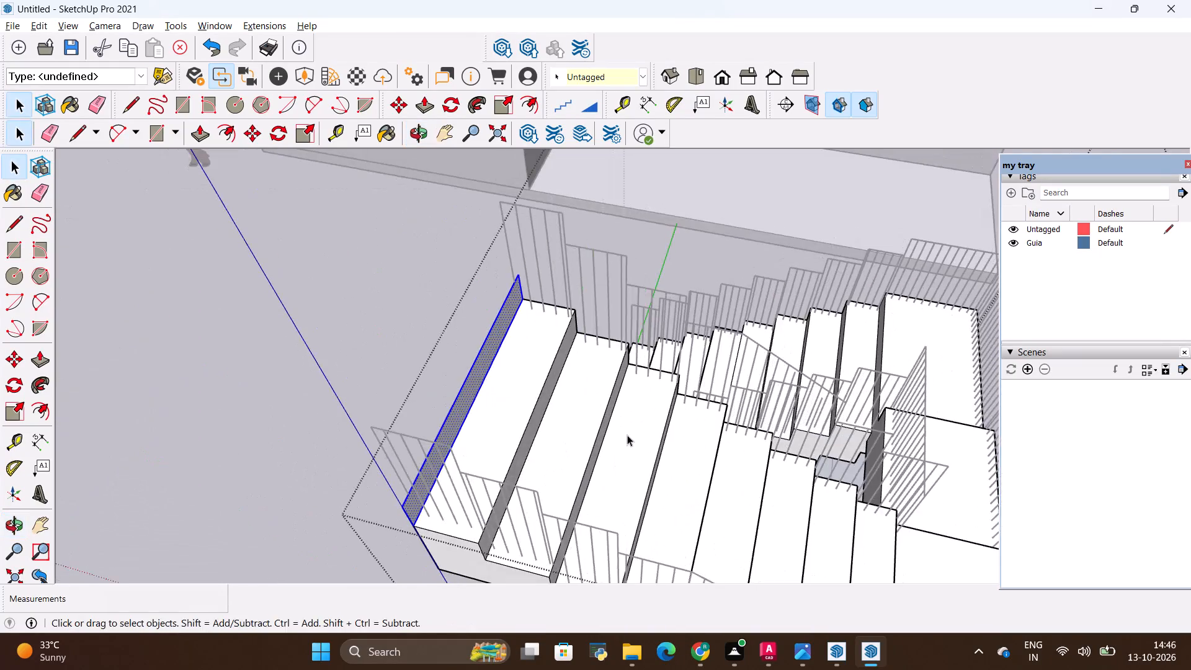
middle_click_drag(470, 458, 252, 434)
scroll(481, 372, "up", 4)
right_click(503, 361)
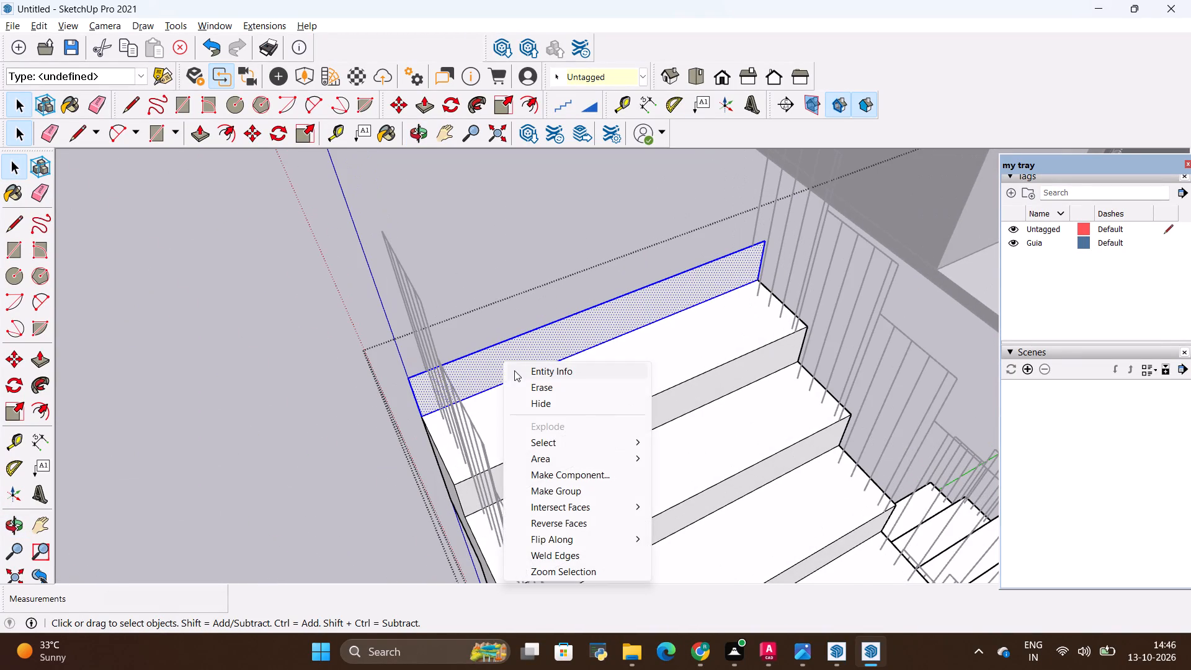
left_click(523, 382)
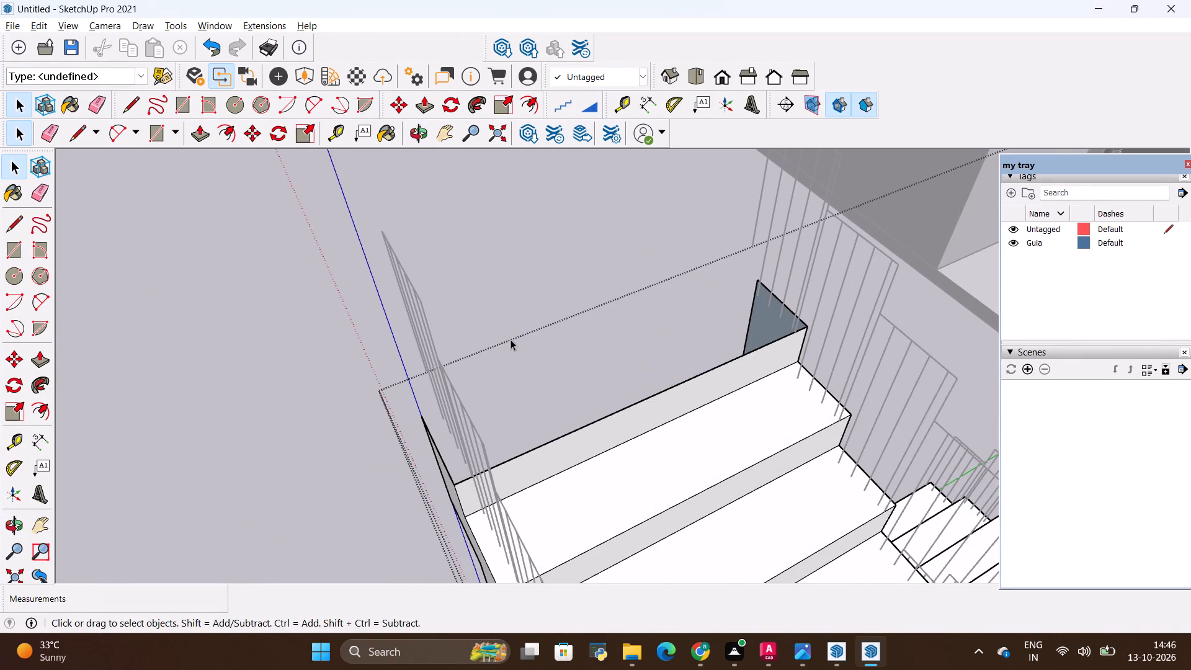
key("alt+BackSpace")
key("e")
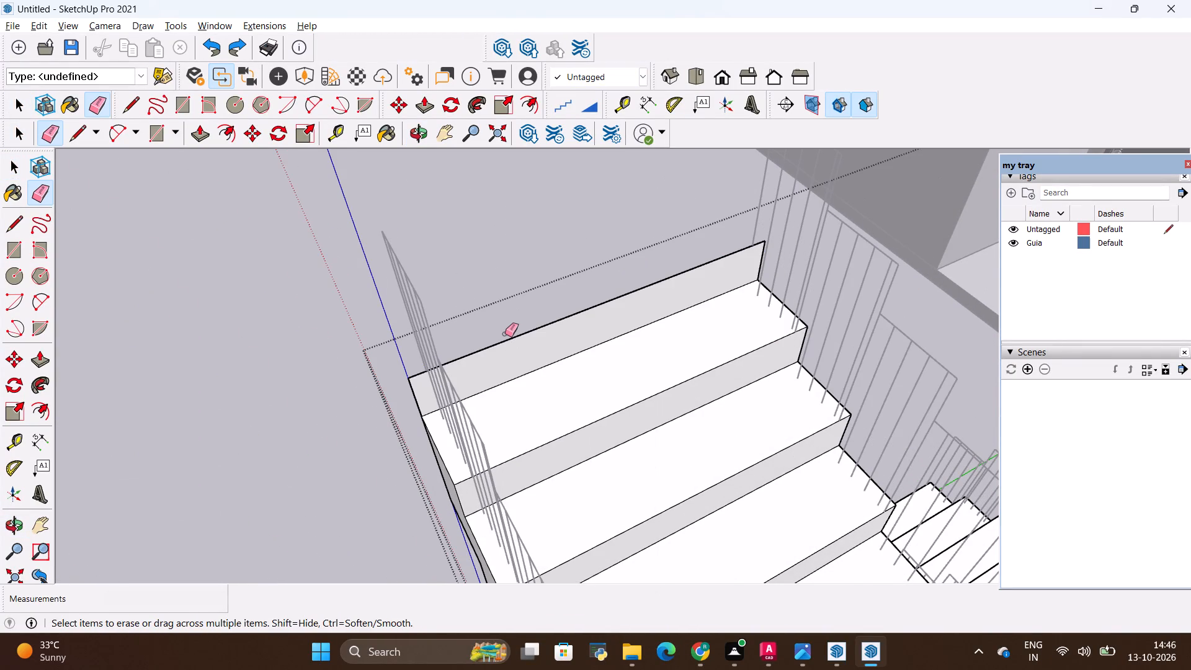
left_click_drag(507, 333, 520, 338)
key("space")
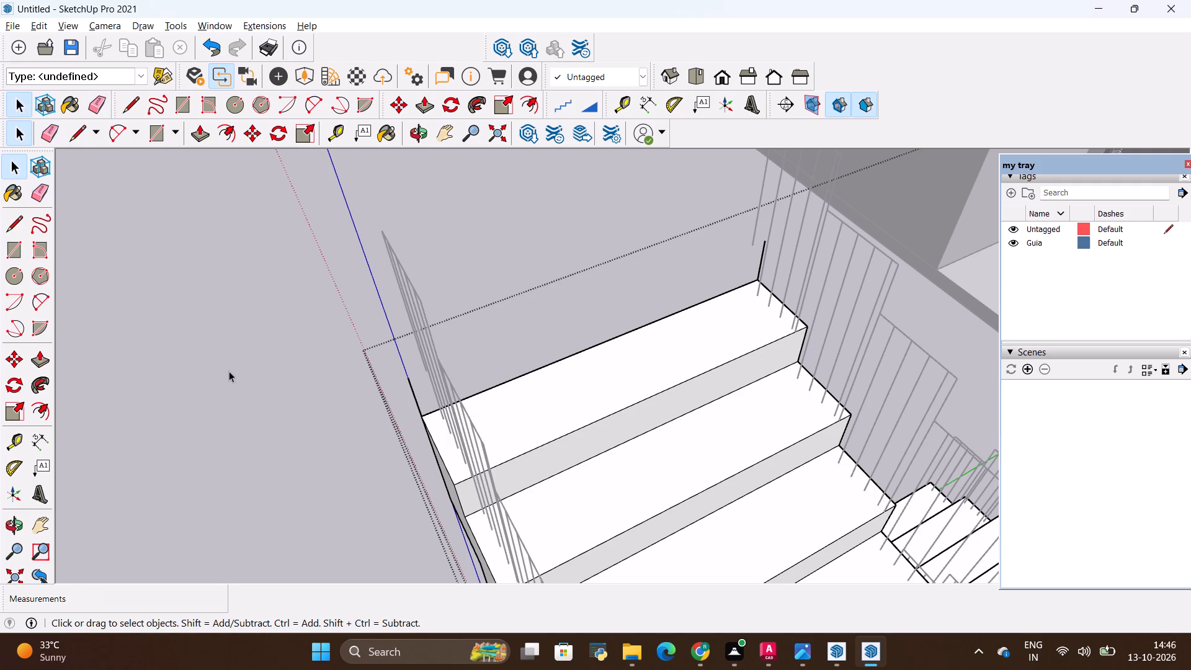
left_click(229, 371)
Group the generated staircase together with the flat landing and tread faces beneath it.
scroll(243, 386, "down", 16)
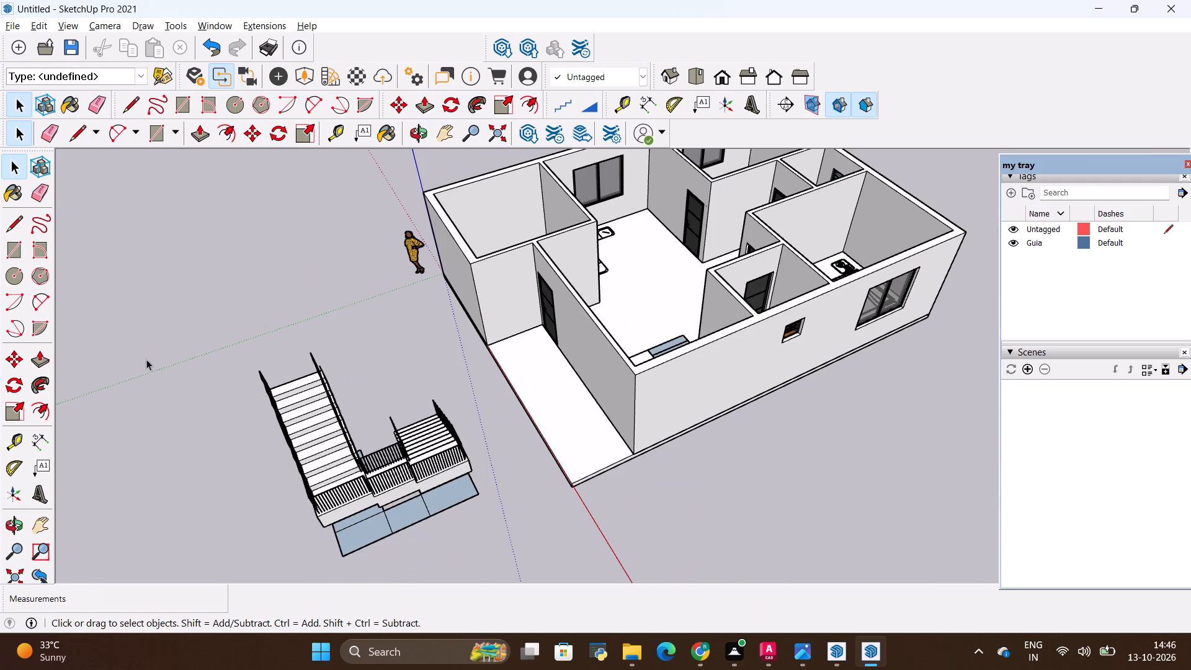
left_click_drag(153, 355, 489, 571)
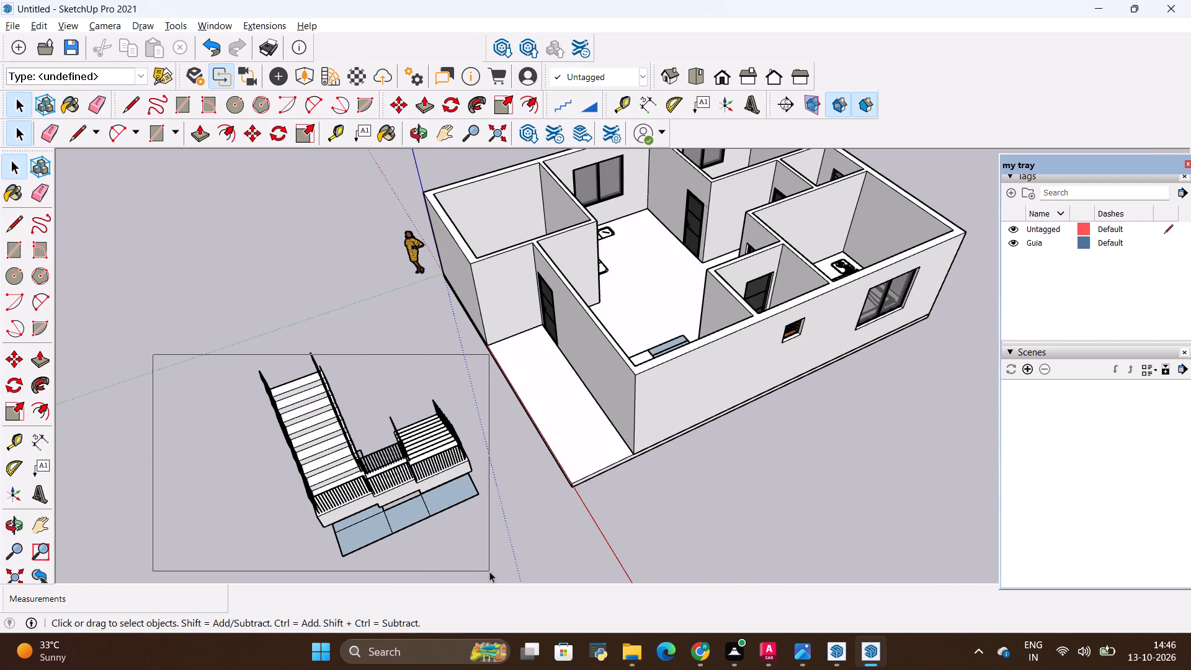
left_click_drag(489, 571, 478, 578)
scroll(430, 539, "down", 2)
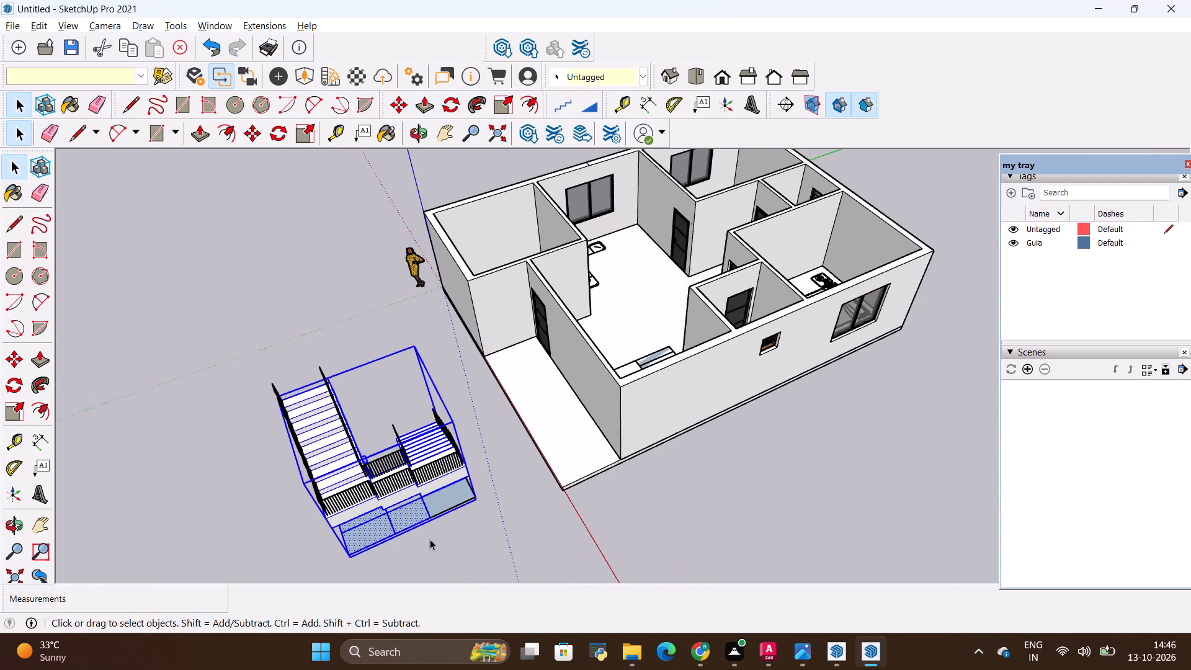
scroll(430, 539, "down", 3)
middle_click_drag(491, 550, 356, 511)
key("space")
left_click(356, 498)
left_click_drag(256, 293, 267, 298)
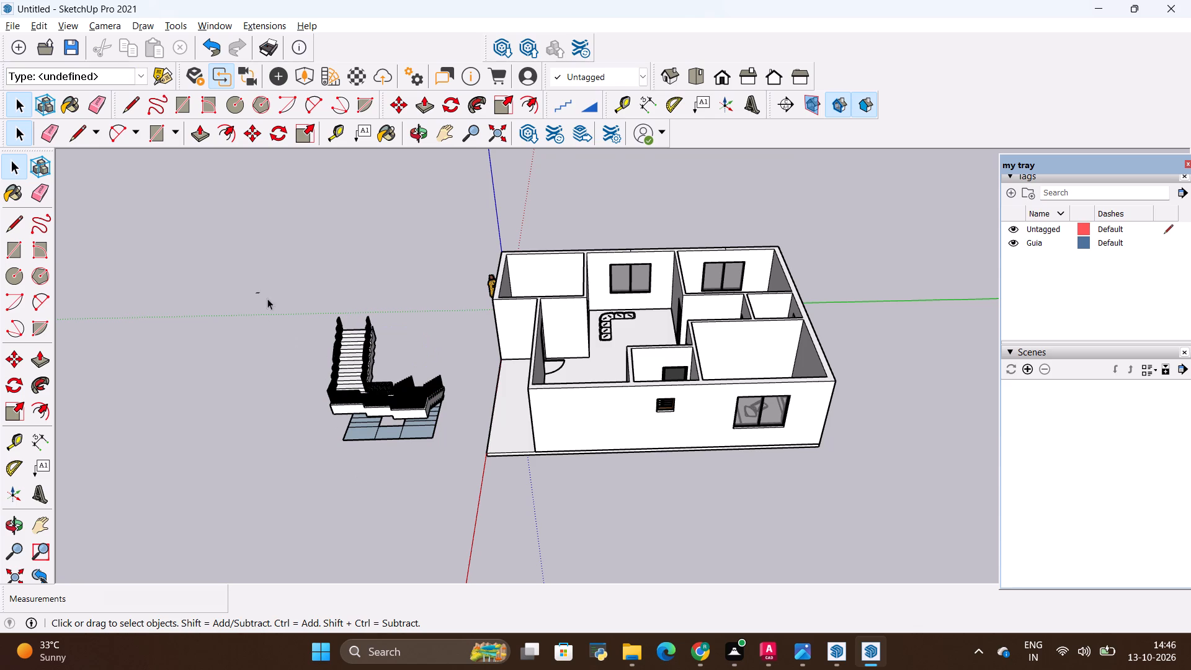
left_click_drag(267, 298, 454, 496)
right_click(410, 395)
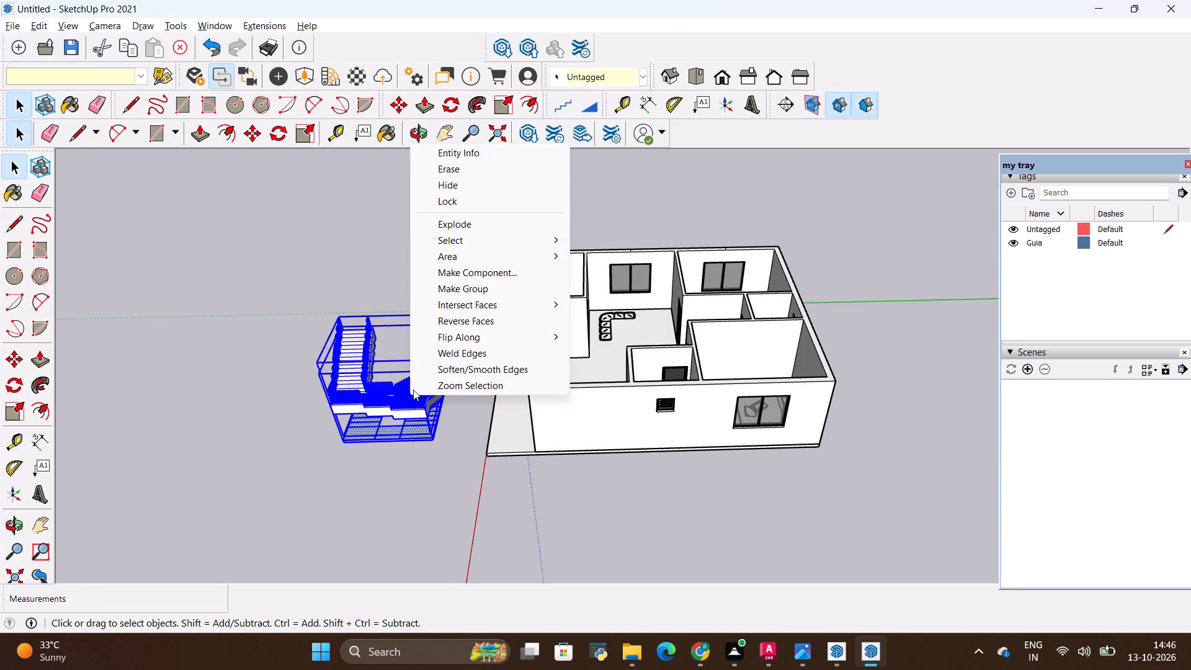
left_click(449, 287)
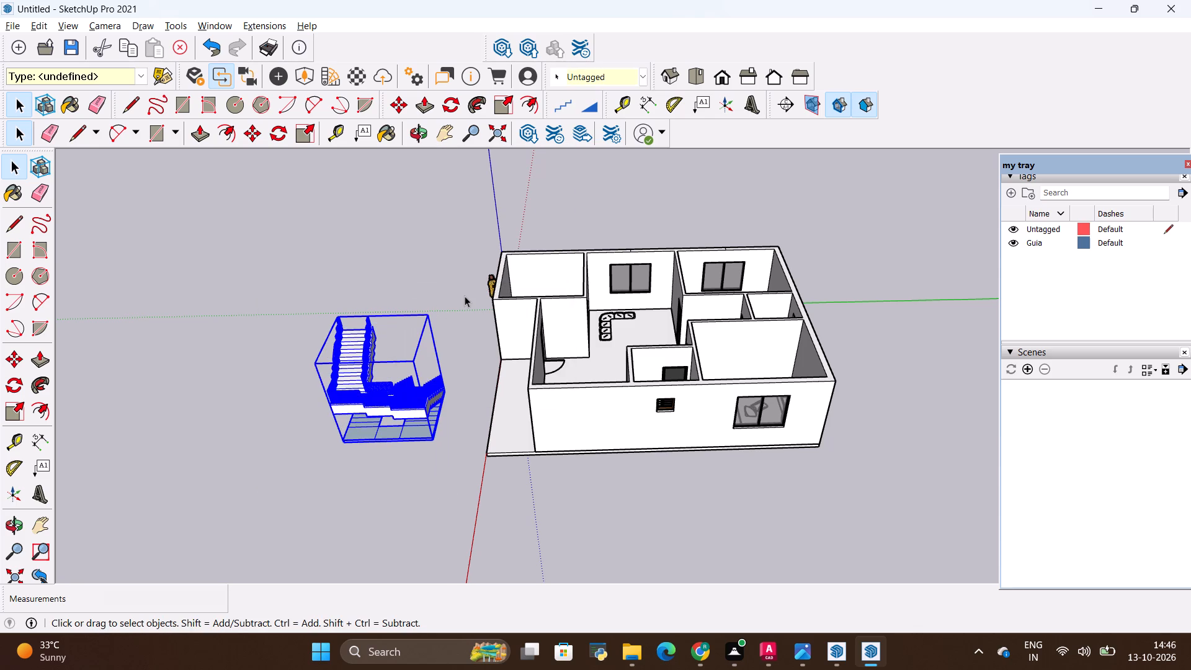
scroll(458, 384, "down", 3)
key("space")
left_click(377, 303)
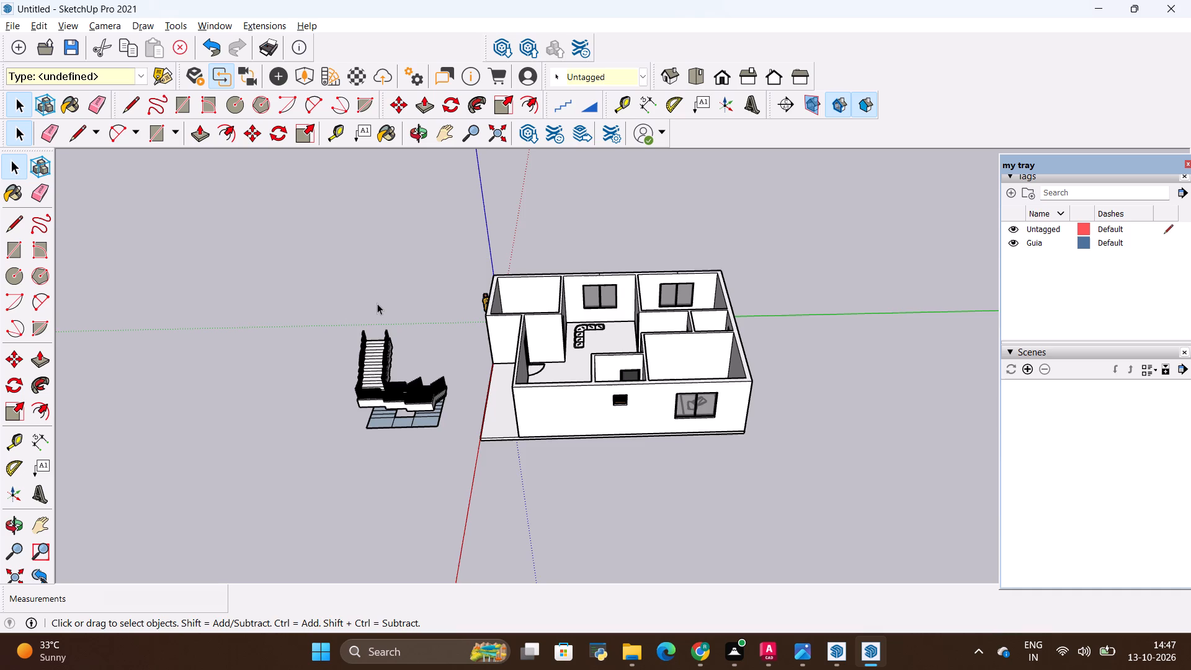
Inside the new staircase group, erase the connected flat landing and tread faces beneath the stairs.
middle_click_drag(383, 305, 751, 432)
scroll(384, 305, "down", 1)
middle_click_drag(492, 414, 452, 408)
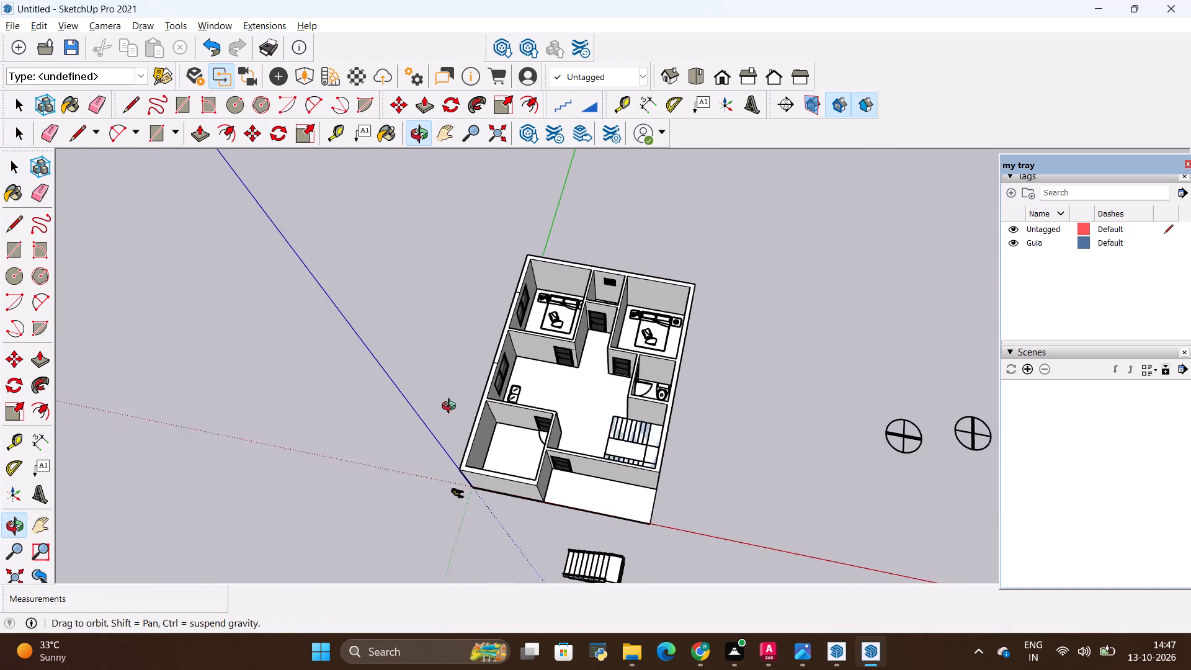
middle_click_drag(452, 408, 202, 333)
scroll(389, 531, "up", 5)
double_click(407, 466)
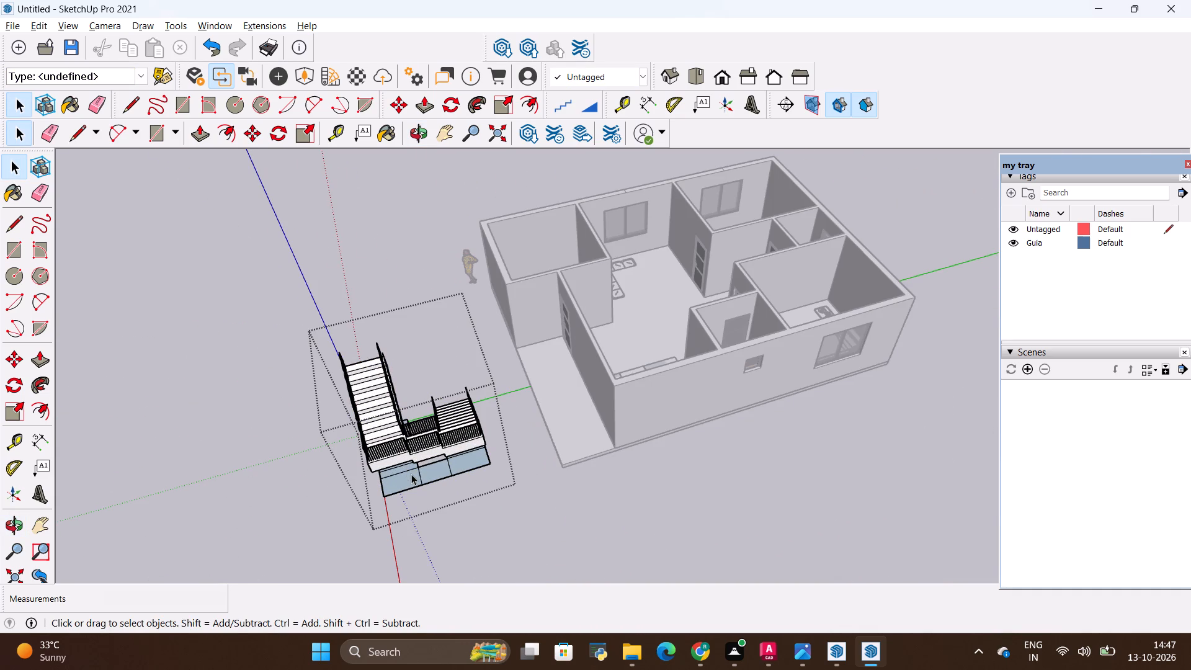
triple_click(411, 474)
right_click(411, 474)
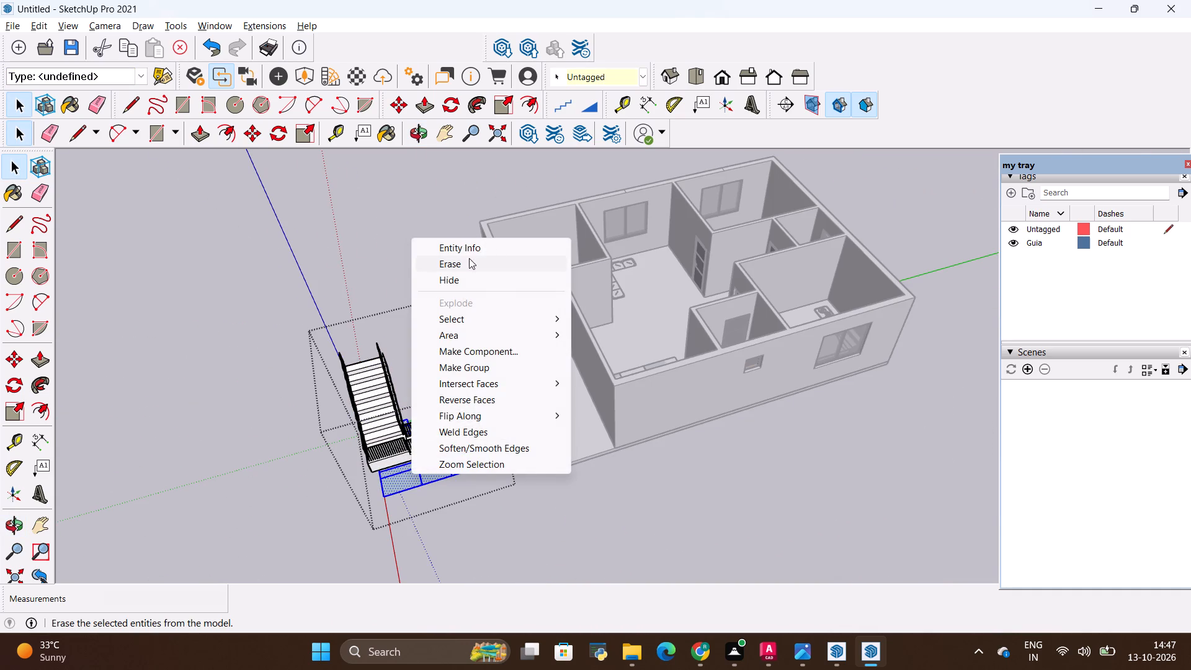
left_click(469, 258)
middle_click_drag(476, 495, 395, 305)
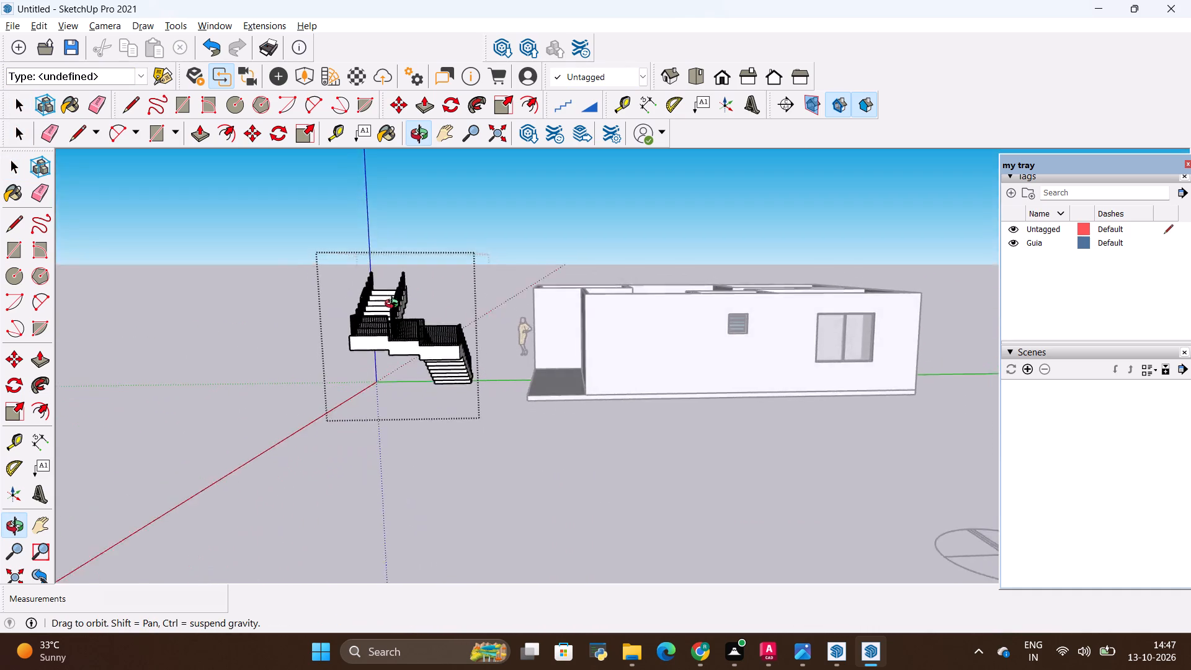
middle_click_drag(395, 305, 780, 380)
middle_click_drag(329, 439, 790, 458)
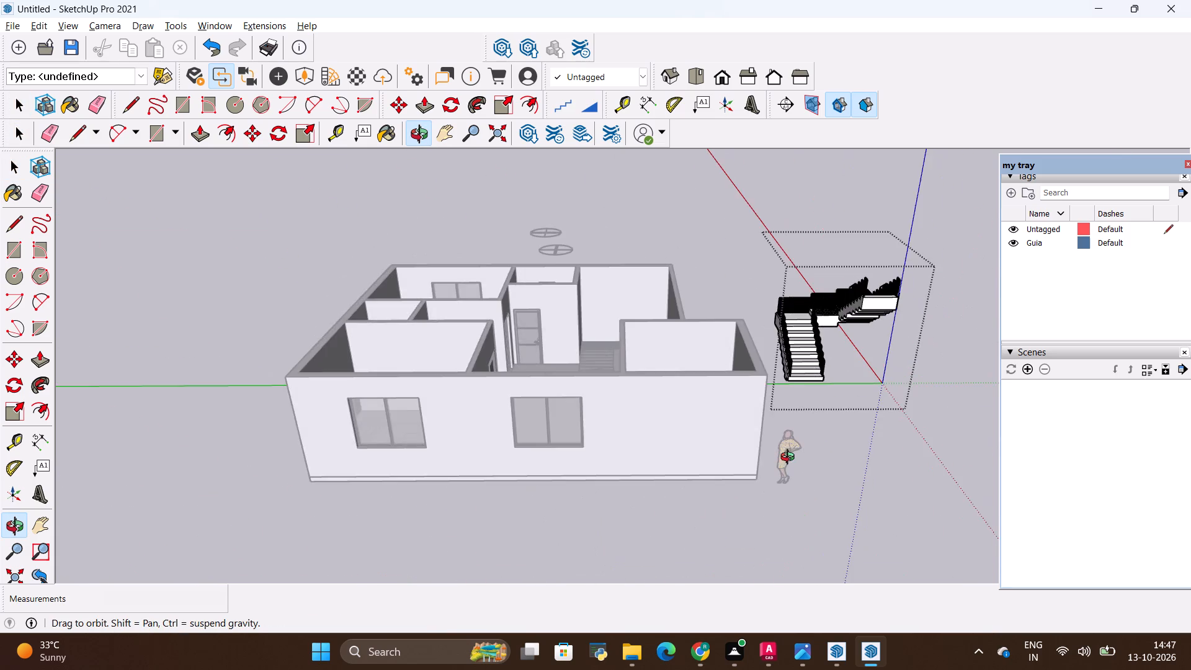
middle_click_drag(790, 458, 785, 597)
scroll(659, 268, "up", 2)
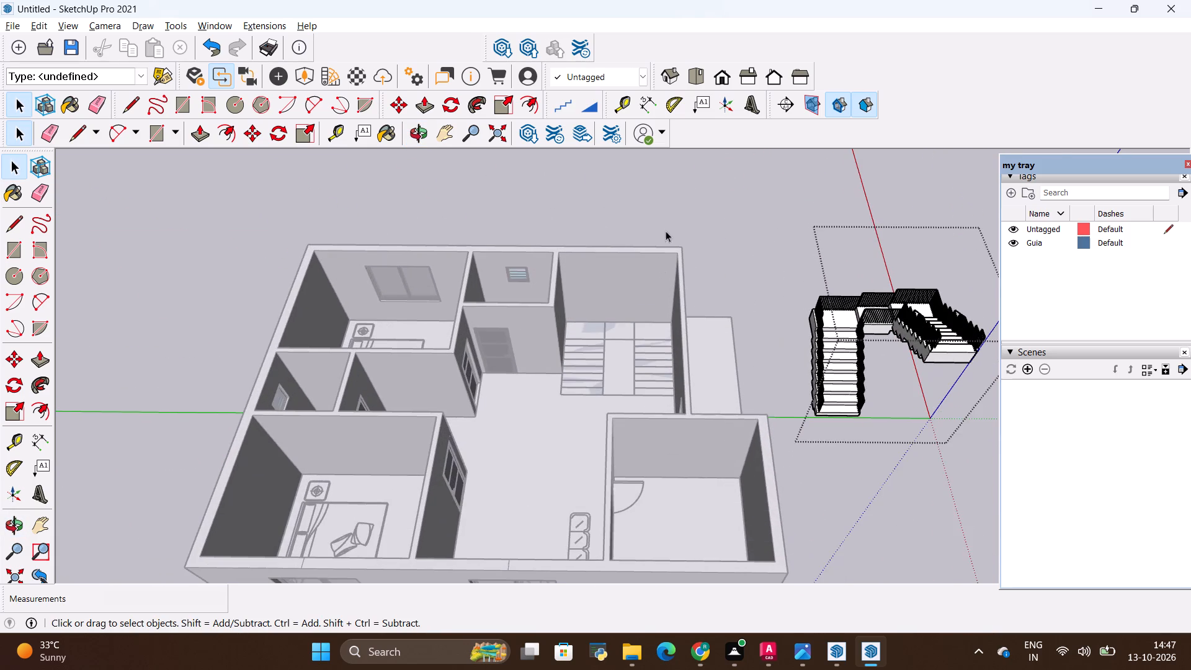
double_click(667, 220)
Erase the connected landing and tread faces drawn over the stair plan inside the house.
double_click(604, 365)
triple_click(592, 367)
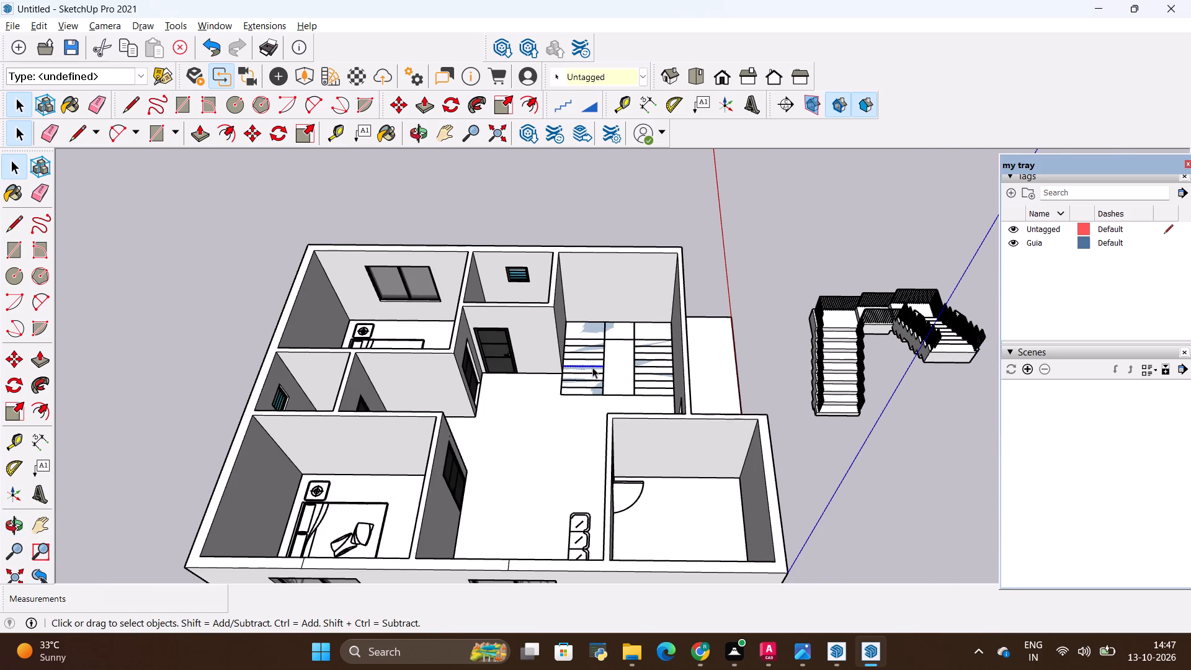
left_click(592, 367)
right_click(592, 367)
left_click(639, 386)
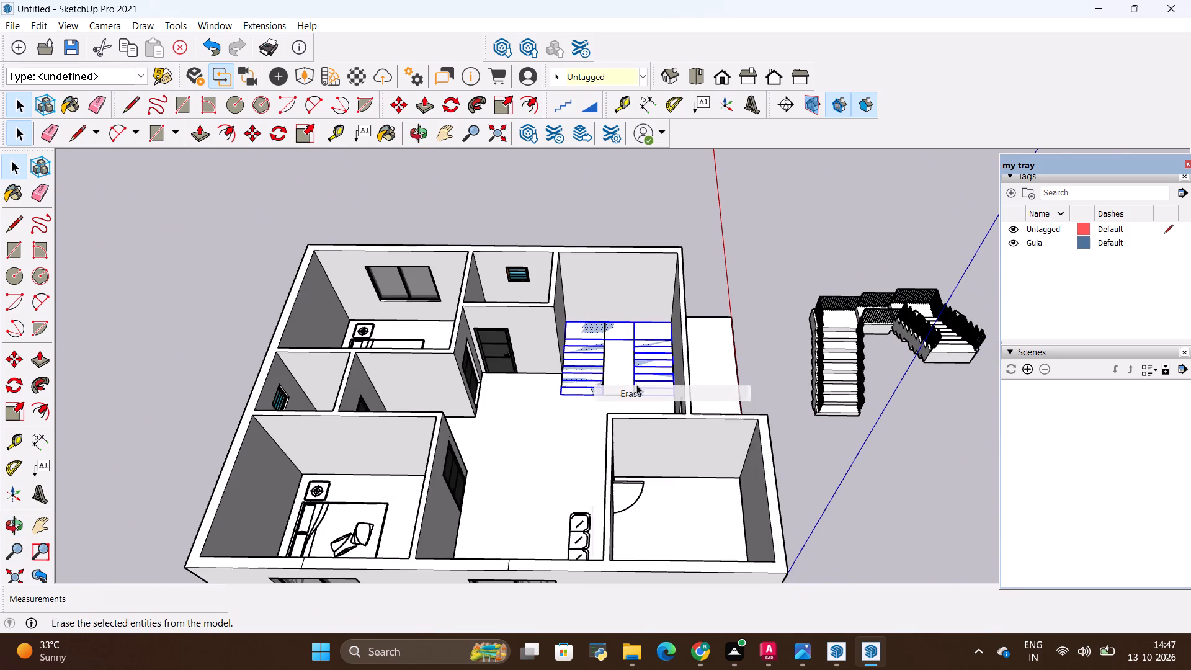
triple_click(588, 357)
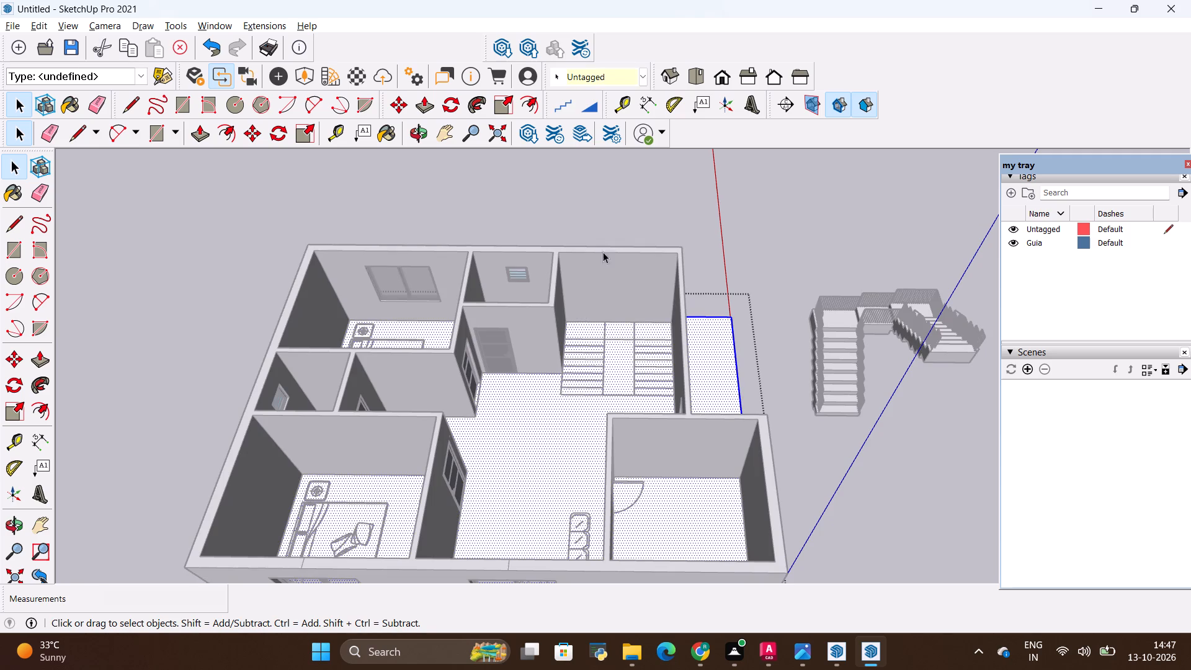
left_click(555, 172)
Move the generated staircase into the house, placing its lower front corner on the stair plan, about 23' 11 11/16" away.
left_click(862, 375)
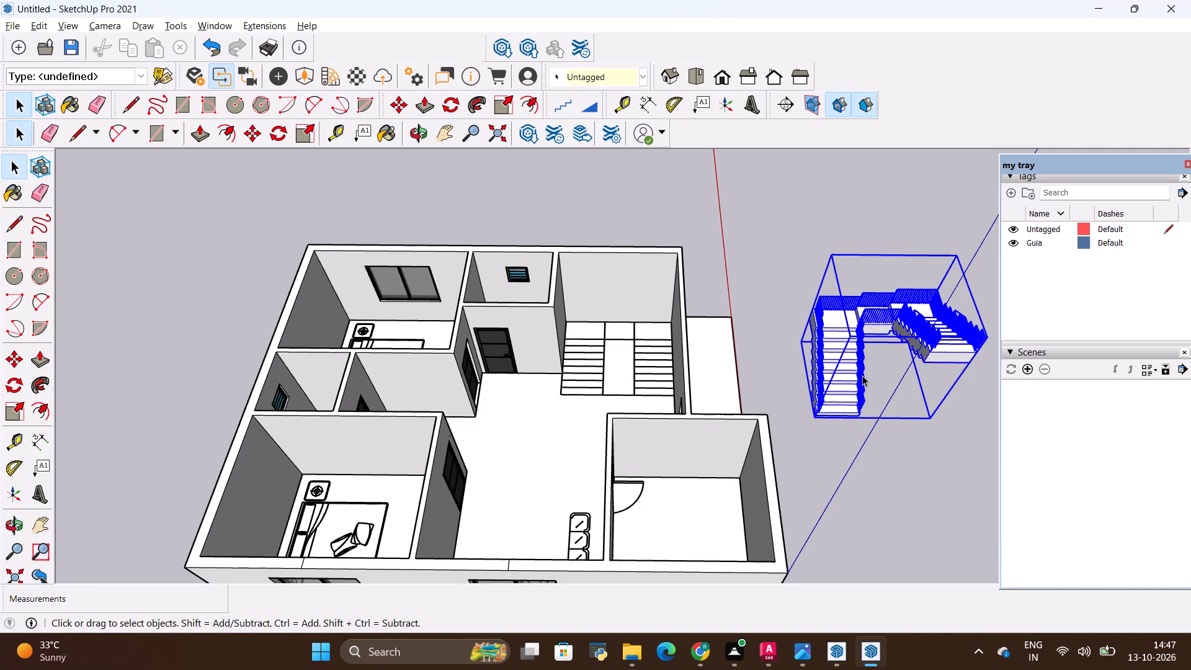
scroll(875, 430, "up", 9)
key("m")
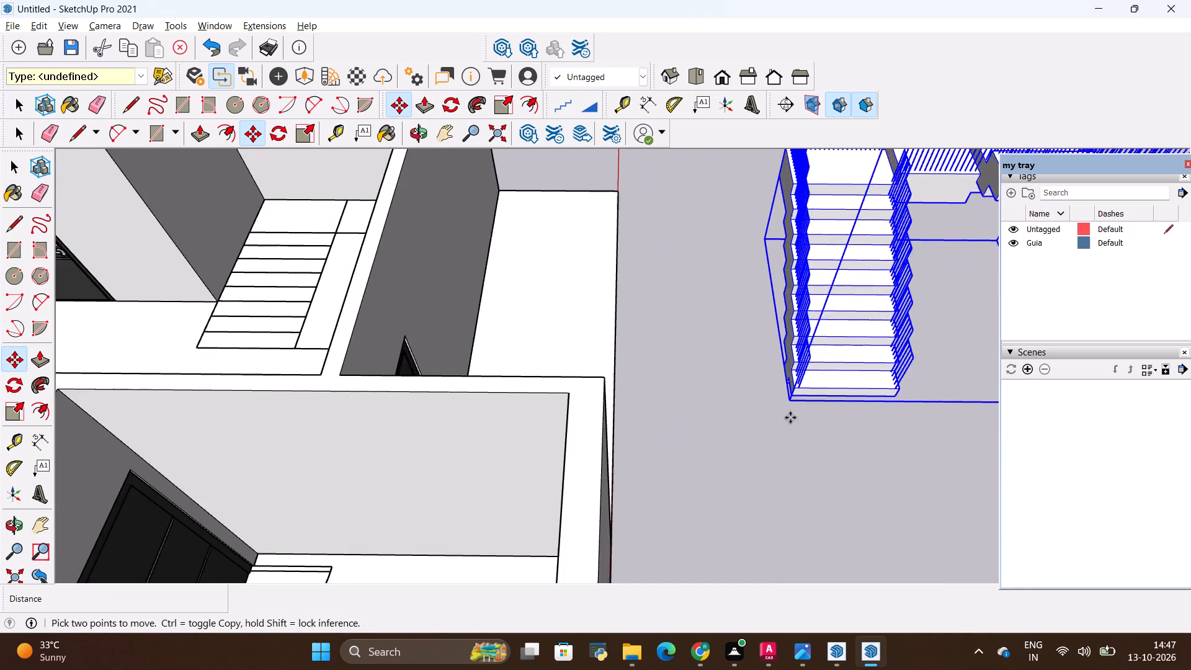
scroll(790, 418, "up", 3)
left_click(793, 391)
scroll(688, 389, "down", 9)
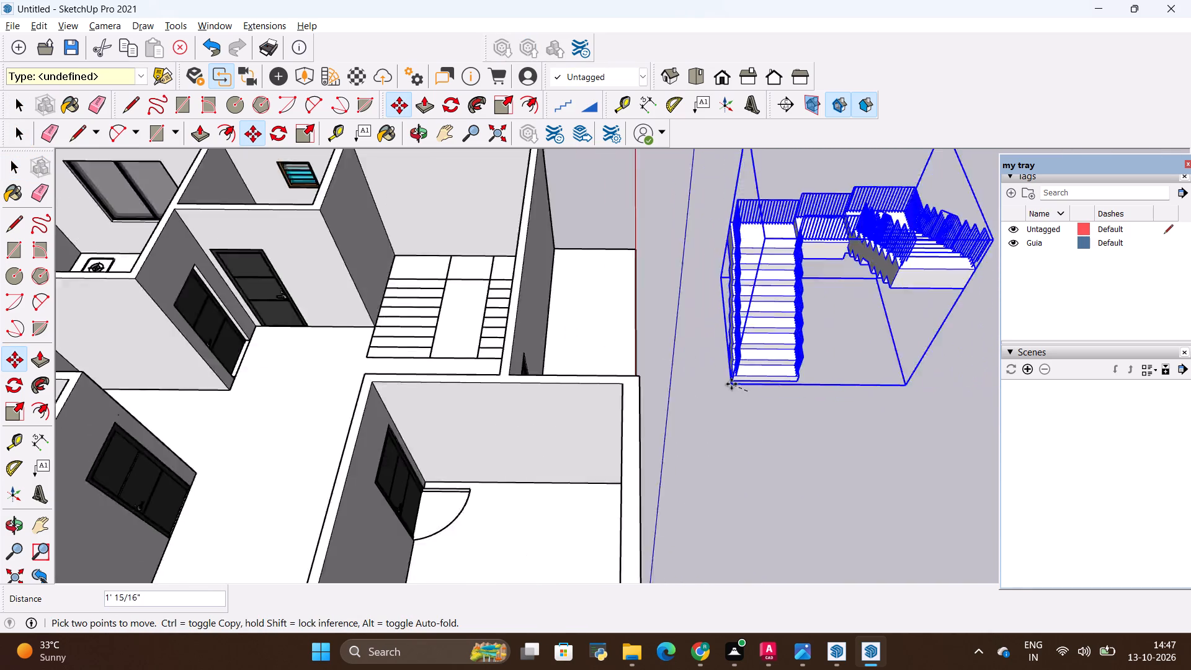
scroll(731, 384, "down", 2)
left_click(458, 366)
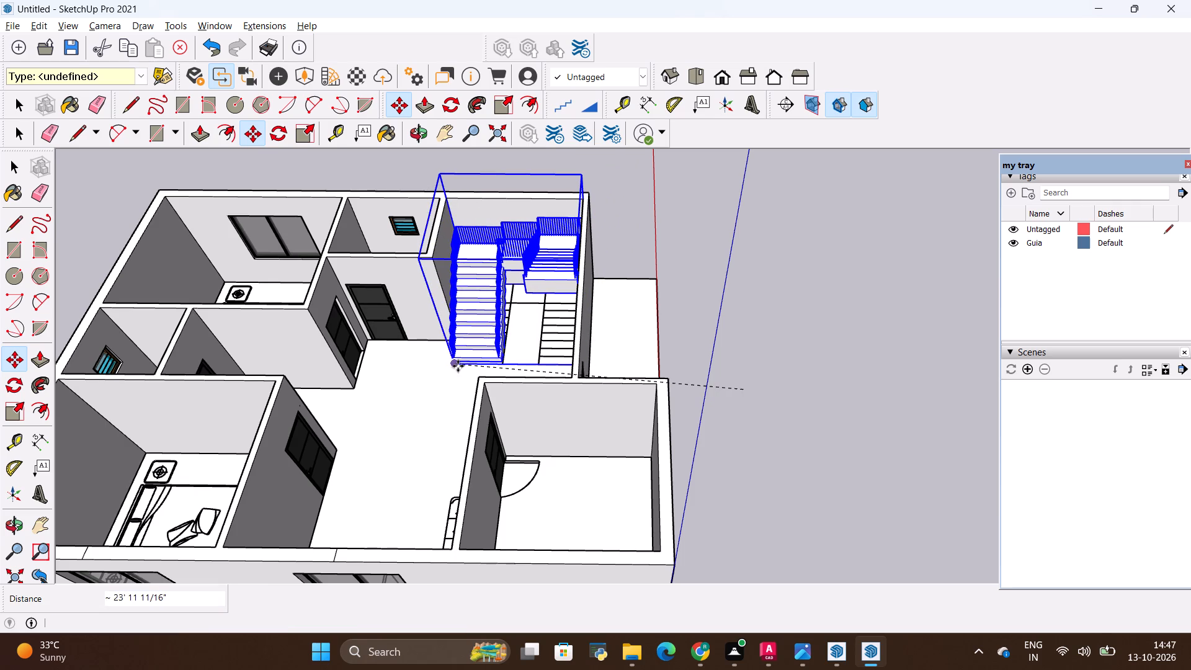
key("space")
left_click(793, 339)
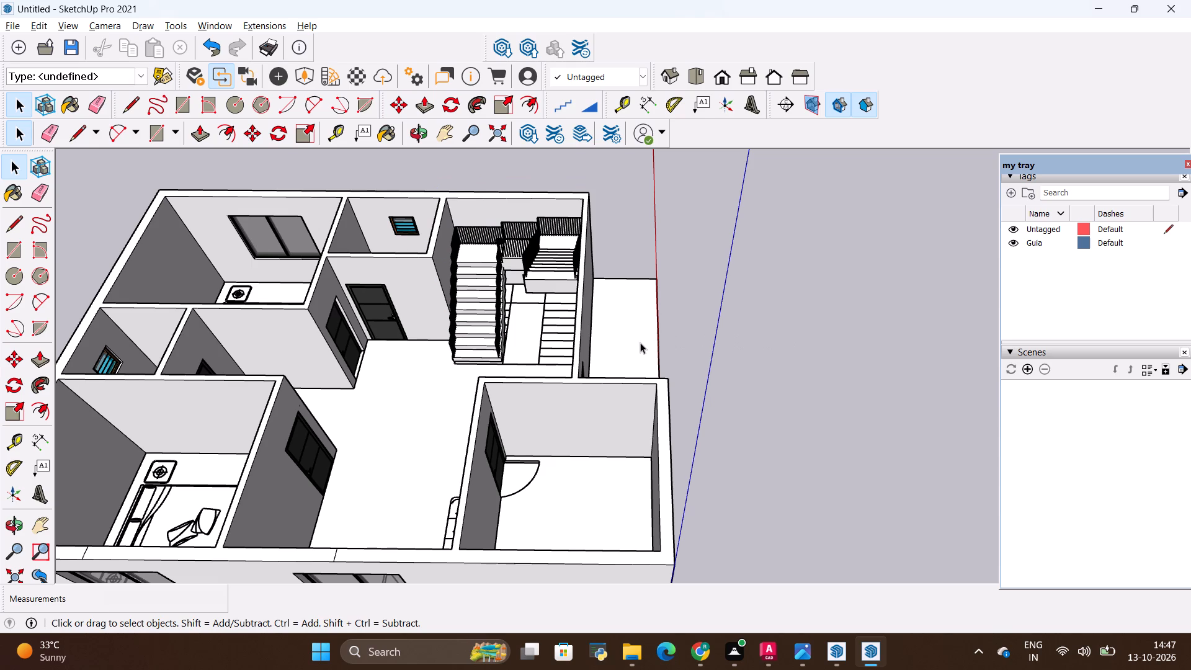
Examine the placed staircase inside the house from above and from several sides.
scroll(612, 370, "down", 4)
scroll(393, 294, "up", 2)
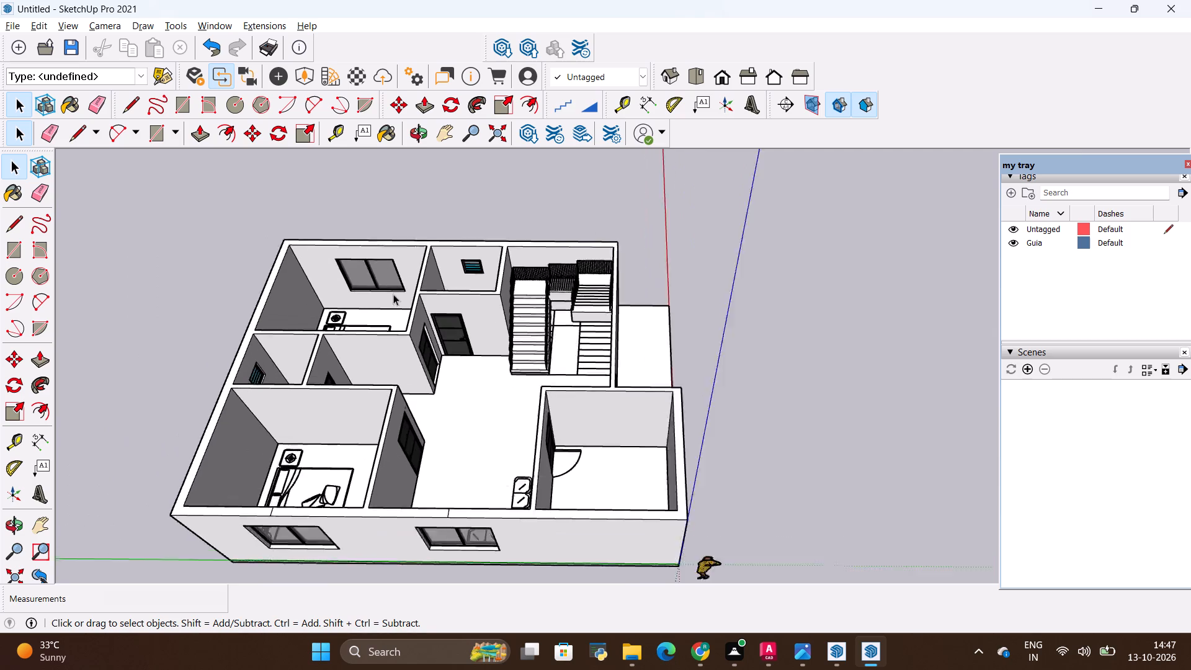
scroll(393, 294, "up", 3)
scroll(586, 365, "down", 5)
scroll(628, 405, "down", 5)
scroll(677, 378, "up", 6)
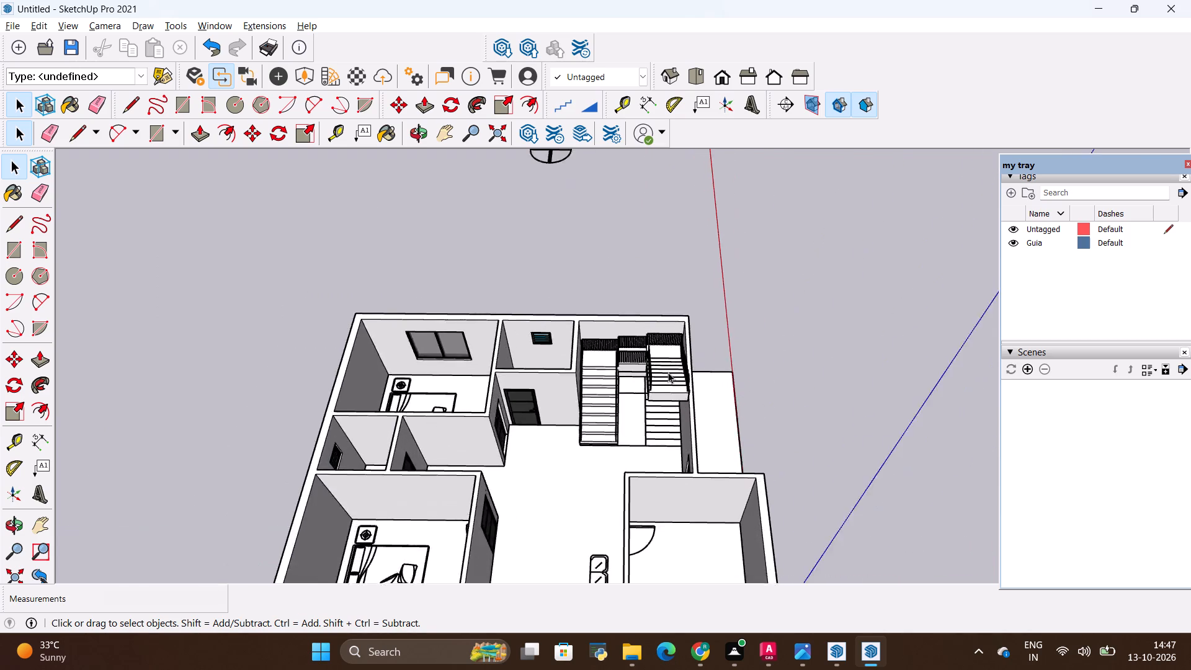
scroll(668, 372, "up", 4)
middle_click_drag(664, 386, 620, 402)
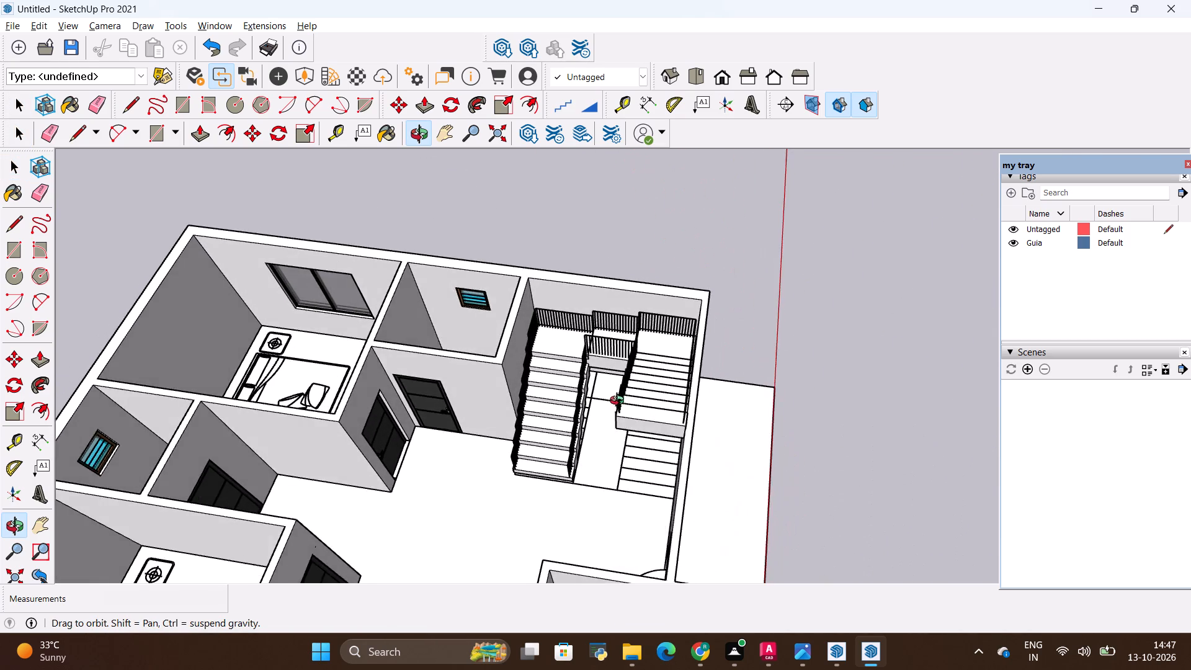
middle_click_drag(620, 402, 595, 376)
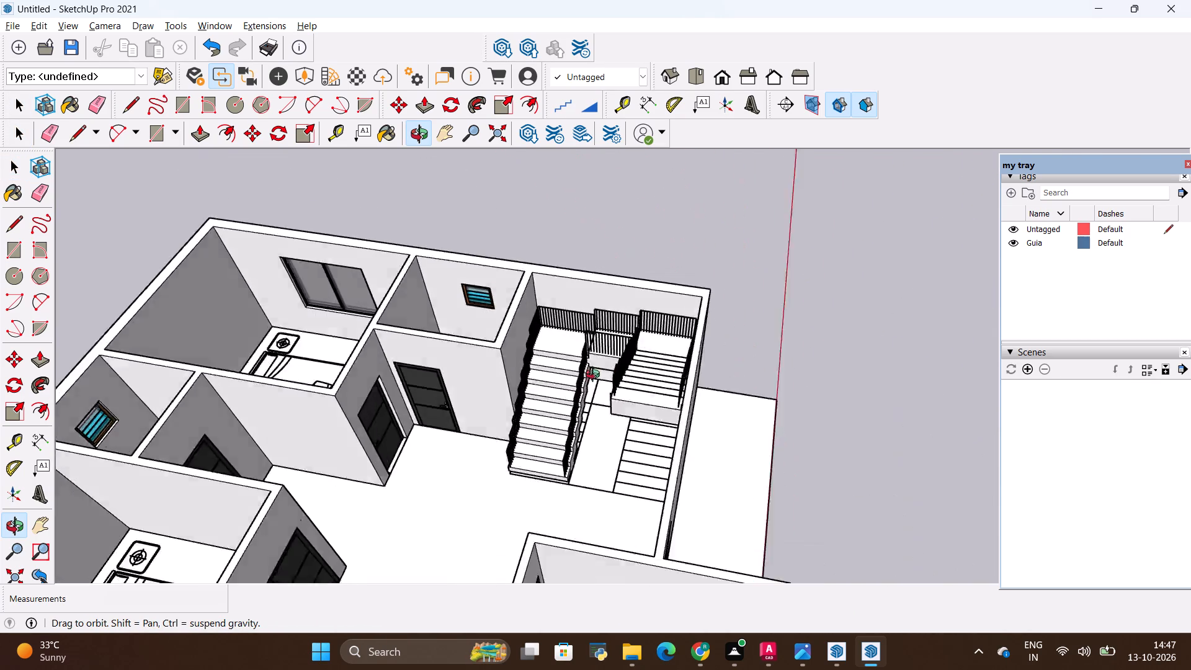
middle_click_drag(595, 376, 327, 251)
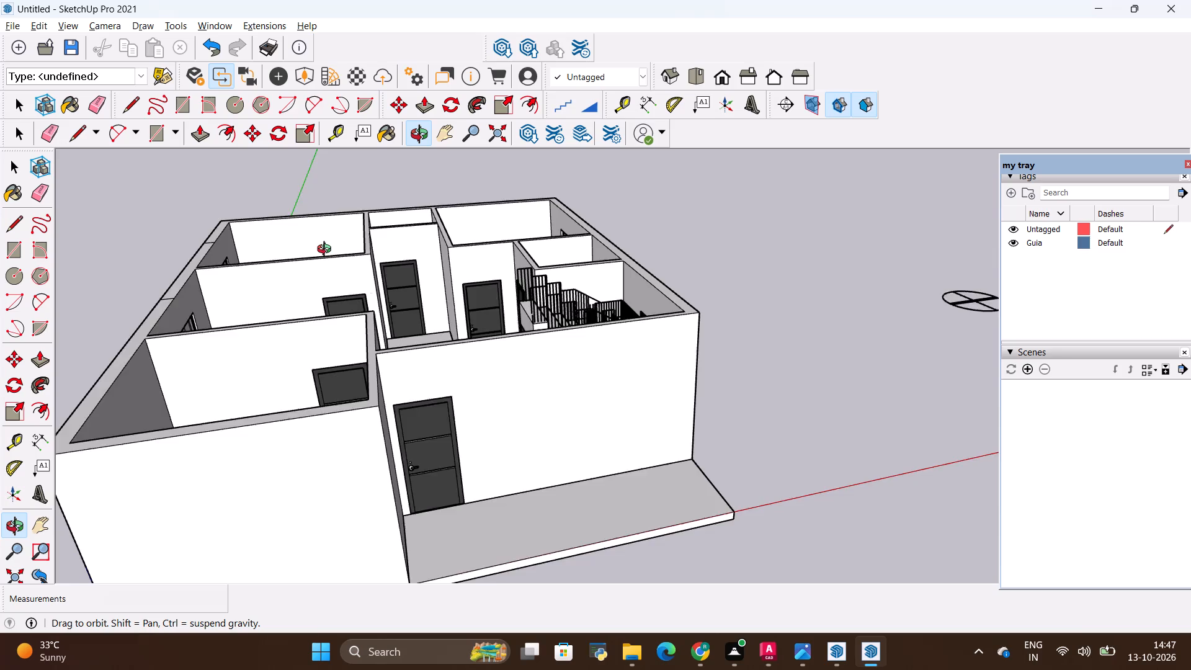
middle_click_drag(327, 251, 795, 308)
middle_click(794, 285)
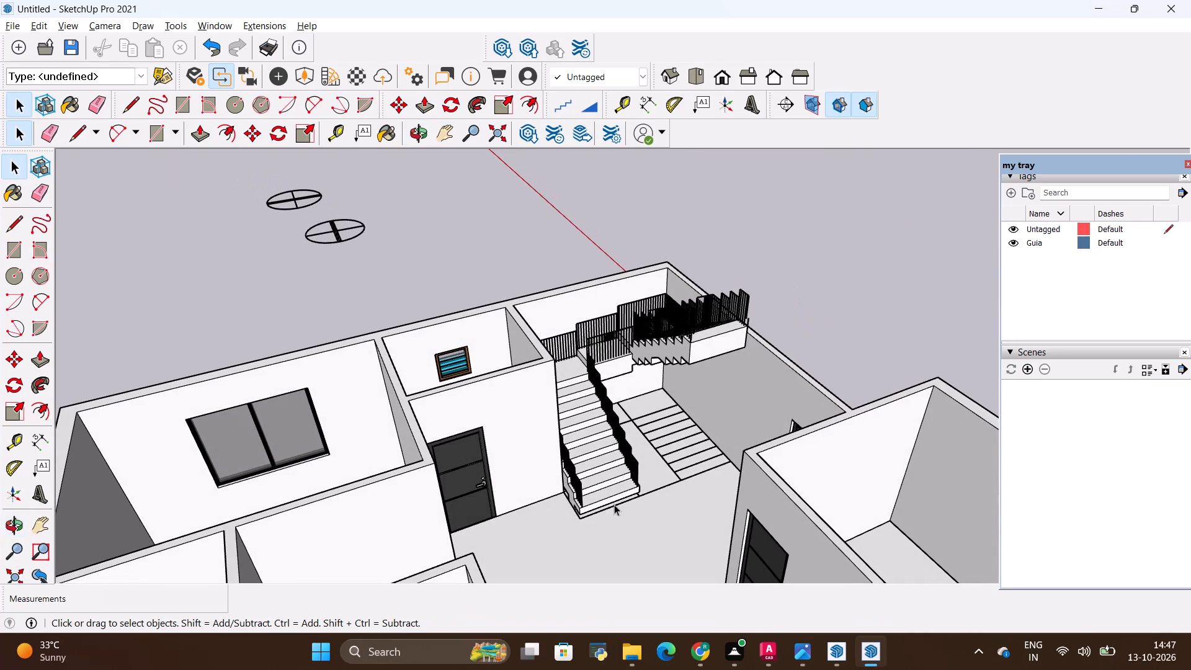
Move the staircase so the bottom corner of its first step meets the outer front corner of the stair plan.
scroll(587, 601, "up", 15)
middle_click_drag(584, 510, 607, 376)
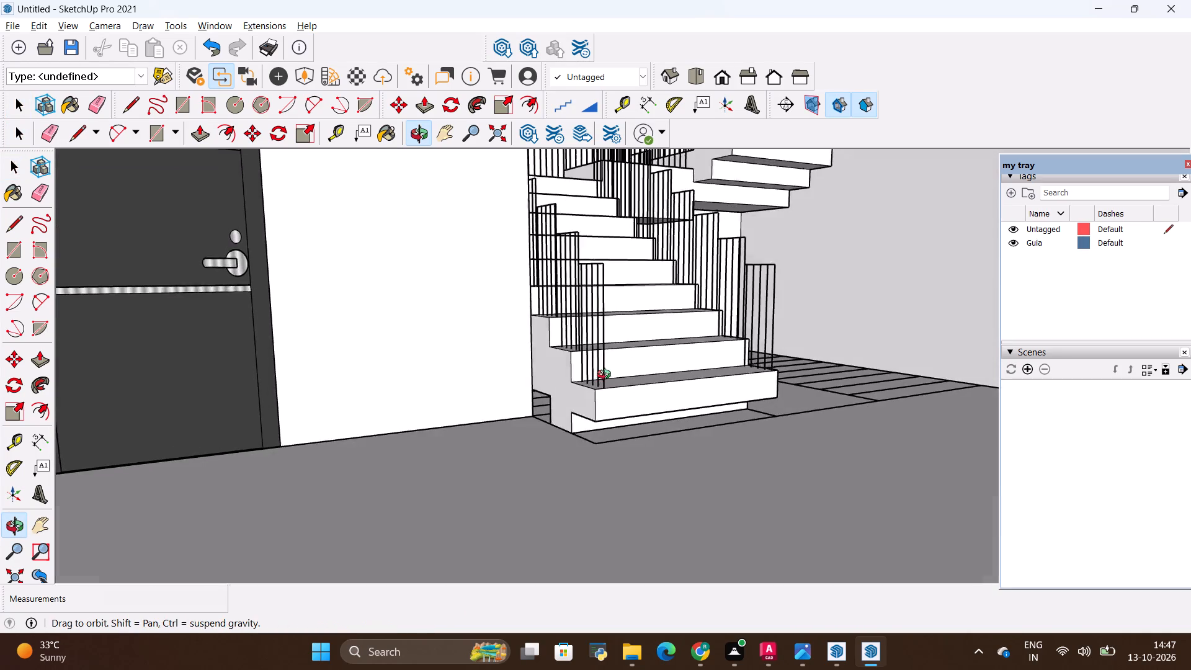
middle_click_drag(607, 376, 597, 444)
left_click(588, 463)
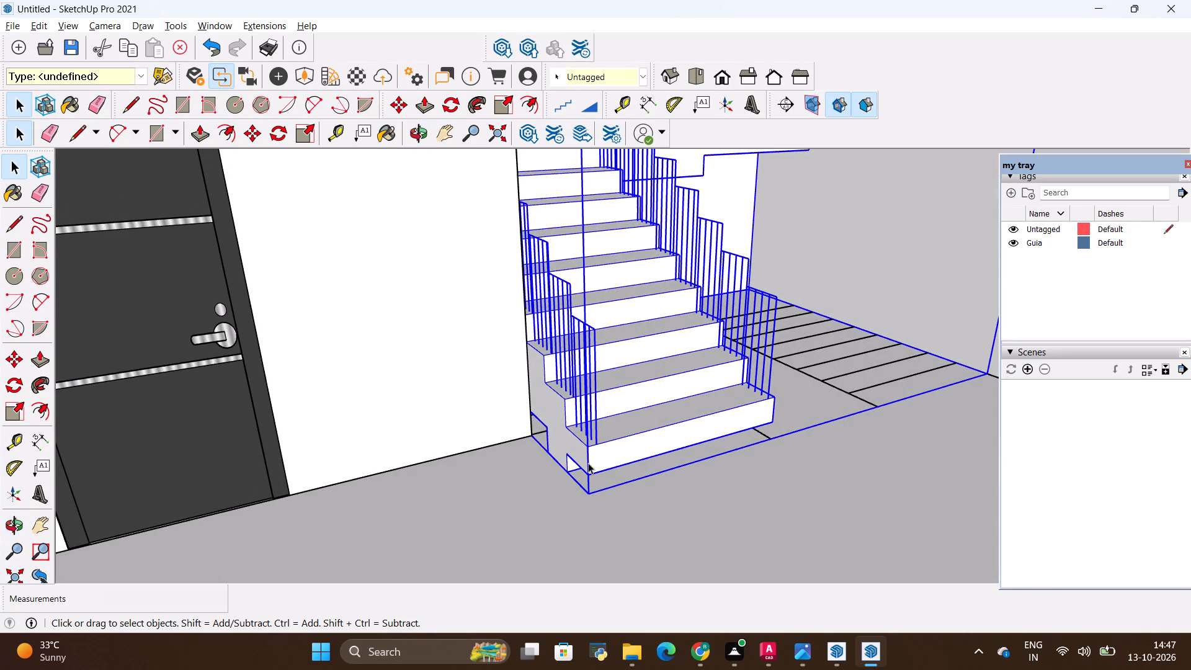
key("m")
left_click(591, 472)
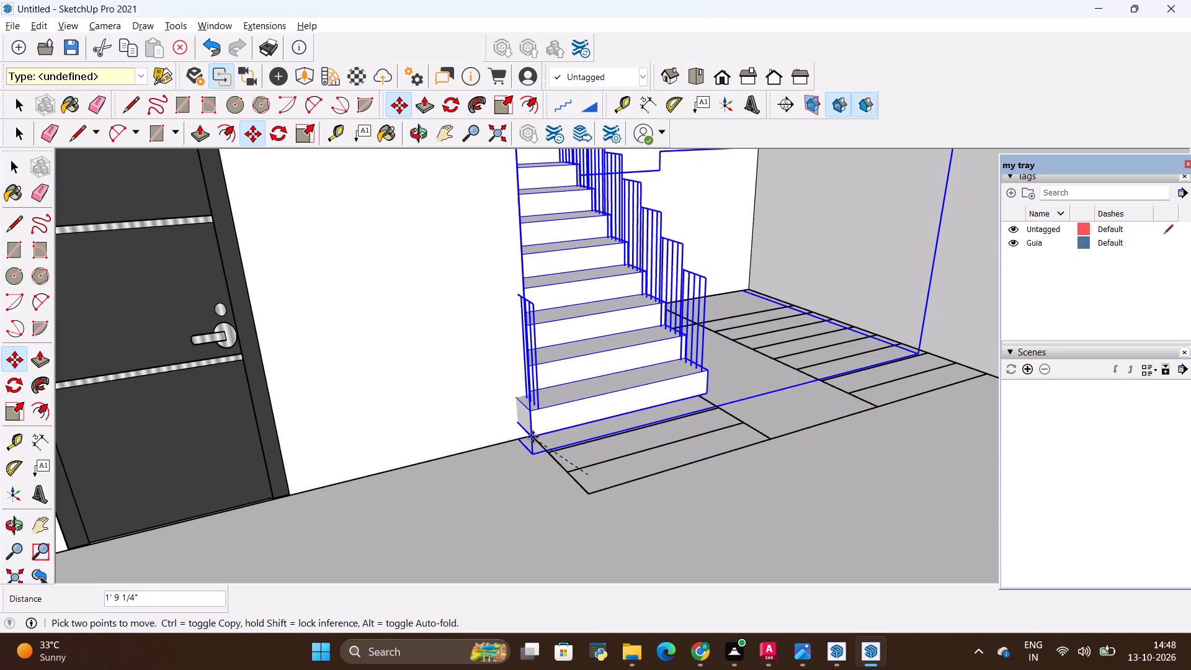
left_click(539, 437)
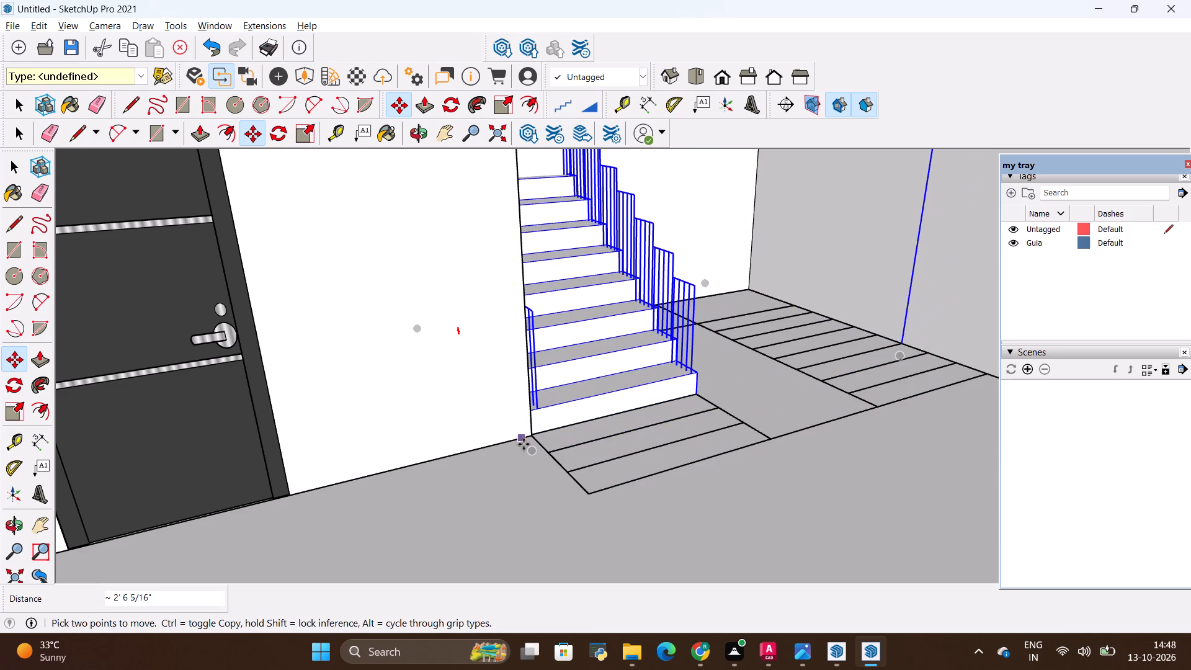
left_click(536, 433)
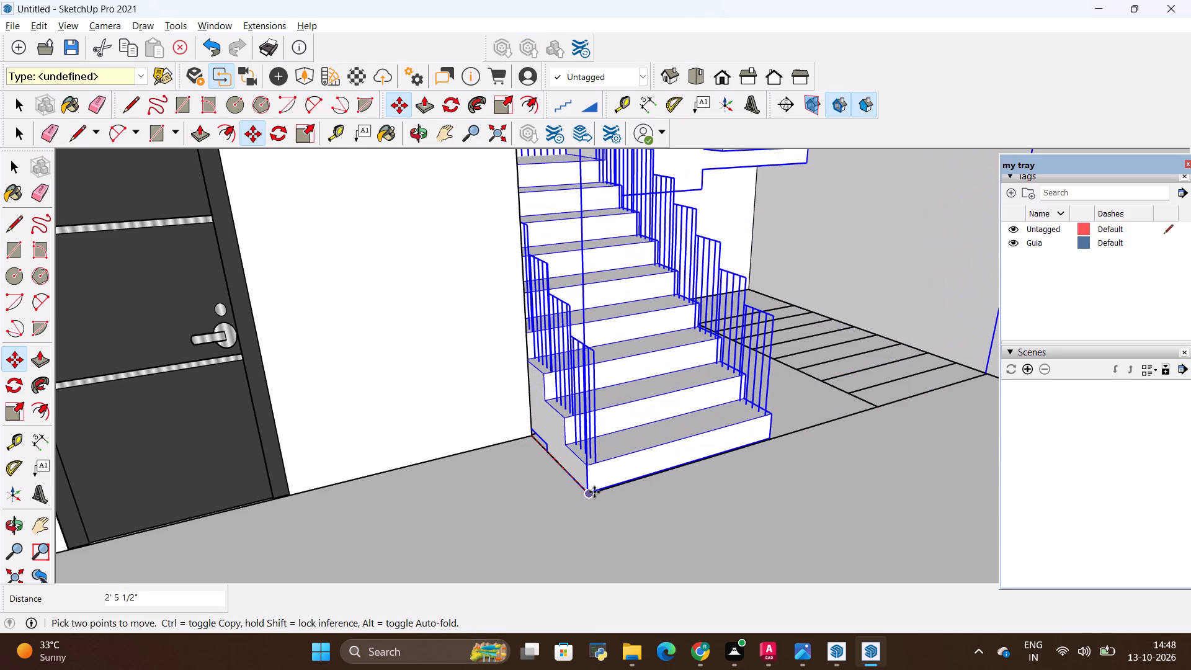
left_click(595, 494)
Check how the staircase base sits on the floor and how the flights fit between the surrounding walls.
scroll(537, 474, "up", 4)
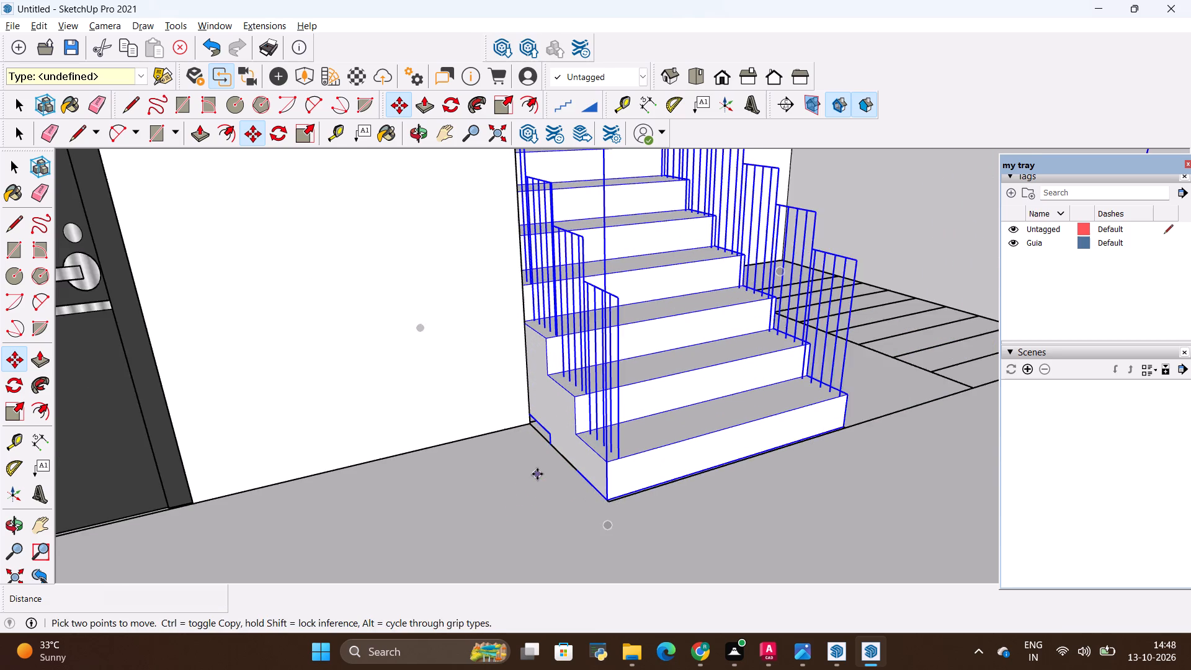
scroll(537, 474, "up", 4)
scroll(592, 476, "up", 3)
scroll(592, 475, "down", 15)
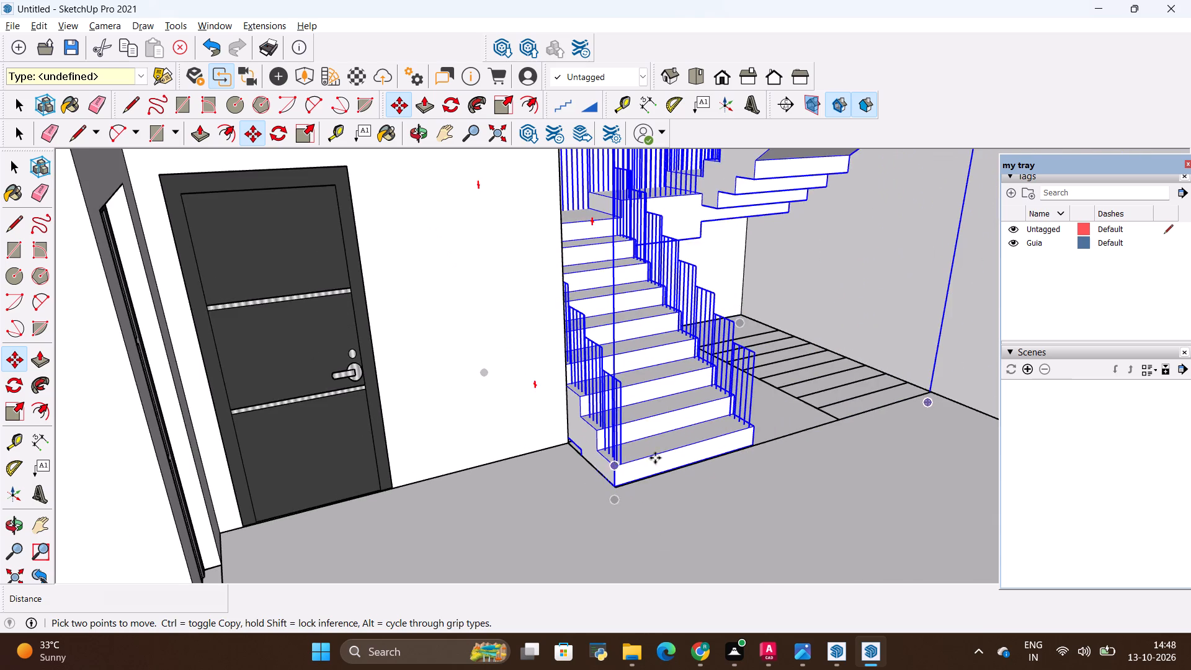
middle_click_drag(709, 442, 508, 504)
scroll(613, 495, "down", 18)
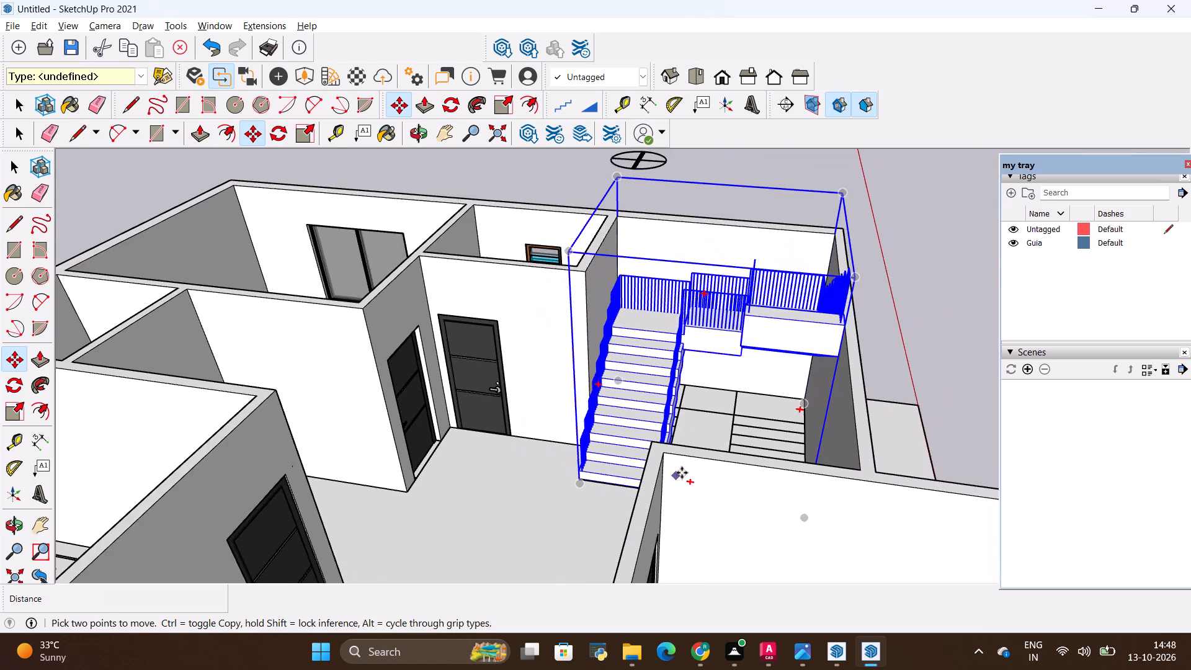
middle_click_drag(697, 462, 463, 439)
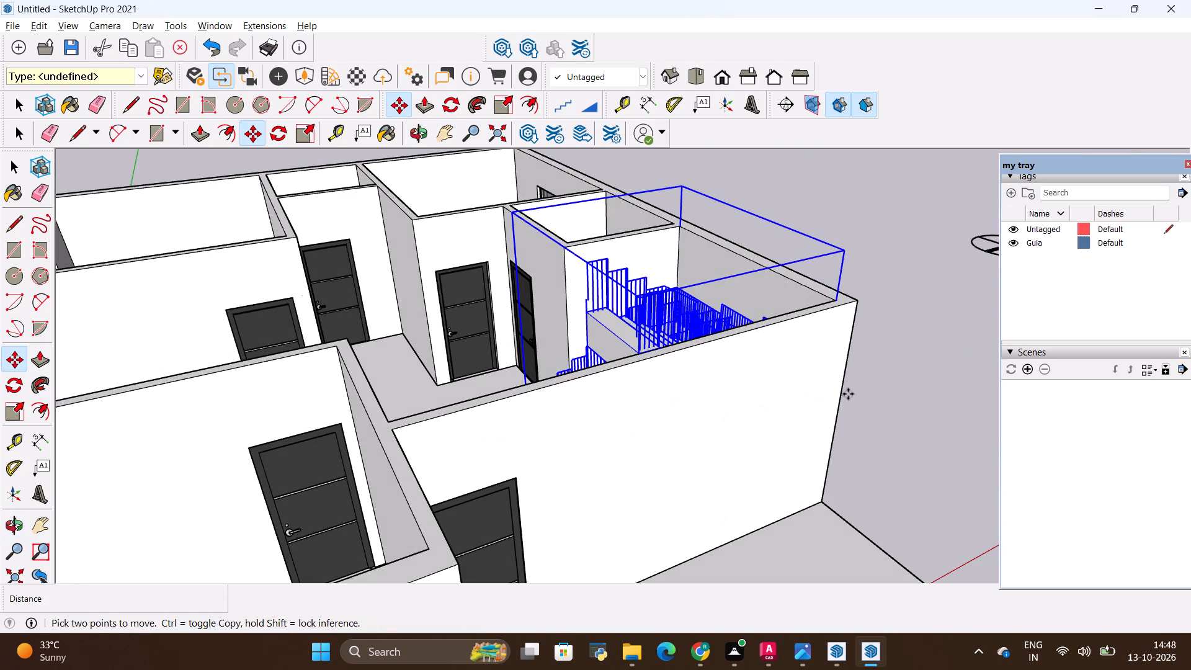
key("space")
left_click(885, 386)
Move the staircase slightly down so the bottom corner of its first step rests on the stair plan's front line.
middle_click_drag(571, 380, 835, 498)
scroll(711, 511, "up", 13)
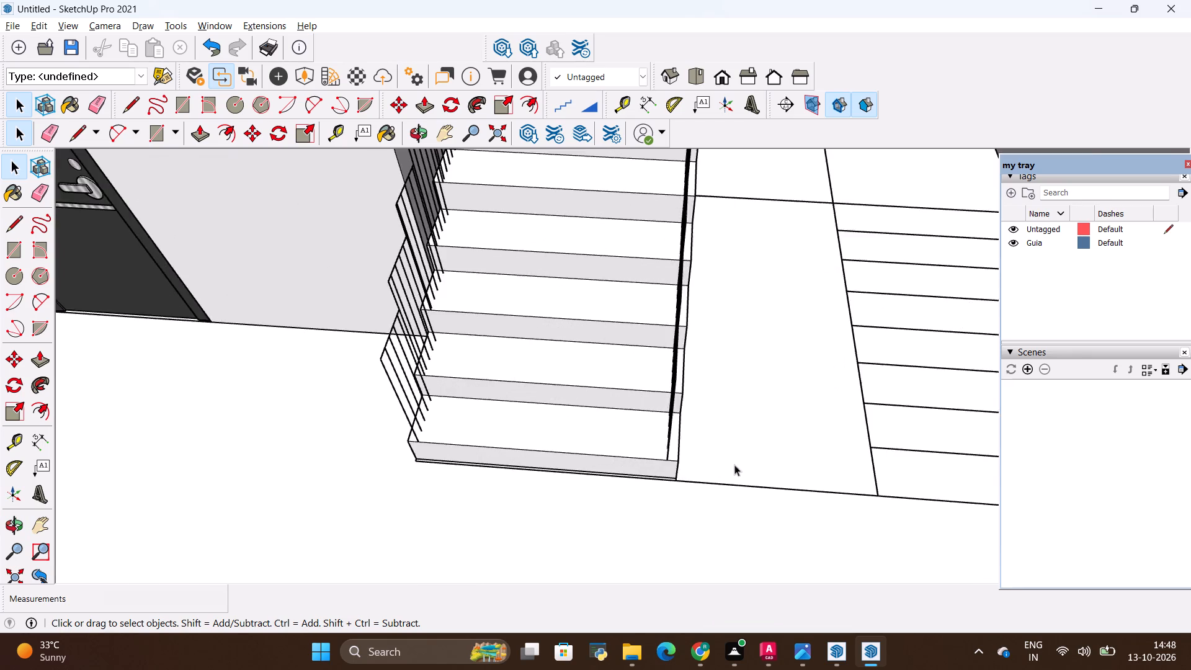
scroll(734, 465, "up", 6)
scroll(588, 491, "up", 3)
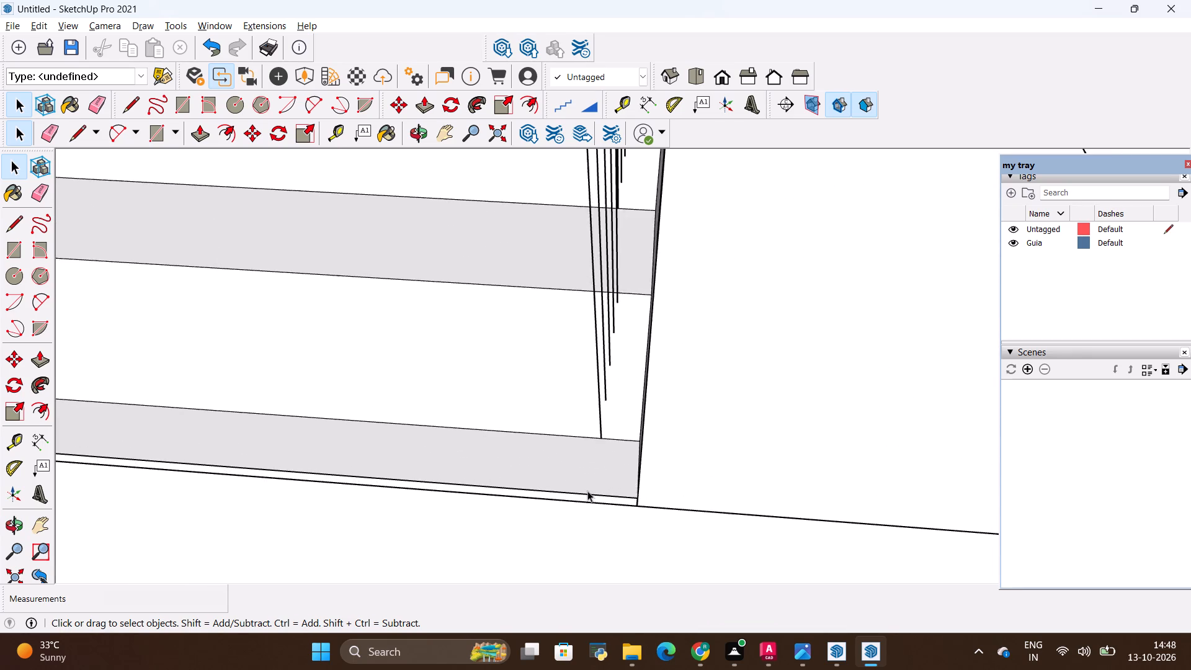
scroll(587, 491, "up", 4)
left_click(641, 488)
key("m")
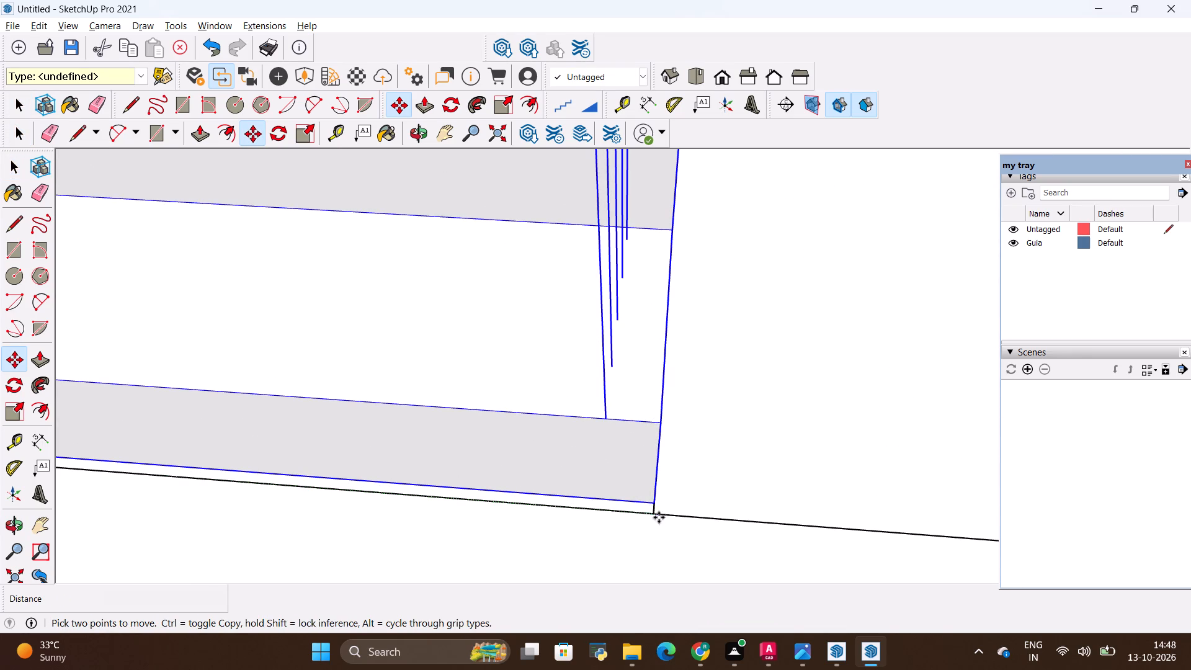
left_click(656, 500)
left_click(656, 509)
key("space")
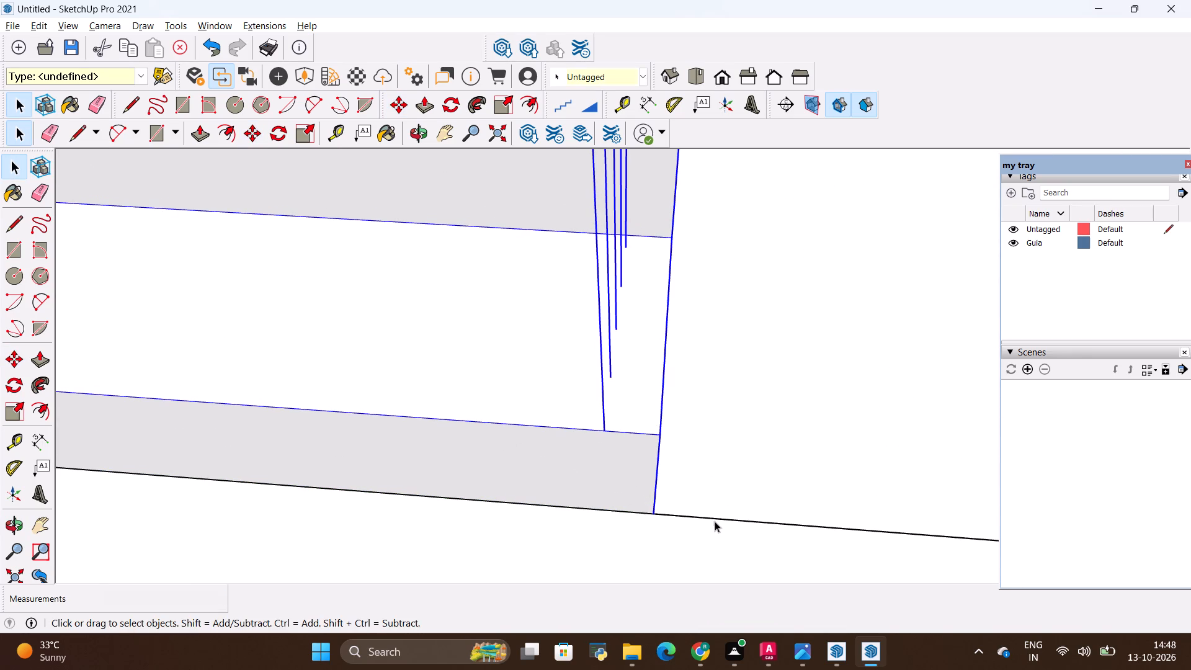
Inside the house floor group, erase the stair plan's front edge line along the foot of the staircase.
triple_click(715, 521)
left_click(716, 519)
left_click(716, 519)
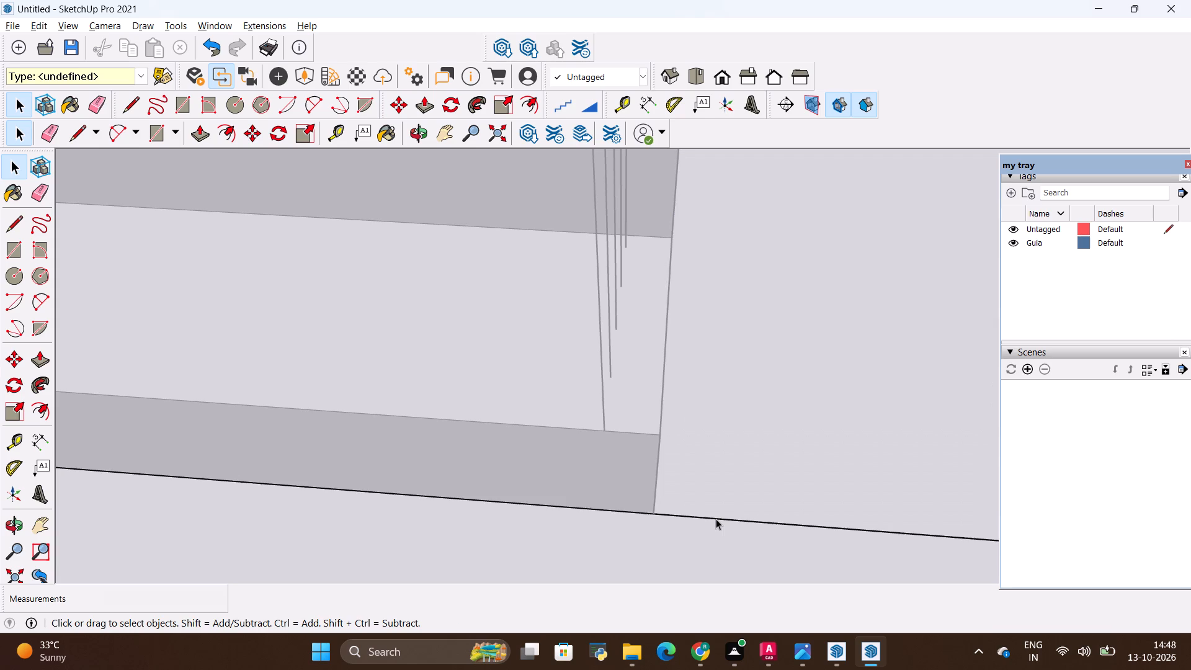
double_click(716, 519)
right_click(715, 517)
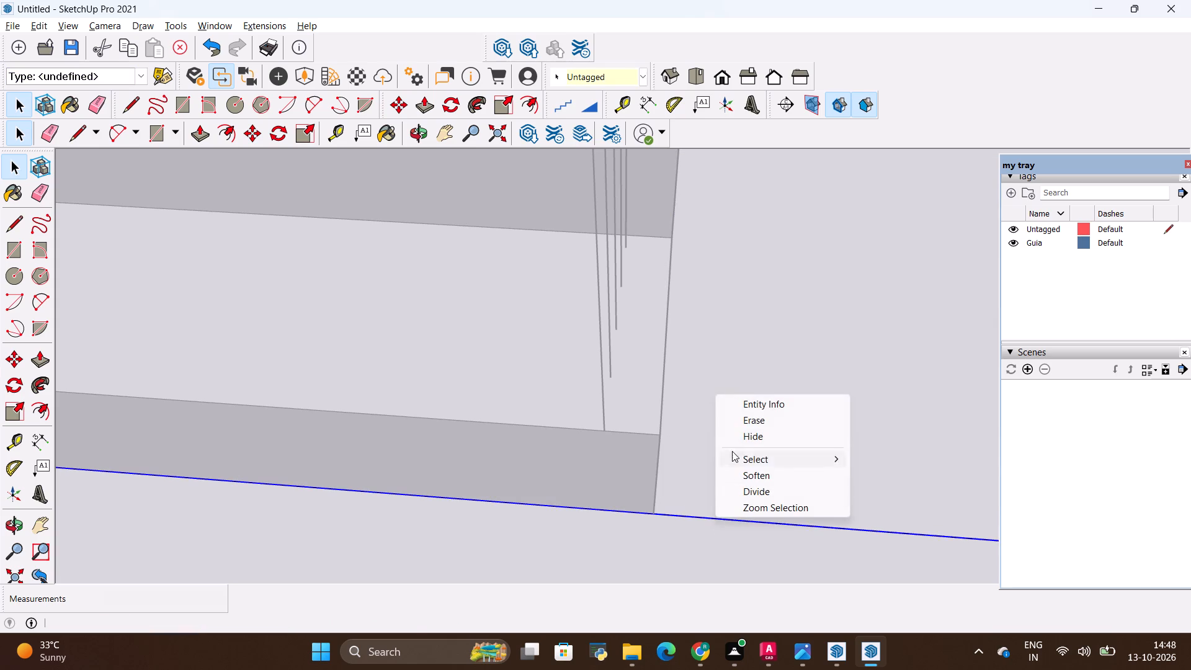
left_click(743, 418)
Erase the remaining tread, landing and divider lines of the stair plan on the floor beside the staircase.
scroll(702, 498, "down", 17)
scroll(701, 498, "down", 7)
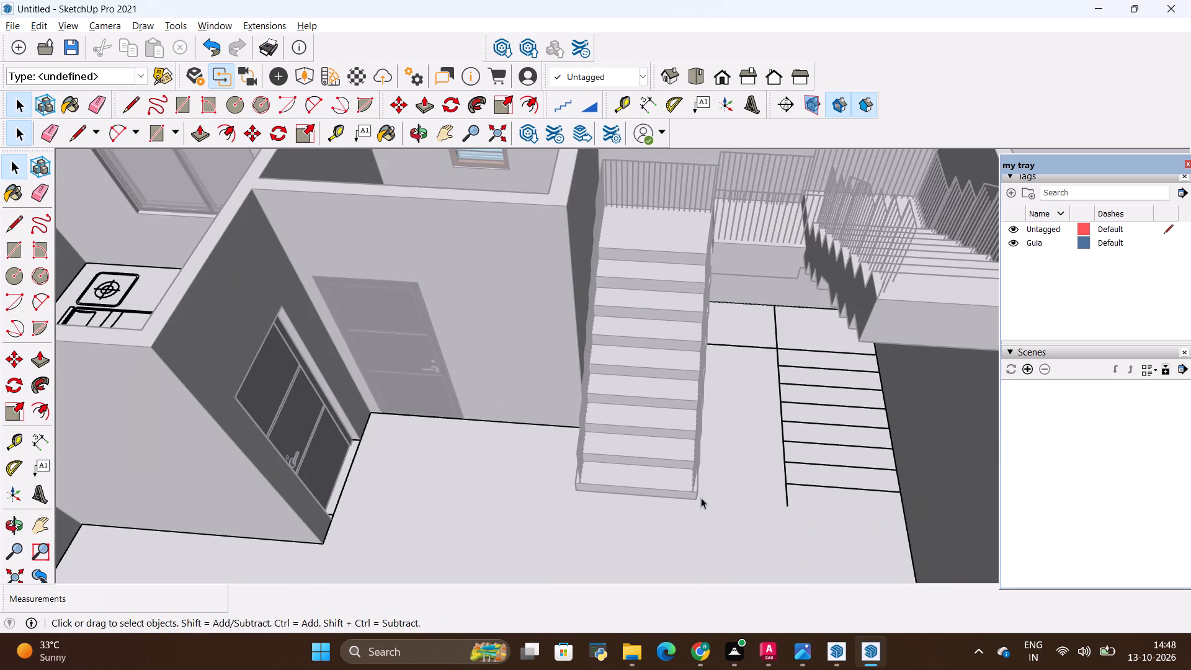
key("e")
left_click_drag(838, 487, 829, 462)
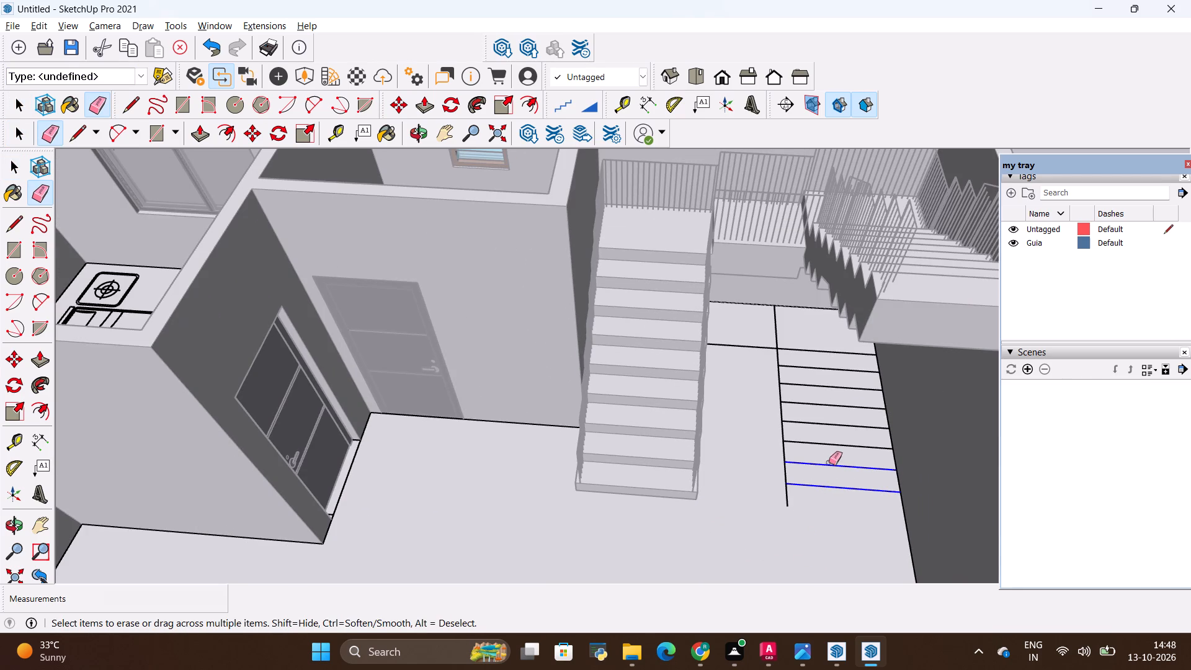
left_click_drag(829, 462, 794, 483)
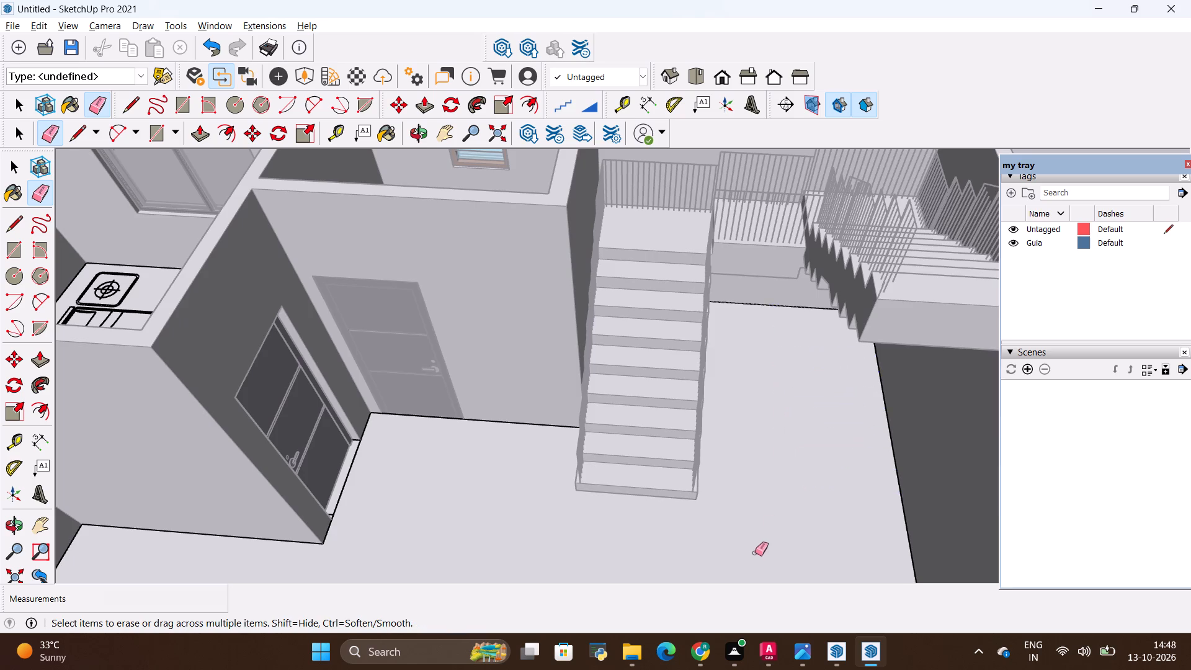
scroll(754, 555, "down", 10)
key("space")
left_click(930, 324)
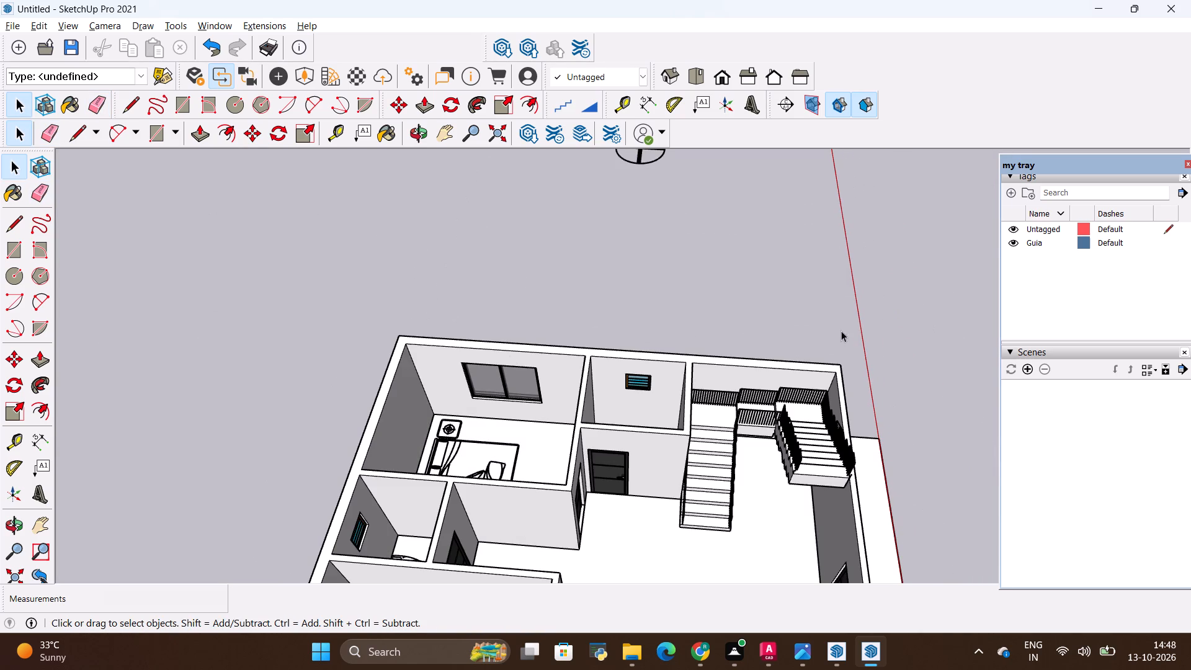
Inside the house floor group, erase the bed and side-table plan symbol in the front bedroom.
left_click(224, 375)
scroll(300, 379, "down", 10)
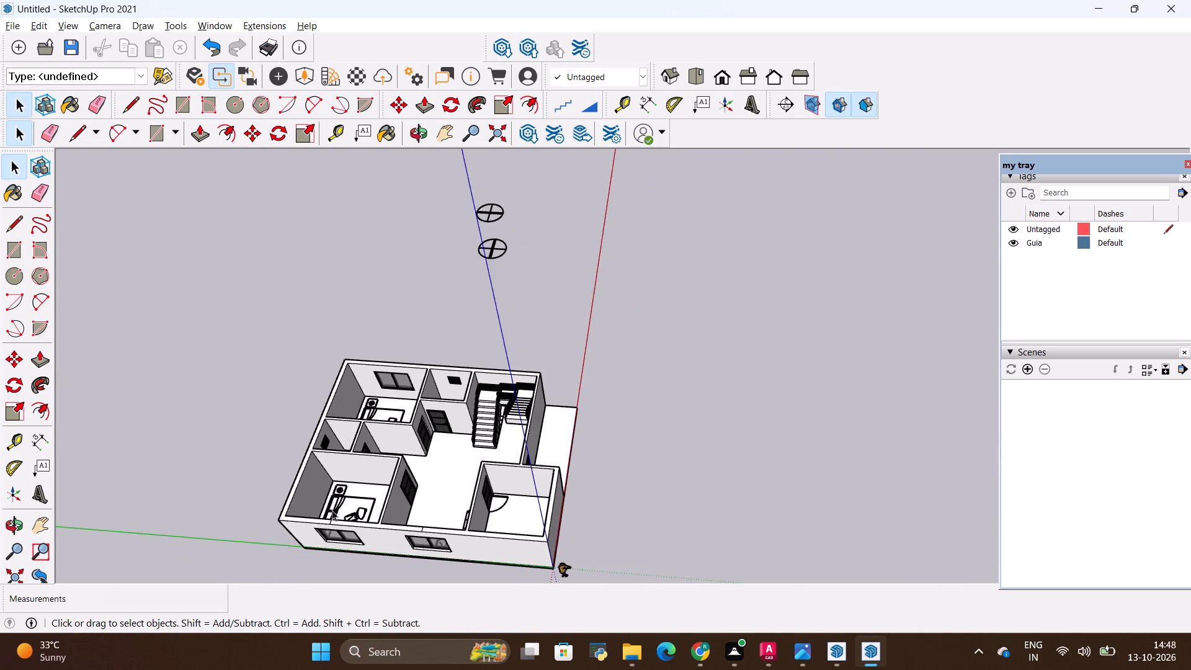
scroll(329, 522, "up", 7)
left_click(342, 483)
double_click(342, 481)
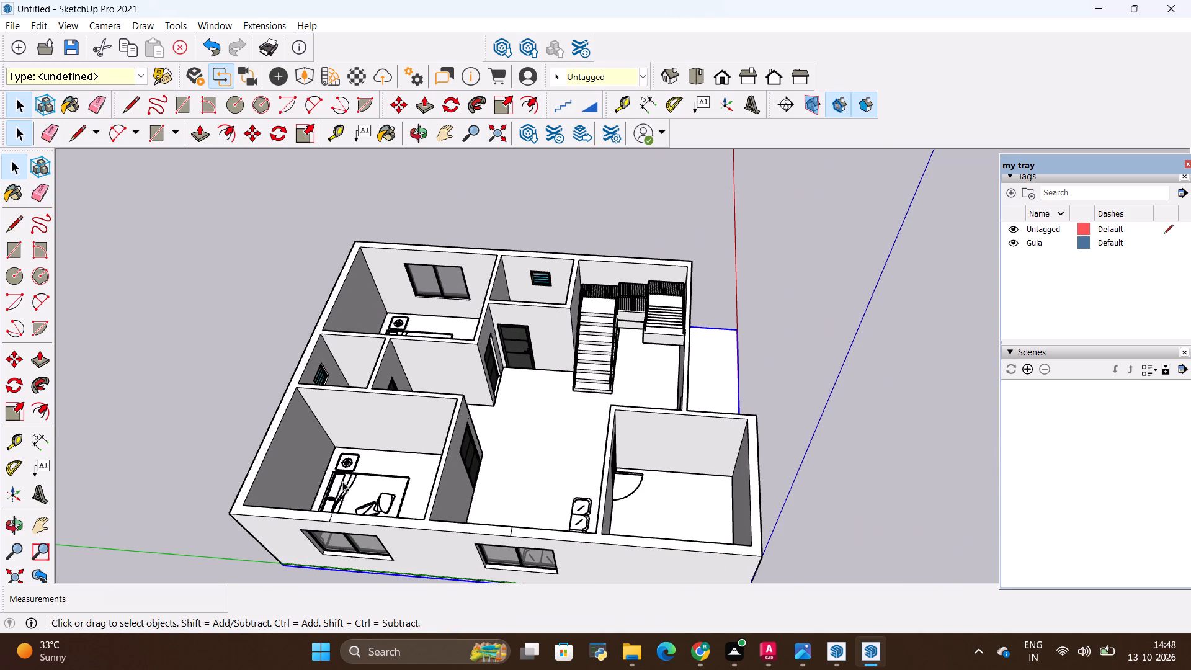
scroll(342, 478, "up", 5)
left_click(346, 473)
left_click(209, 435)
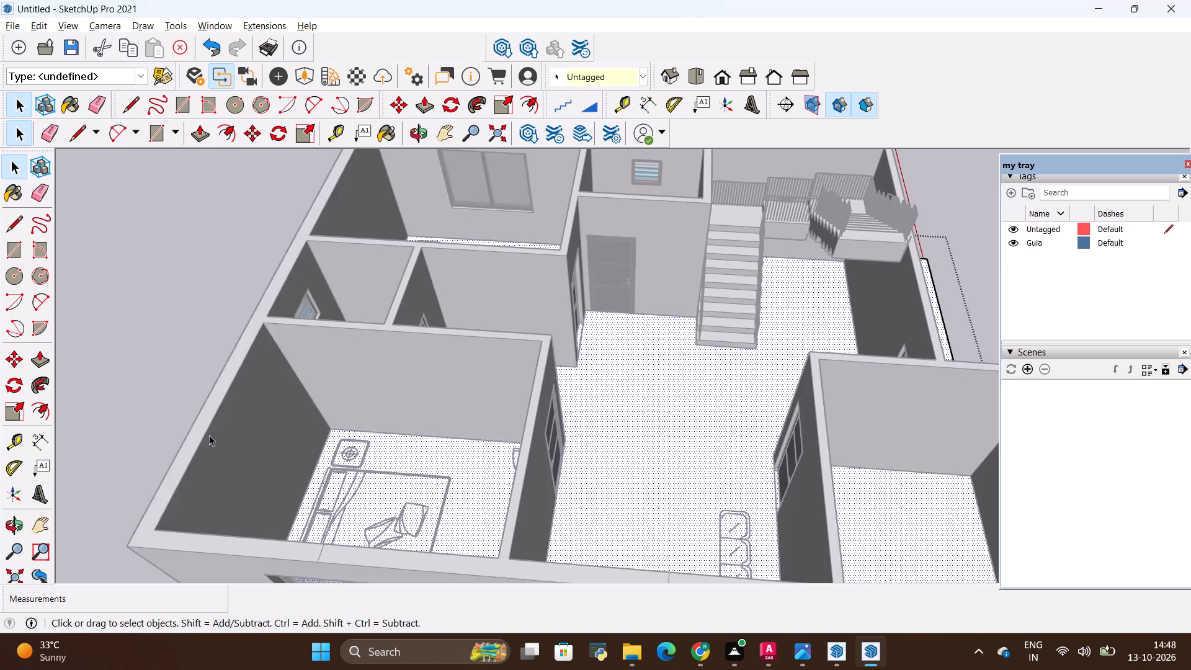
left_click(164, 421)
left_click(343, 462)
double_click(343, 468)
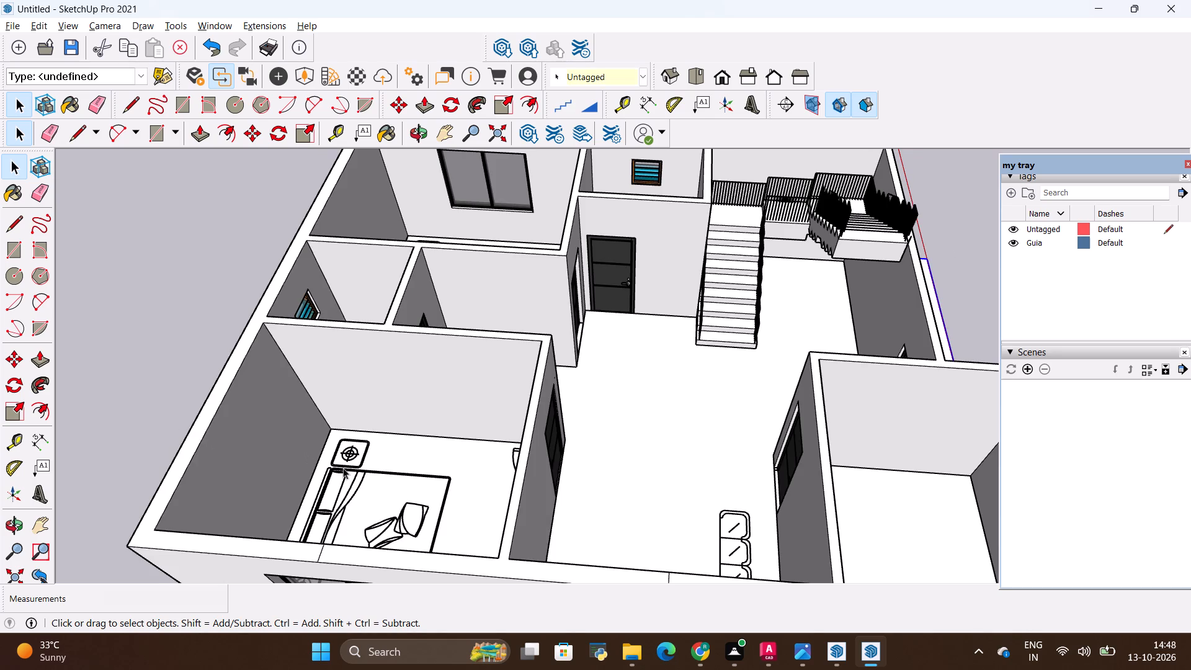
triple_click(343, 468)
left_click(343, 468)
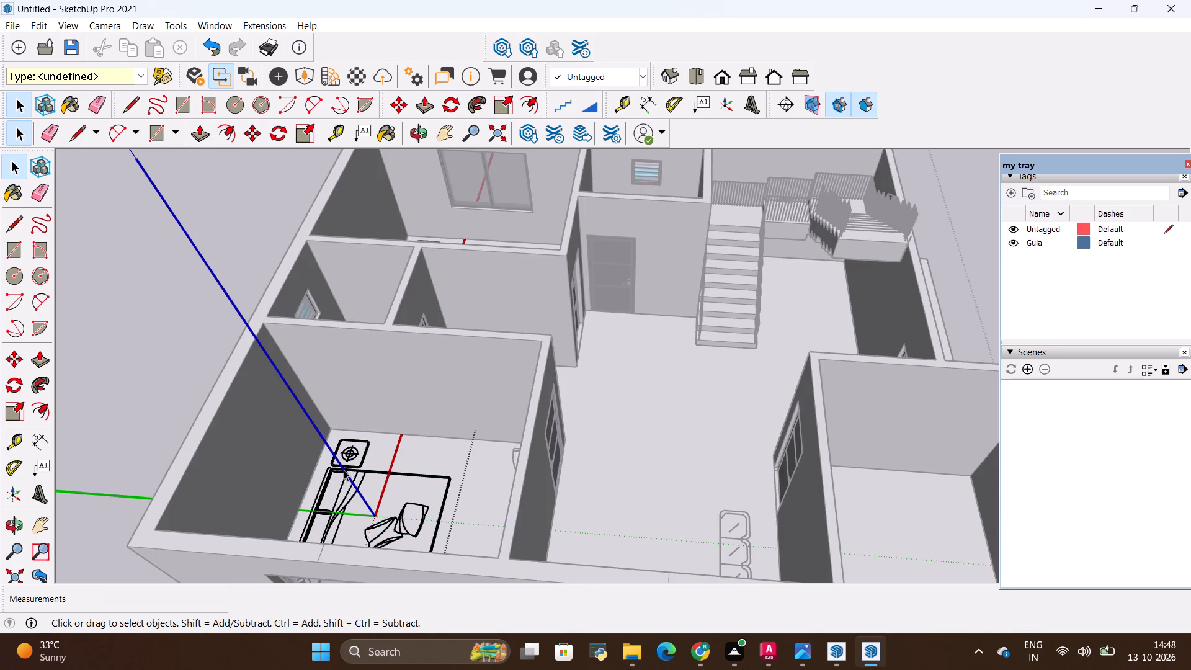
left_click(167, 429)
left_click(329, 468)
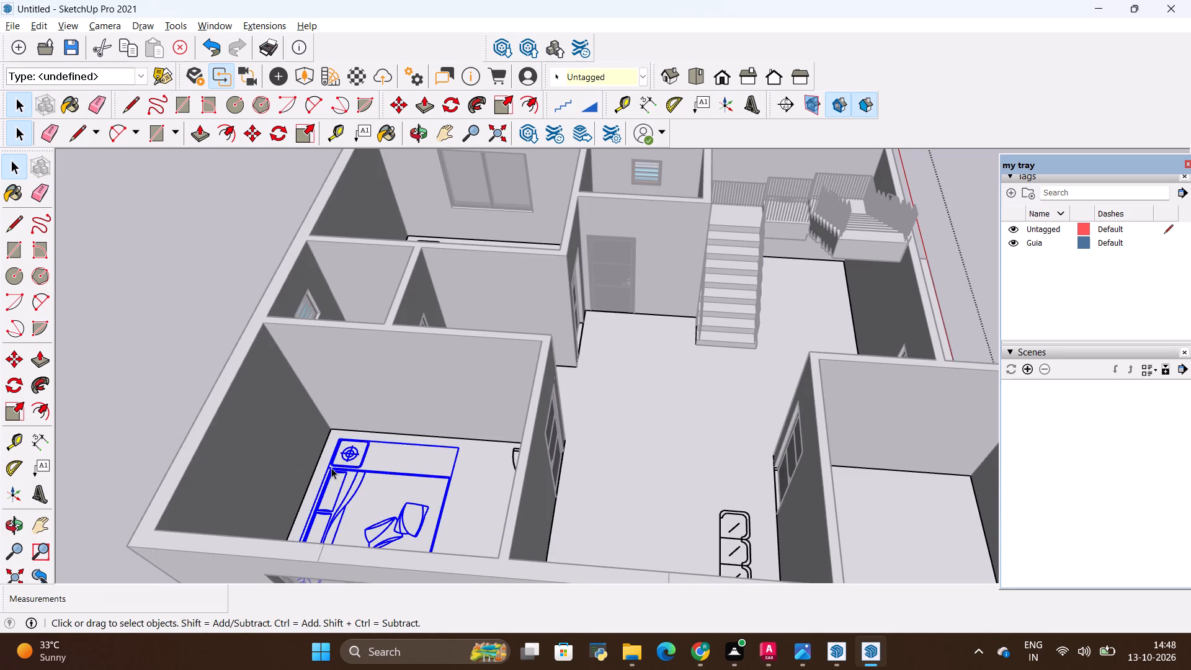
right_click(333, 468)
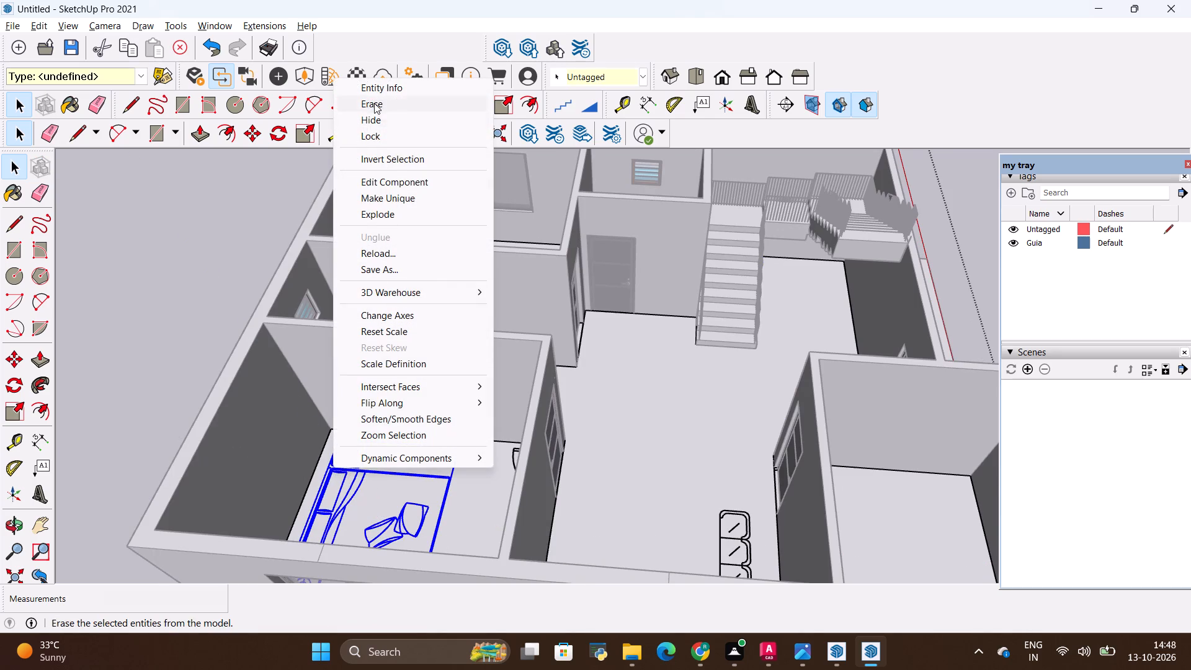
left_click(375, 101)
Erase the double bed plan symbol with its two side tables from the rear bedroom floor.
scroll(419, 449, "down", 9)
middle_click_drag(571, 445, 571, 446)
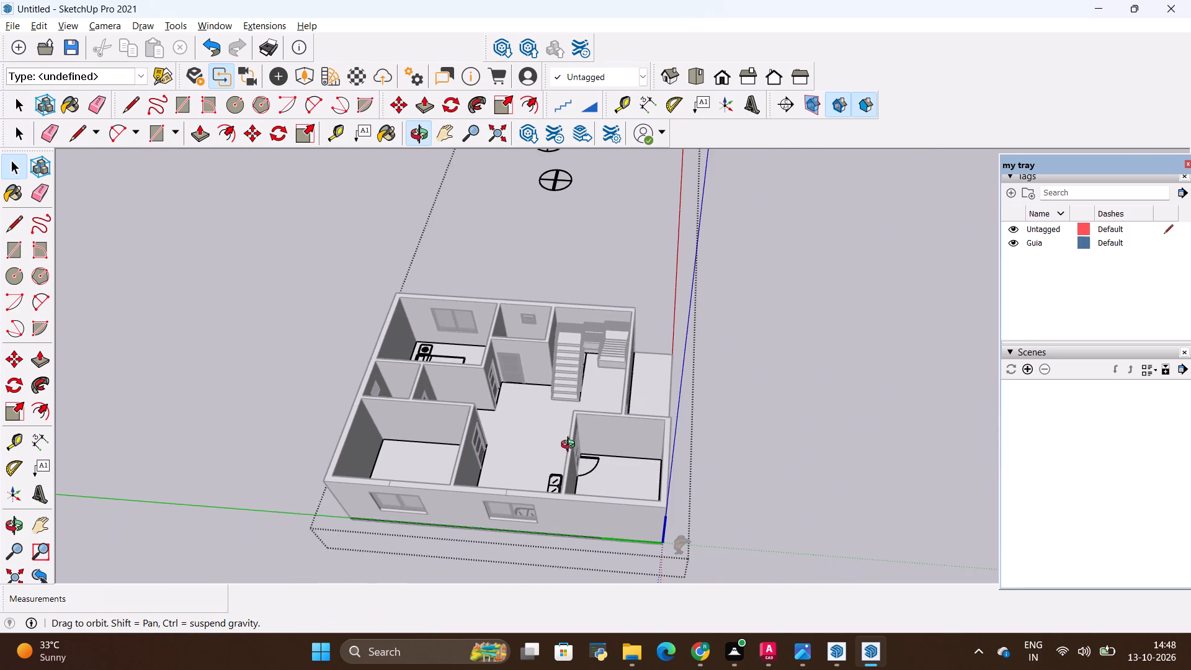
middle_click_drag(571, 446, 408, 597)
scroll(606, 445, "down", 3)
middle_click_drag(705, 440, 358, 379)
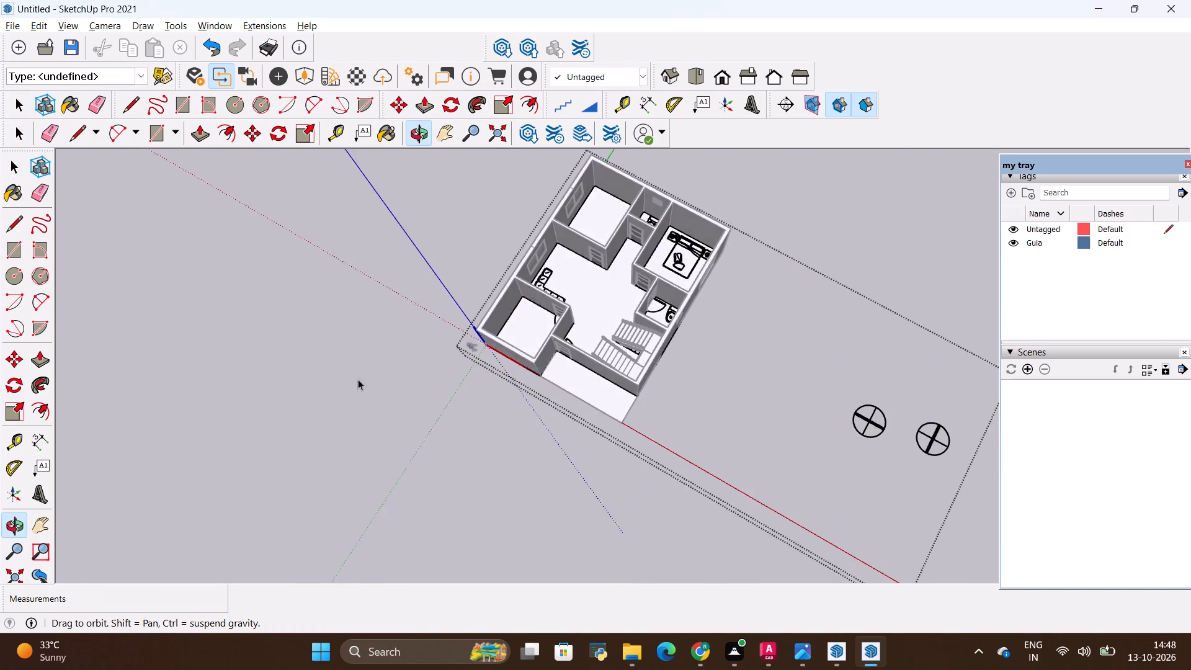
middle_click_drag(358, 379, 335, 393)
scroll(708, 195, "up", 15)
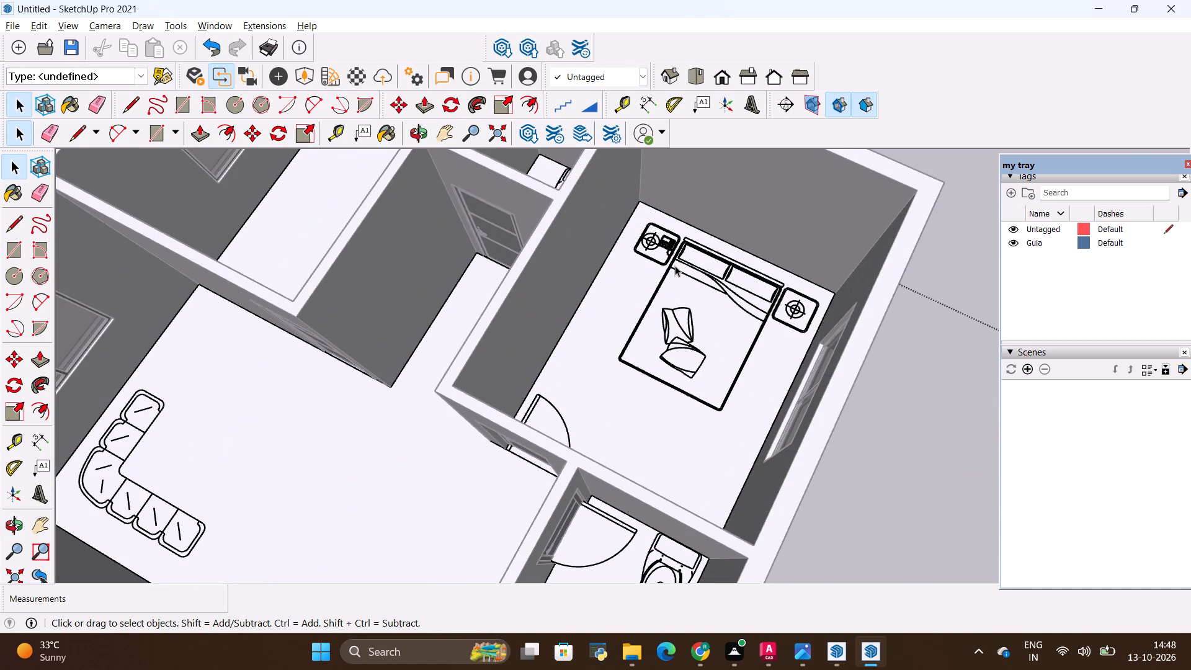
left_click(675, 266)
left_click(666, 260)
right_click(666, 260)
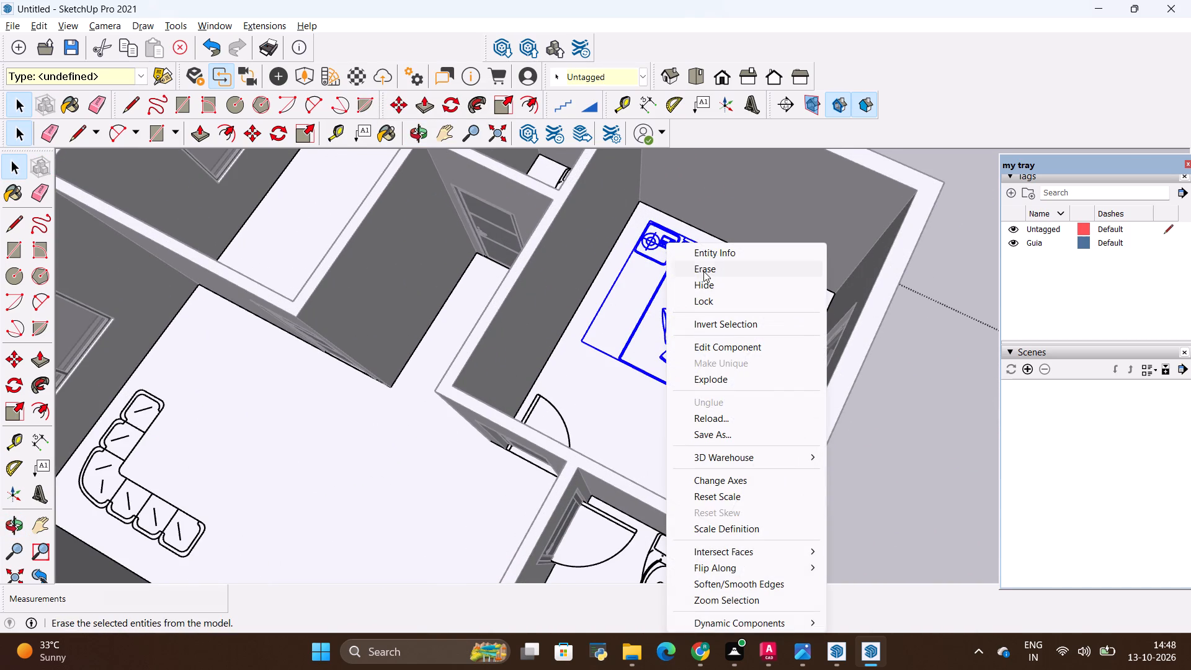
left_click(703, 271)
Erase the toilet plan symbol in the bathroom next to the staircase.
scroll(493, 417, "down", 4)
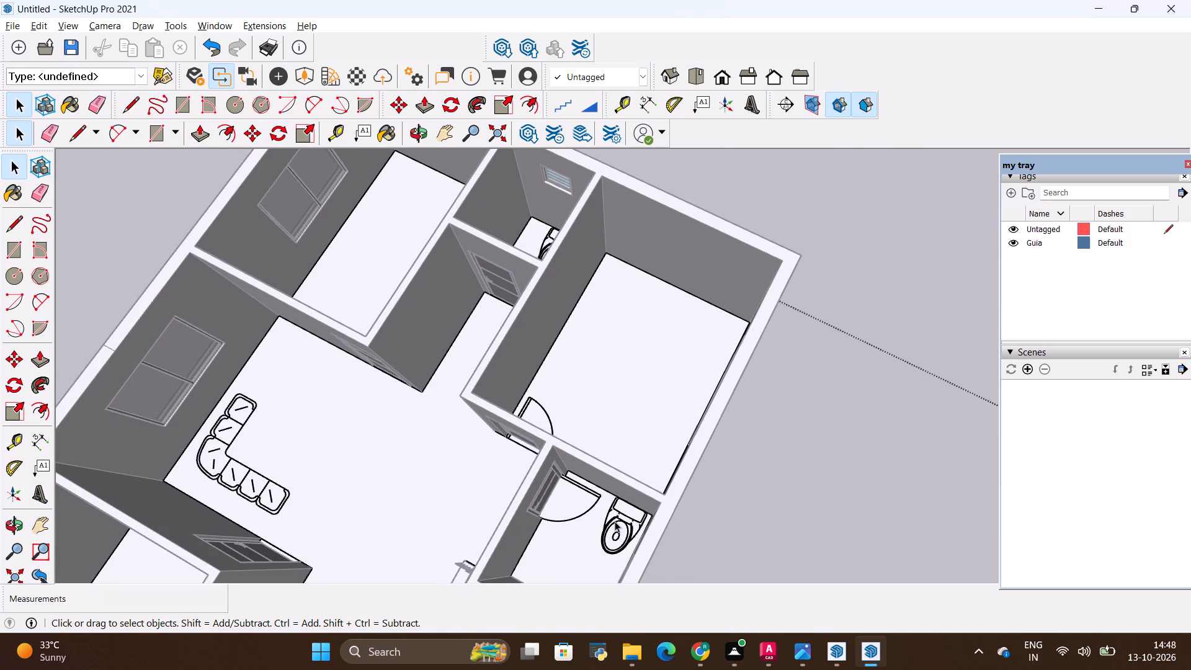
left_click(614, 522)
right_click(614, 524)
left_click(649, 177)
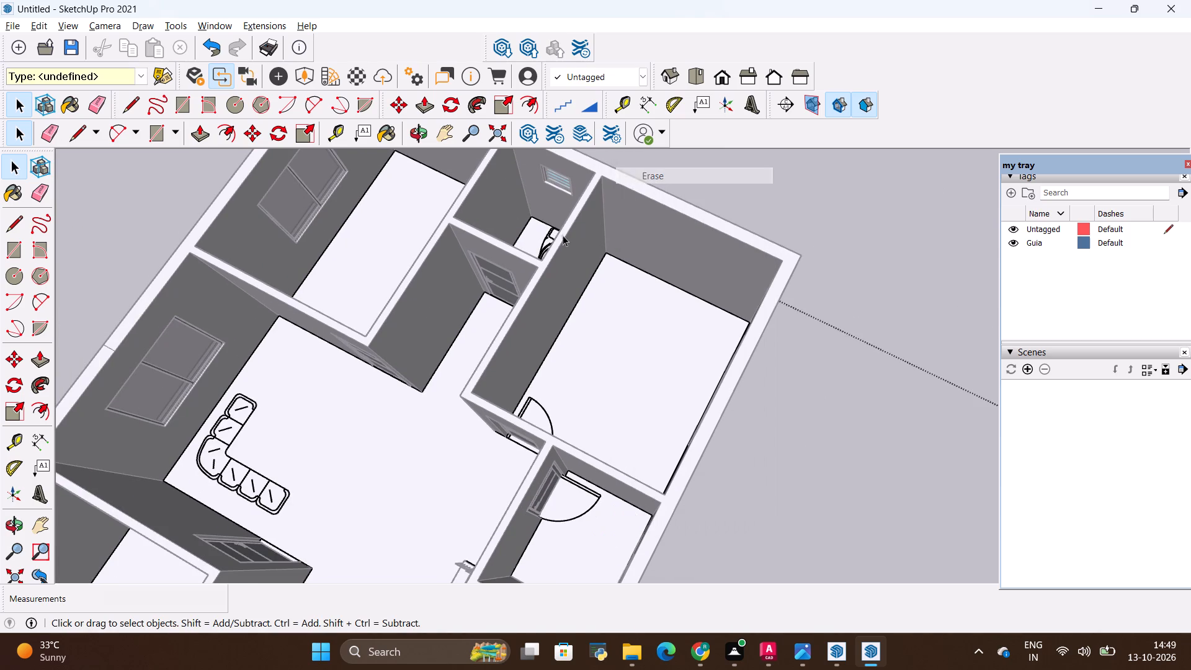
Erase the L-shaped sofa plan symbol from the living room floor.
left_click(221, 471)
right_click(221, 471)
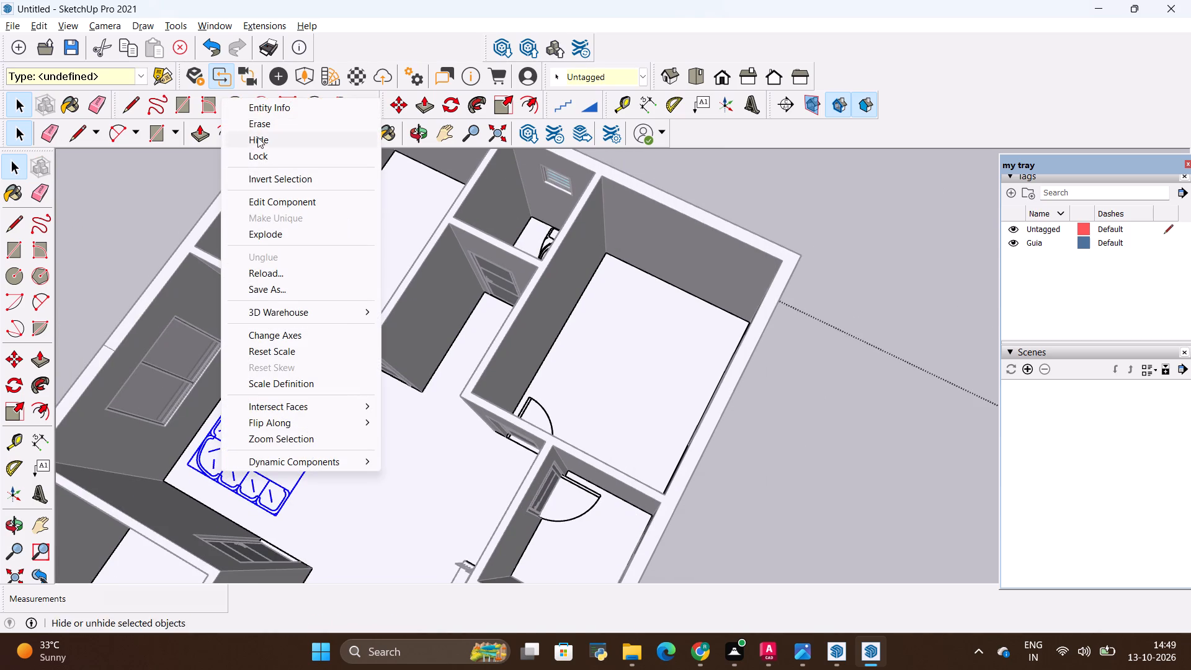
left_click(249, 125)
Erase the toilet plan symbol in the small bathroom between the two bedrooms and leave the floor group.
scroll(548, 463, "down", 4)
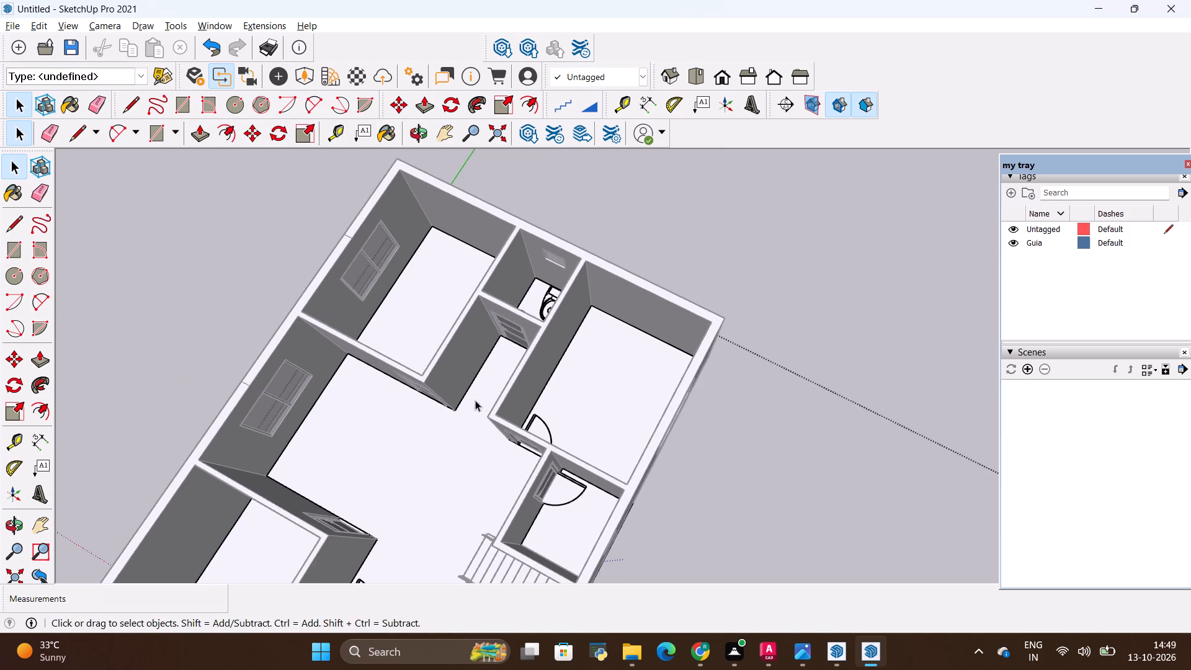
middle_click_drag(477, 404, 732, 403)
scroll(436, 375, "up", 7)
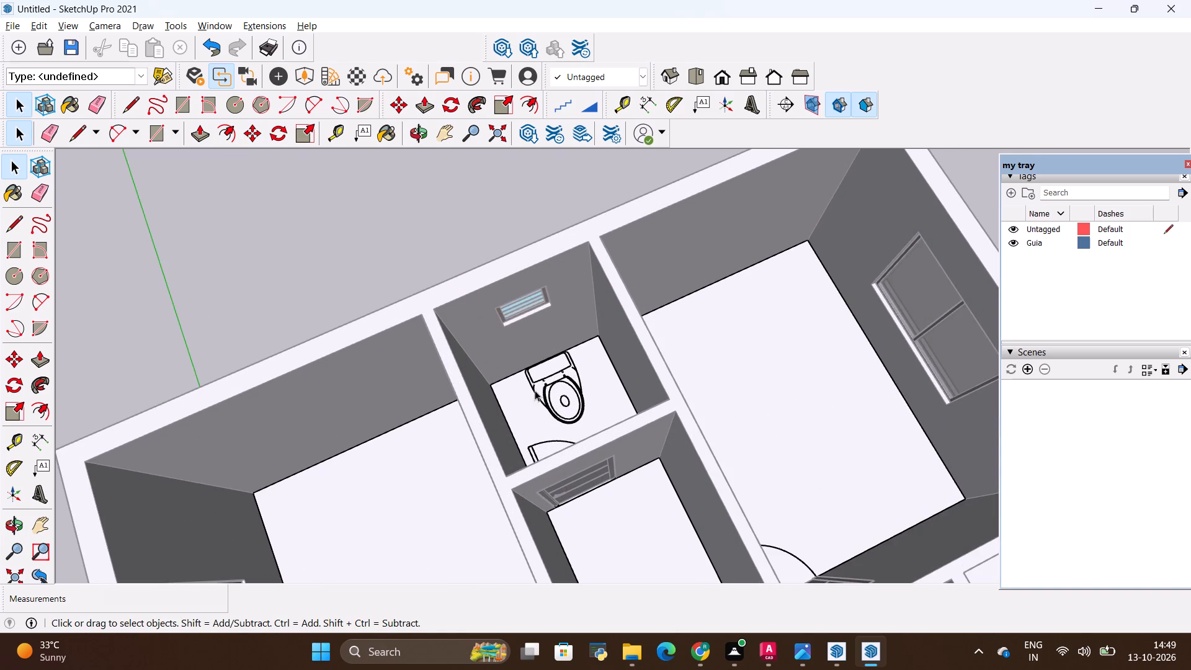
left_click(546, 401)
right_click(546, 401)
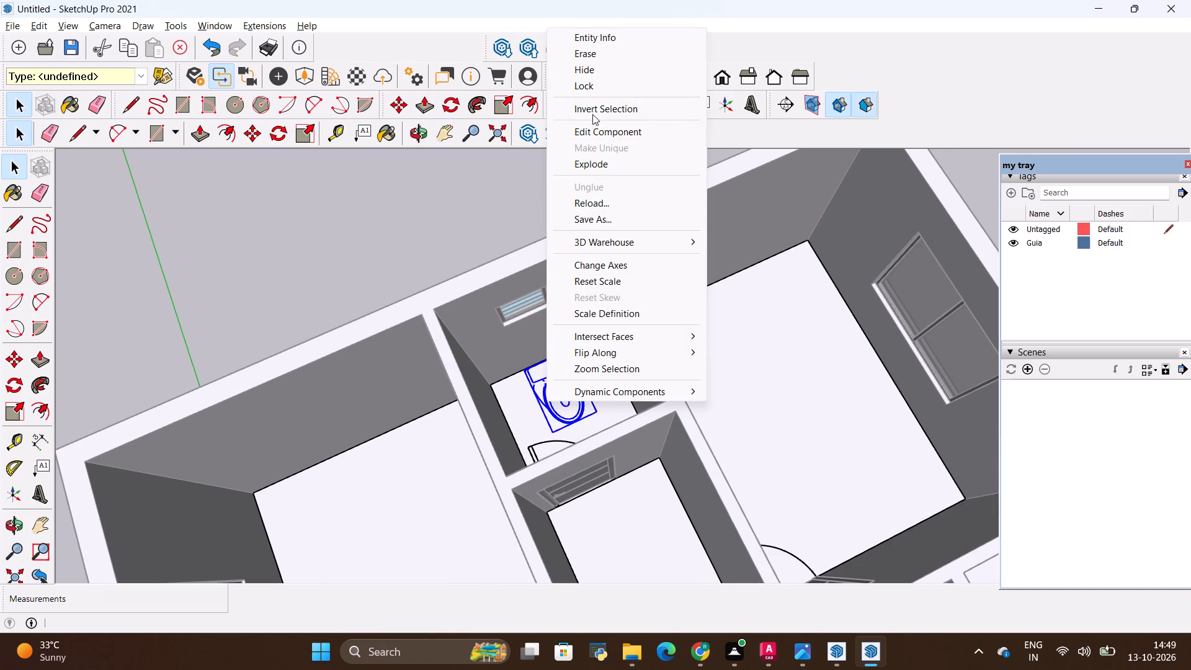
left_click(571, 59)
key("space")
left_click(369, 225)
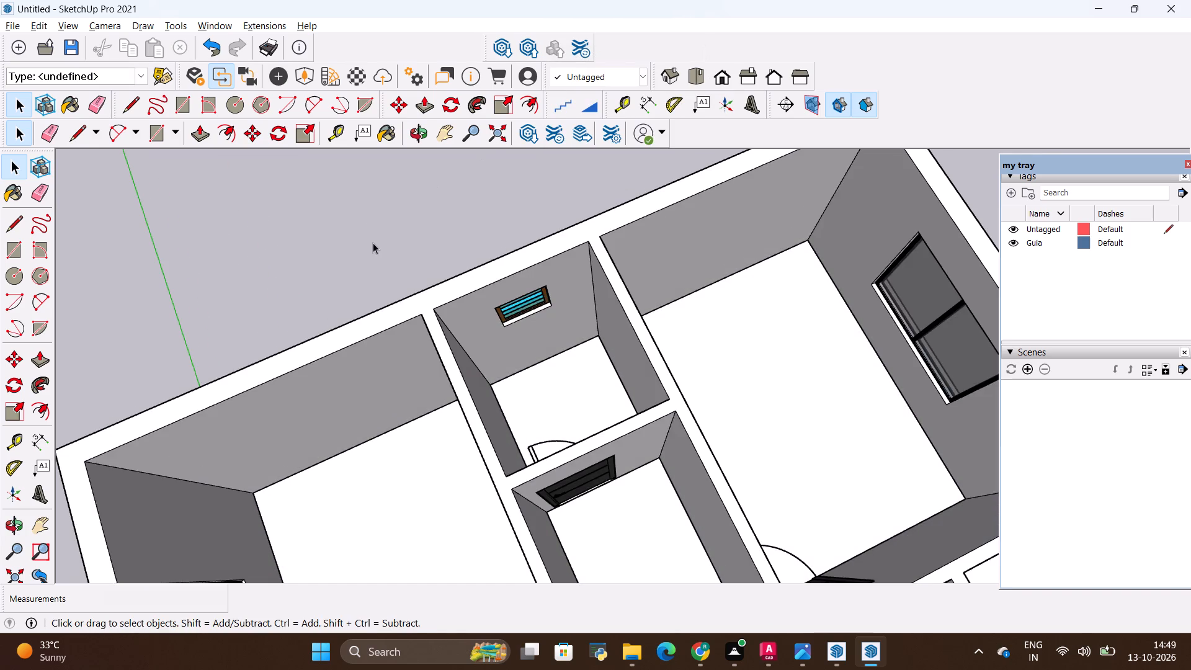
Examine the house from several sides for plan symbols left on the room floors.
scroll(373, 243, "down", 8)
left_click(355, 236)
scroll(473, 363, "down", 12)
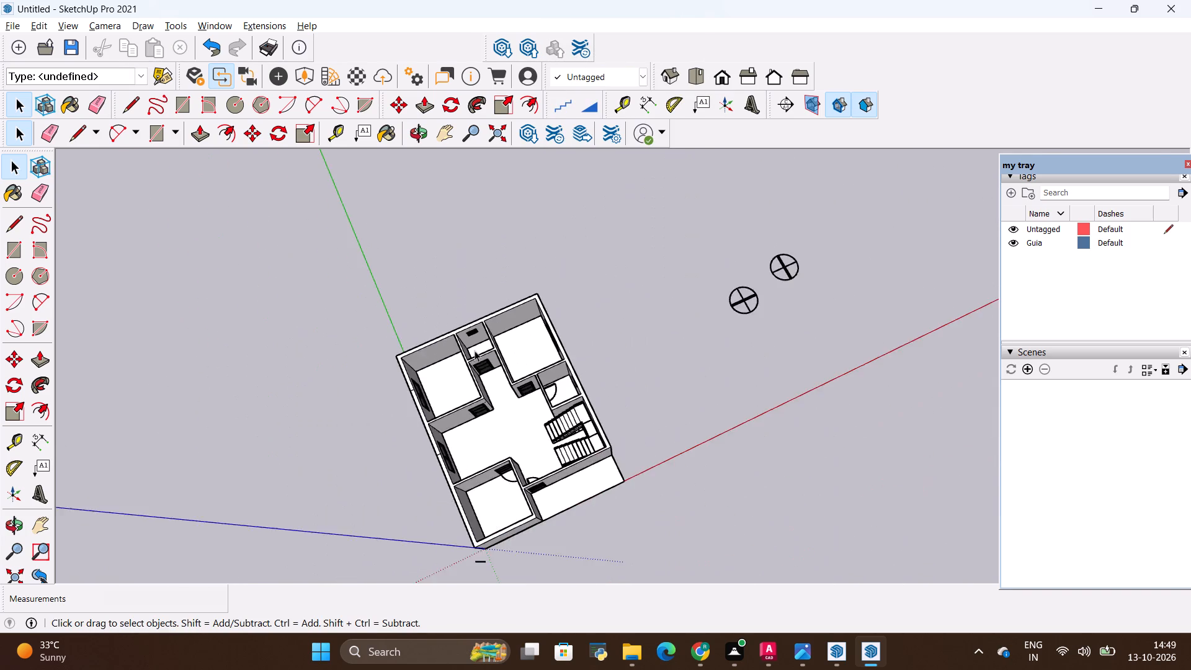
scroll(475, 351, "down", 5)
middle_click_drag(526, 439, 729, 229)
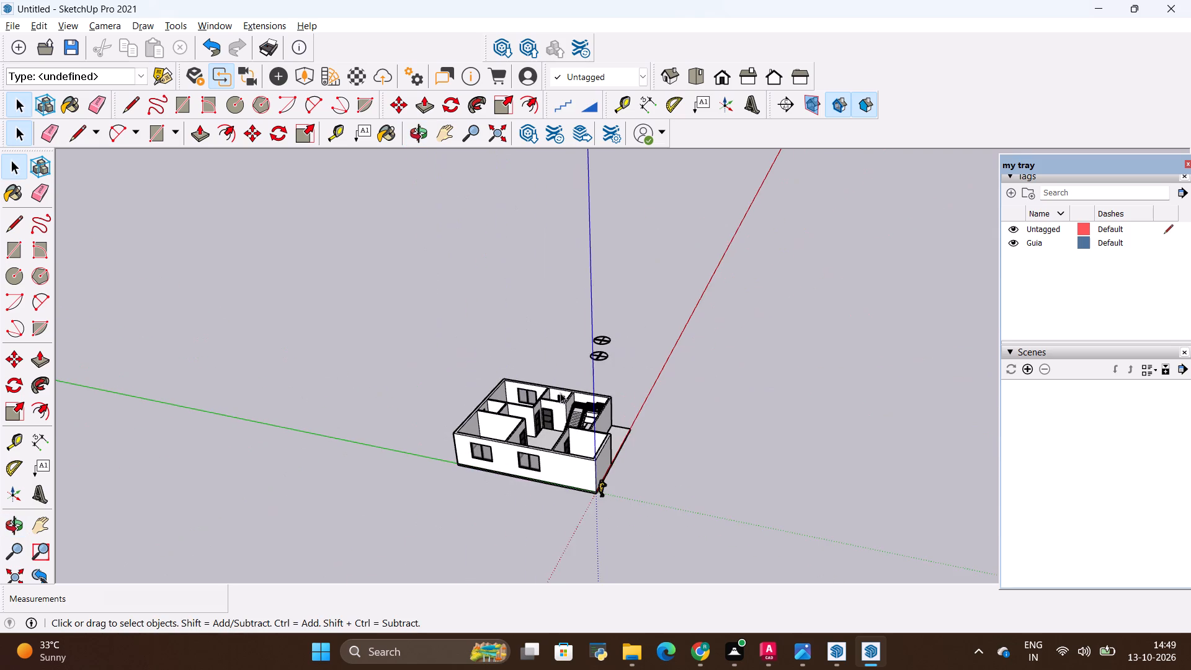
scroll(535, 418, "up", 15)
scroll(515, 449, "down", 6)
middle_click_drag(194, 463, 197, 466)
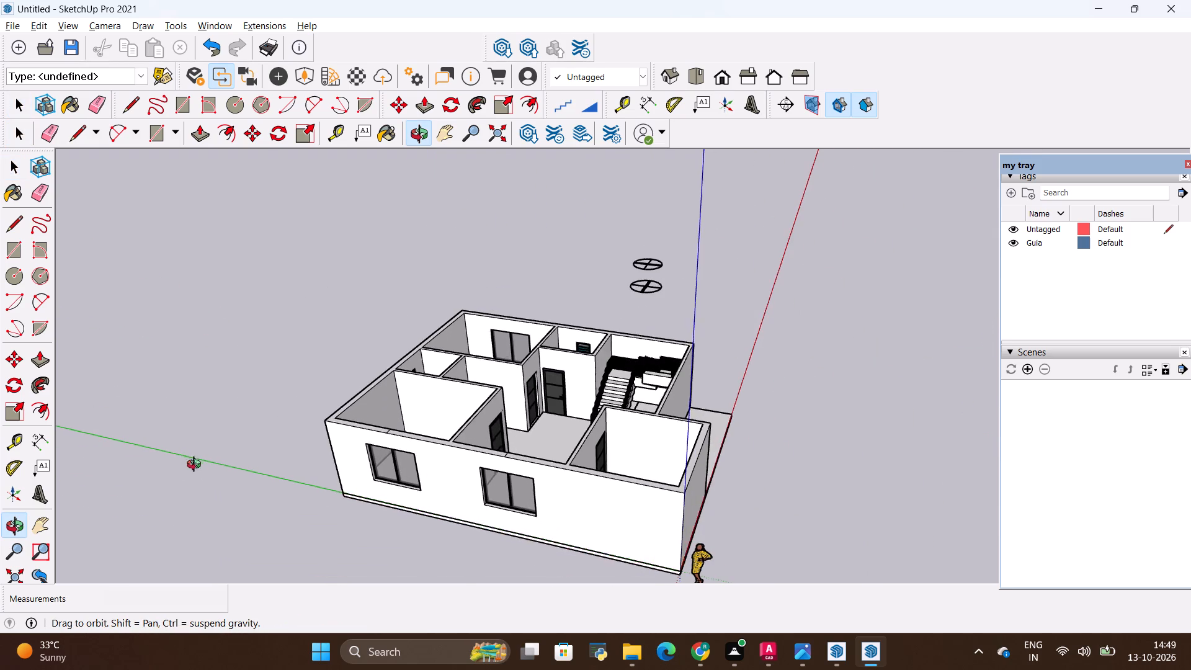
middle_click_drag(197, 466, 868, 603)
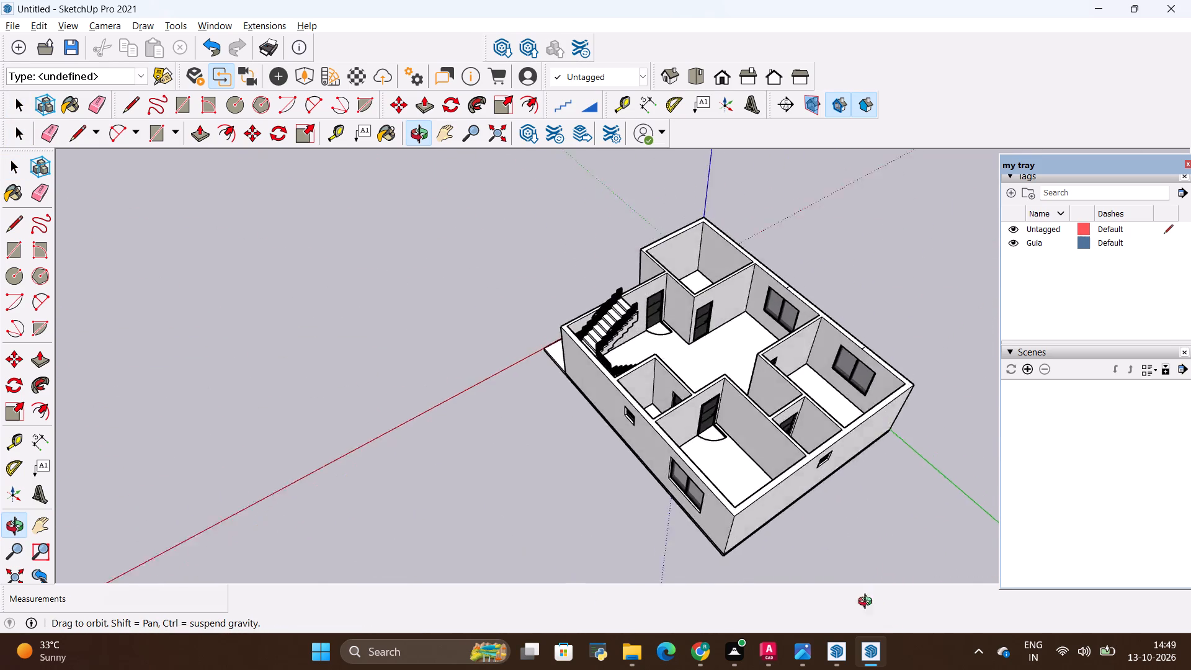
middle_click_drag(868, 603, 733, 622)
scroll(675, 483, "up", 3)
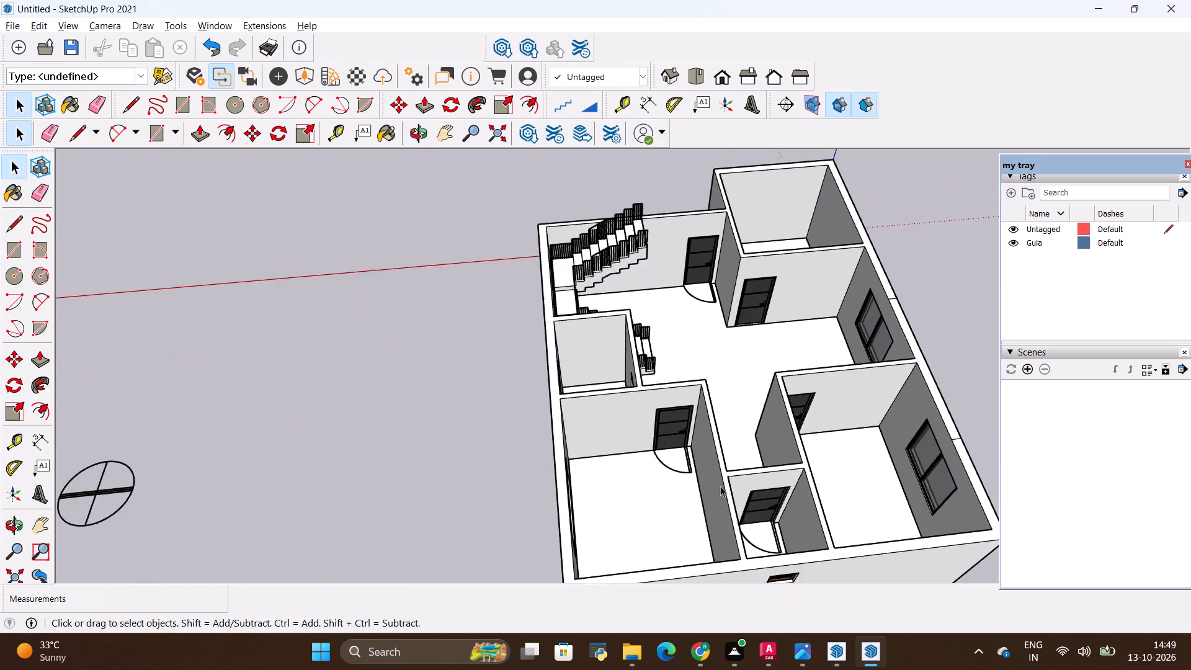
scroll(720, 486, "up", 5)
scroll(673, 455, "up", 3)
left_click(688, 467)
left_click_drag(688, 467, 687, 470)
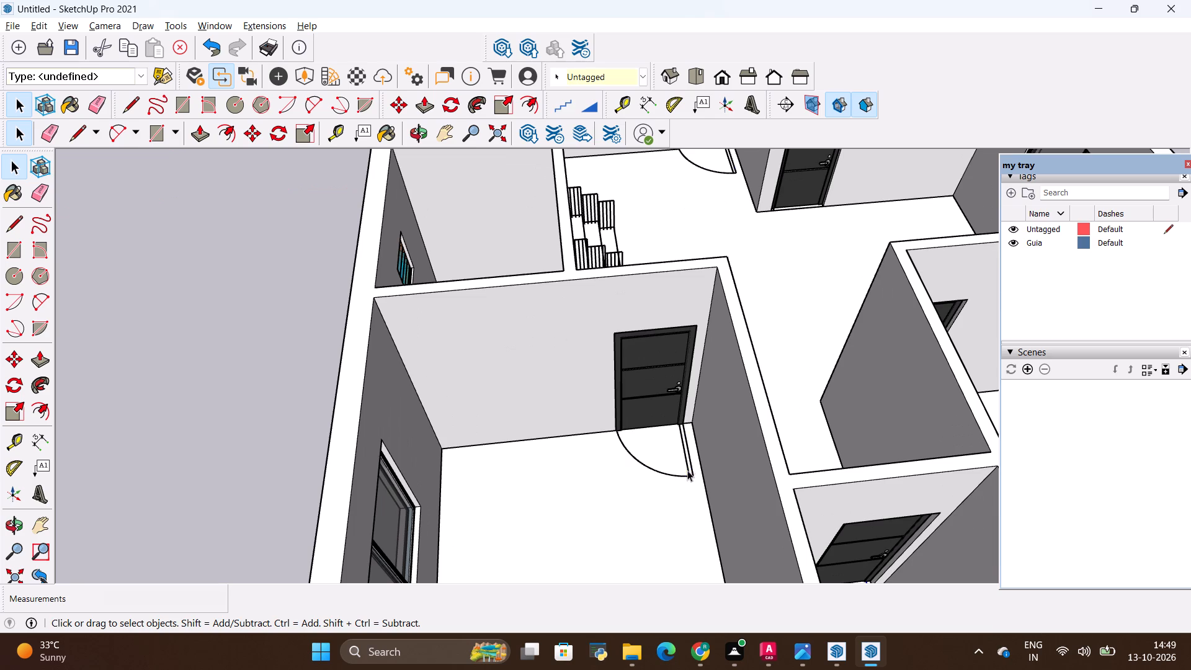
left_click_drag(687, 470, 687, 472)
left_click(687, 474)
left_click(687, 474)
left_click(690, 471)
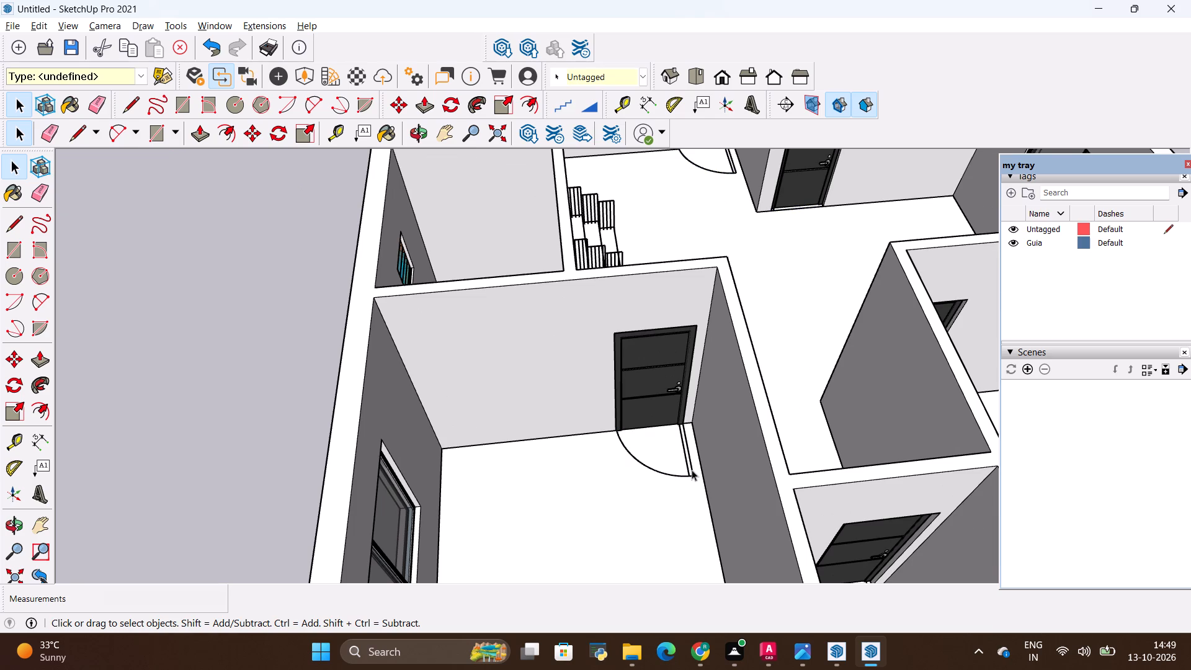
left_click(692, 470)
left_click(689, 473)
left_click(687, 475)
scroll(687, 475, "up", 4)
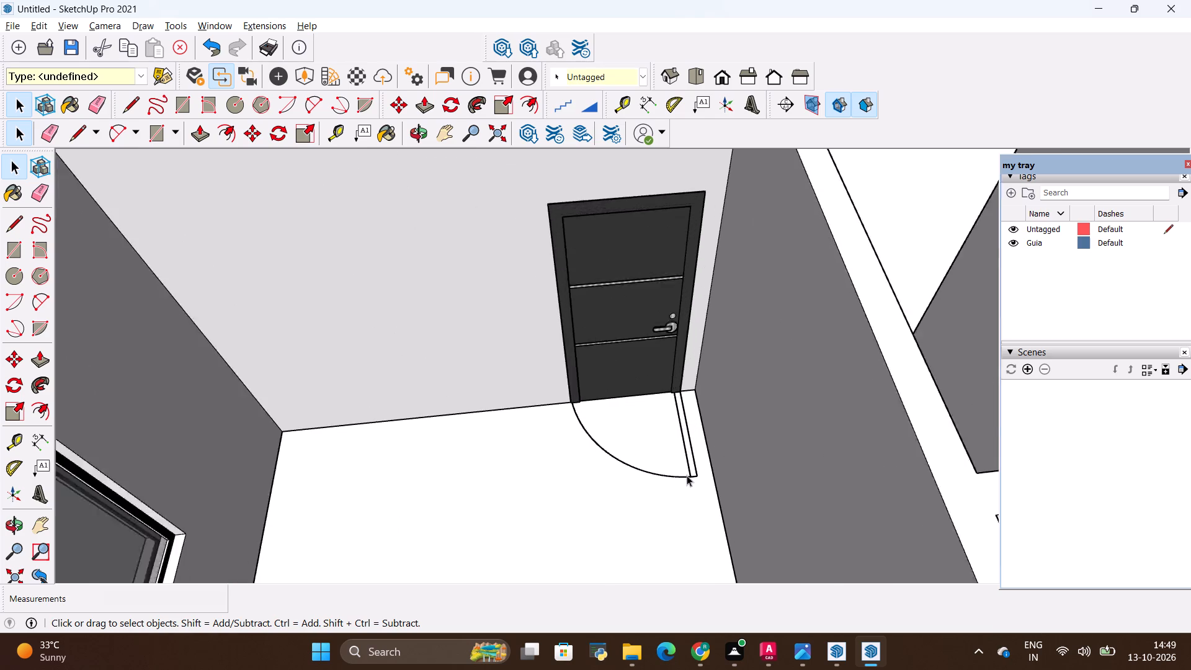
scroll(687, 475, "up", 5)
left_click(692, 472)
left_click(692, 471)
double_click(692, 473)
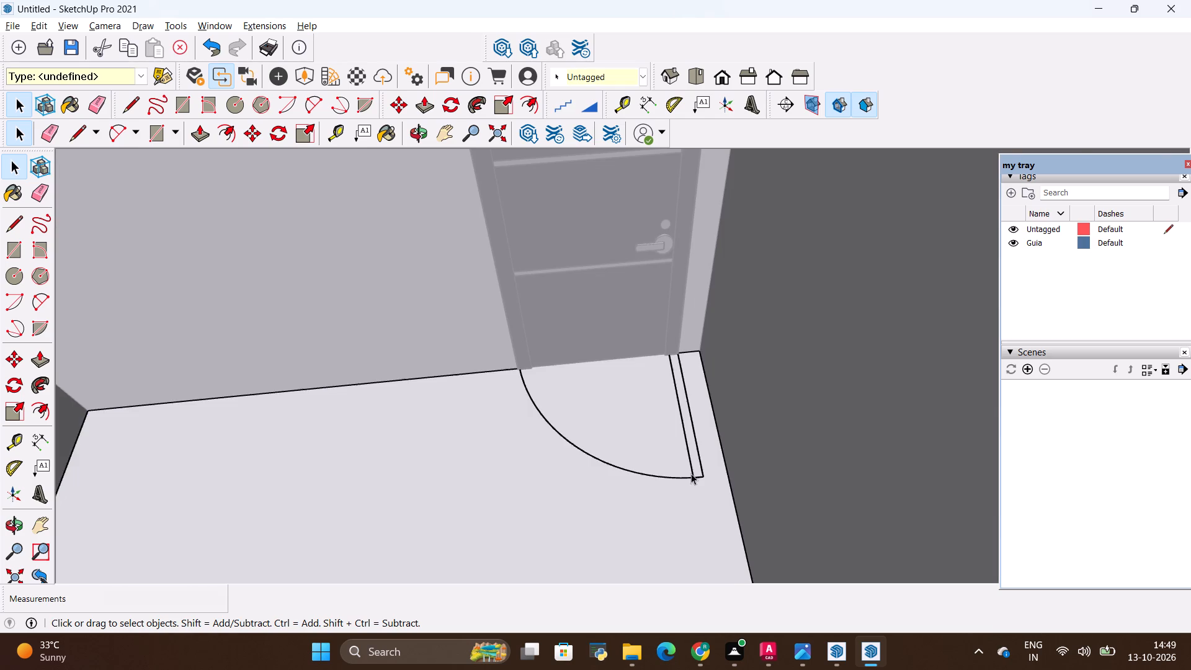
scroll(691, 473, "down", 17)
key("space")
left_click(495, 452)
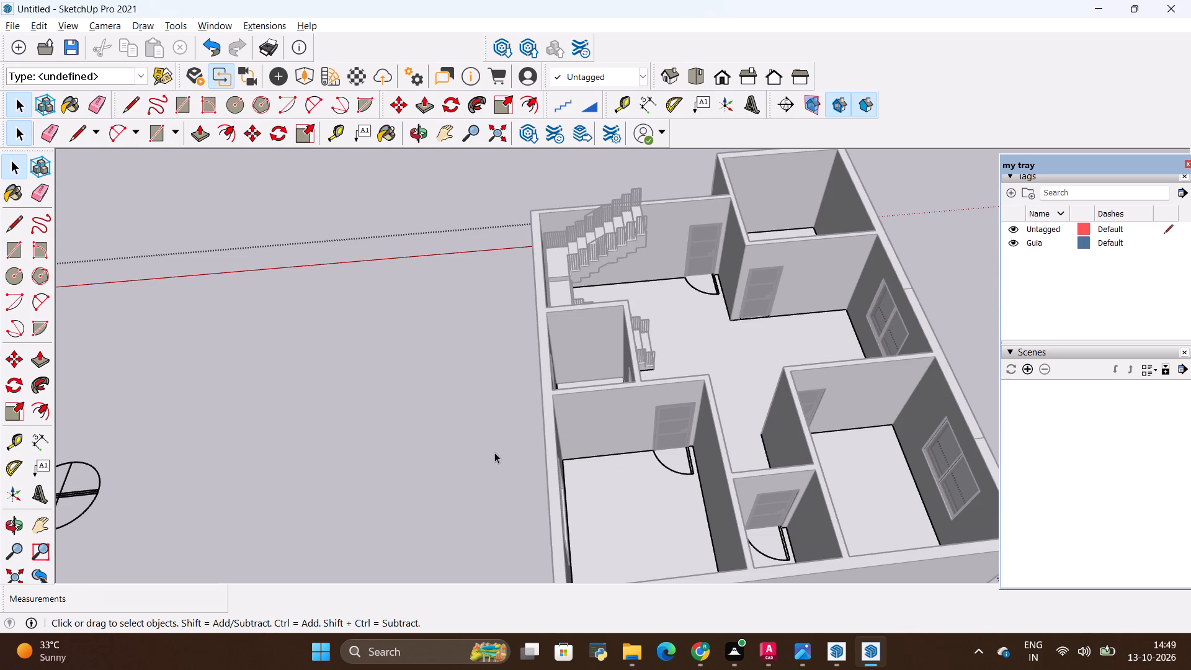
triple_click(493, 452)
Examine the rooms, staircase and front porch from around the house for remaining plan linework.
scroll(493, 452, "down", 11)
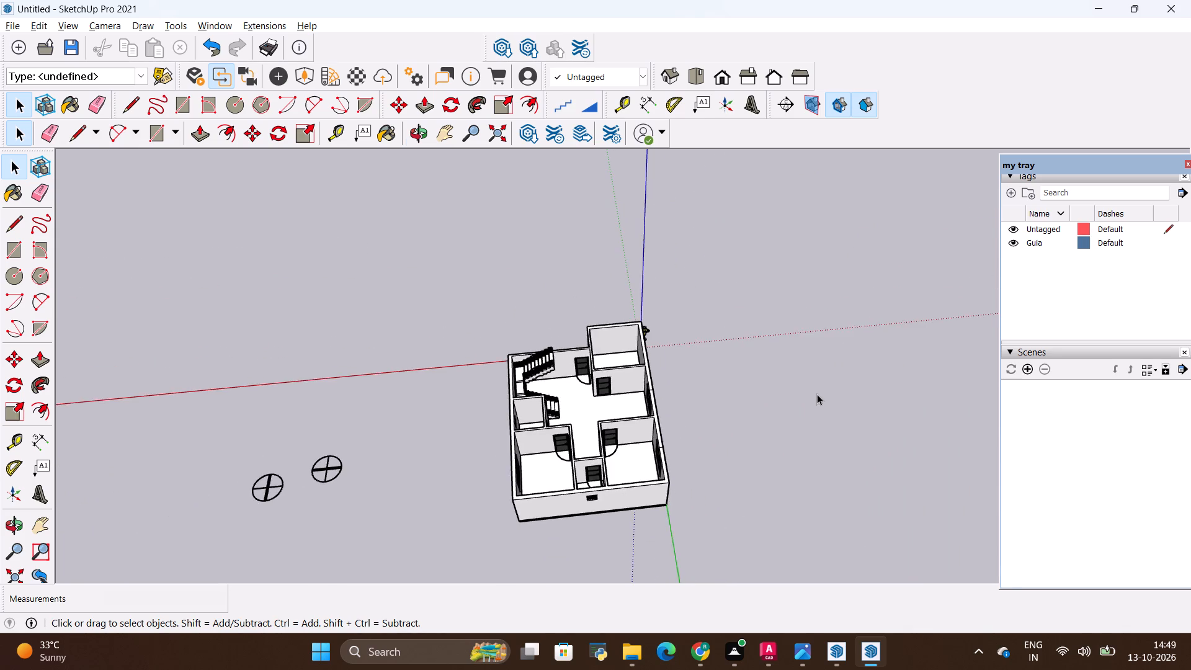
middle_click_drag(817, 394, 216, 386)
scroll(692, 349, "up", 7)
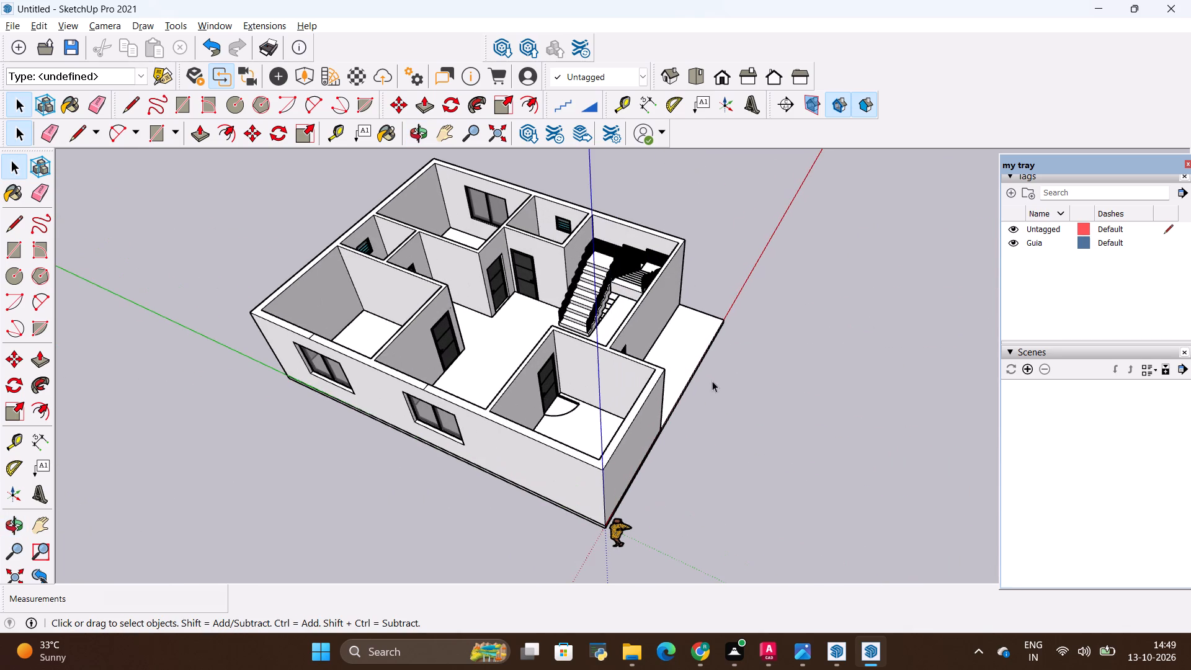
scroll(746, 384, "up", 1)
middle_click_drag(738, 403, 419, 435)
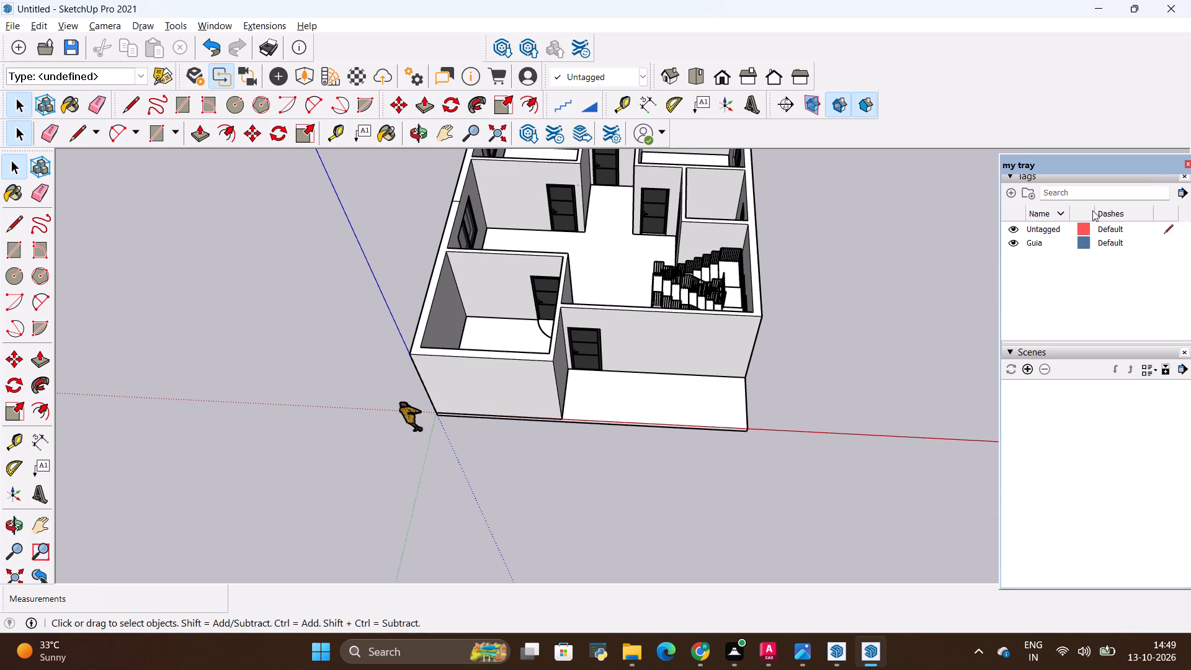
scroll(1046, 232, "down", 4)
scroll(638, 455, "down", 11)
middle_click_drag(818, 455, 513, 357)
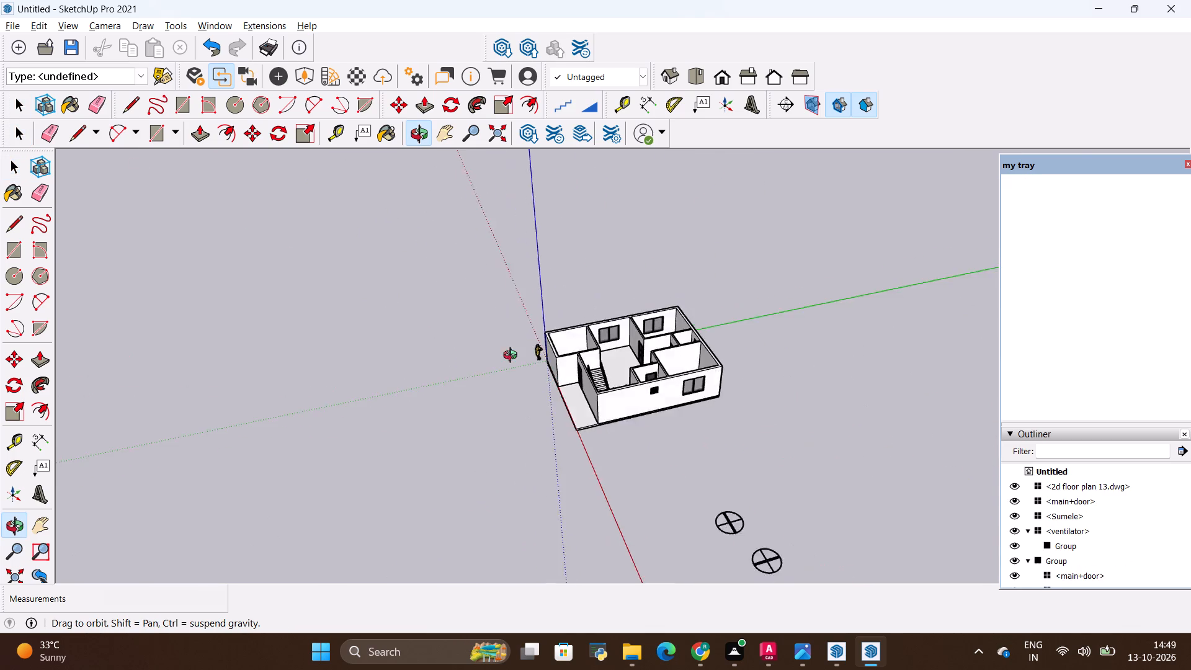
middle_click_drag(513, 357, 807, 427)
scroll(605, 332, "up", 10)
scroll(640, 374, "down", 5)
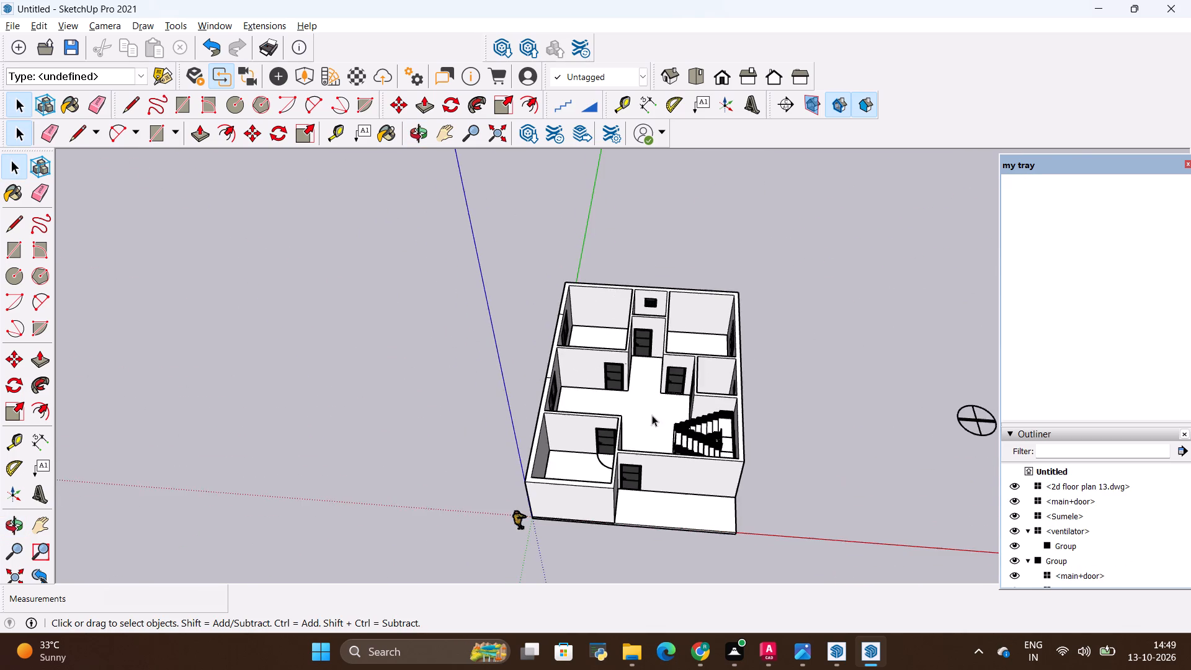
middle_click_drag(656, 452, 778, 452)
Erase the door-swing plan symbol from the front corner room's floor and leave the floor plan group.
scroll(606, 473, "up", 6)
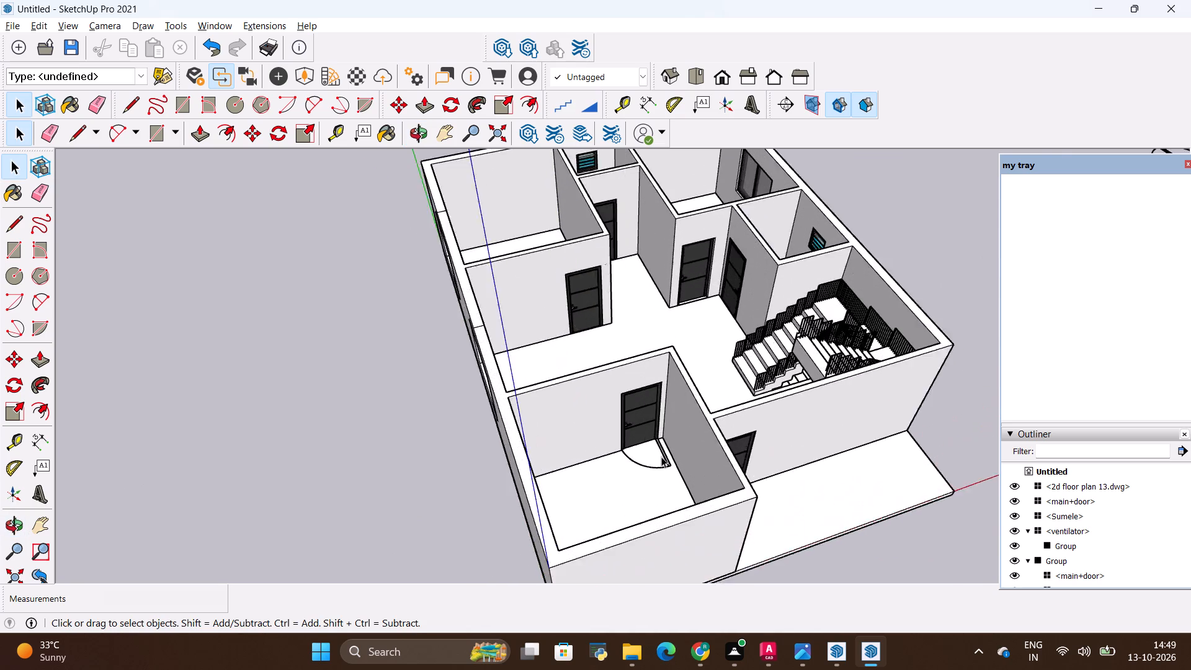
scroll(661, 457, "up", 9)
left_click(674, 465)
triple_click(675, 465)
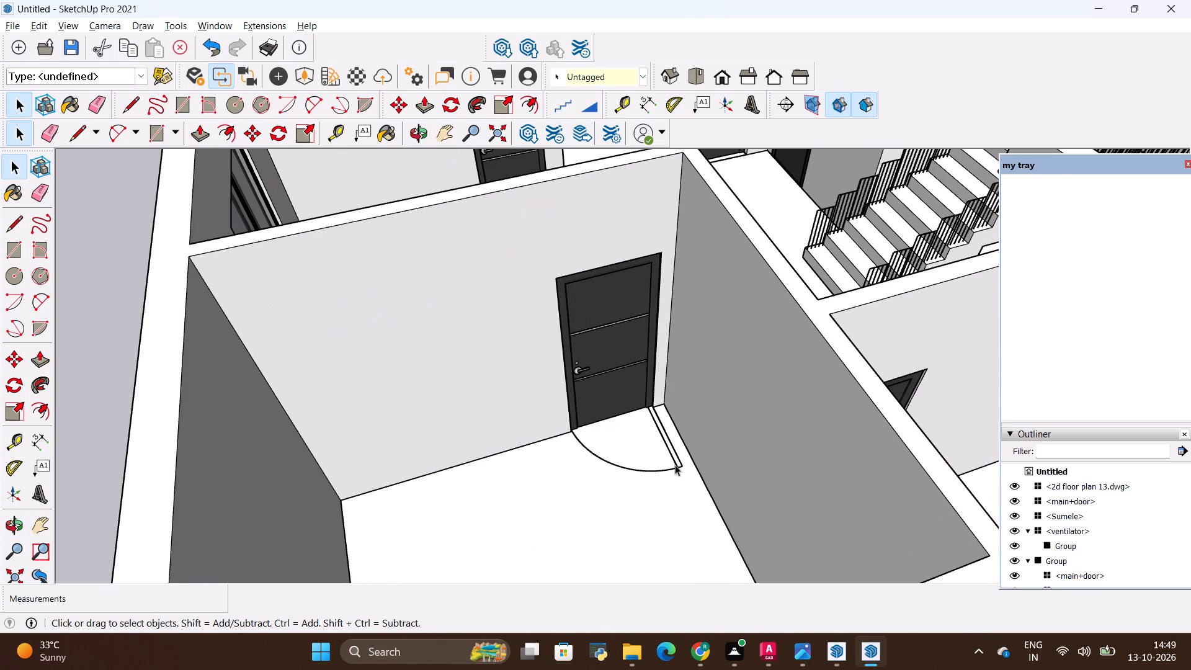
triple_click(675, 467)
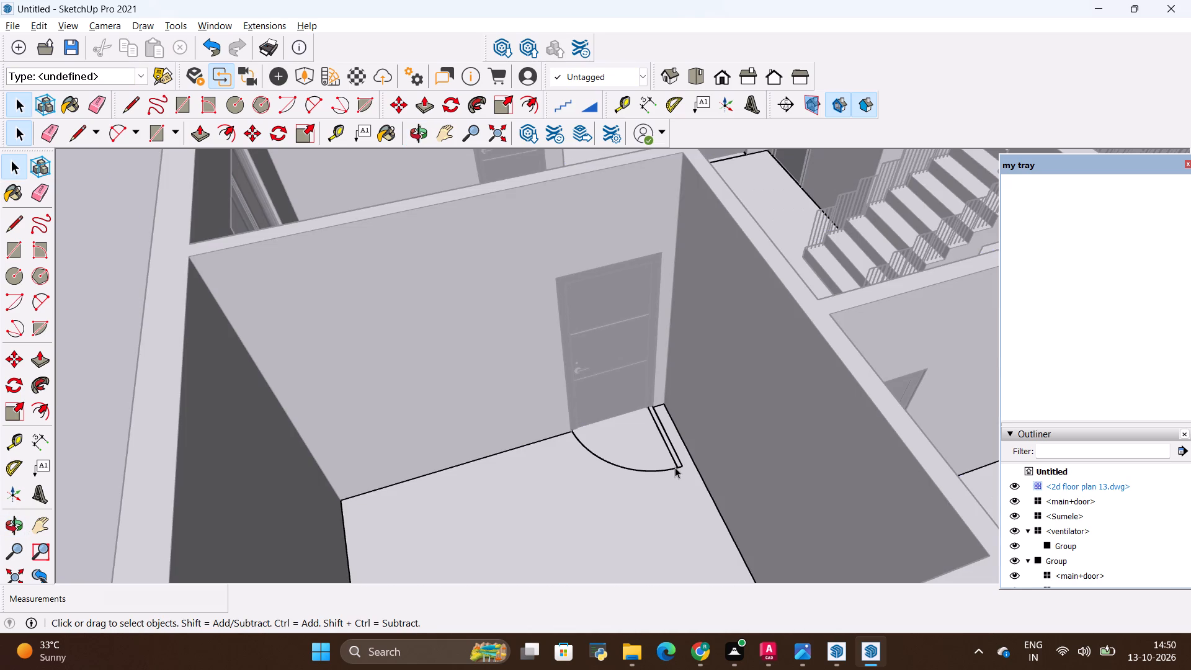
right_click(675, 467)
left_click(722, 225)
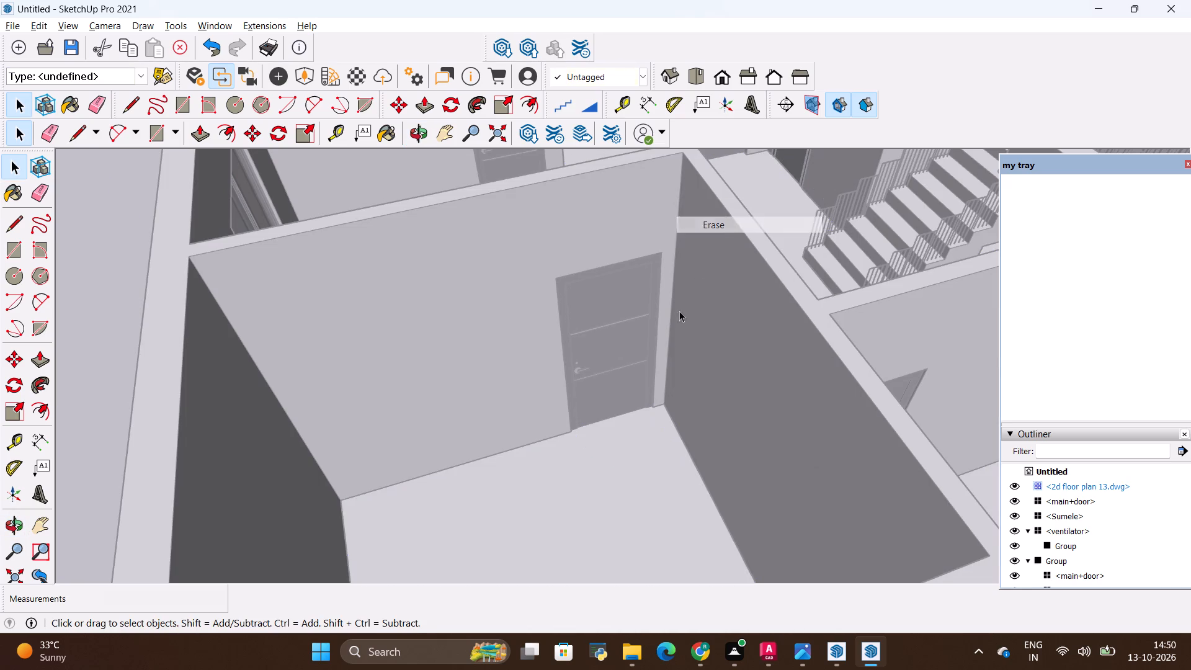
scroll(676, 336, "down", 14)
key("space")
left_click(282, 284)
Examine the house from the front and window sides for plan linework left on the floors.
scroll(533, 292, "down", 6)
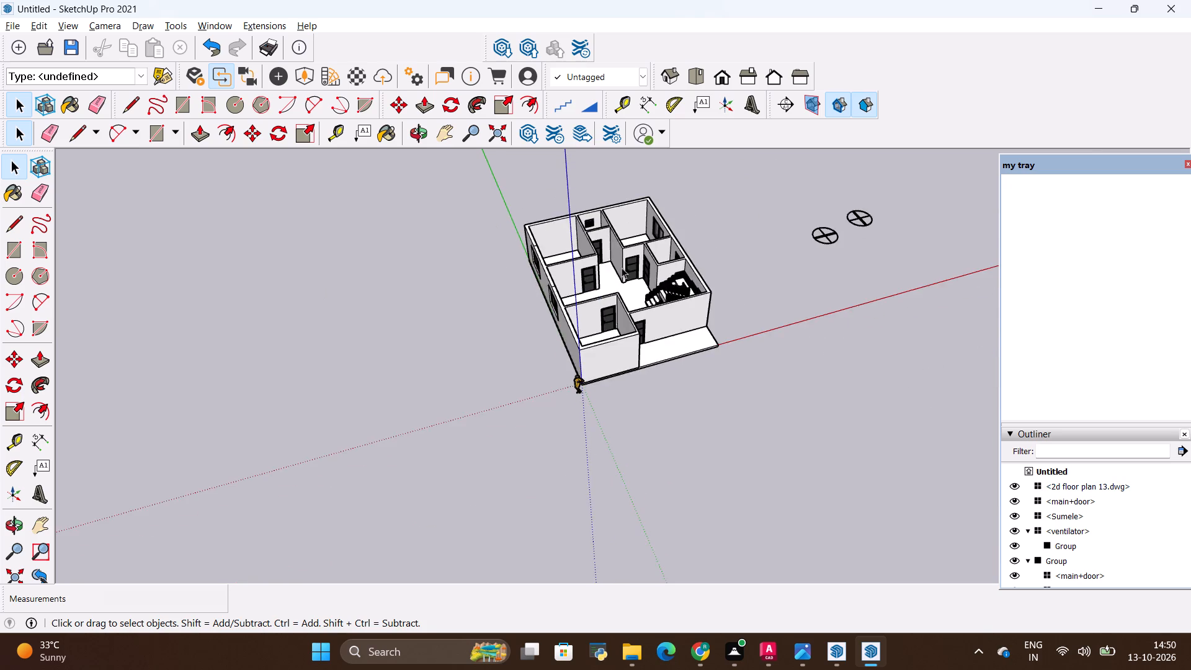
middle_click_drag(622, 267, 772, 233)
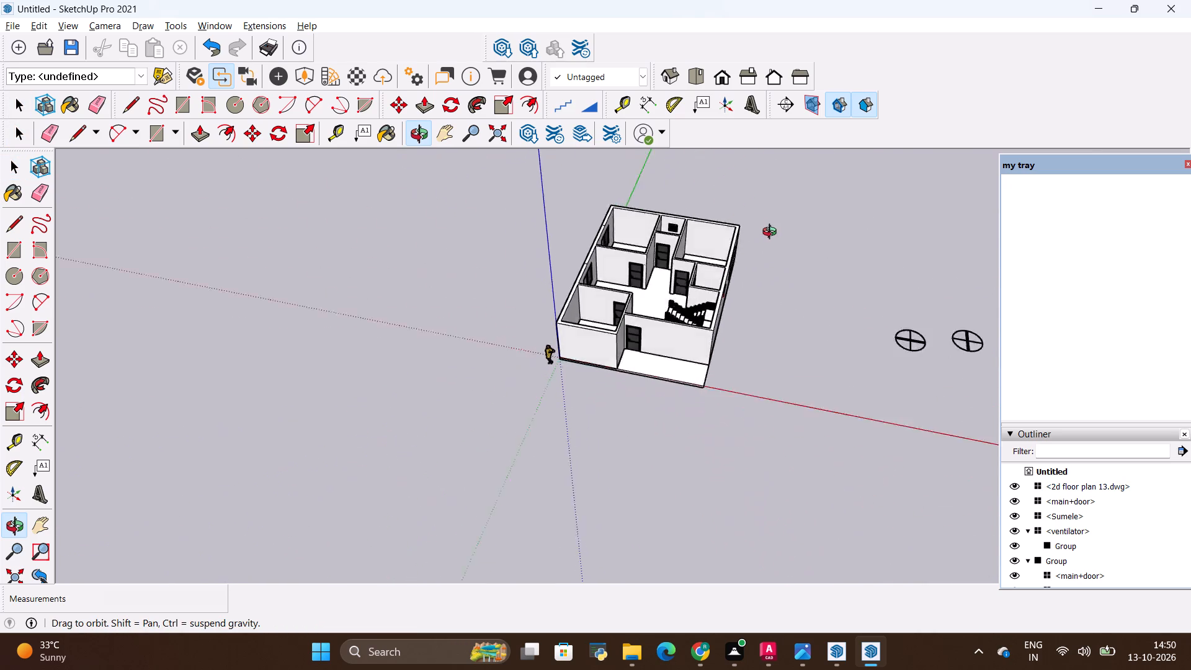
middle_click_drag(772, 233, 776, 229)
scroll(702, 226, "up", 8)
scroll(616, 327, "down", 3)
middle_click_drag(568, 360, 774, 244)
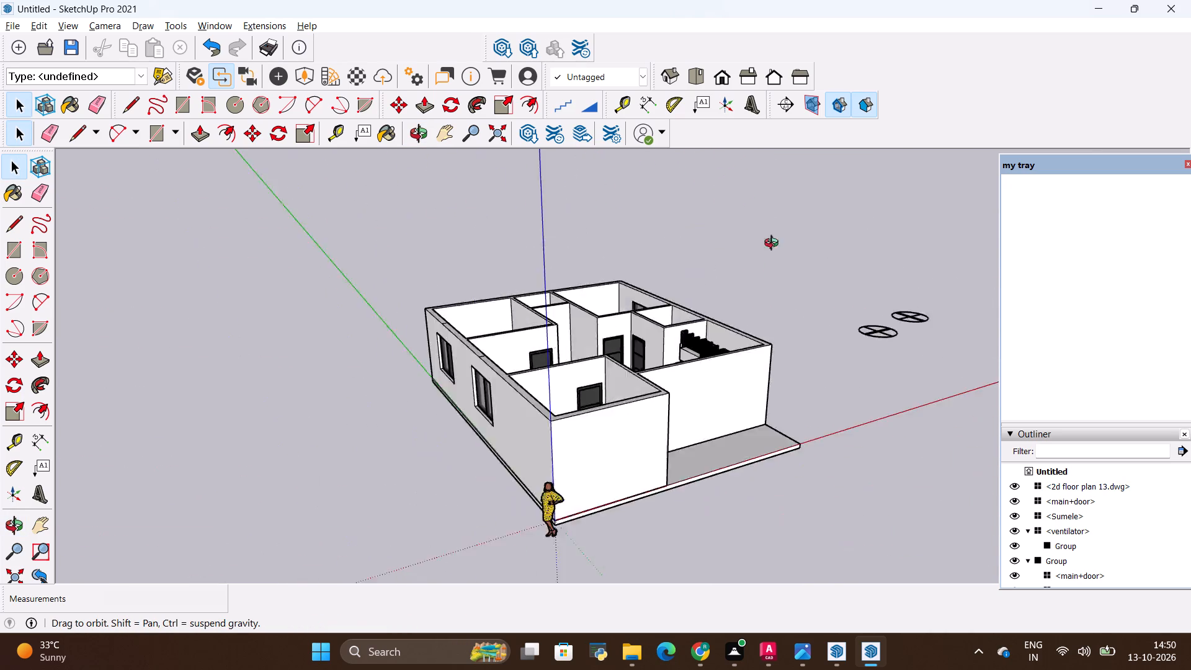
middle_click_drag(774, 244, 297, 264)
middle_click_drag(297, 264, 573, 319)
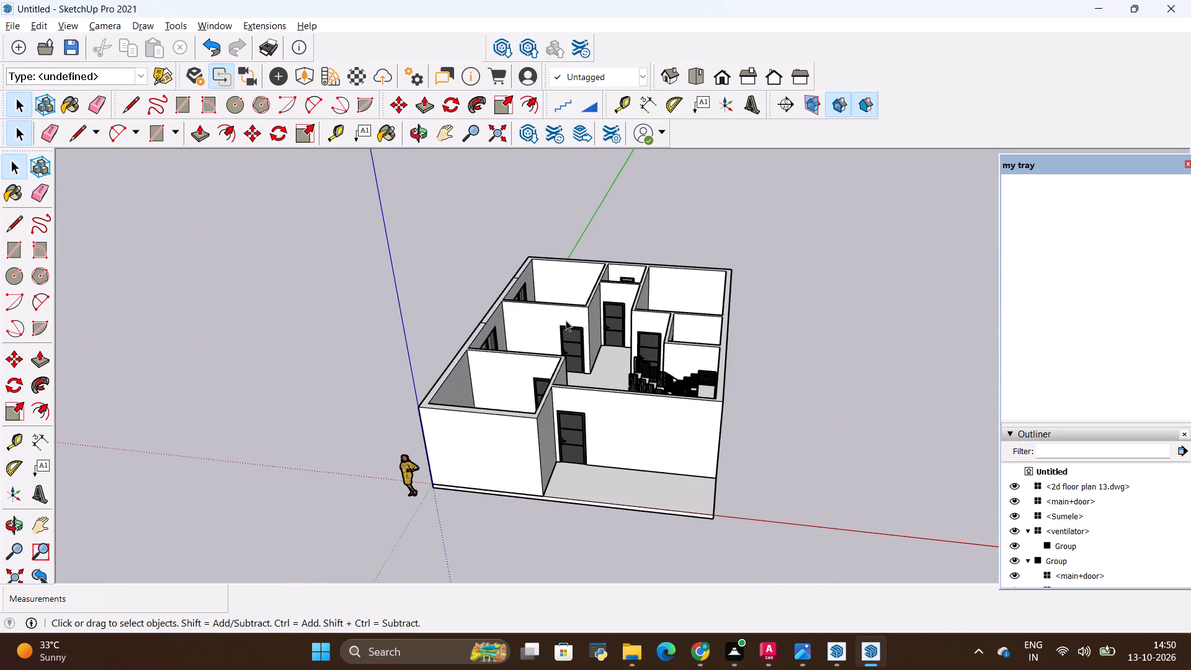
scroll(582, 319, "up", 4)
scroll(554, 303, "down", 3)
middle_click_drag(553, 303, 782, 382)
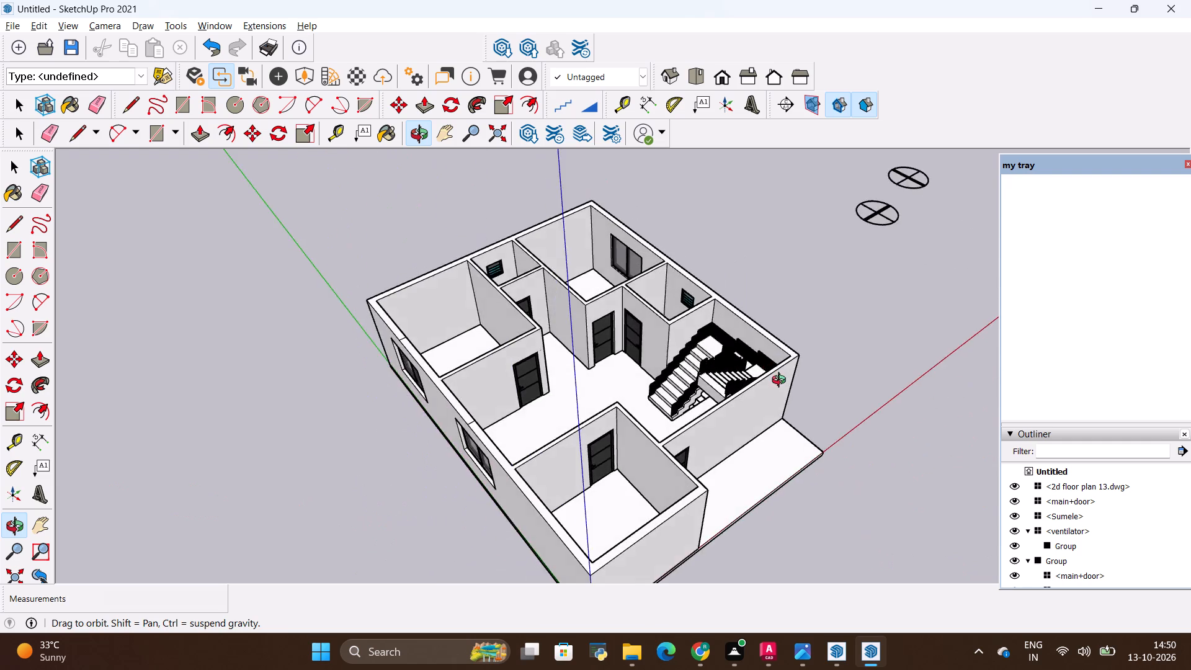
middle_click_drag(782, 382, 655, 402)
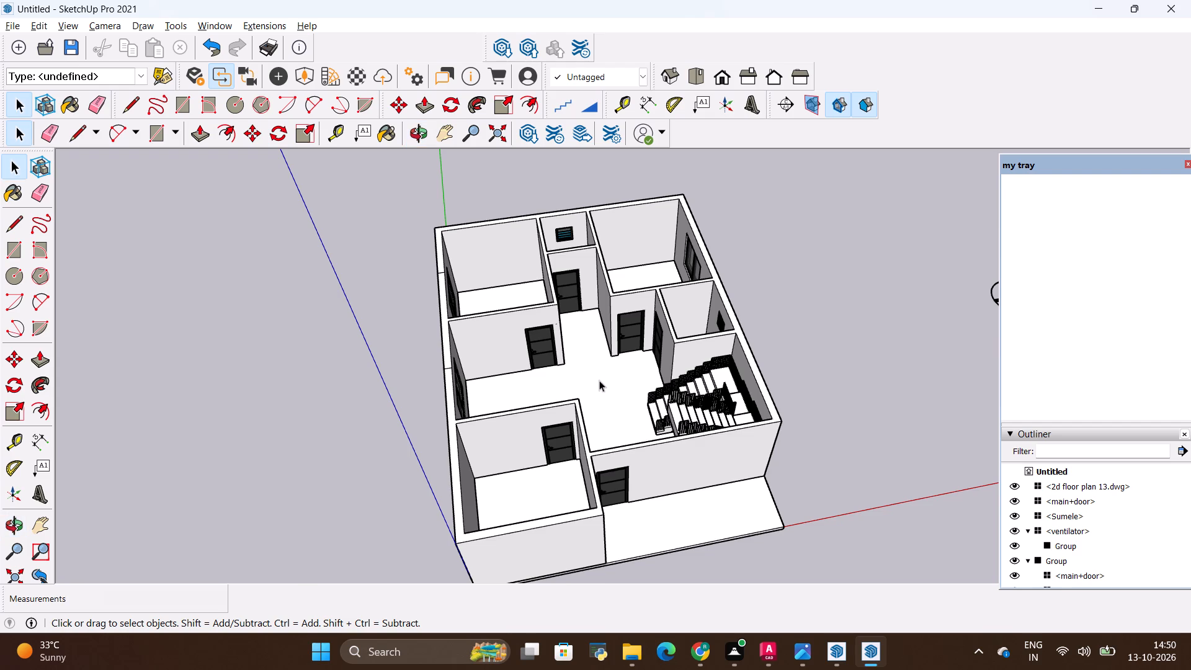
scroll(628, 398, "down", 3)
middle_click_drag(782, 499, 948, 481)
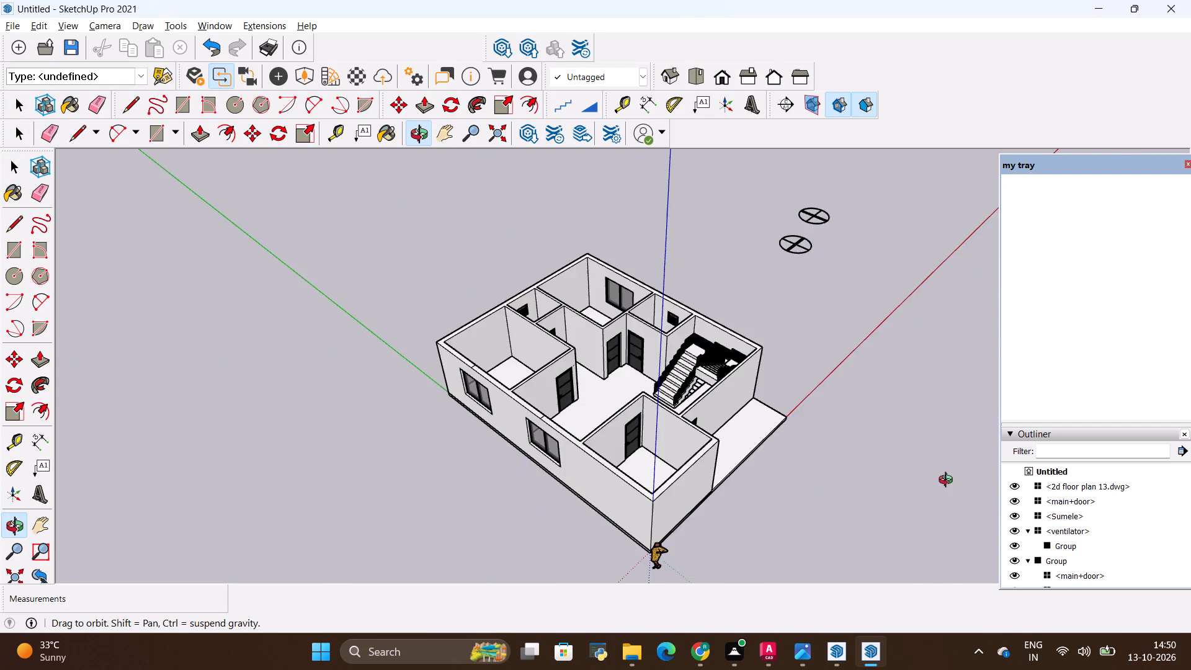
middle_click_drag(948, 481, 684, 480)
Examine the rear bedrooms, small bathroom and passage up close for leftover plan linework.
scroll(602, 400, "up", 5)
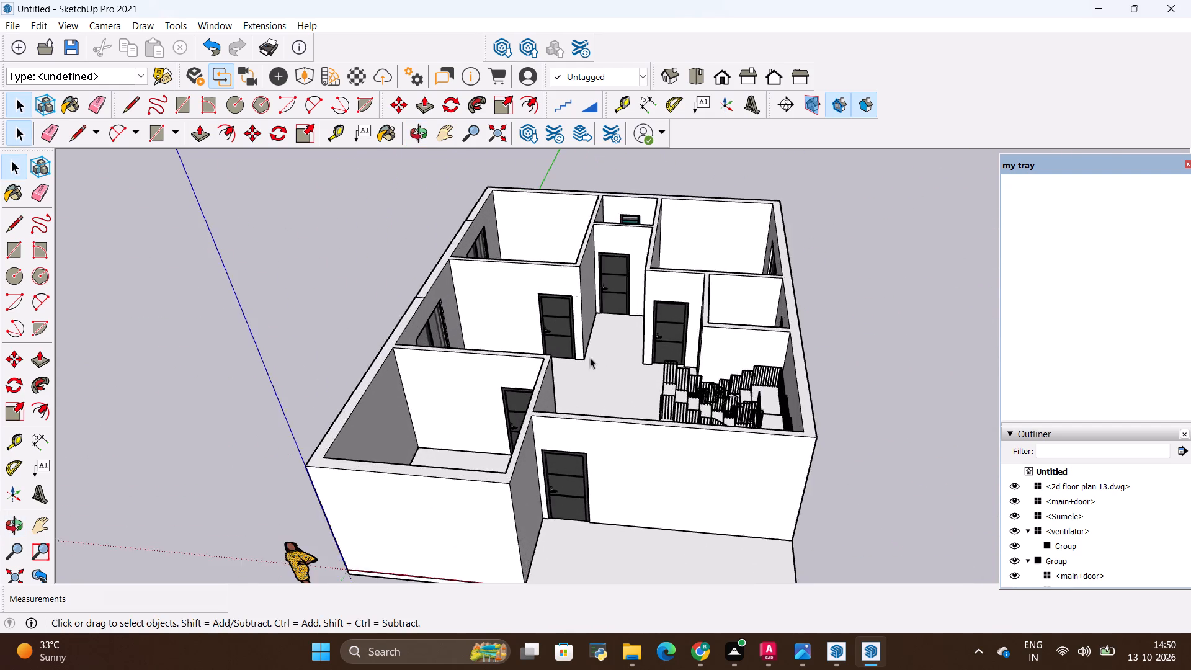
scroll(590, 357, "up", 4)
scroll(567, 320, "down", 11)
scroll(615, 239, "up", 14)
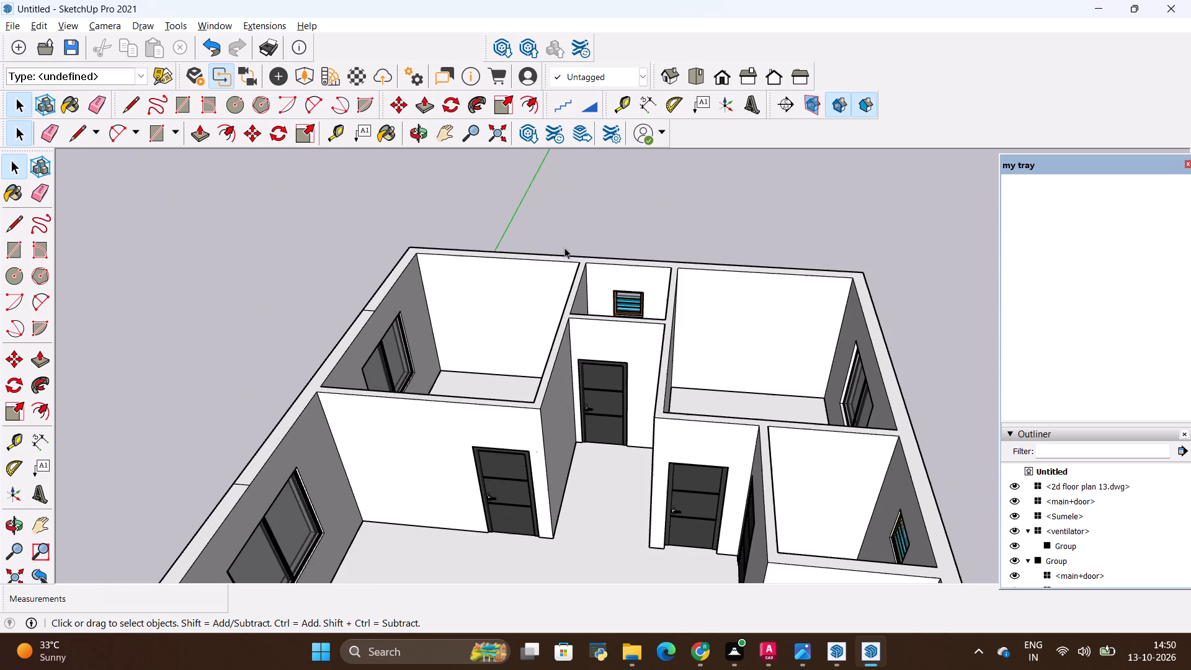
middle_click_drag(586, 271, 917, 401)
scroll(511, 355, "up", 1)
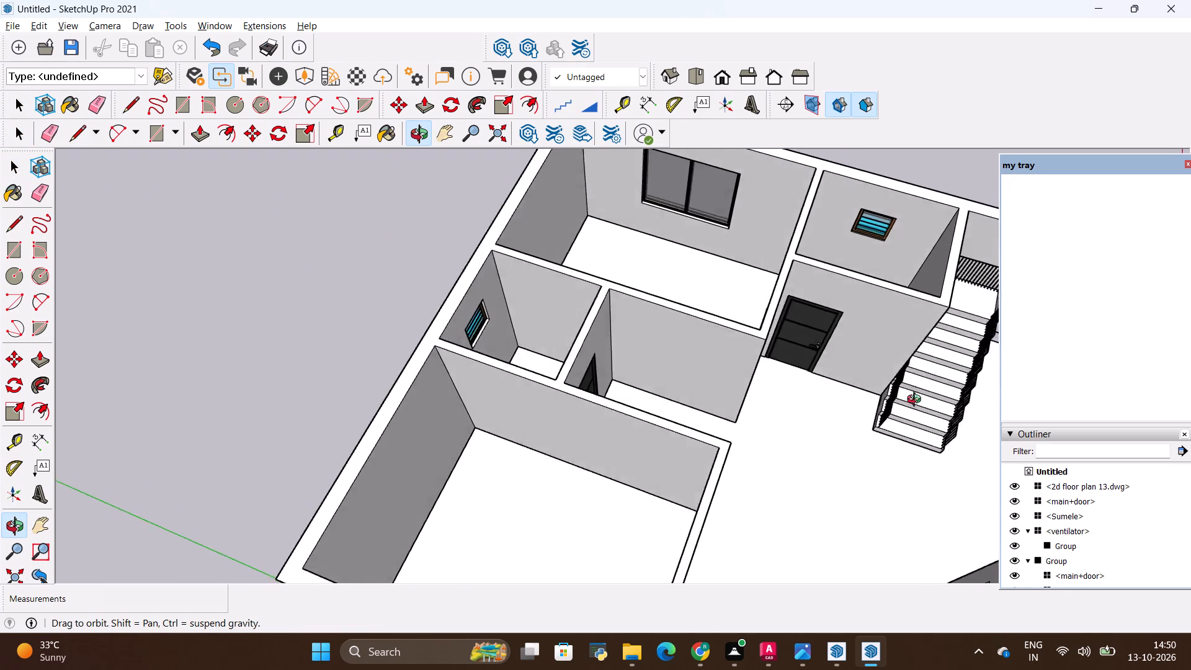
middle_click_drag(917, 401, 649, 342)
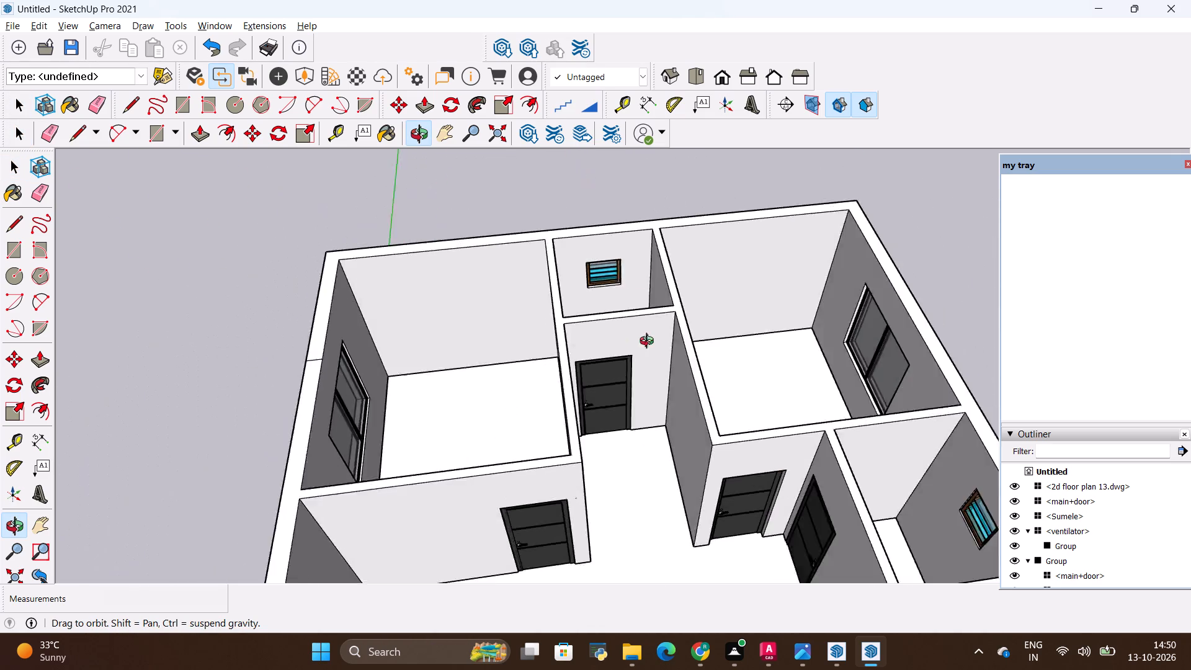
middle_click_drag(649, 342, 709, 341)
Examine the full floor layout from above and around the house for remaining plan symbols.
scroll(514, 323, "down", 11)
middle_click_drag(642, 326, 459, 472)
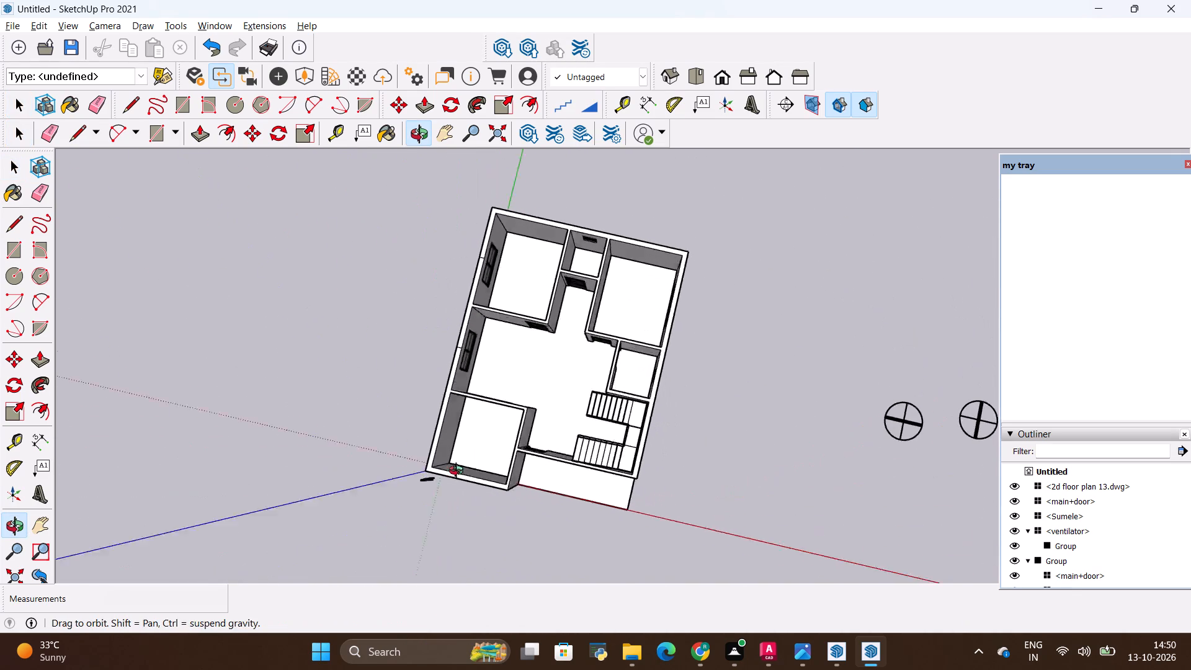
middle_click_drag(459, 472, 458, 468)
middle_click_drag(620, 331, 809, 252)
middle_click_drag(647, 340, 610, 276)
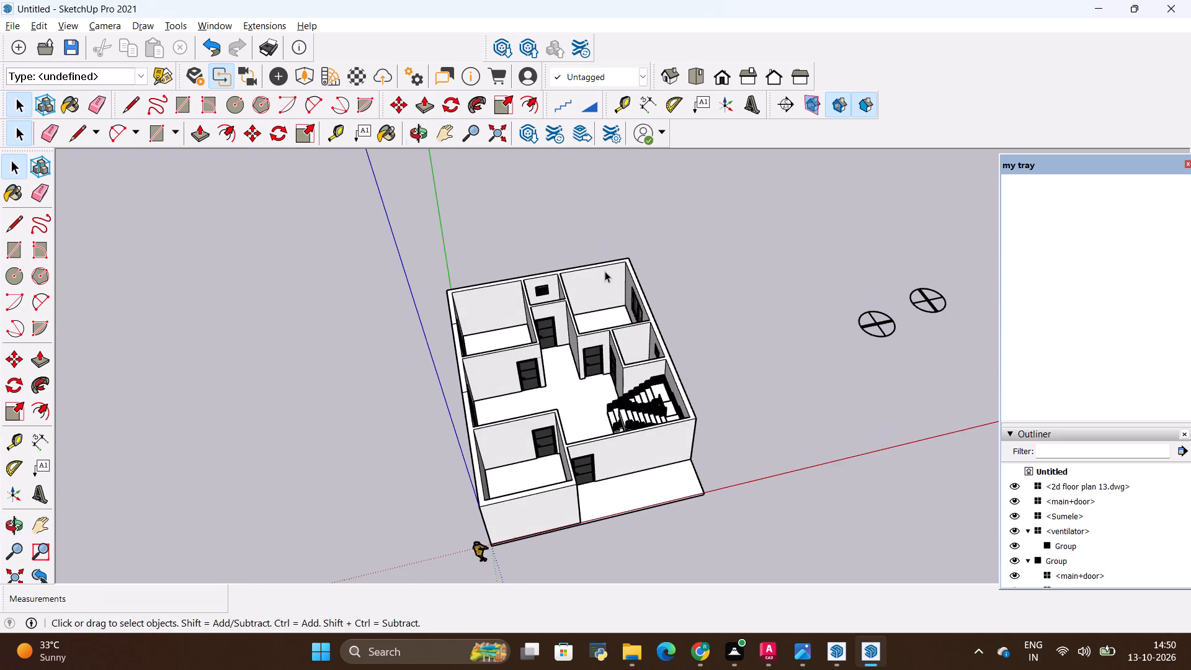
middle_click_drag(645, 416, 531, 330)
scroll(531, 329, "up", 5)
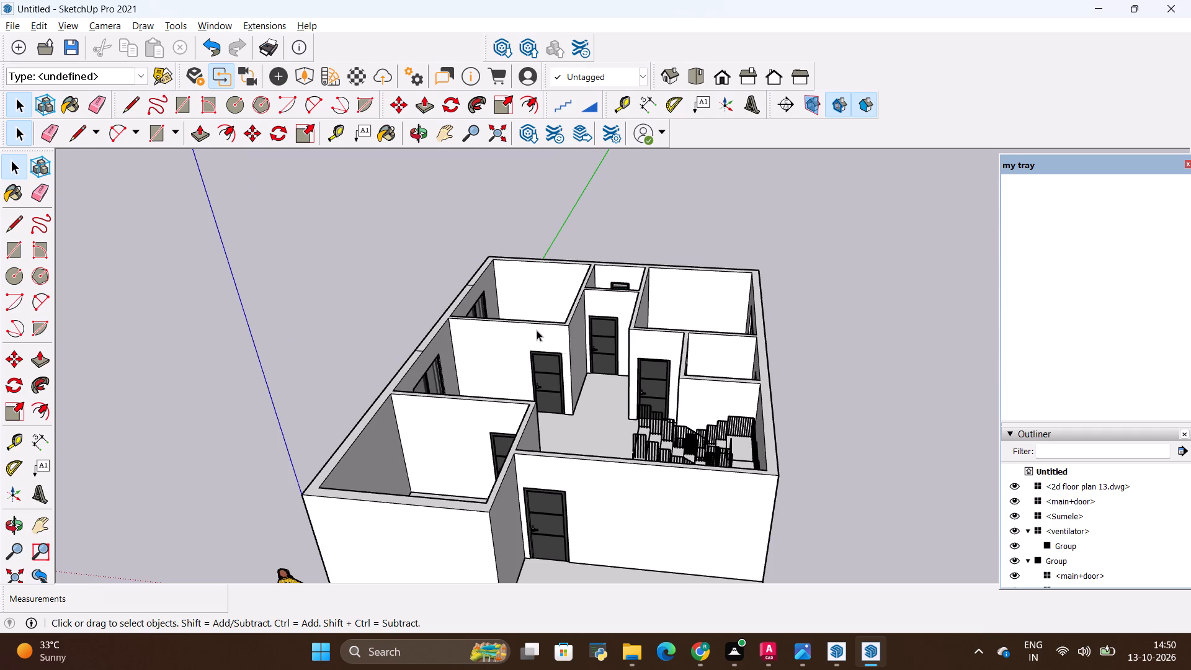
scroll(537, 330, "up", 2)
scroll(385, 491, "up", 1)
scroll(455, 485, "down", 6)
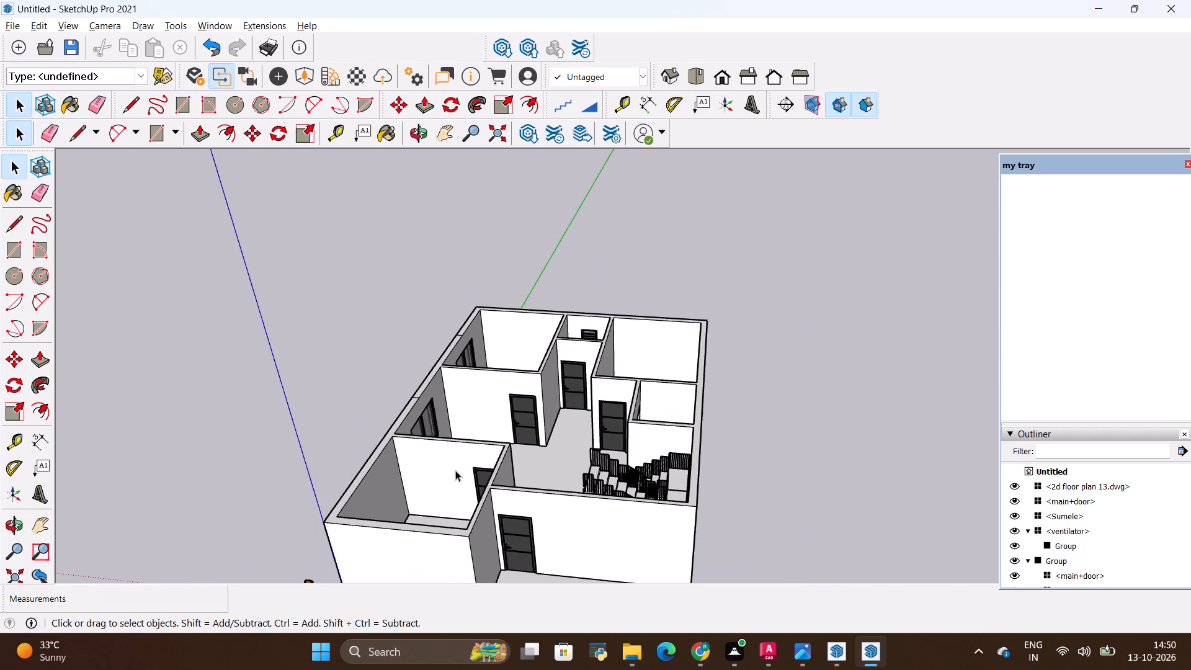
middle_click_drag(341, 491, 367, 461)
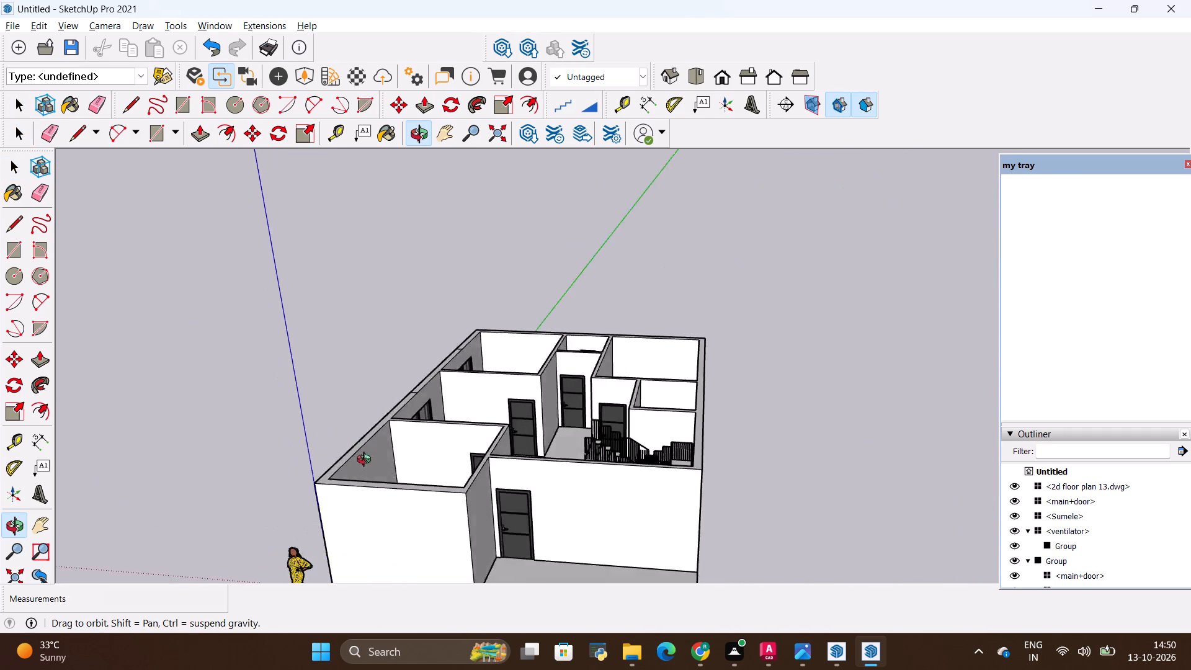
middle_click_drag(367, 461, 708, 458)
middle_click(212, 455)
scroll(315, 393, "down", 5)
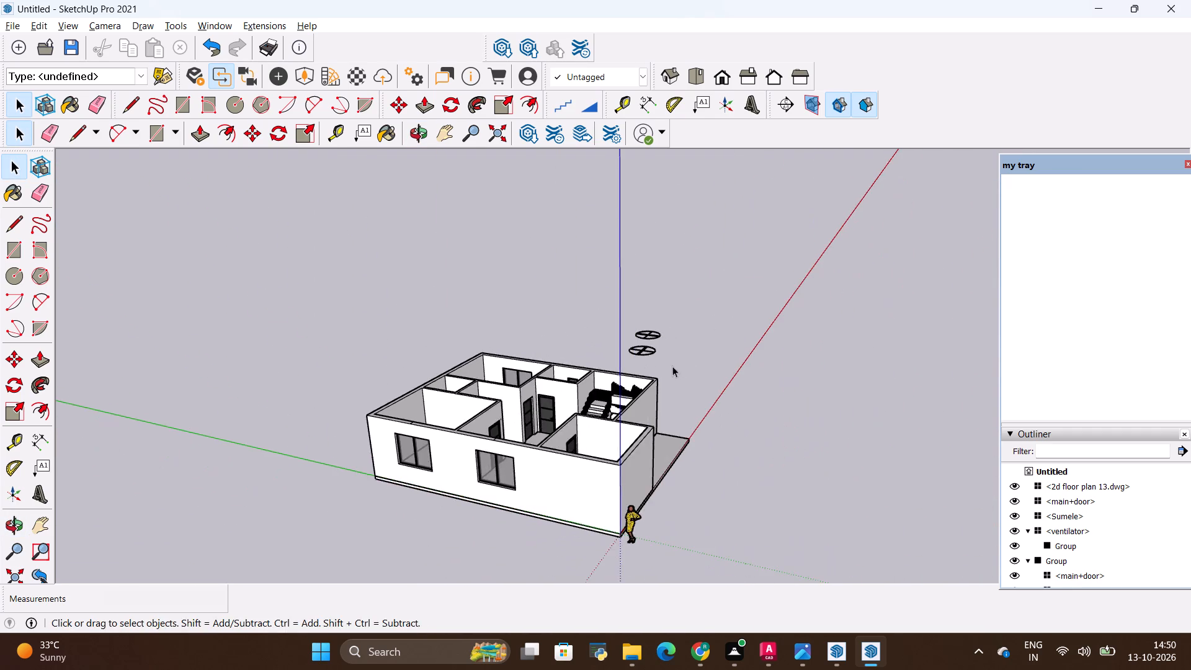
middle_click_drag(674, 366, 382, 406)
Examine the small rear bathroom with its ventilator and the front of the house for leftovers.
scroll(504, 353, "up", 10)
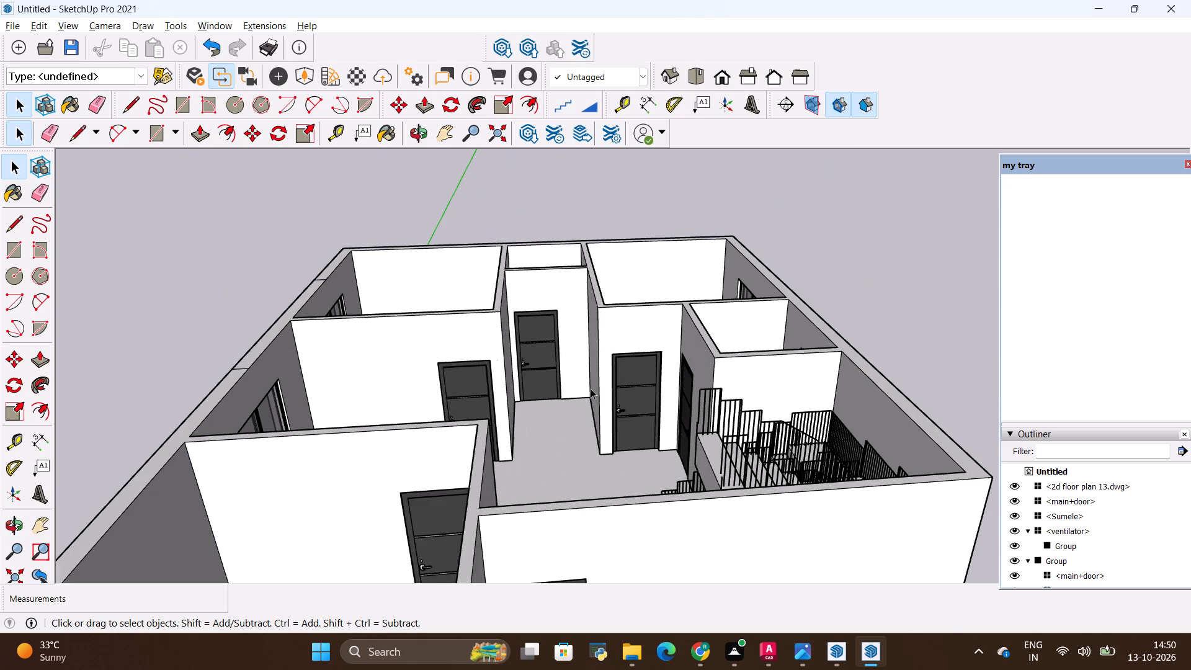
scroll(544, 241, "up", 8)
middle_click_drag(542, 255, 542, 388)
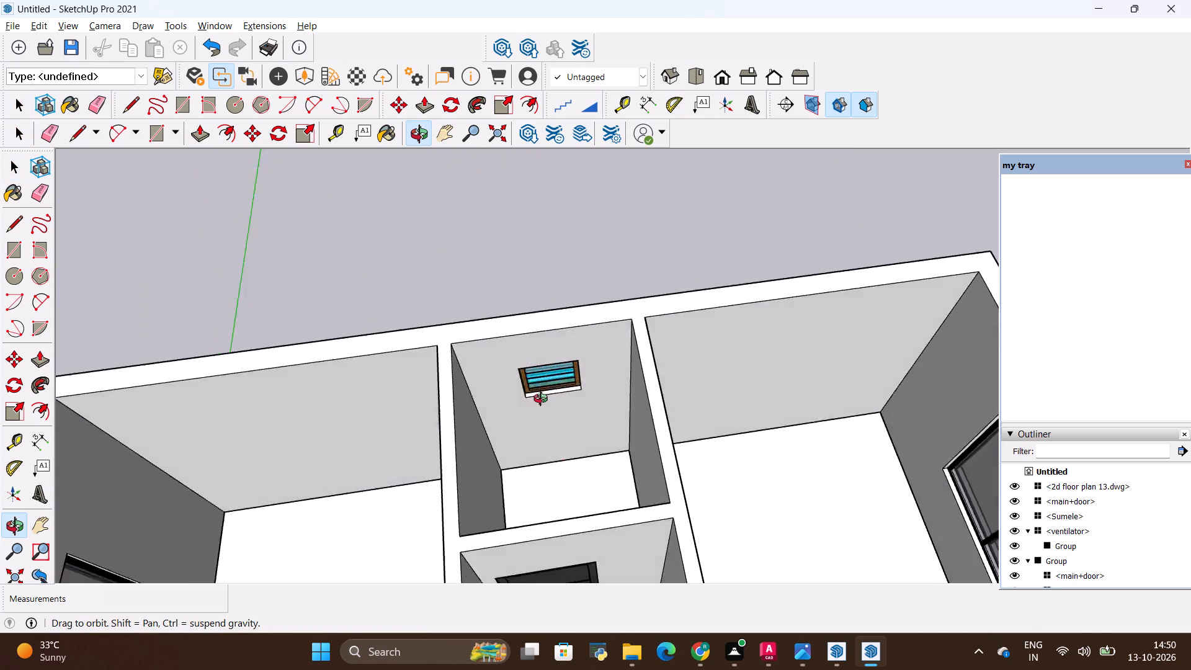
middle_click_drag(542, 388, 536, 345)
scroll(536, 344, "down", 17)
middle_click_drag(567, 458, 561, 287)
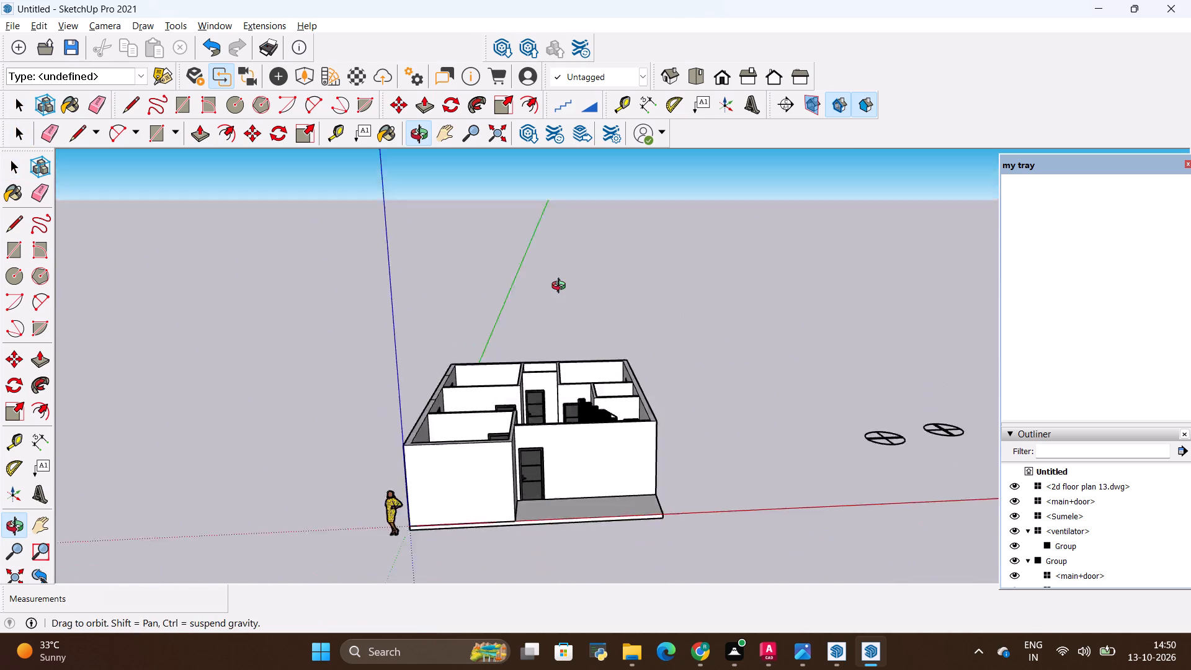
middle_click_drag(561, 287, 560, 274)
middle_click_drag(537, 389, 534, 506)
scroll(530, 495, "down", 4)
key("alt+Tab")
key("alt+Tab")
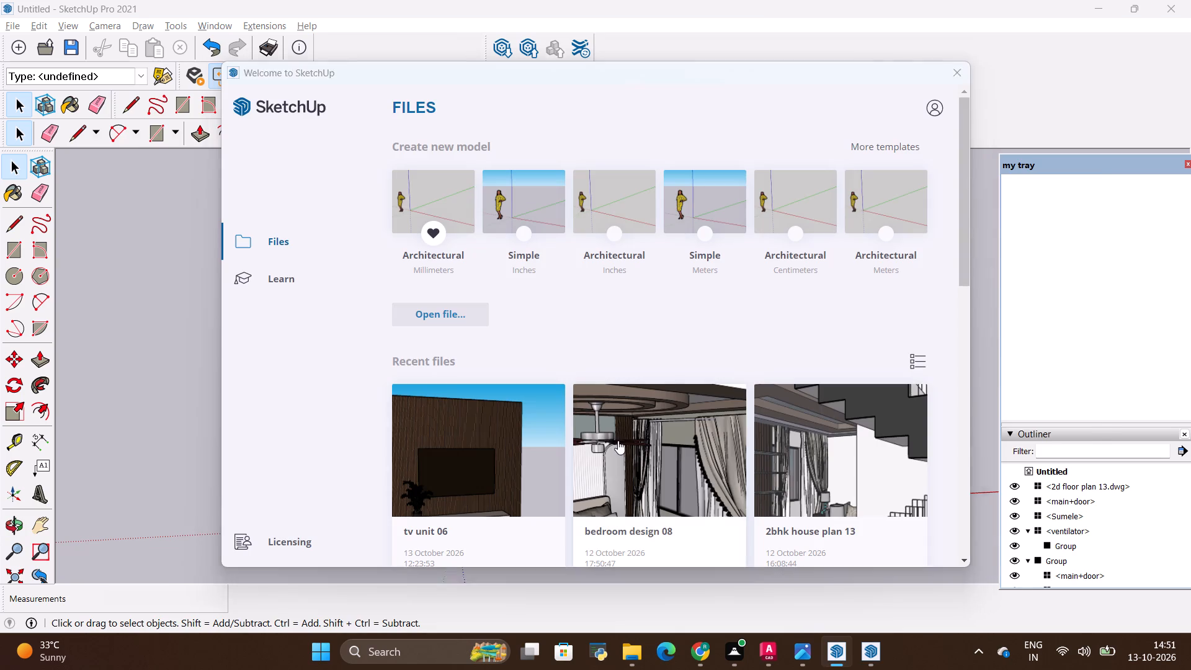
Erase the stray seam line across the top of the living room's outer wall above the window, and leave the wall group.
scroll(625, 395, "up", 1)
scroll(574, 490, "up", 9)
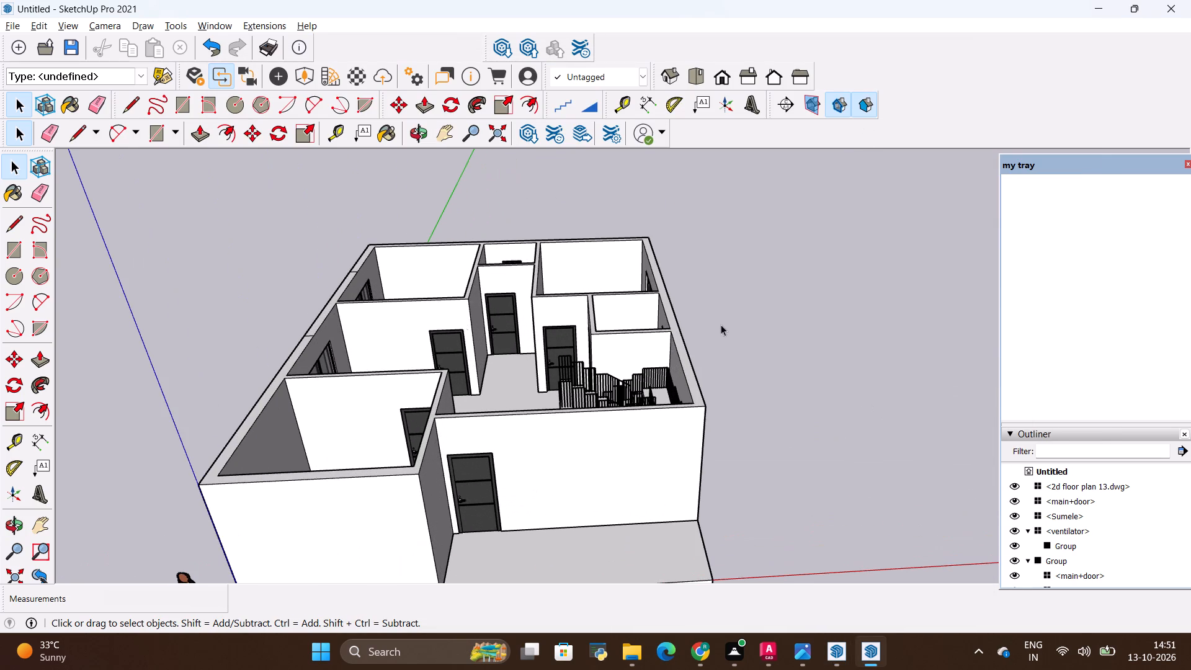
scroll(707, 308, "down", 5)
middle_click_drag(795, 266, 787, 383)
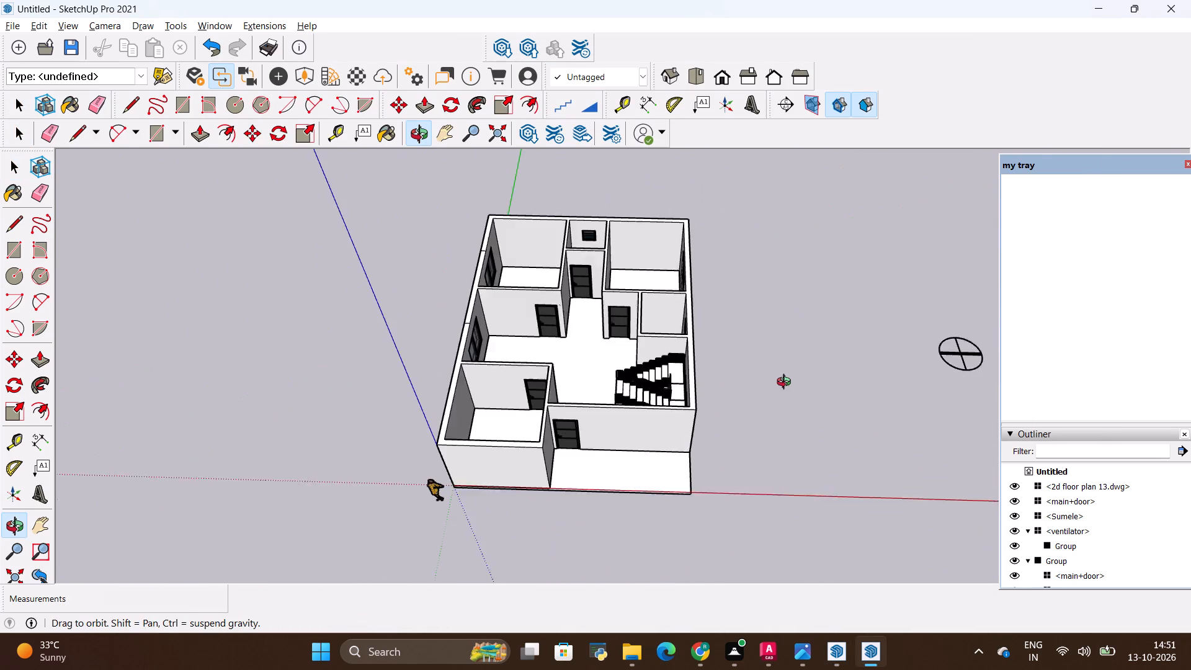
middle_click_drag(787, 383, 794, 383)
scroll(666, 342, "up", 5)
scroll(514, 323, "up", 3)
scroll(515, 321, "down", 5)
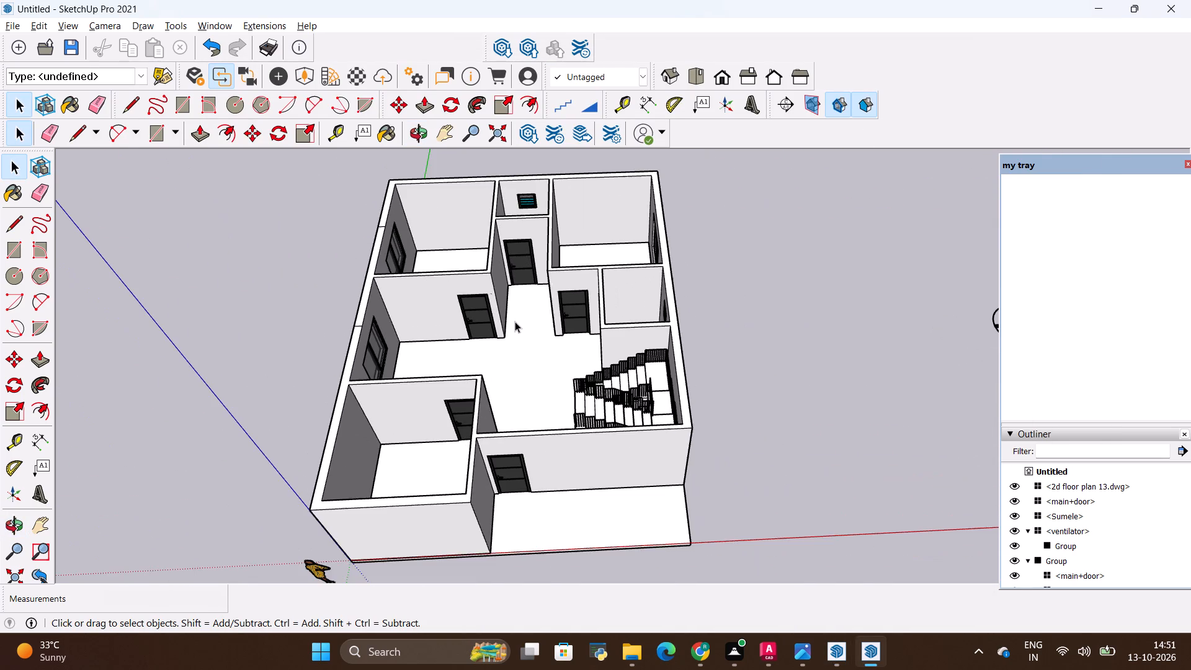
scroll(400, 323, "up", 10)
middle_click_drag(342, 337, 318, 364)
scroll(277, 319, "up", 5)
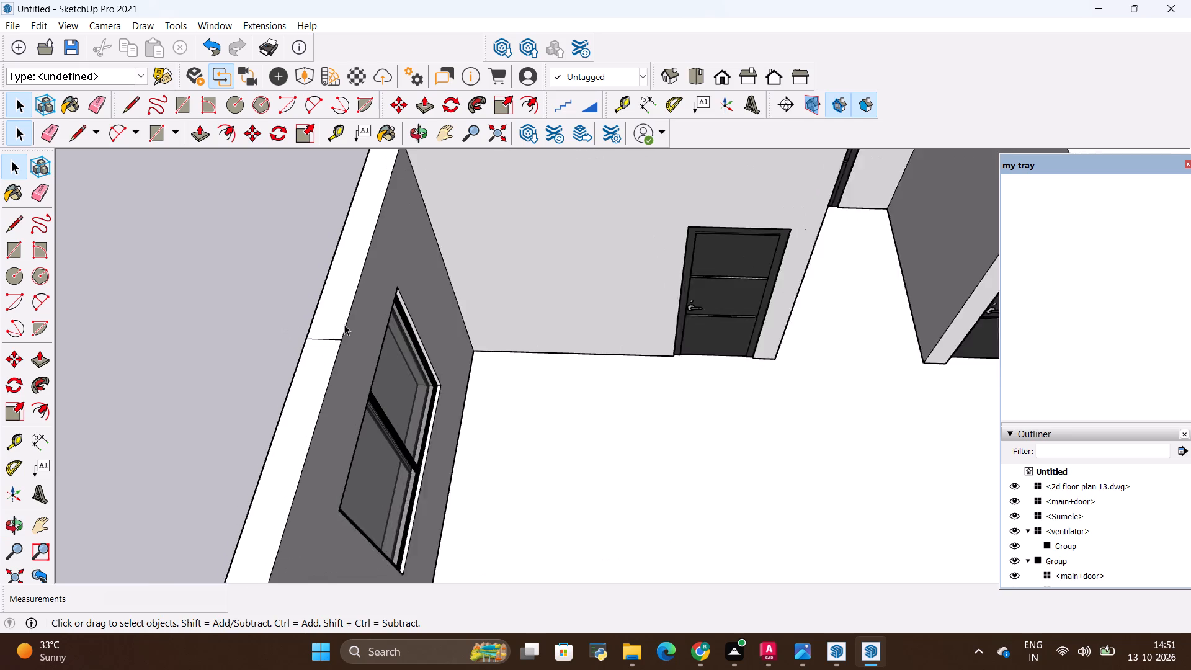
scroll(344, 324, "up", 3)
double_click(331, 326)
key("e")
left_click_drag(326, 332, 319, 358)
scroll(321, 355, "down", 5)
left_click(226, 319)
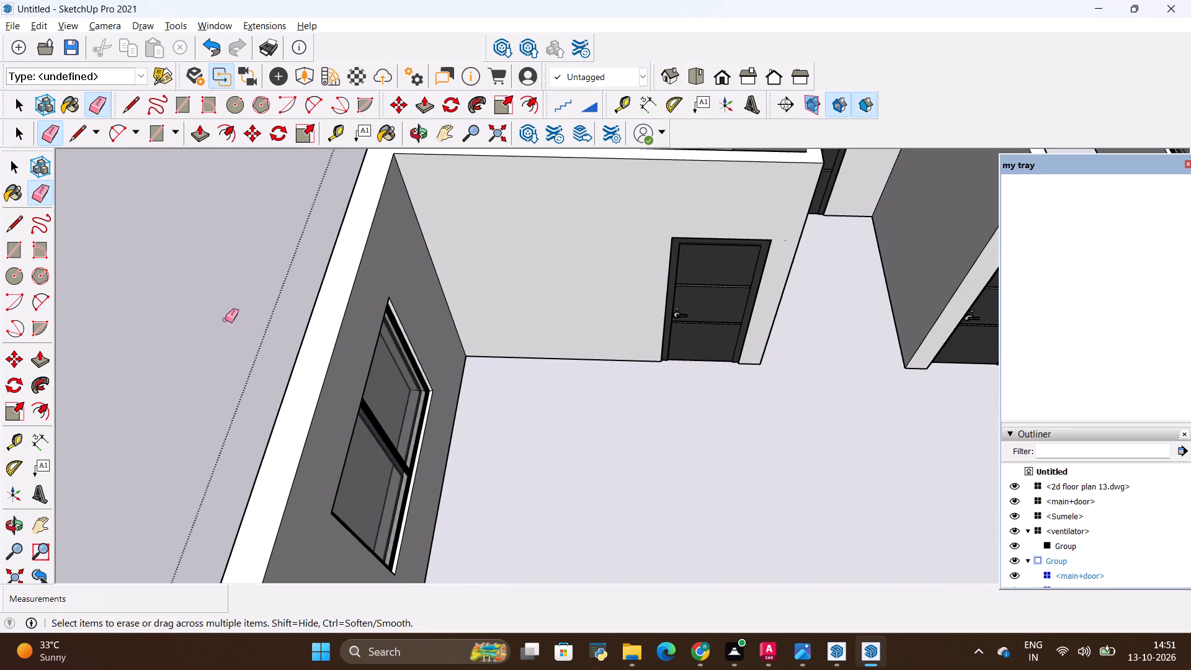
key("space")
left_click(225, 319)
Examine the wall tops, bedrooms, bathrooms and staircase from several angles for remaining stray lines.
scroll(243, 312, "down", 17)
scroll(244, 312, "down", 7)
middle_click_drag(415, 375, 296, 387)
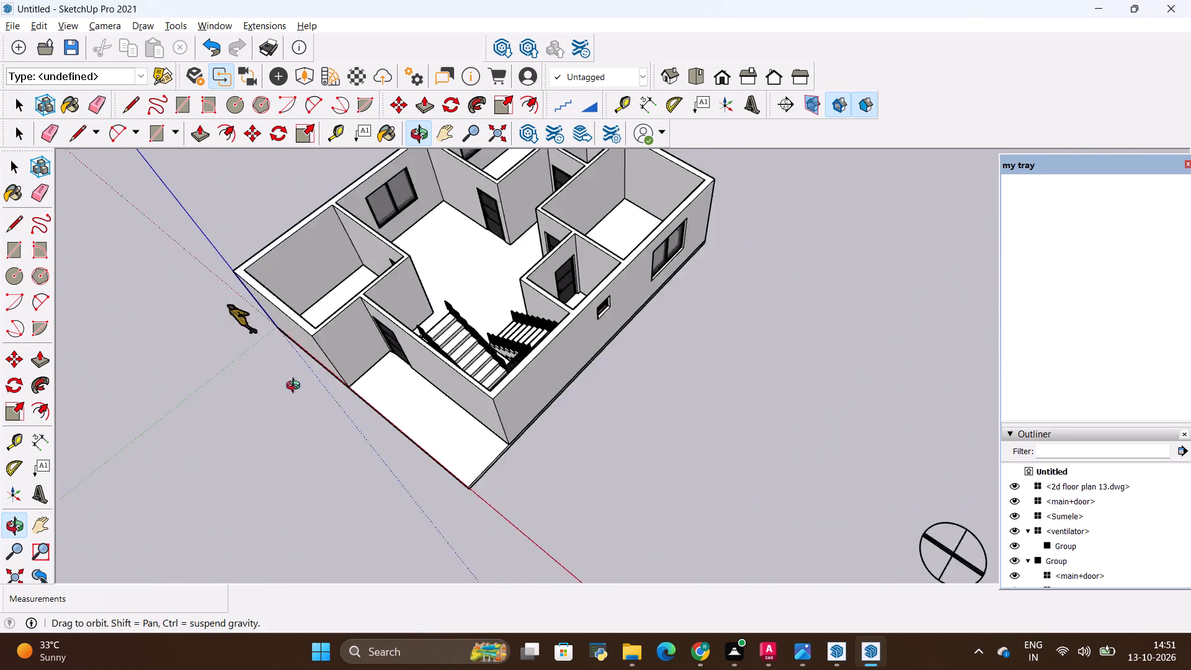
middle_click_drag(296, 387, 481, 271)
scroll(785, 287, "down", 5)
scroll(587, 288, "up", 6)
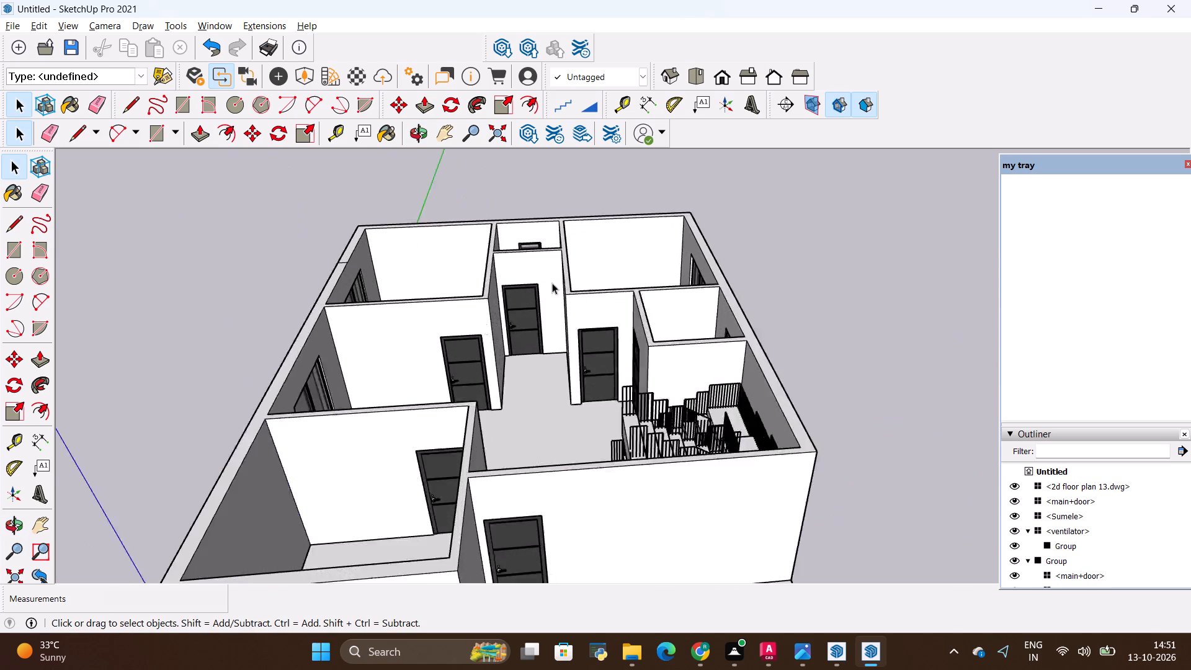
scroll(552, 283, "up", 8)
scroll(607, 233, "down", 9)
scroll(671, 187, "up", 3)
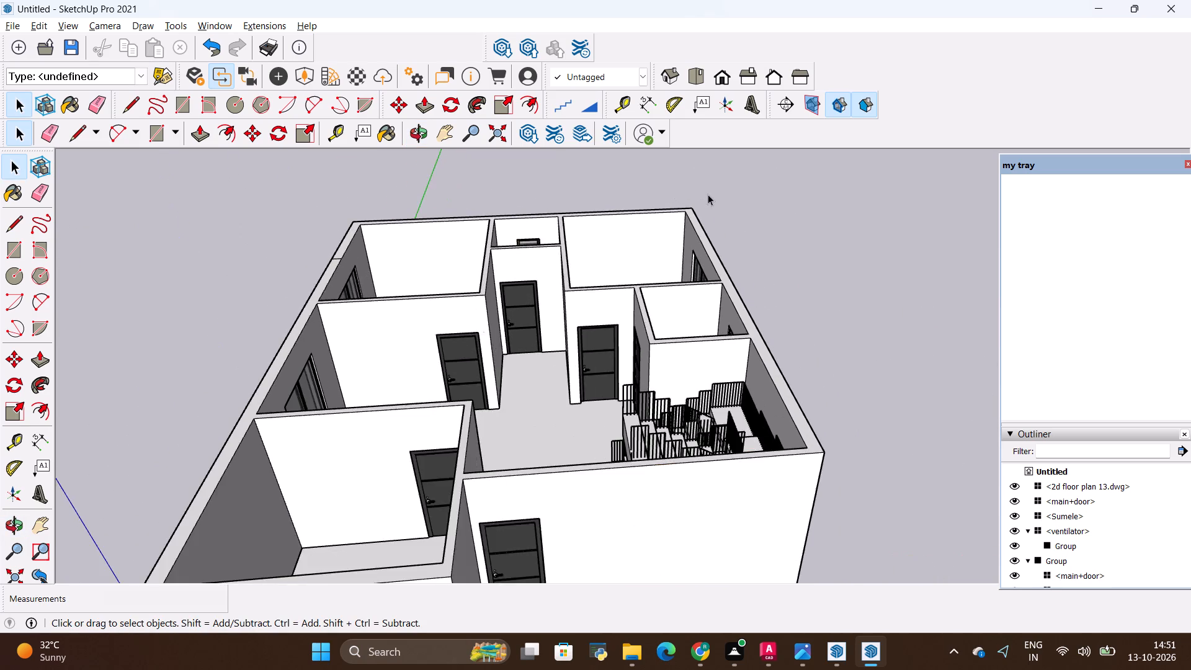
scroll(708, 194, "up", 4)
middle_click_drag(682, 365, 588, 544)
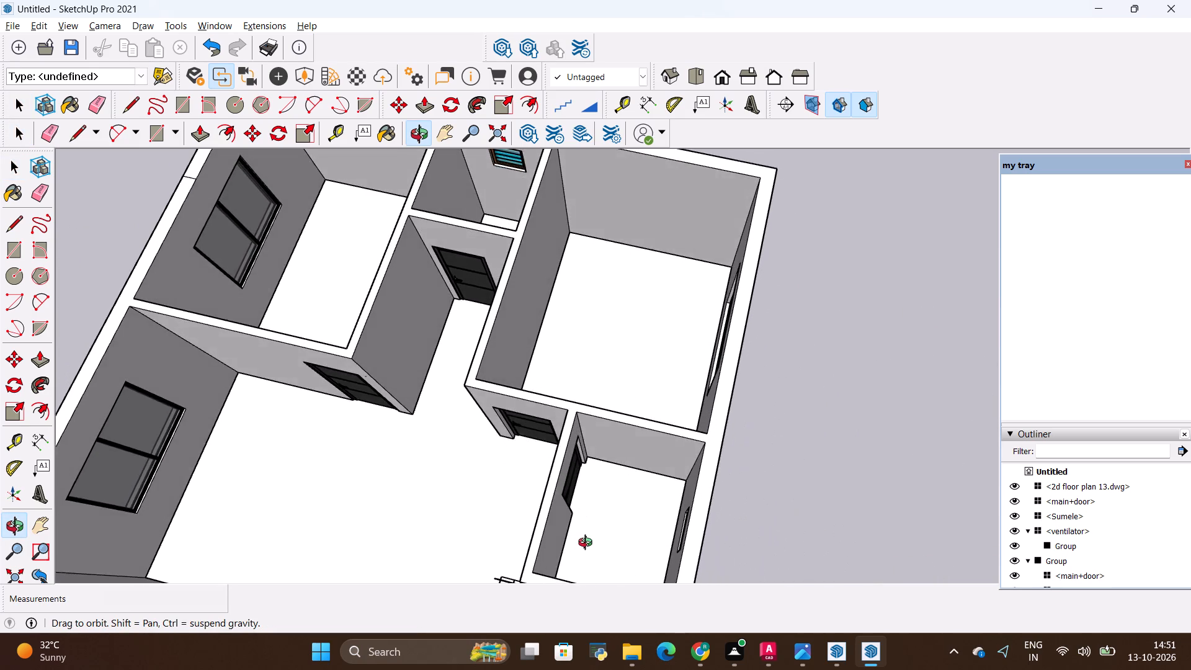
middle_click_drag(588, 544, 690, 432)
scroll(733, 329, "down", 11)
middle_click_drag(736, 343, 669, 450)
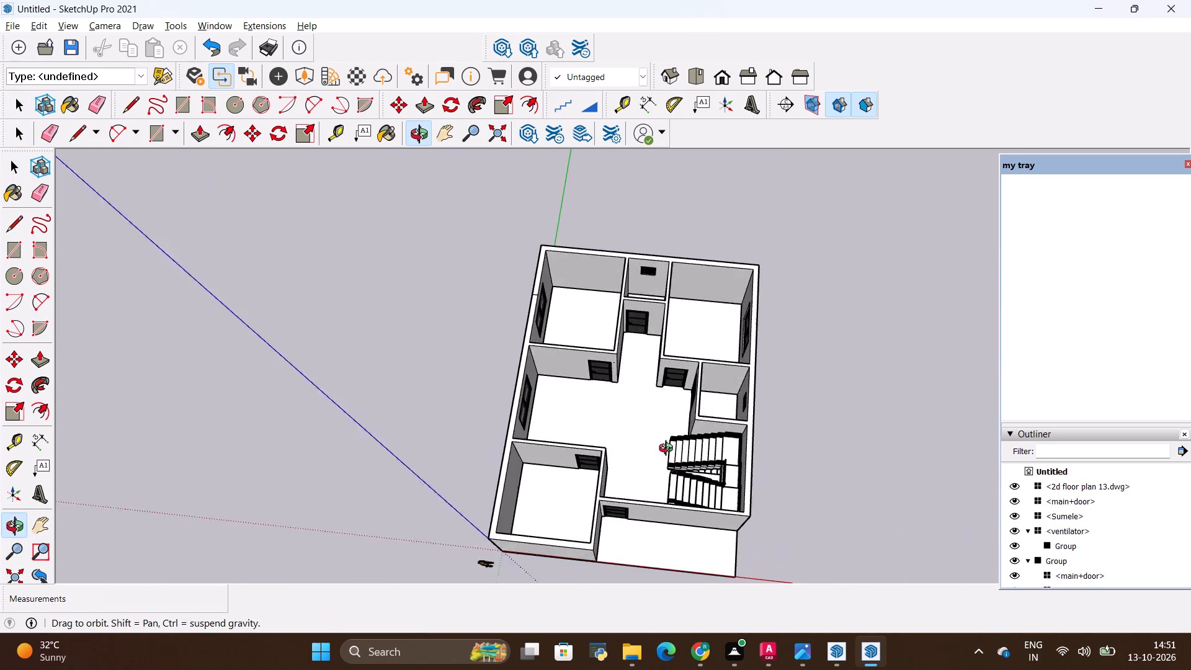
Examine the house's rooms, wall tops, staircase and rear side from several angles for remaining stray lines.
middle_click_drag(669, 450, 656, 470)
scroll(576, 235, "up", 6)
middle_click_drag(651, 273, 648, 182)
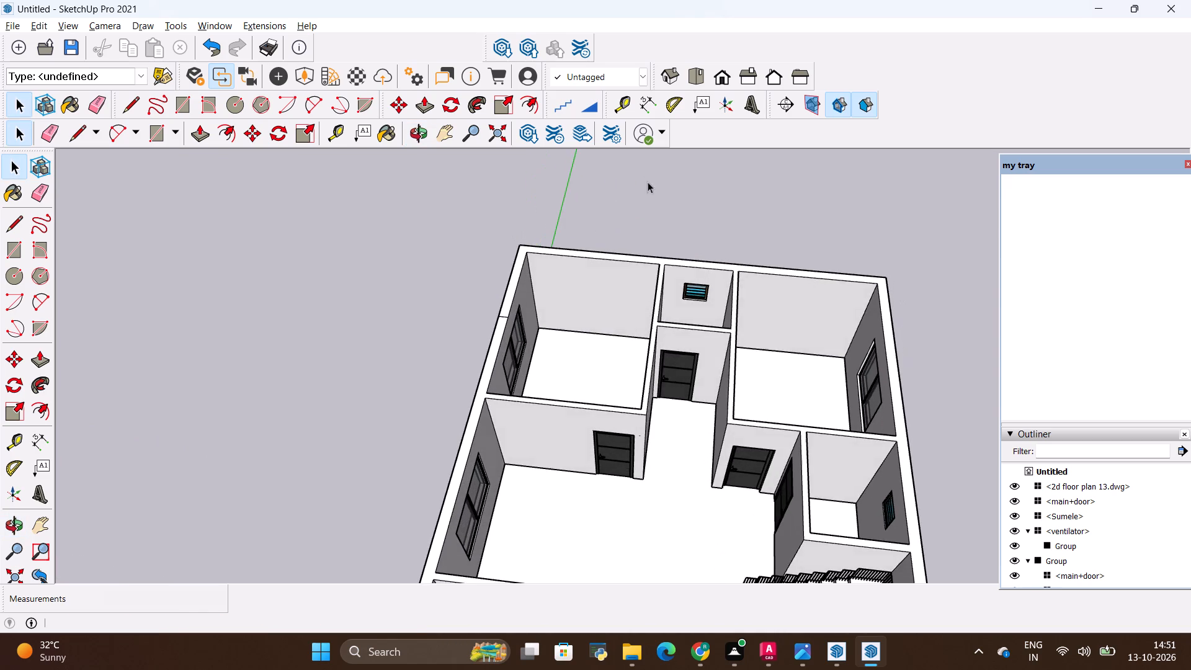
middle_click_drag(668, 390, 688, 212)
middle_click_drag(700, 398, 705, 451)
scroll(701, 440, "down", 5)
scroll(771, 508, "up", 1)
middle_click_drag(771, 508, 772, 440)
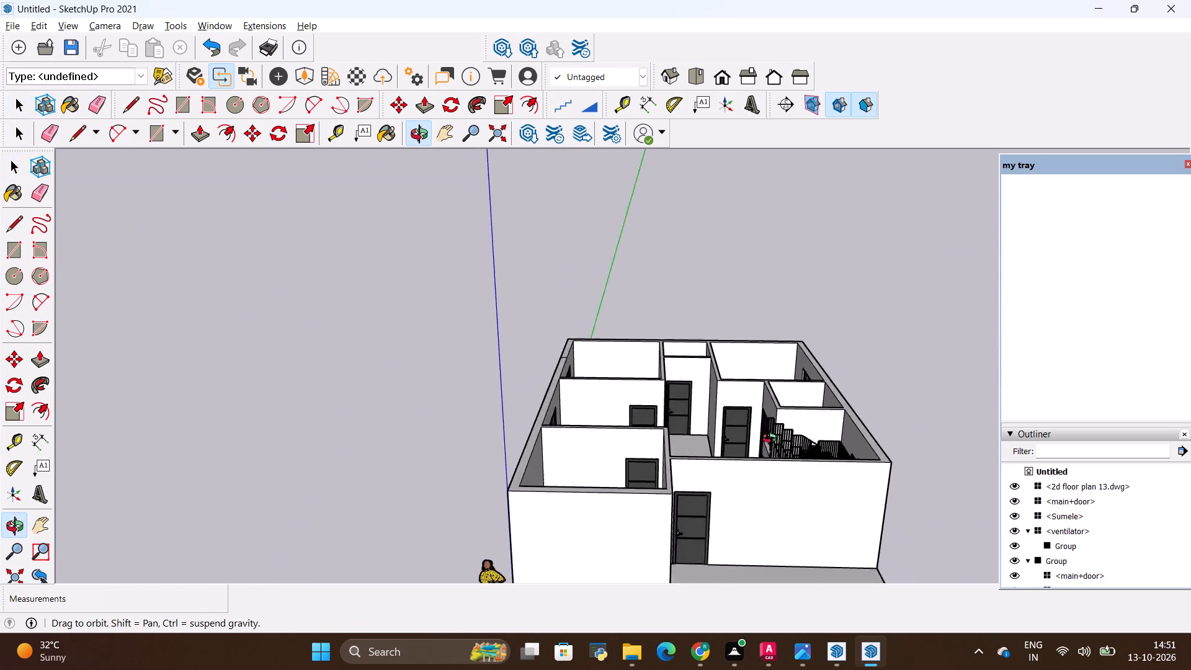
middle_click_drag(772, 440, 762, 464)
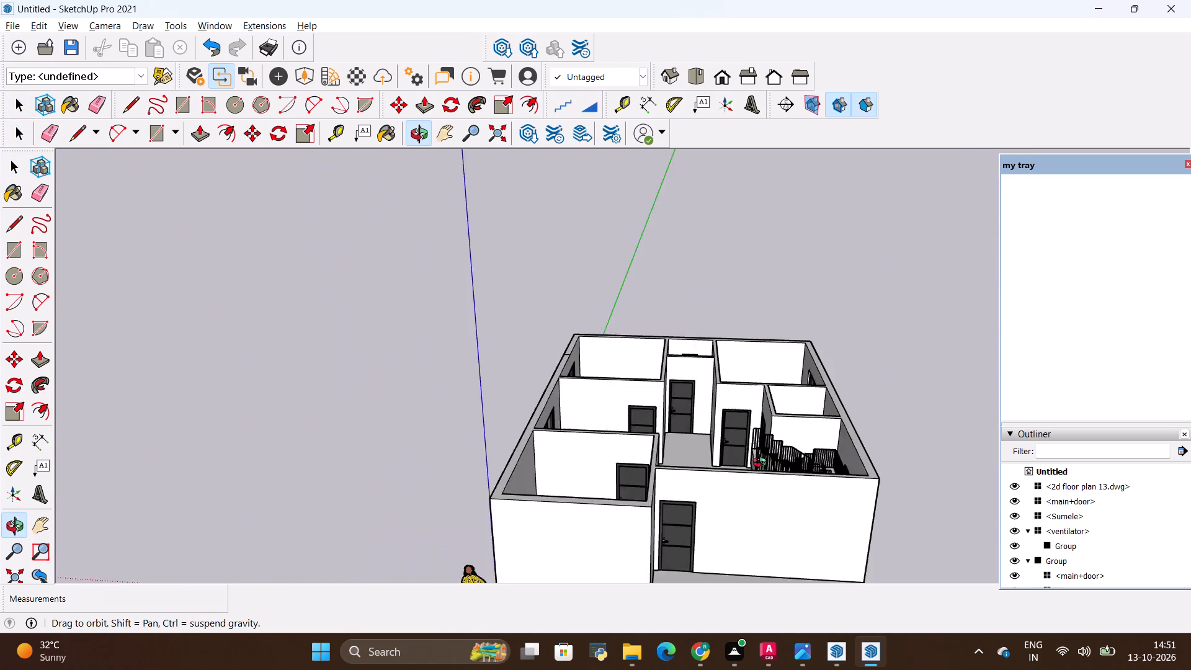
middle_click_drag(762, 464, 770, 455)
scroll(765, 511, "down", 9)
scroll(780, 527, "up", 10)
middle_click_drag(868, 411, 898, 486)
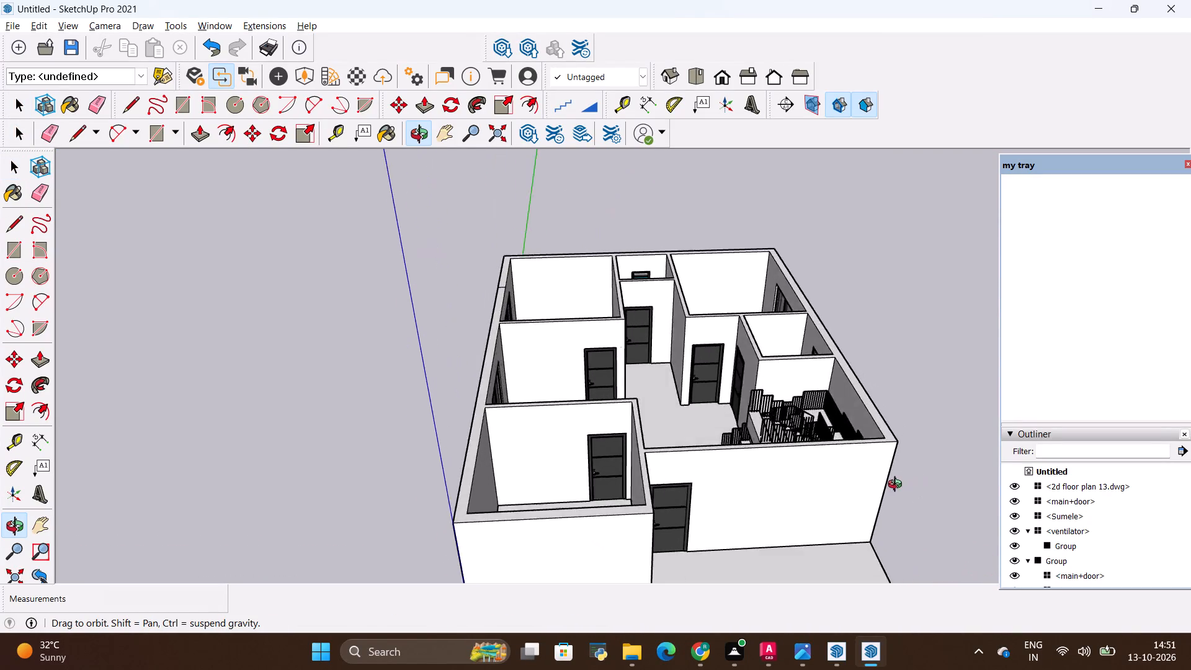
middle_click_drag(898, 486, 739, 379)
scroll(739, 379, "up", 1)
key("alt+Tab")
key("alt+Tab")
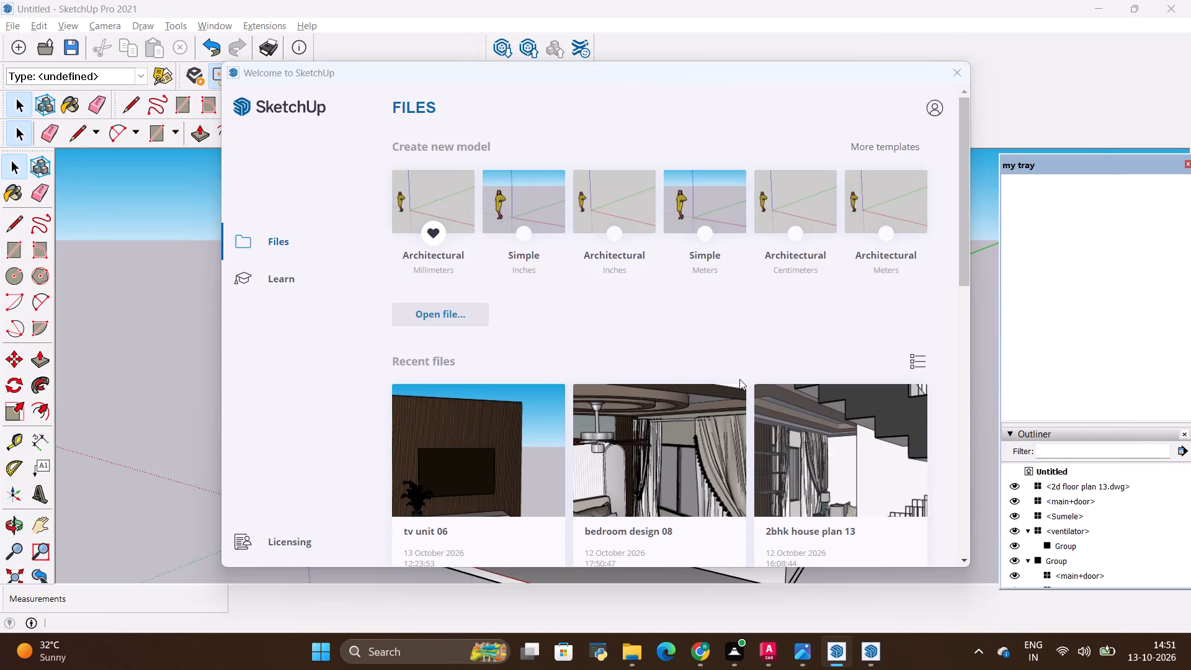
scroll(680, 365, "down", 5)
middle_click_drag(862, 393, 130, 469)
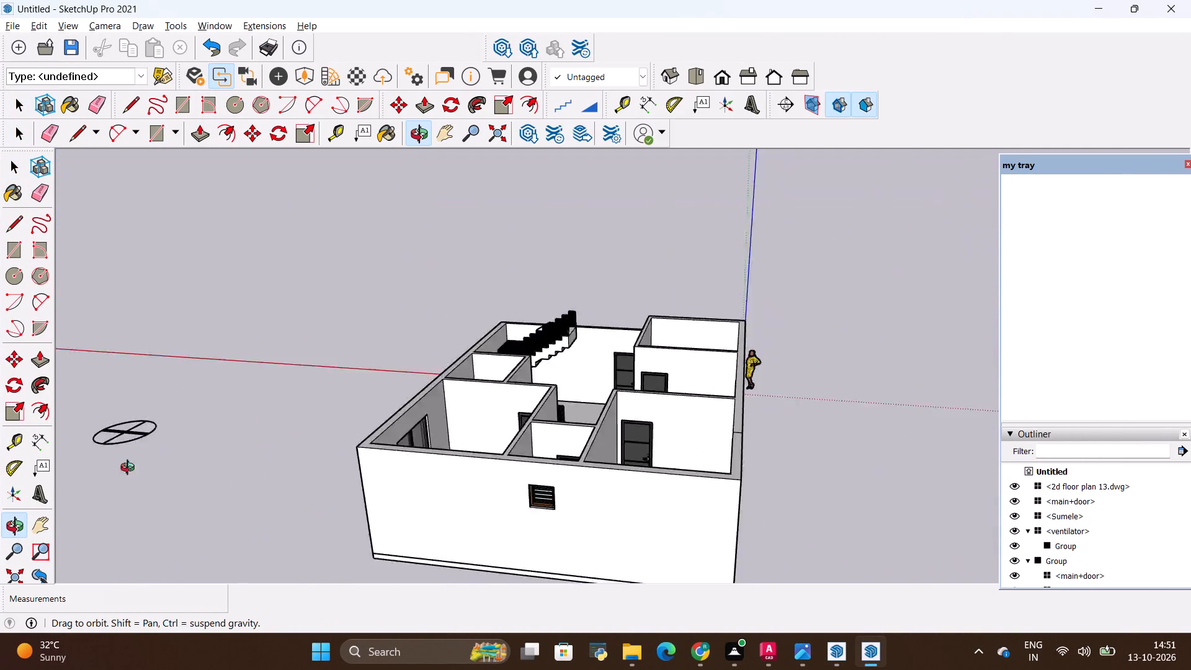
middle_click_drag(130, 469, 751, 509)
scroll(568, 461, "down", 5)
middle_click_drag(500, 462, 673, 495)
scroll(680, 492, "up", 1)
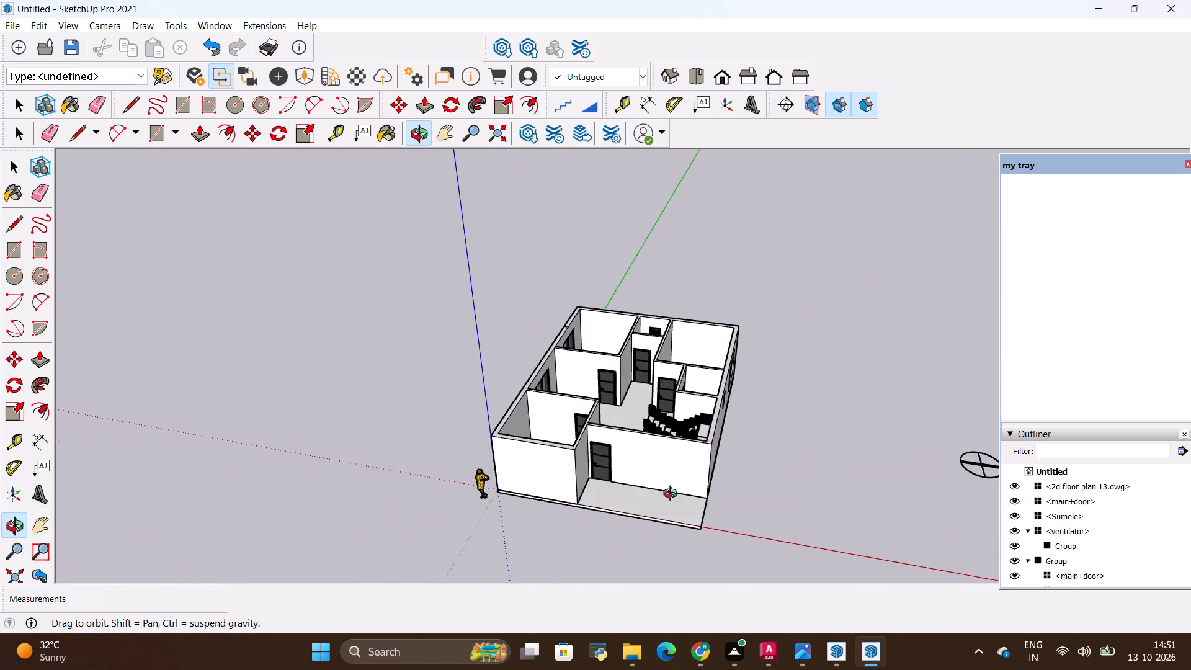
middle_click_drag(673, 495, 672, 495)
key("alt+Tab")
key("alt+Tab")
scroll(670, 482, "up", 1)
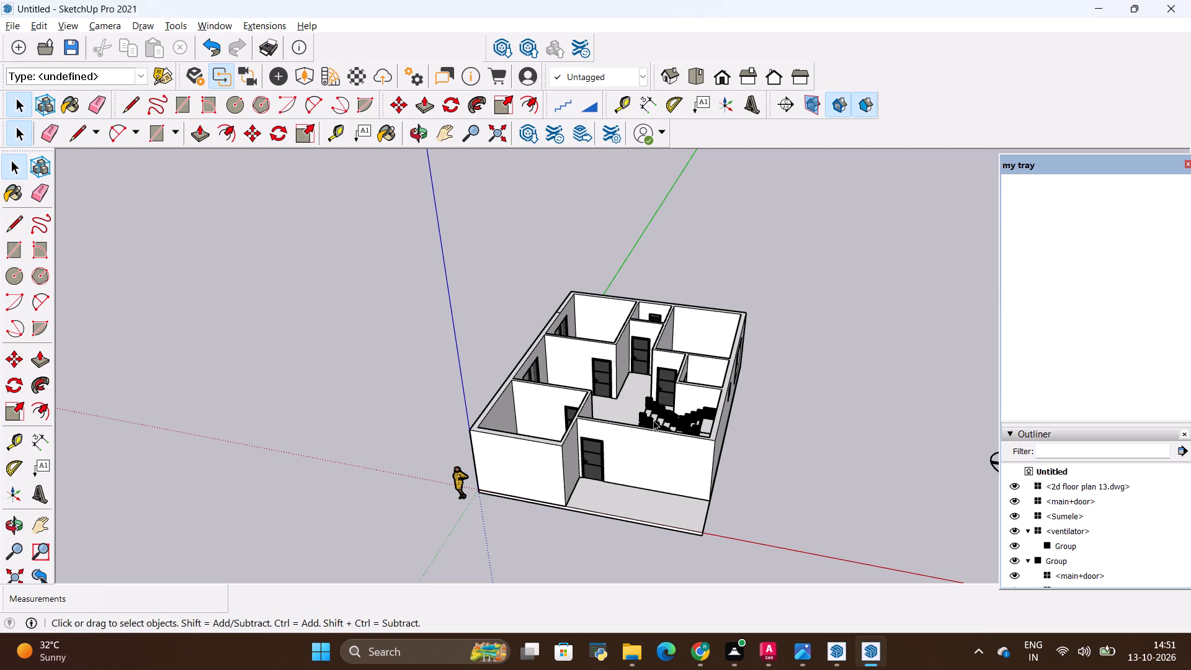
scroll(635, 434, "up", 5)
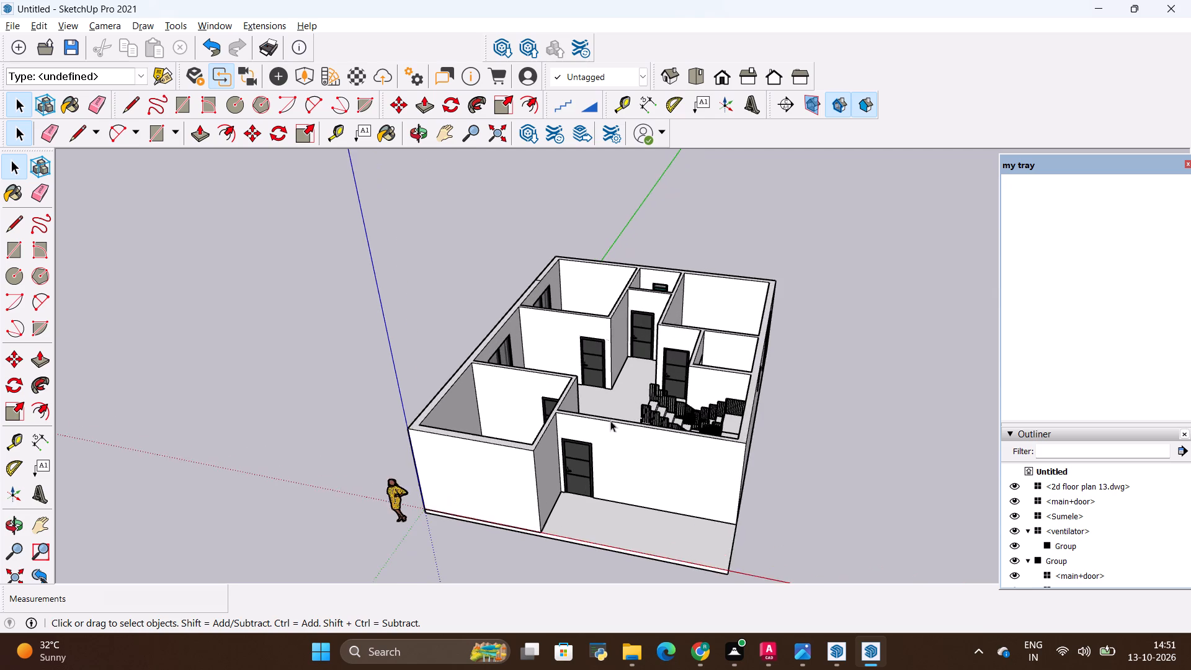
scroll(610, 421, "up", 8)
scroll(697, 355, "down", 5)
scroll(766, 252, "up", 14)
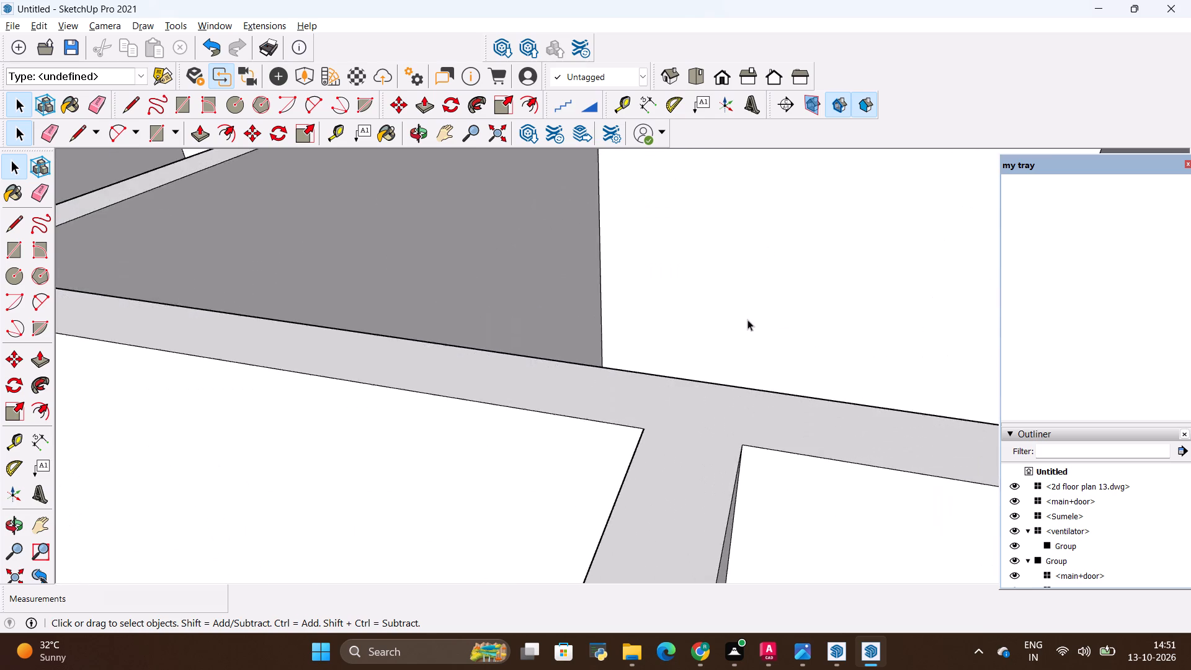
scroll(747, 319, "down", 11)
Erase the stray seam line across the top of the rear bedroom's outer wall beside the window, and leave the wall group.
middle_click_drag(612, 244, 618, 484)
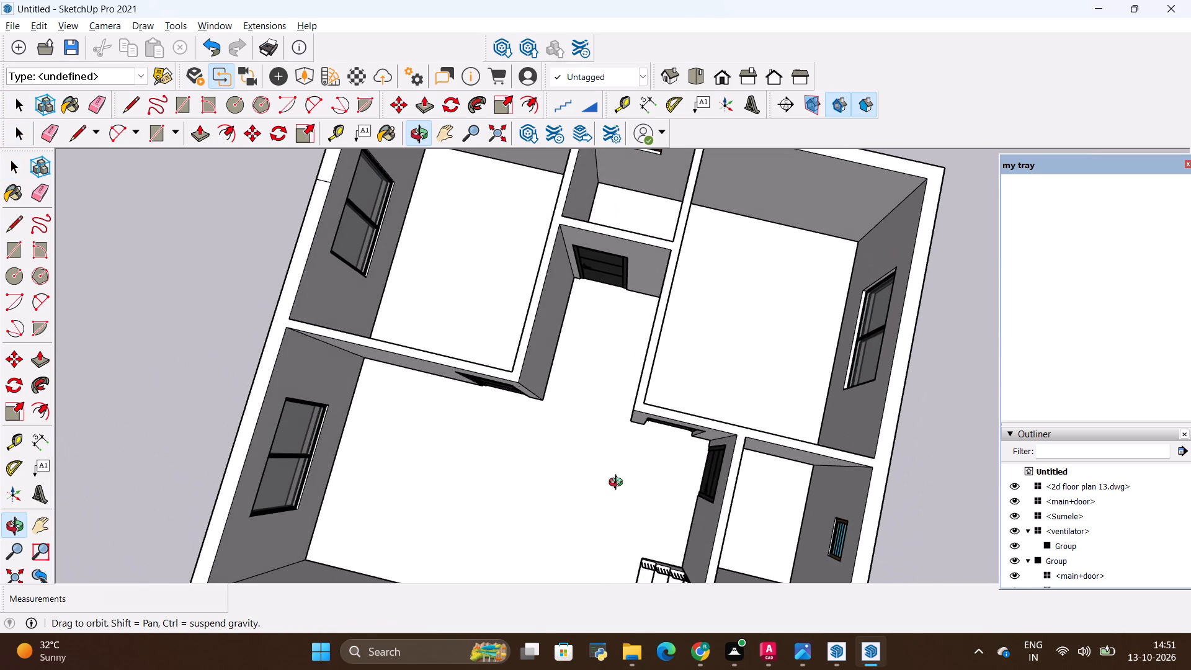
middle_click_drag(618, 484, 743, 433)
scroll(295, 346, "up", 4)
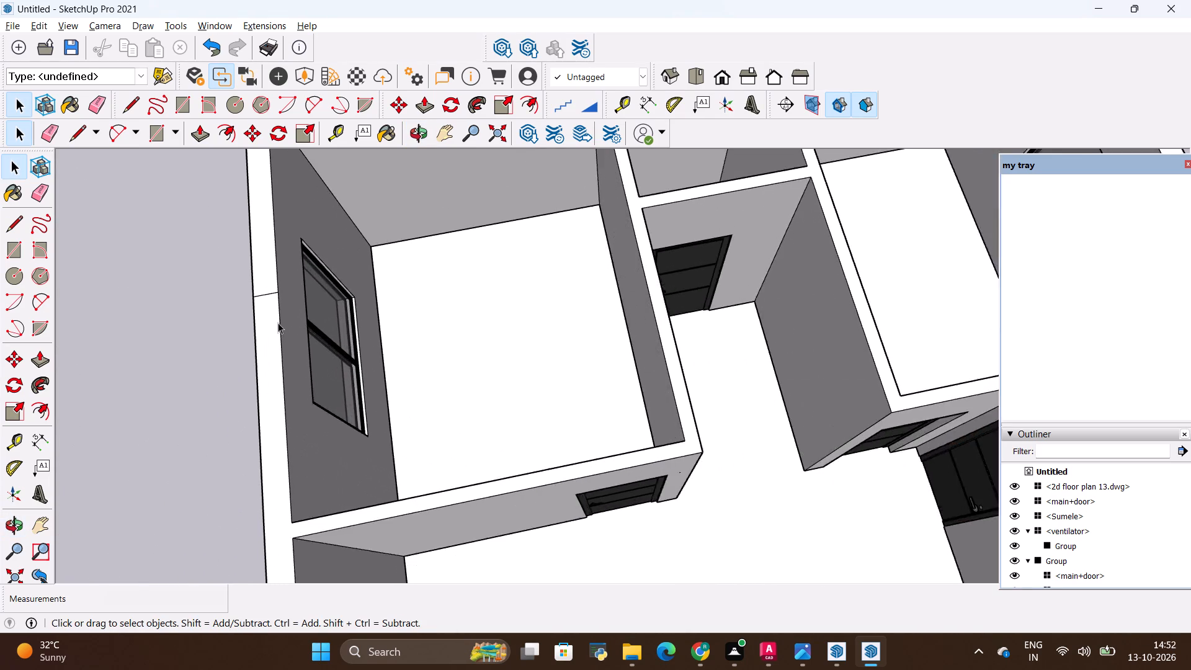
scroll(278, 323, "up", 4)
double_click(272, 323)
key("e")
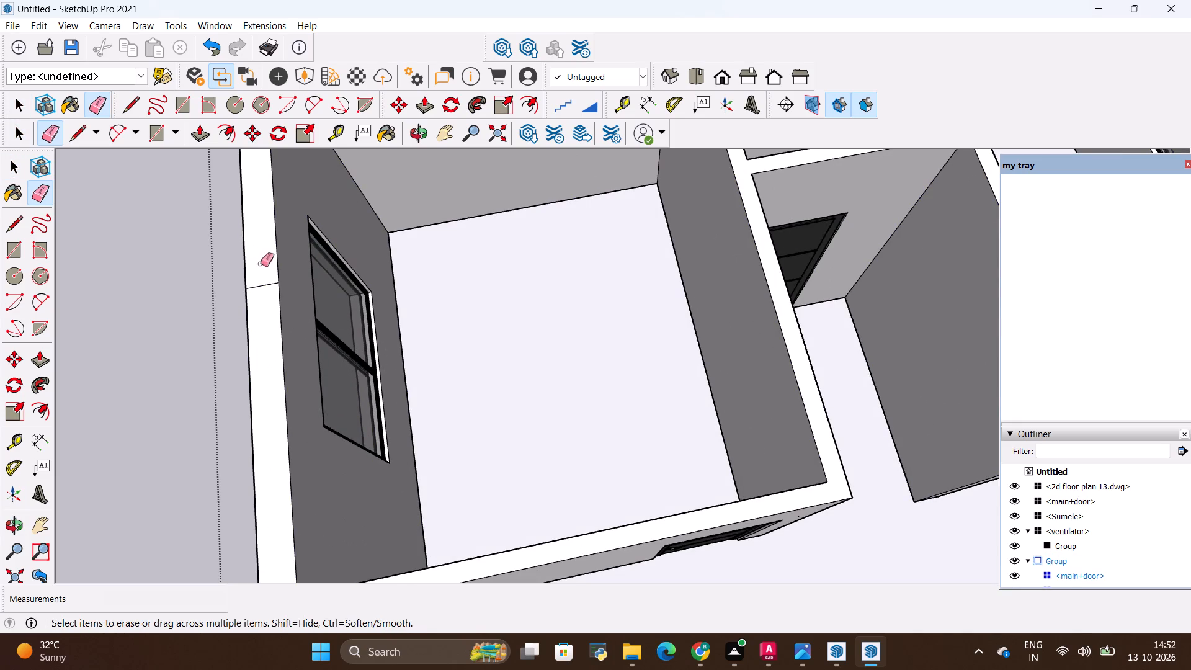
left_click_drag(253, 274, 256, 299)
key("space")
left_click(167, 284)
Examine the wall tops, rooms and staircase from above and around the house for further leftover lines.
scroll(169, 285, "down", 4)
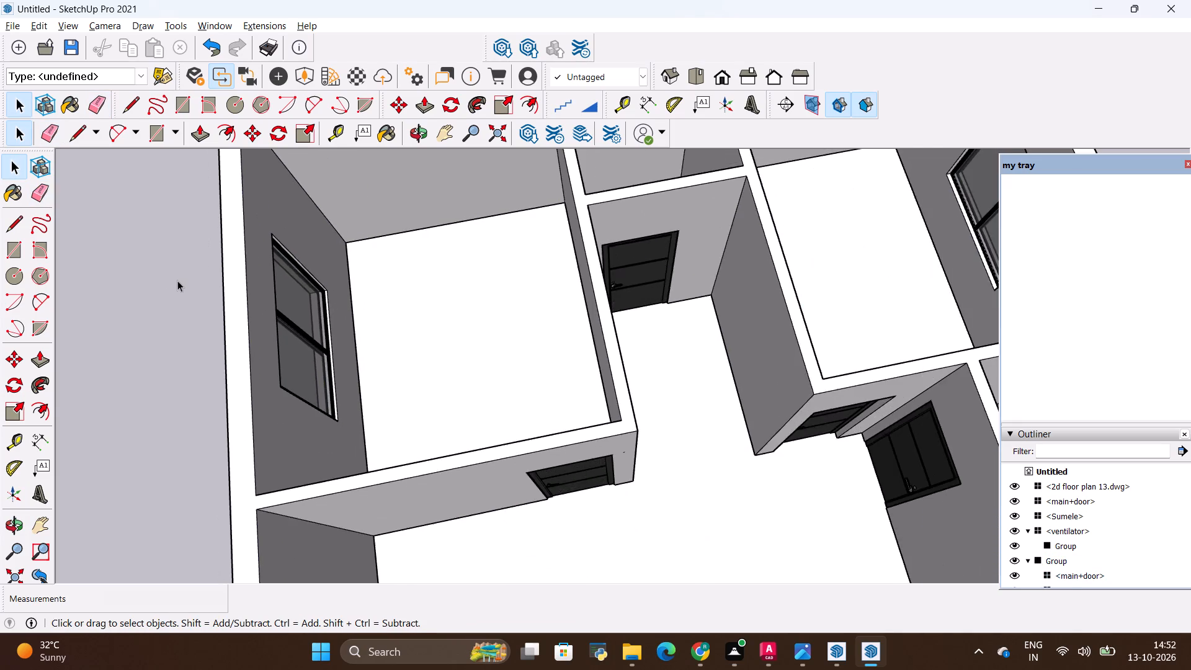
scroll(177, 280, "down", 20)
scroll(228, 339, "up", 10)
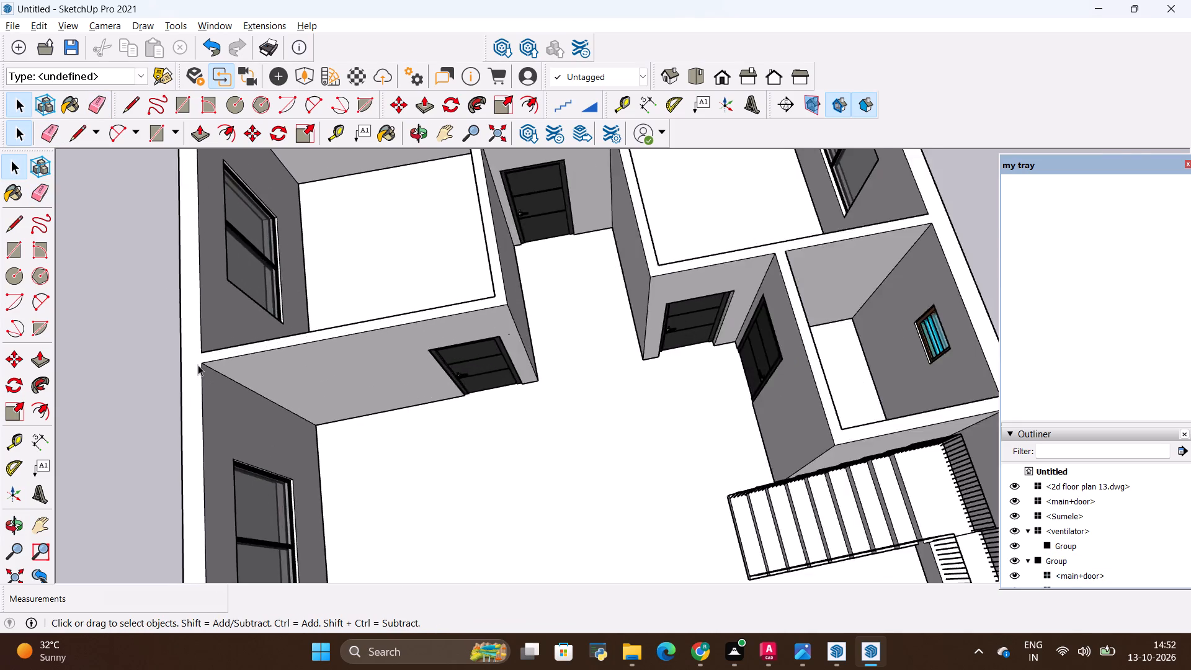
scroll(198, 365, "up", 4)
scroll(224, 353, "down", 10)
scroll(509, 331, "down", 4)
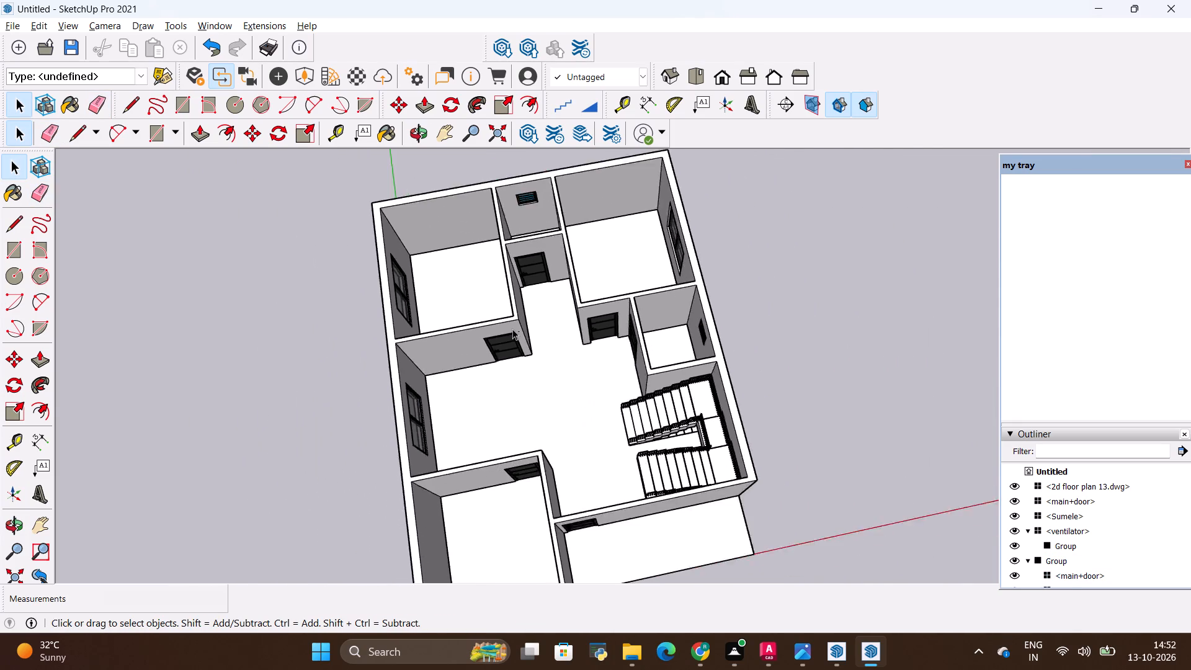
scroll(512, 329, "down", 7)
middle_click_drag(824, 432, 695, 256)
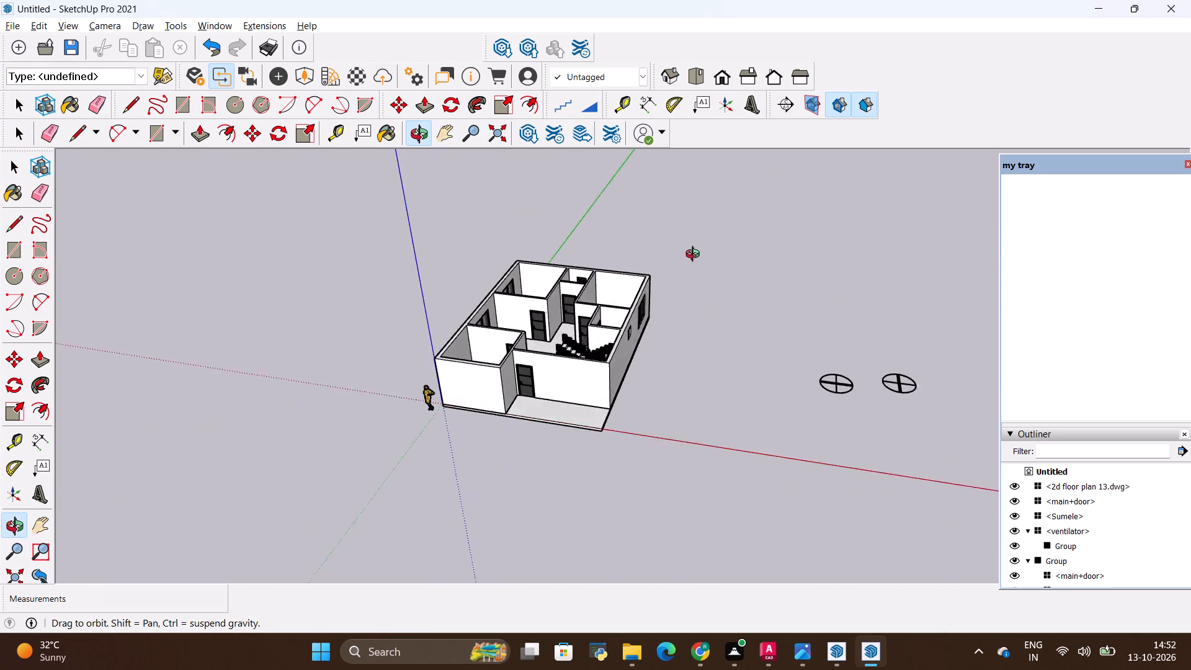
middle_click_drag(695, 256, 761, 254)
scroll(548, 325, "up", 8)
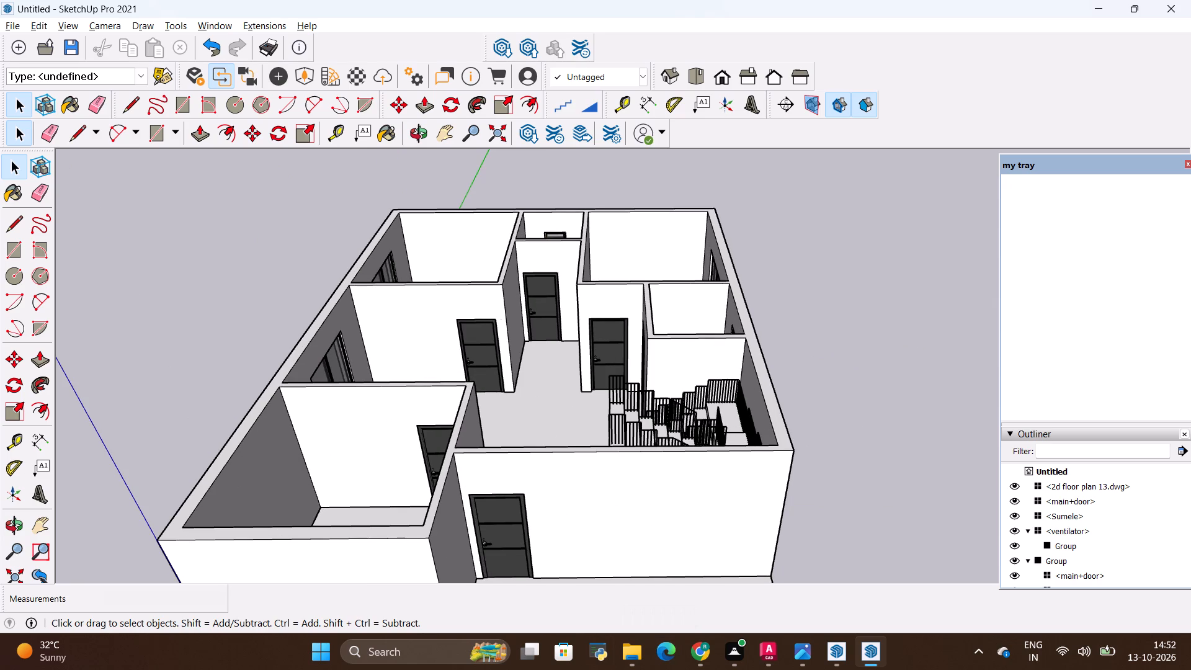
scroll(467, 221, "down", 4)
scroll(641, 400, "down", 5)
middle_click_drag(673, 351, 622, 453)
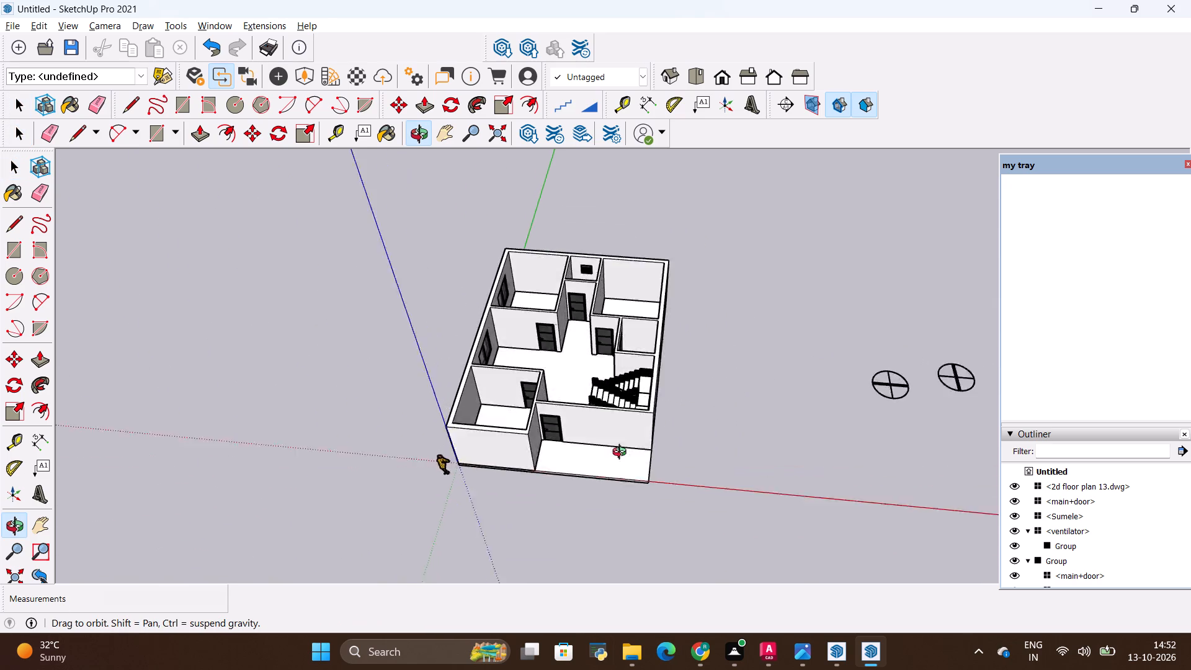
middle_click_drag(622, 453, 873, 511)
scroll(575, 365, "up", 3)
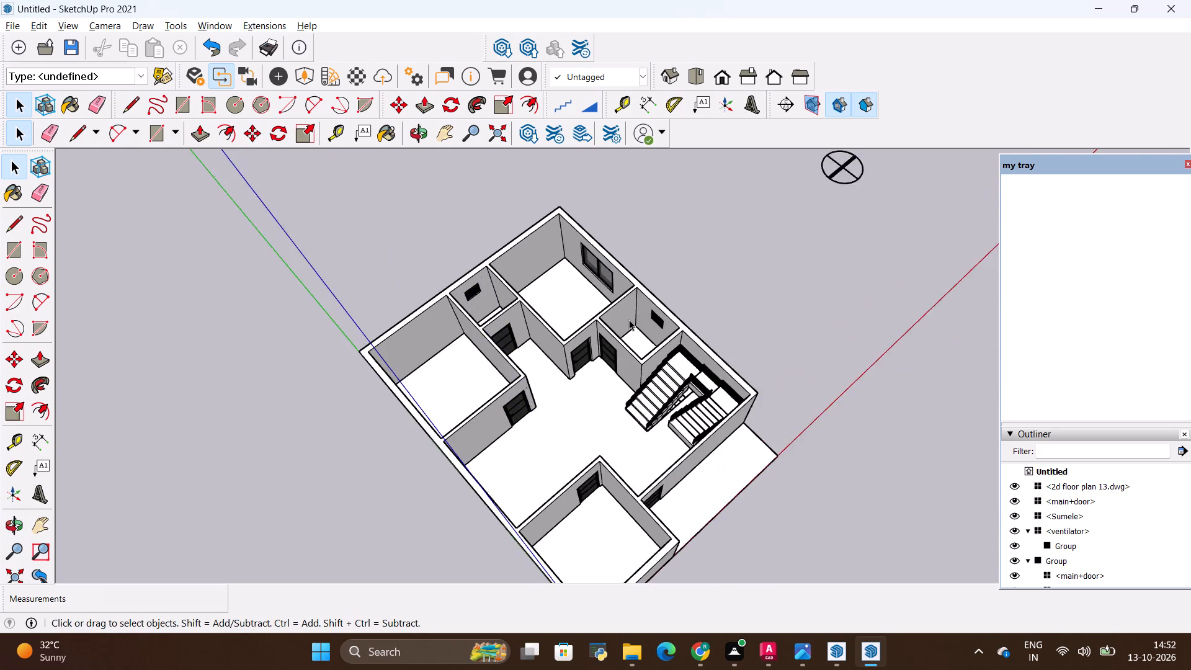
scroll(629, 319, "up", 2)
scroll(680, 373, "down", 4)
middle_click_drag(584, 453, 630, 434)
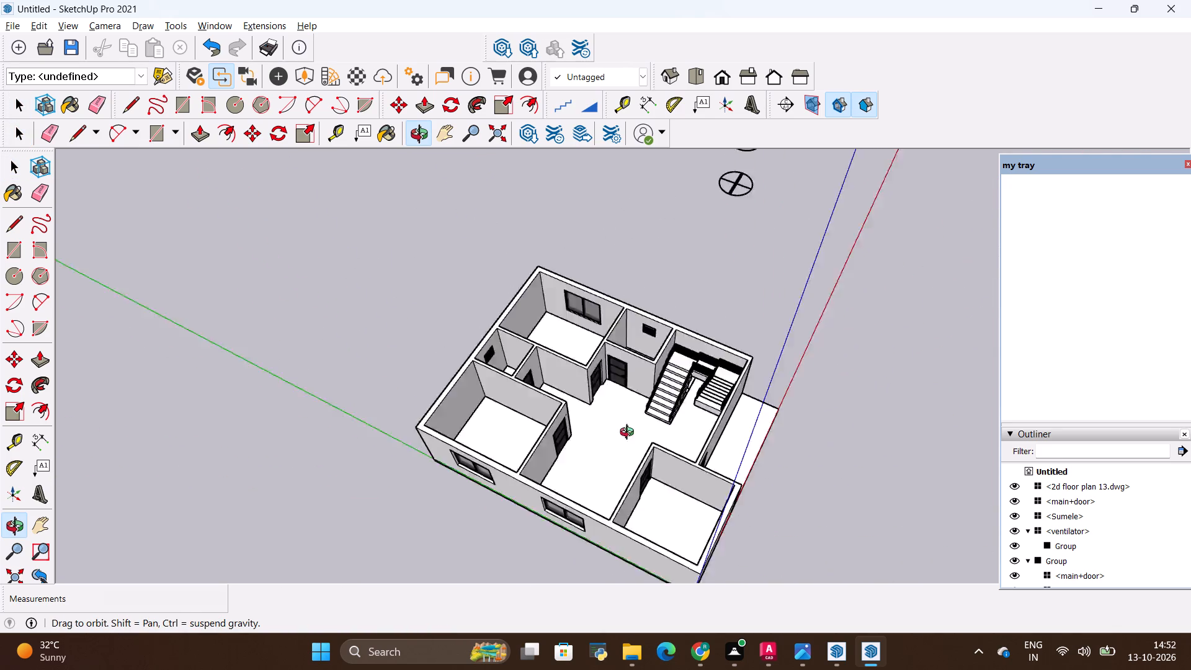
Open the house floor for editing and select its face.
middle_click_drag(630, 434, 343, 440)
scroll(532, 371, "up", 7)
double_click(580, 387)
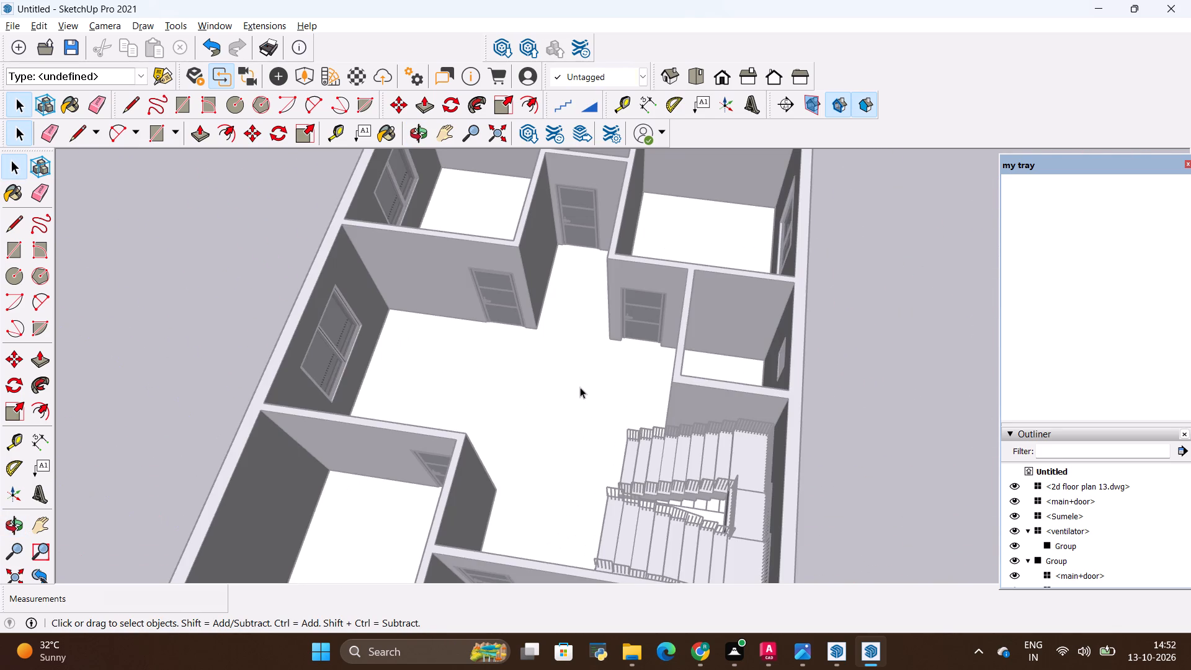
left_click(580, 387)
Start a new material textured with the brown-veined white marble image c03817249e6eaad776ee67ccda2330c4 from the all materials folder.
scroll(1148, 422, "up", 4)
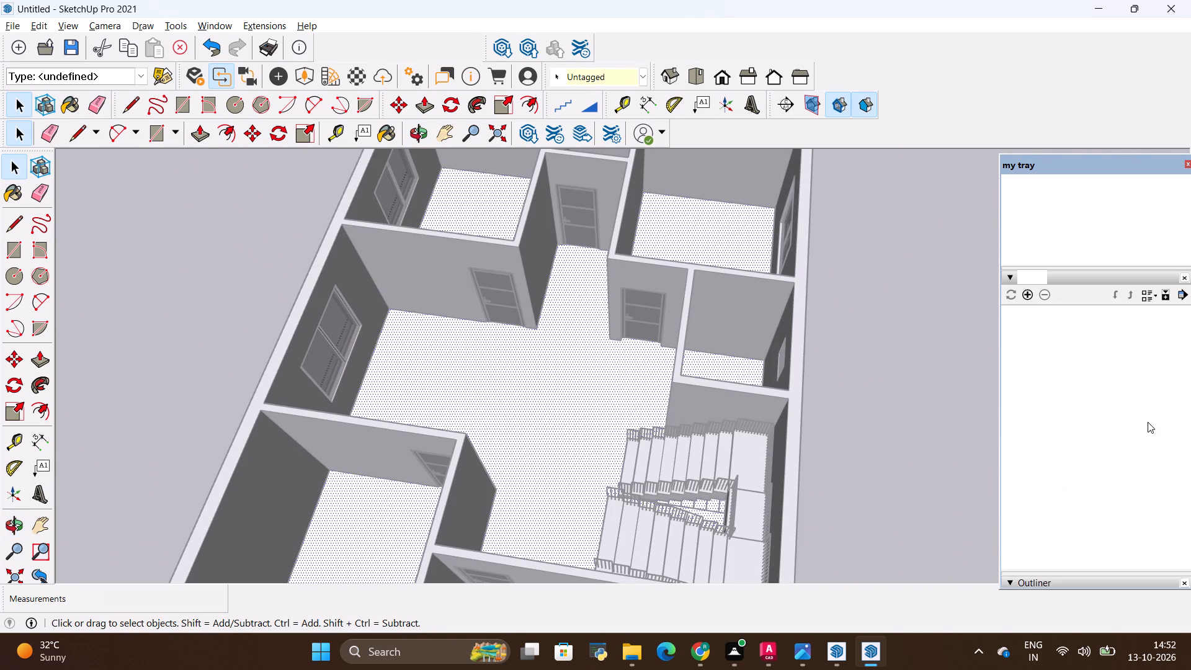
scroll(1148, 422, "up", 16)
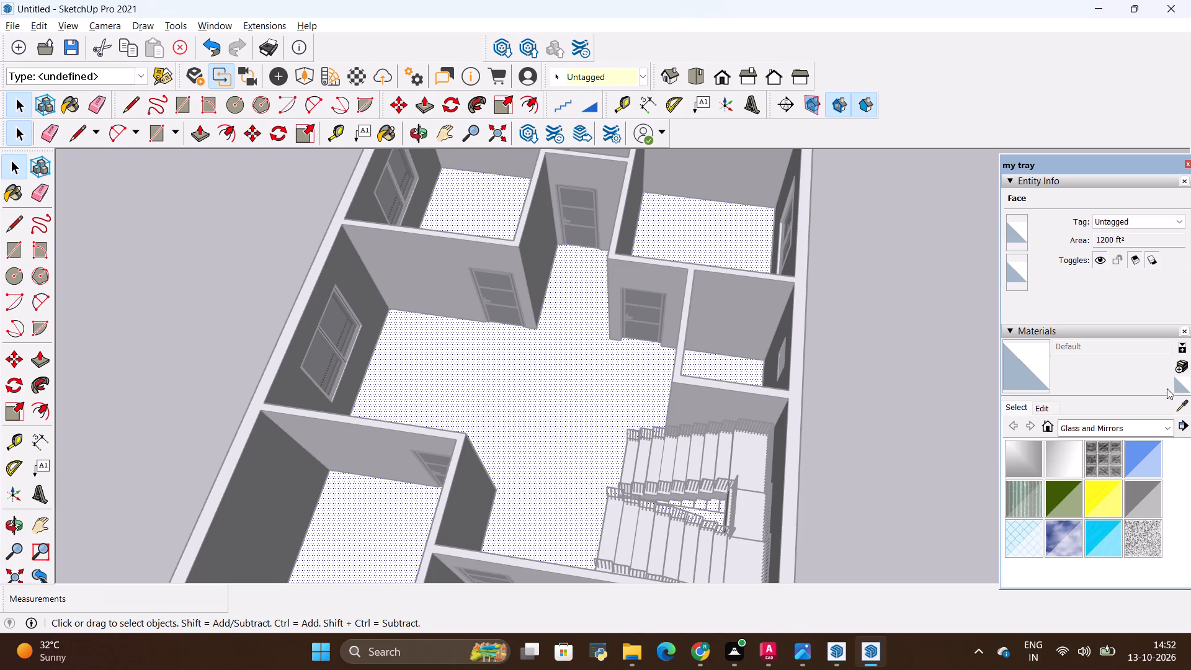
left_click(1181, 366)
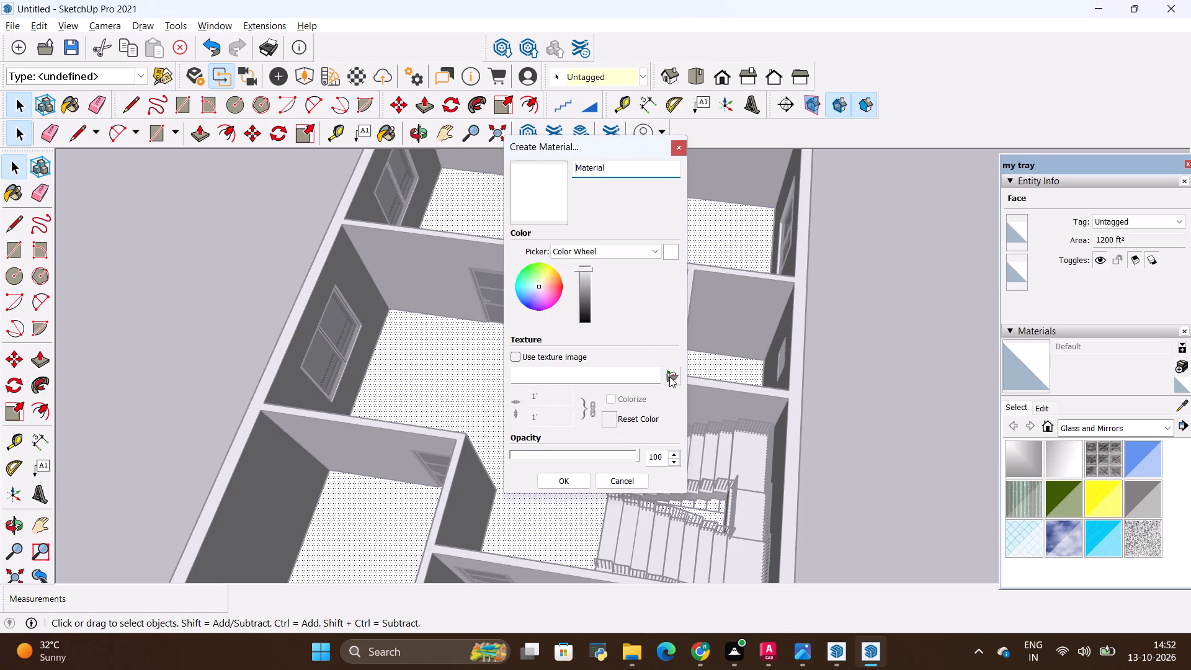
left_click(669, 377)
scroll(403, 333, "down", 4)
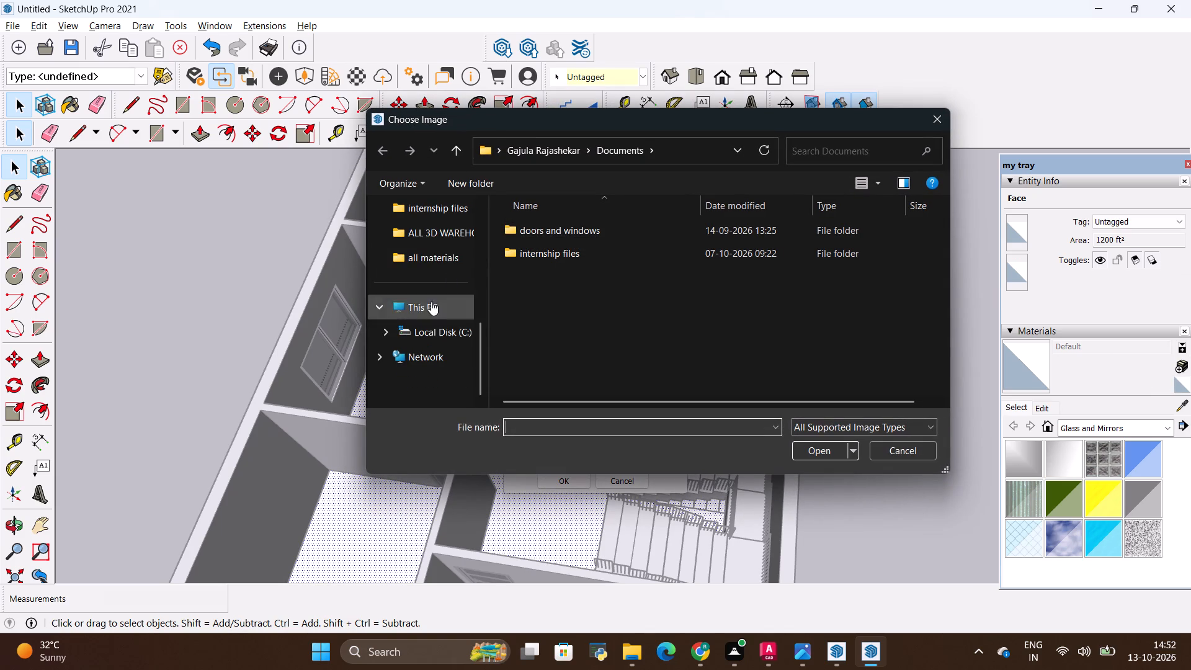
left_click(444, 263)
scroll(727, 319, "down", 2)
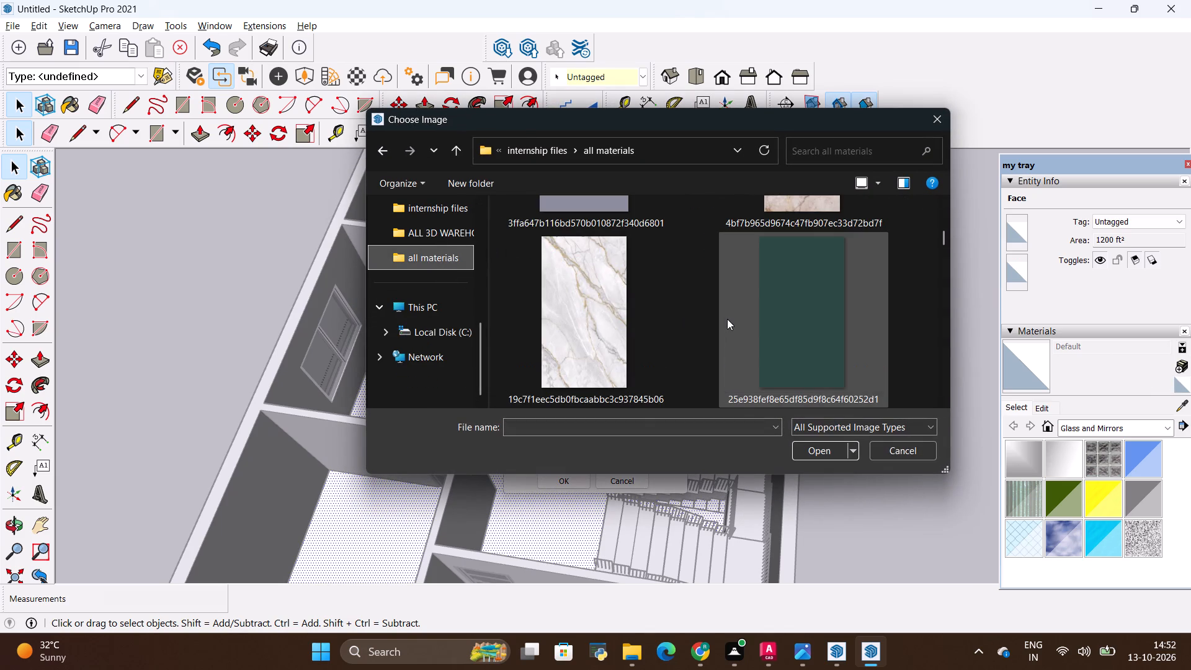
scroll(650, 321, "down", 3)
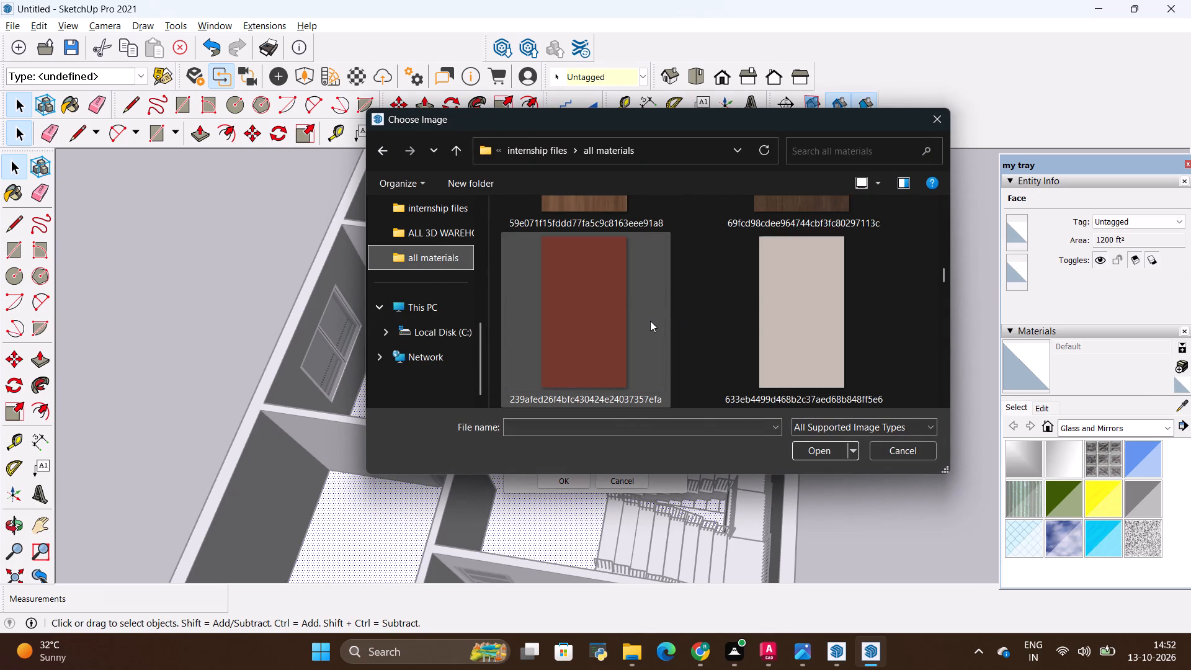
scroll(650, 321, "down", 2)
scroll(650, 321, "up", 2)
scroll(650, 321, "down", 2)
scroll(650, 321, "up", 2)
scroll(650, 321, "down", 2)
scroll(650, 321, "up", 1)
scroll(650, 321, "down", 2)
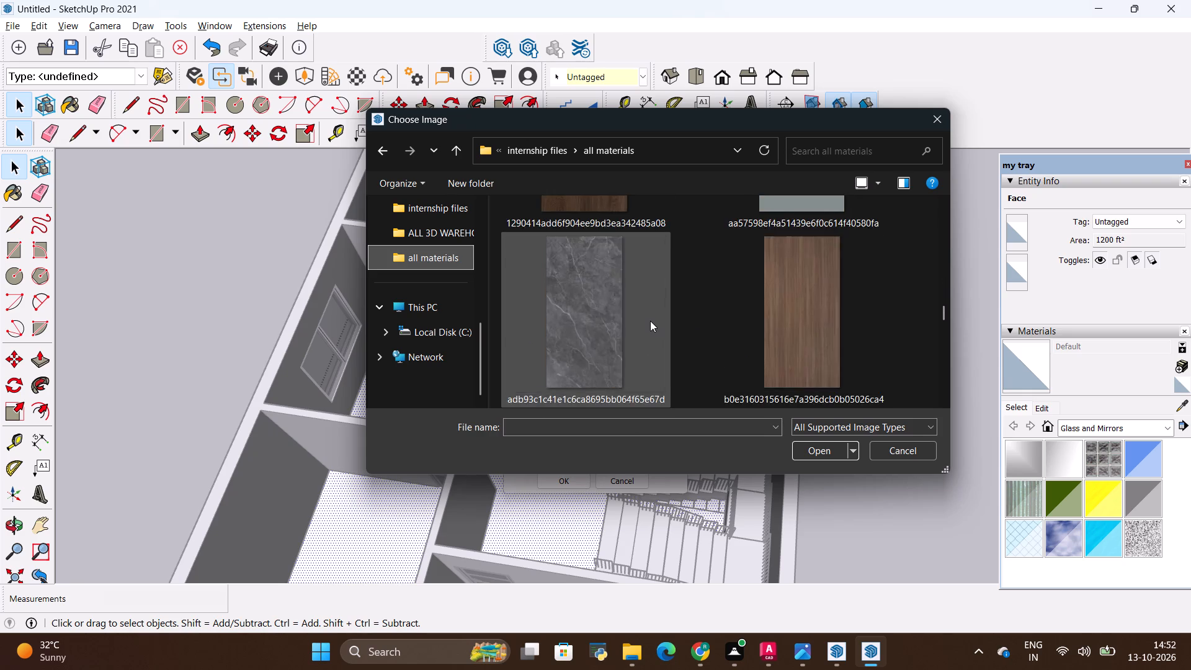
scroll(650, 321, "down", 5)
scroll(650, 321, "up", 1)
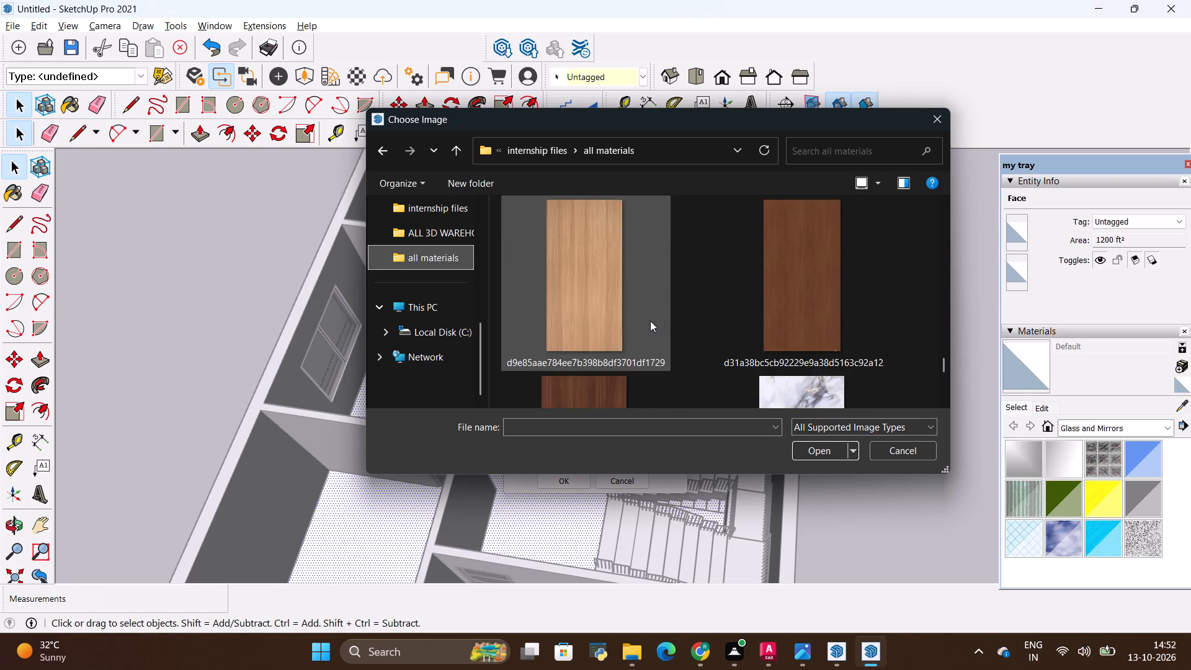
scroll(650, 321, "up", 1)
left_click(605, 303)
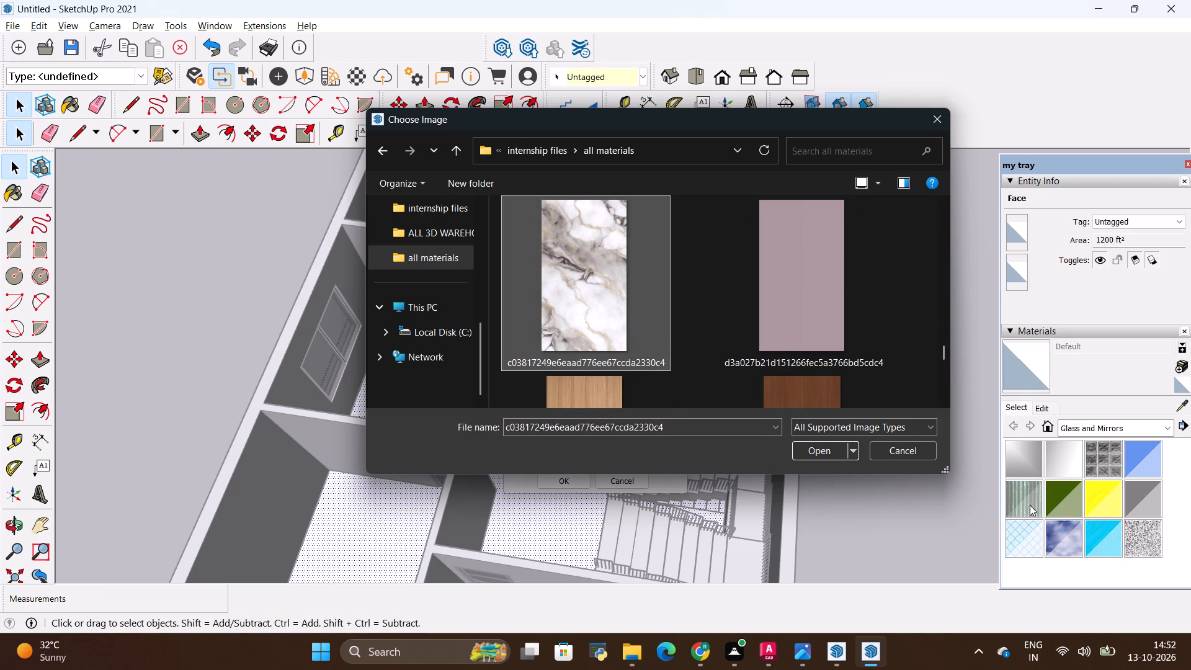
left_click(824, 455)
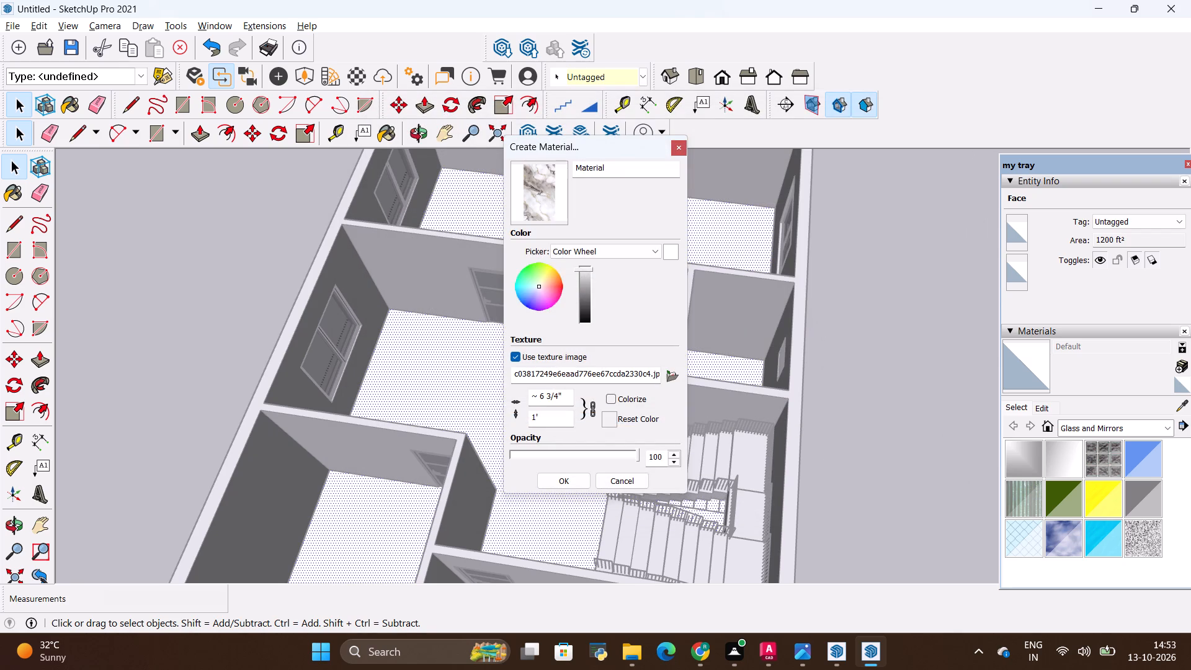
Set the marble texture's height to 30' with proportional width and create the material.
left_click(554, 414)
key("BackSpace")
key("BackSpace")
key("BackSpace")
key("BackSpace")
type("30'")
left_click(565, 476)
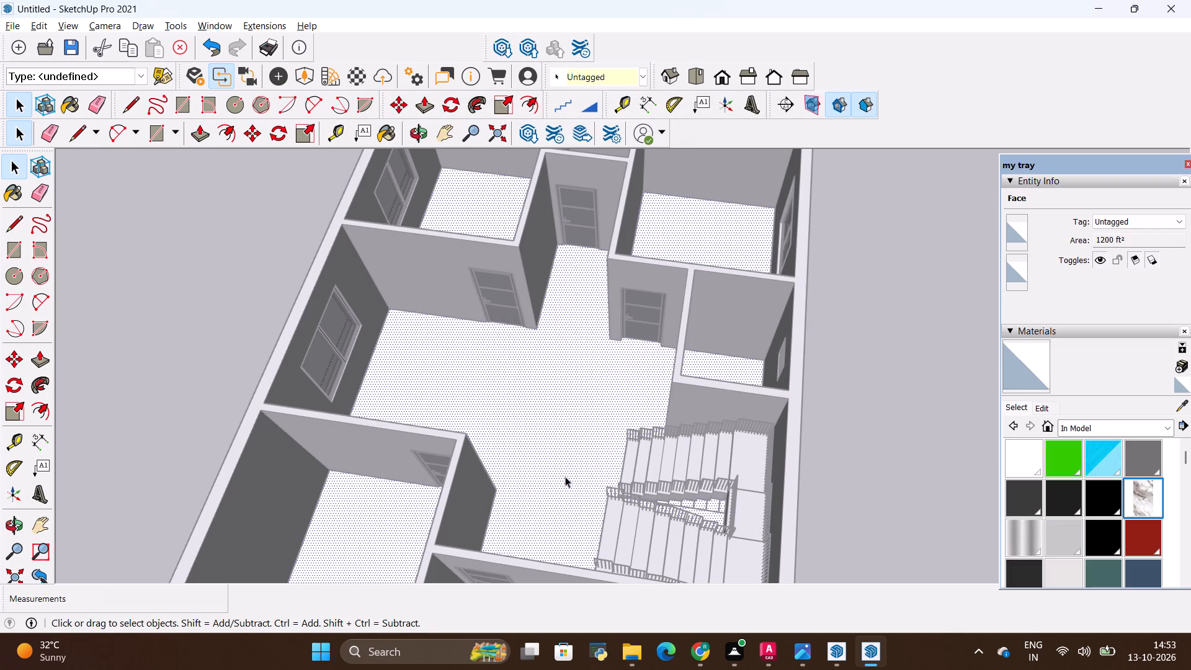
Paint the selected house floor face with the new white marble material and leave floor editing.
left_click(1025, 370)
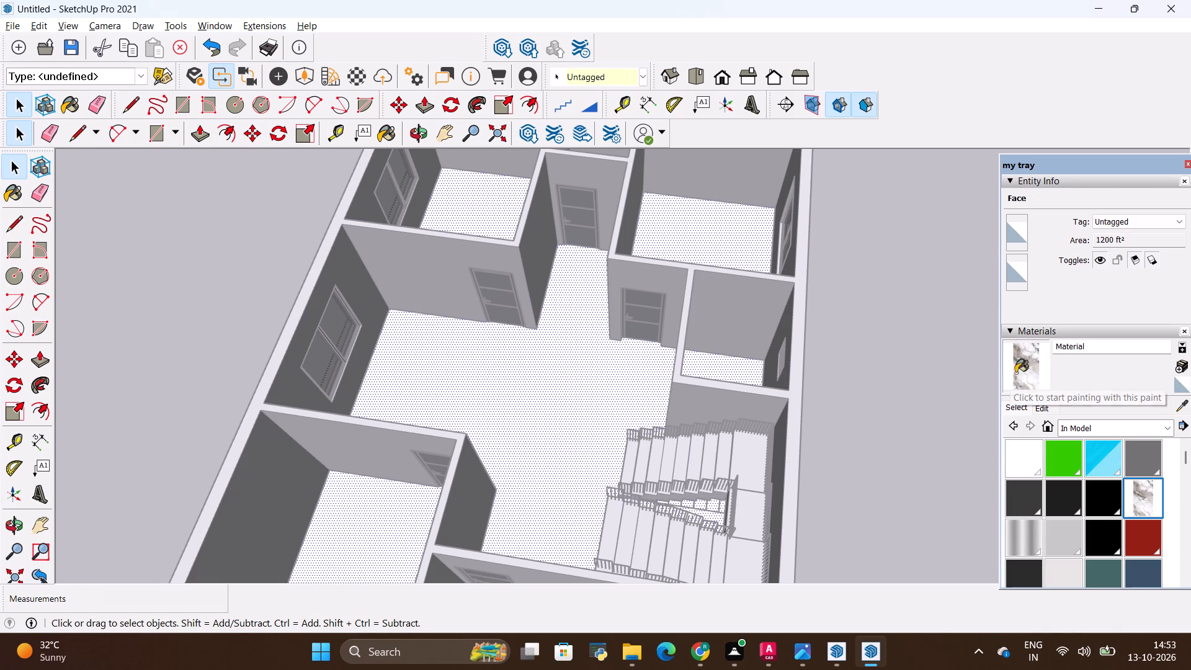
left_click(445, 390)
scroll(609, 380, "down", 5)
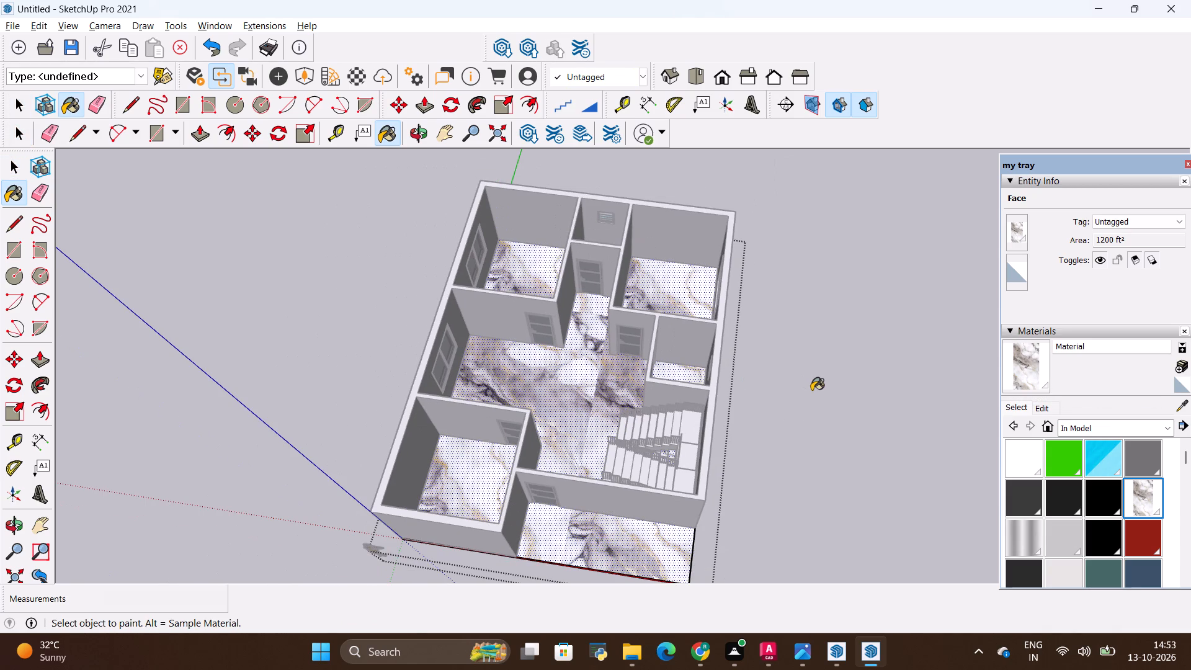
key("space")
left_click(811, 391)
Examine the marble texture up close on the hall floor and on the entrance porch outside the main door.
scroll(550, 362, "up", 12)
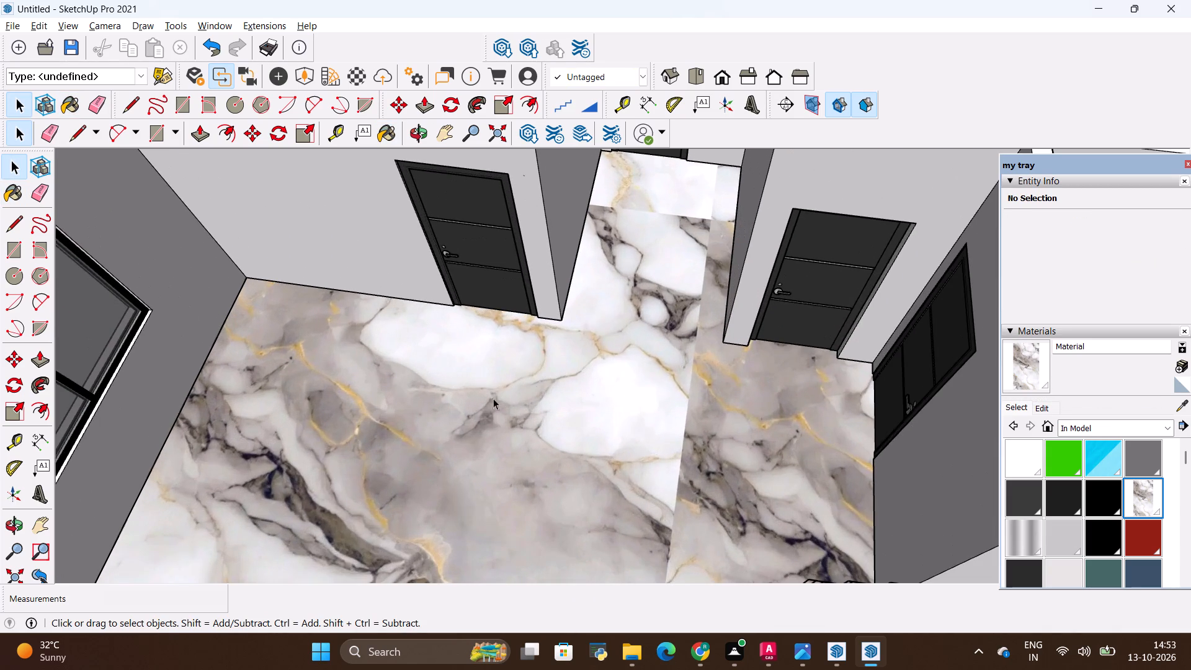
middle_click_drag(595, 514, 584, 418)
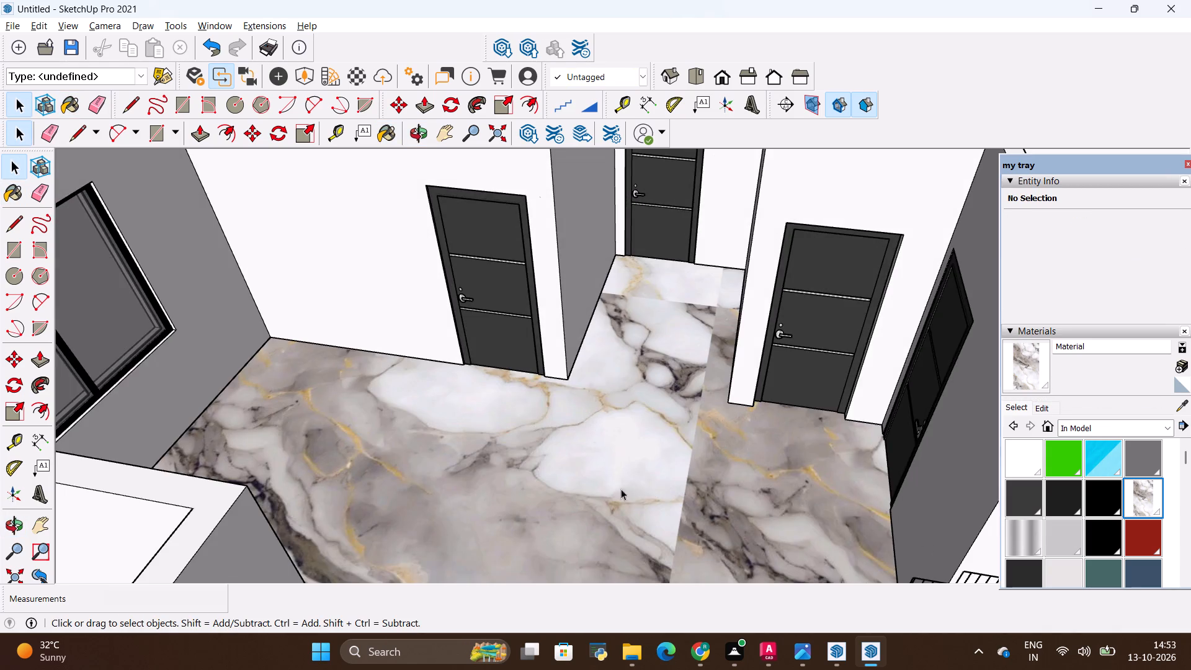
scroll(630, 511, "up", 8)
middle_click_drag(643, 493, 684, 499)
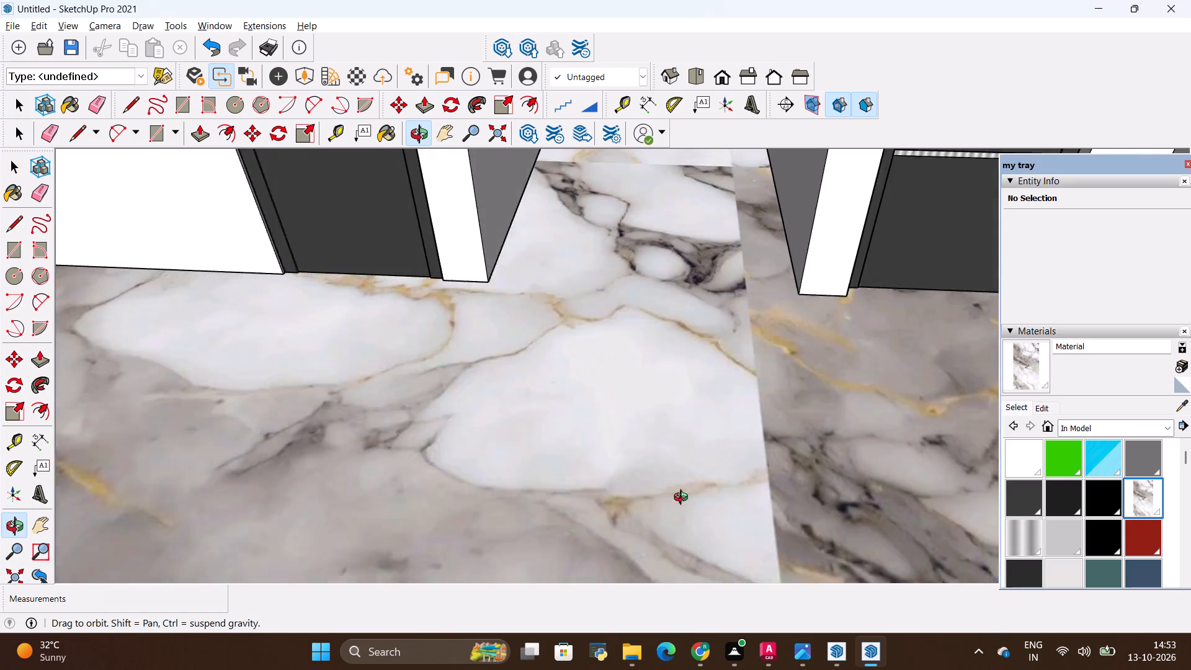
middle_click_drag(684, 499, 692, 524)
scroll(692, 525, "down", 20)
scroll(692, 525, "down", 1)
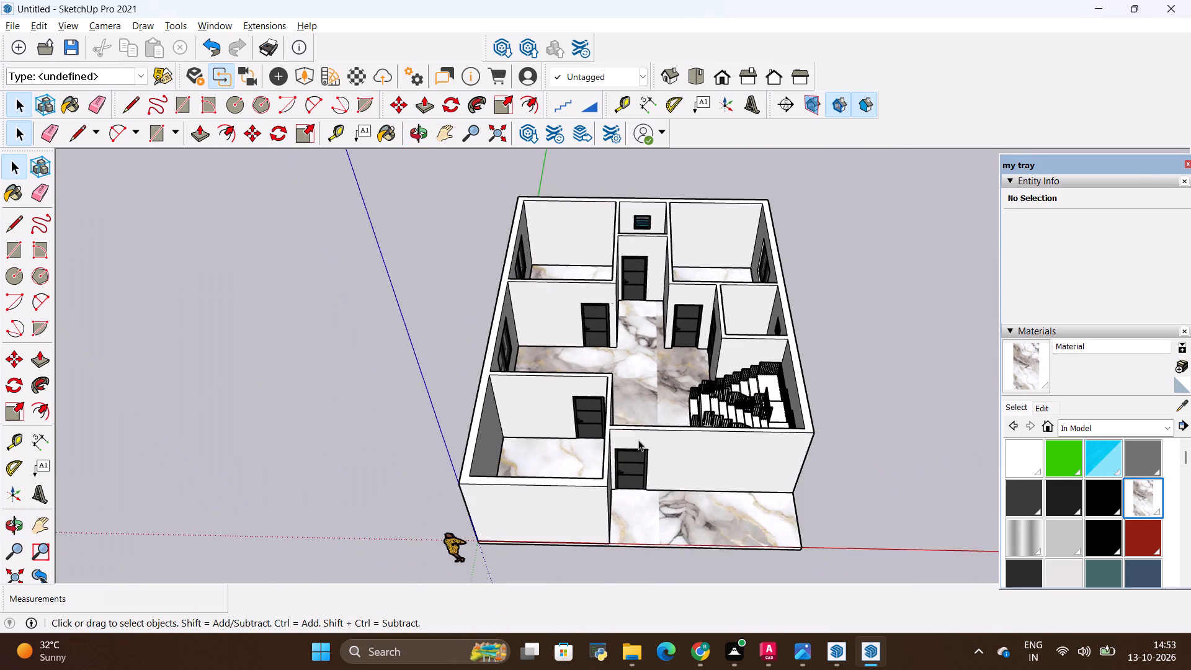
middle_click_drag(633, 489, 569, 432)
scroll(633, 527, "up", 11)
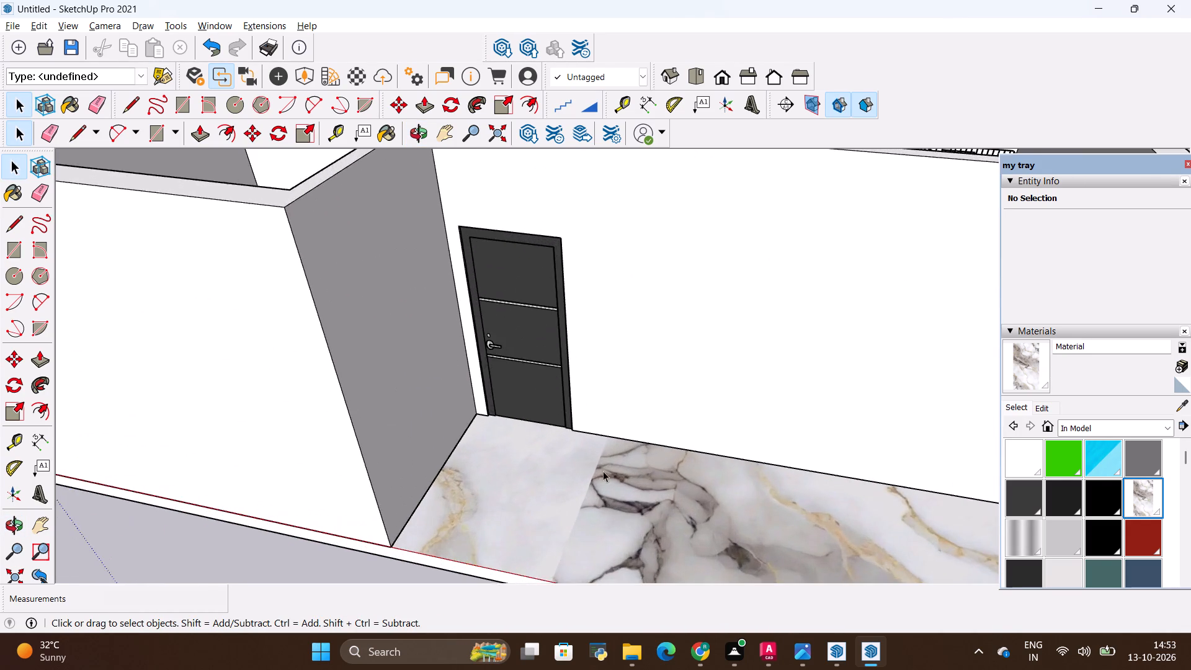
scroll(603, 471, "down", 3)
middle_click_drag(628, 534, 430, 476)
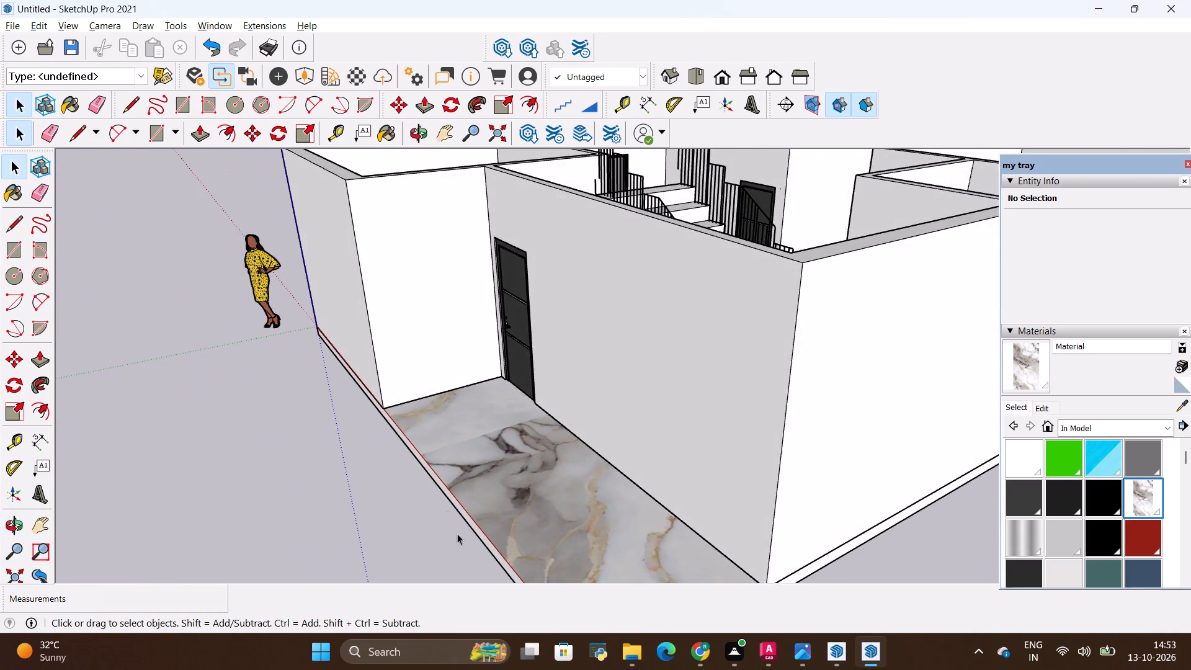
scroll(505, 578, "up", 13)
scroll(655, 514, "down", 15)
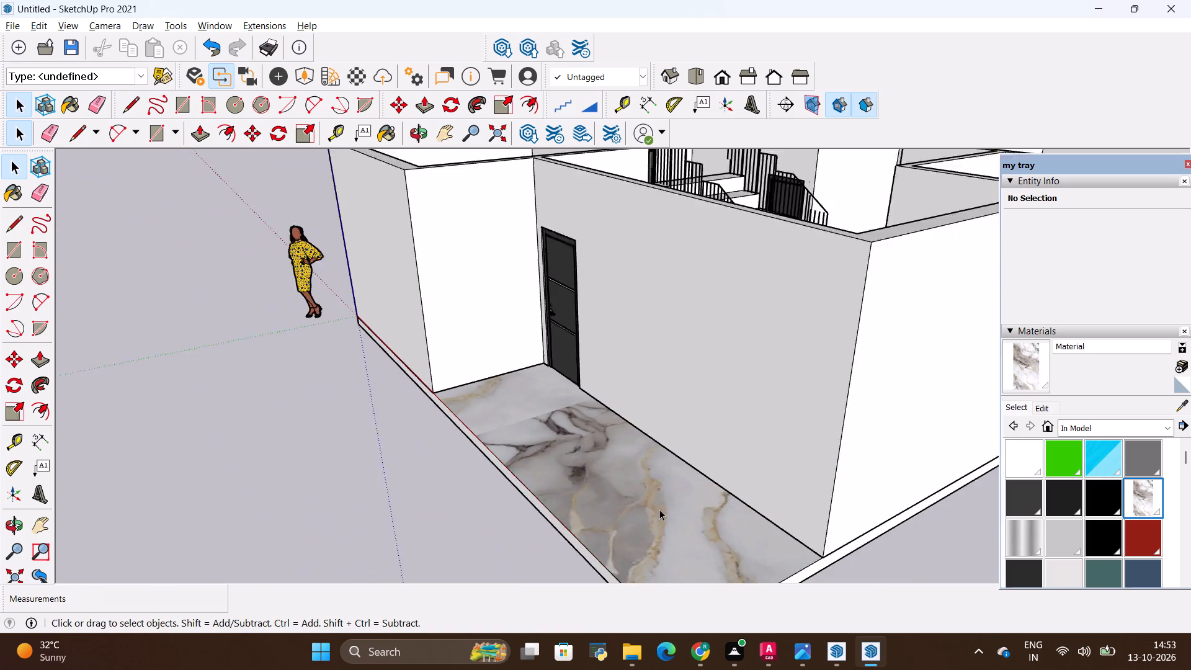
scroll(659, 509, "down", 9)
middle_click_drag(595, 377, 873, 546)
scroll(819, 529, "down", 1)
key("space")
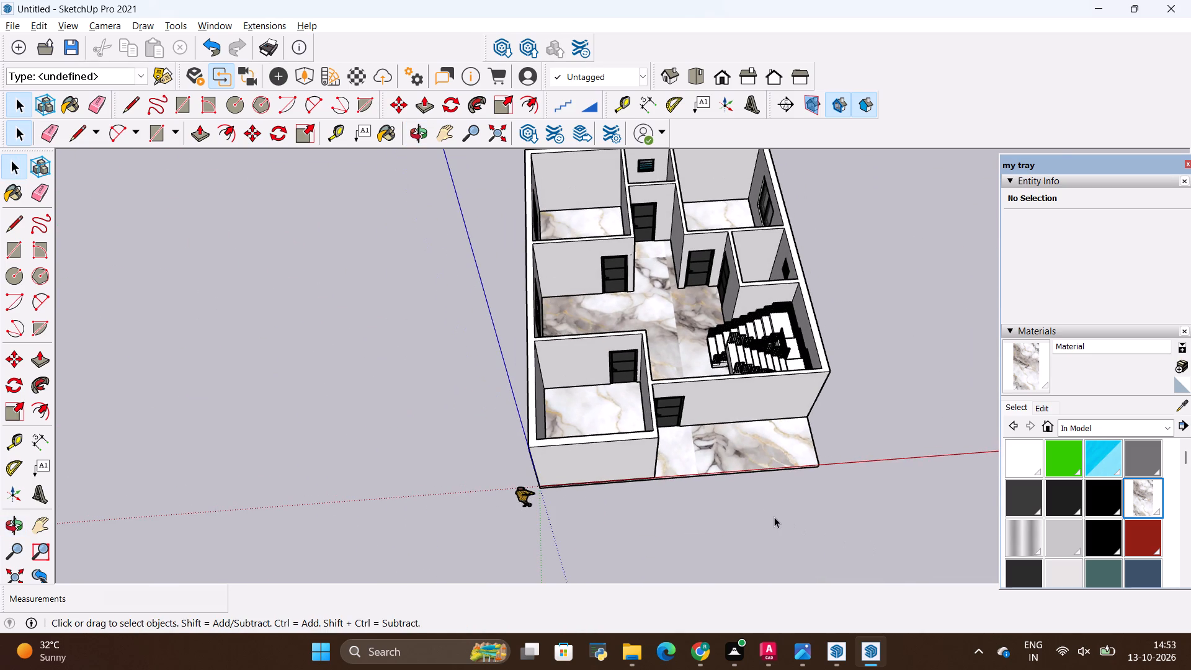
left_click(775, 517)
Examine the marble flooring across all rooms from above and from around the house.
scroll(778, 525, "down", 5)
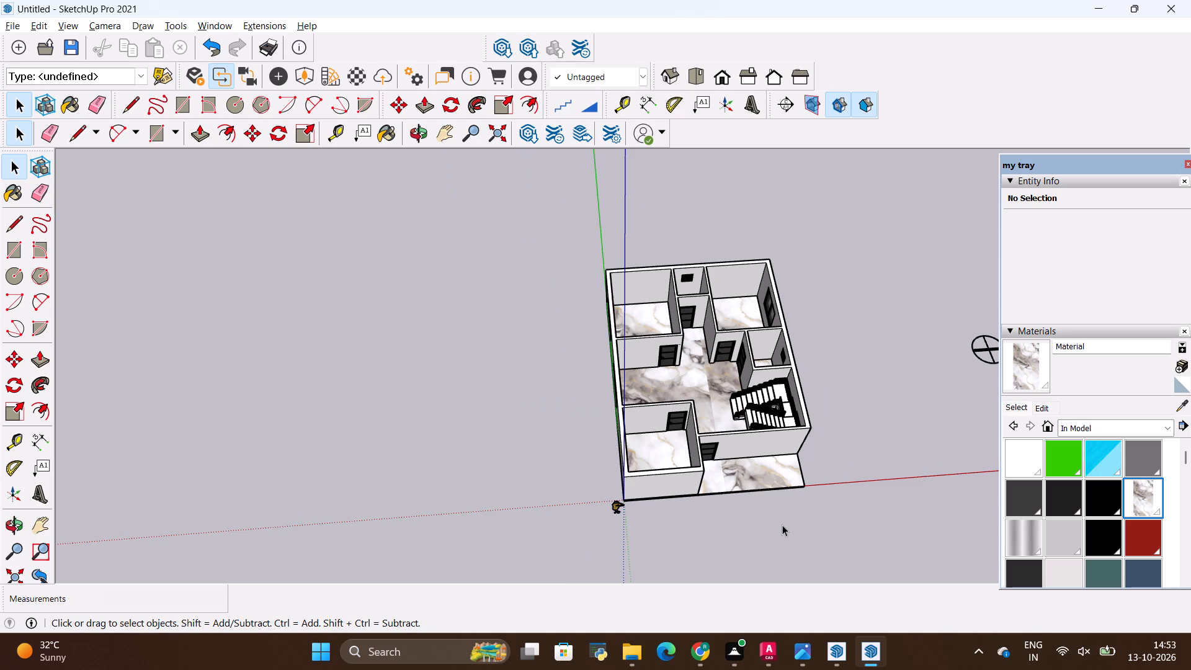
scroll(790, 476, "up", 10)
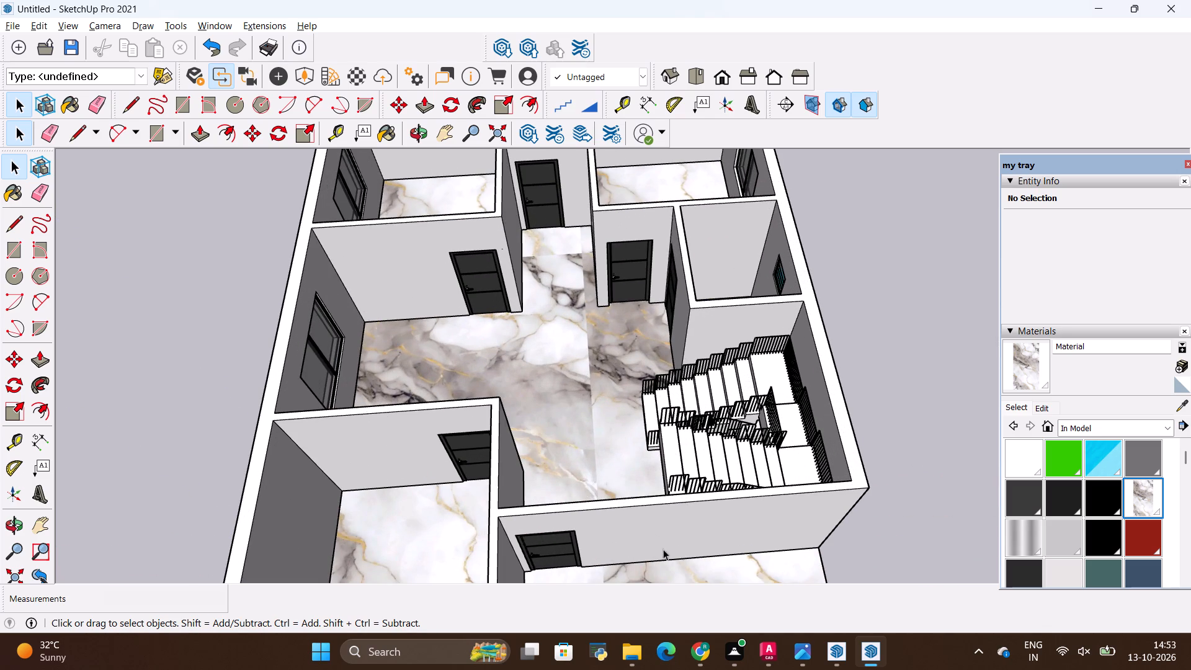
scroll(680, 547, "down", 8)
middle_click_drag(728, 312, 586, 489)
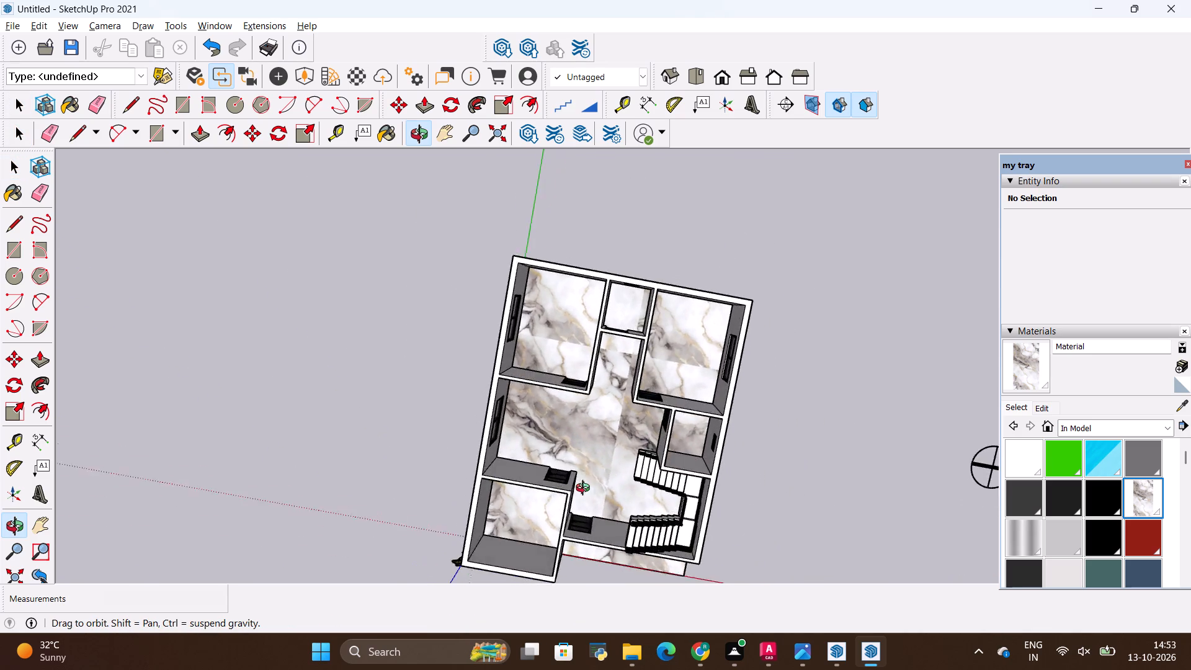
middle_click_drag(586, 489, 826, 328)
scroll(729, 388, "down", 4)
middle_click_drag(647, 420, 744, 450)
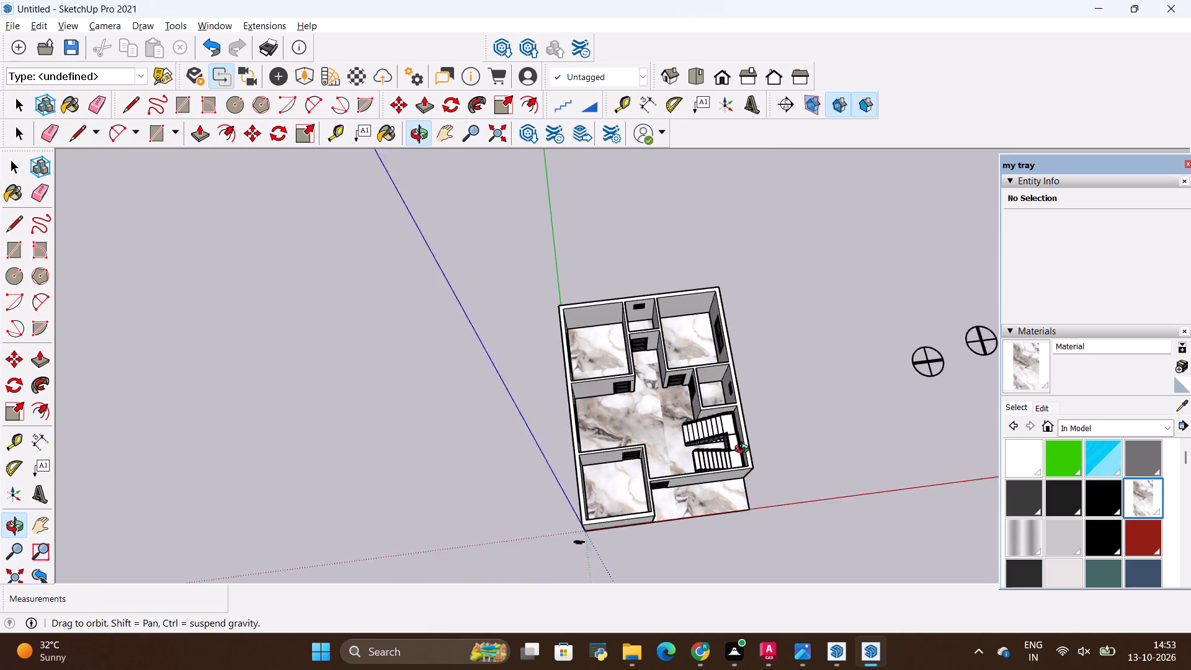
middle_click_drag(744, 450, 289, 421)
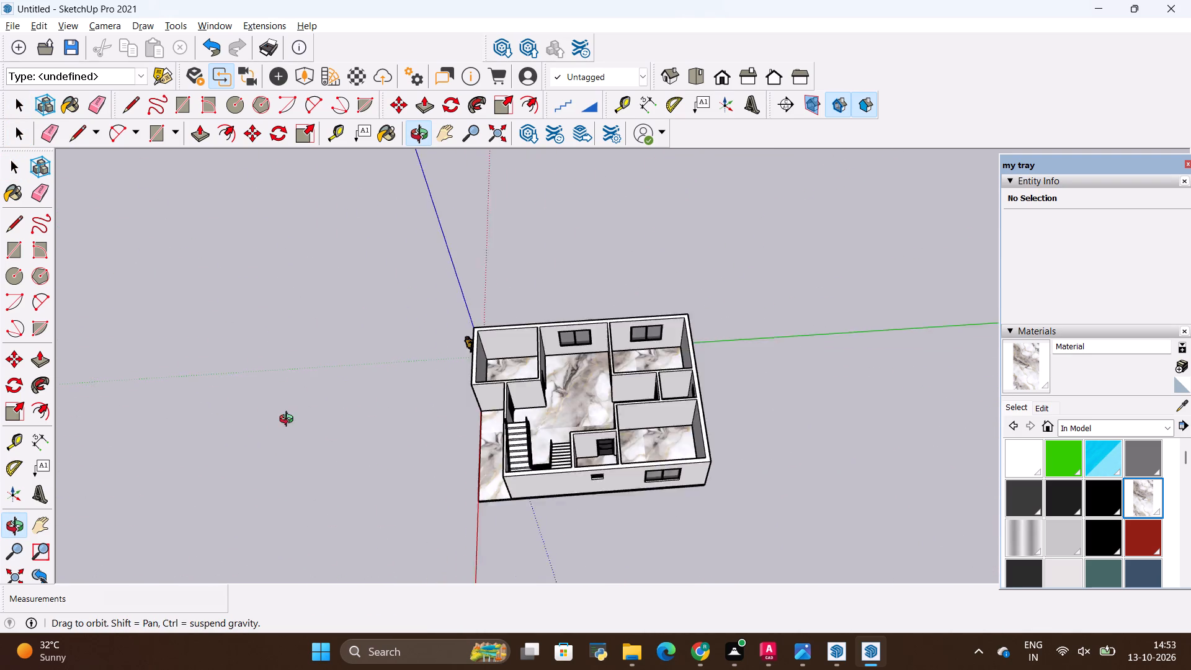
middle_click_drag(289, 421, 249, 333)
scroll(697, 382, "up", 8)
middle_click_drag(547, 337, 555, 511)
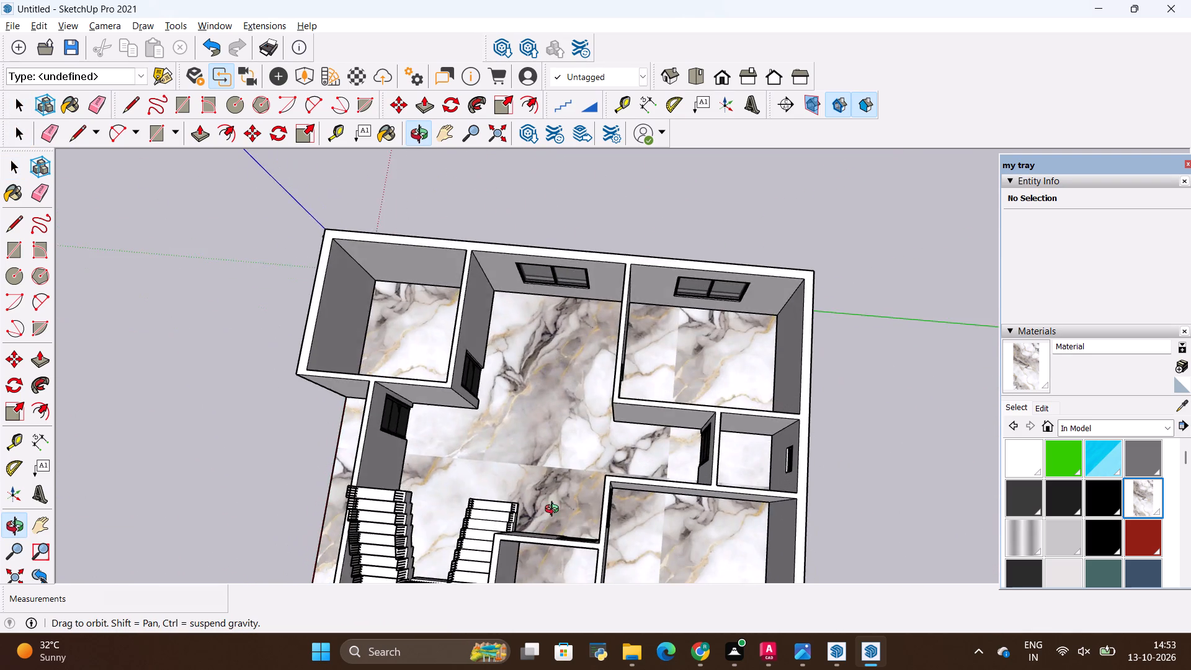
middle_click_drag(555, 511, 955, 453)
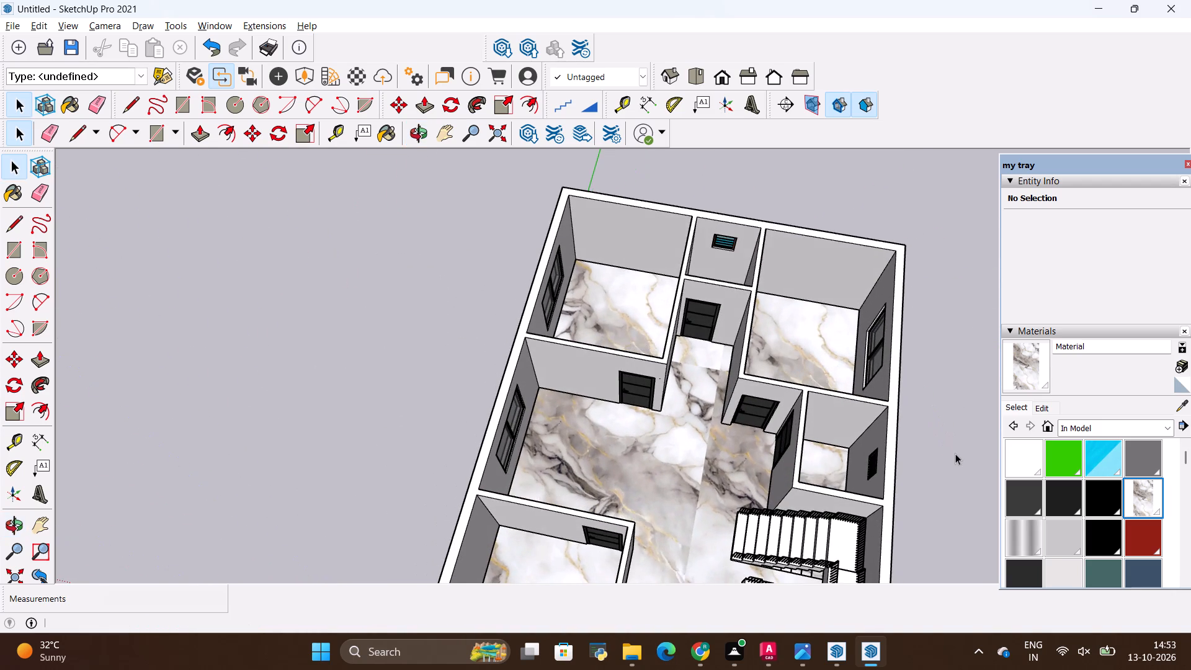
scroll(950, 453, "down", 3)
scroll(501, 358, "down", 4)
middle_click_drag(673, 449, 673, 450)
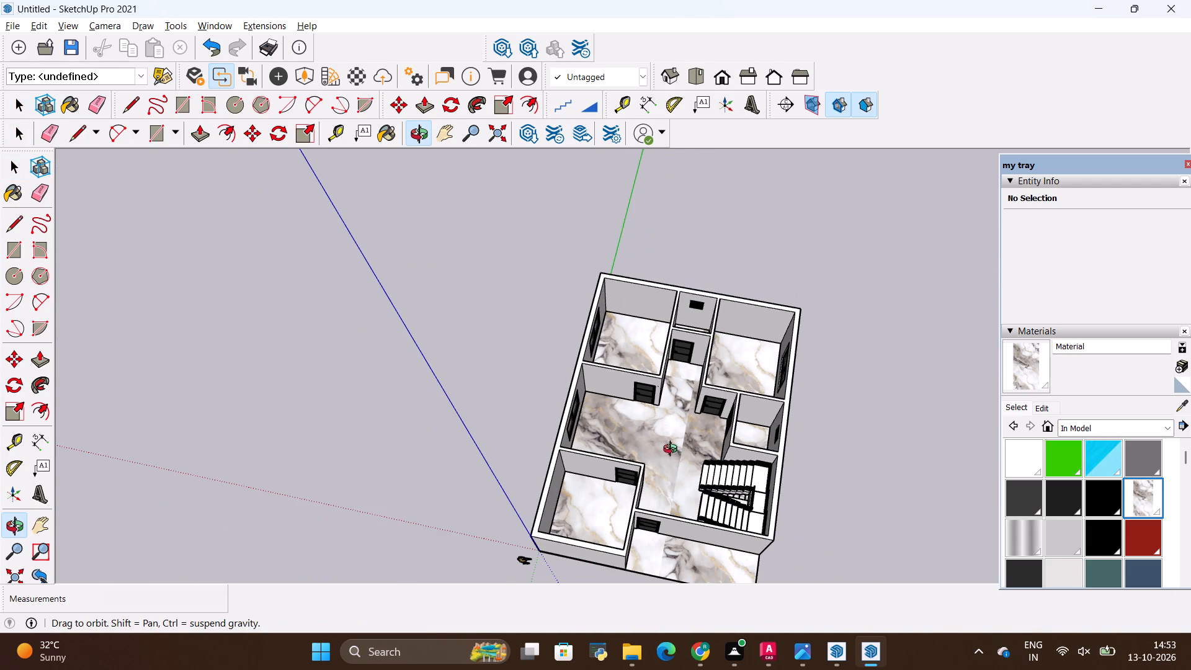
middle_click_drag(673, 450, 241, 333)
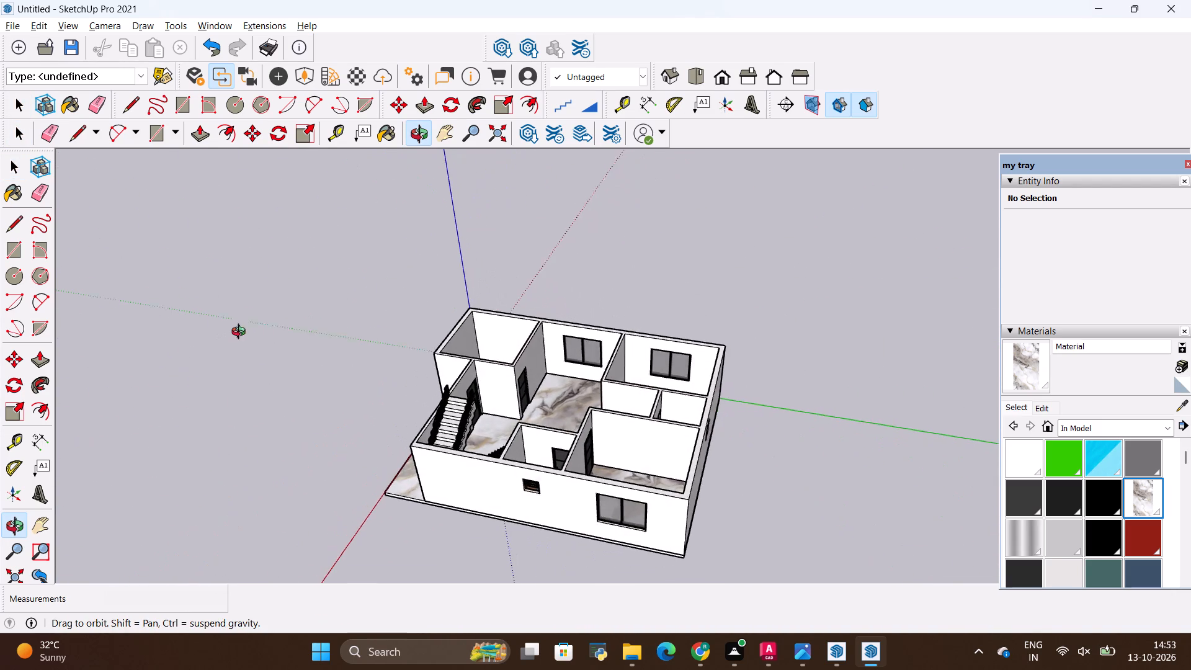
middle_click_drag(241, 333, 242, 333)
middle_click_drag(458, 400, 769, 393)
middle_click_drag(661, 431, 669, 451)
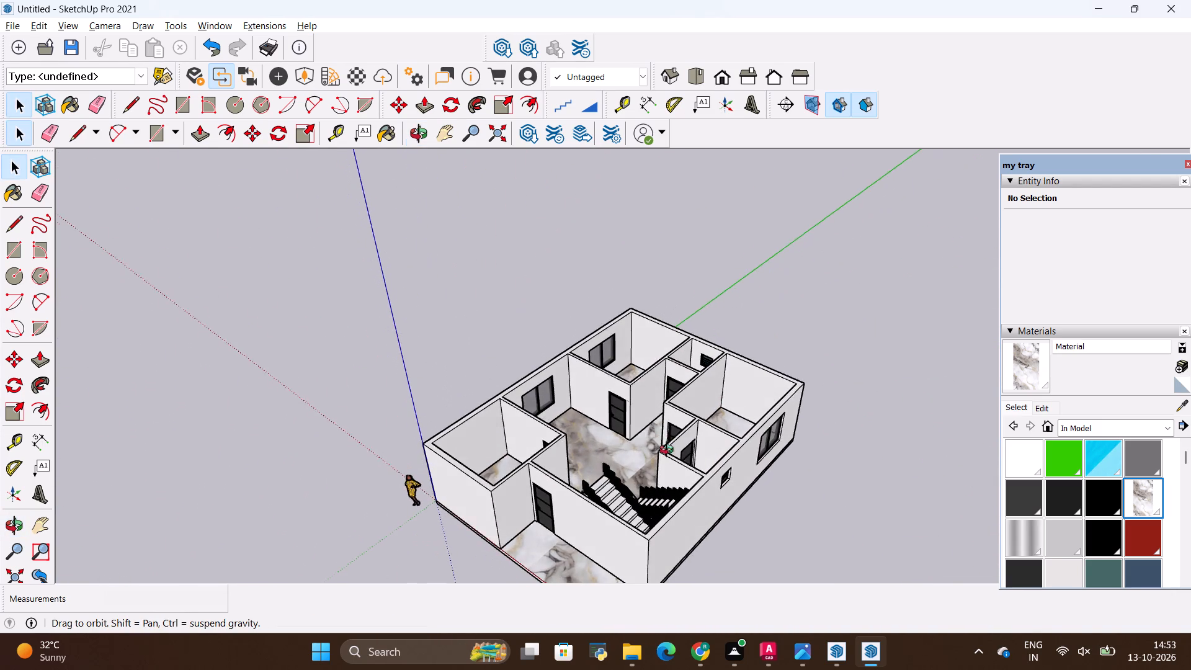
middle_click_drag(669, 451, 431, 374)
Examine the hall's window wall, the staircase area and the surrounding rooms with the marble floor from several angles.
scroll(514, 353, "up", 2)
scroll(571, 359, "up", 6)
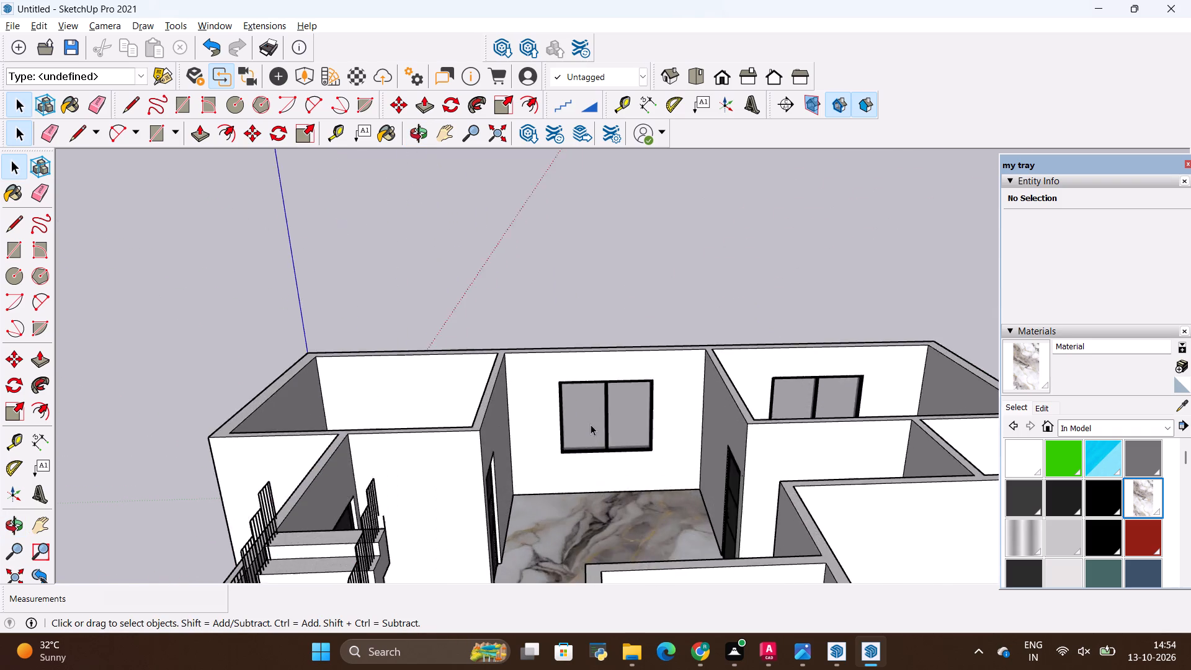
scroll(591, 424, "up", 6)
scroll(581, 429, "down", 6)
middle_click_drag(637, 401, 613, 478)
scroll(608, 477, "down", 1)
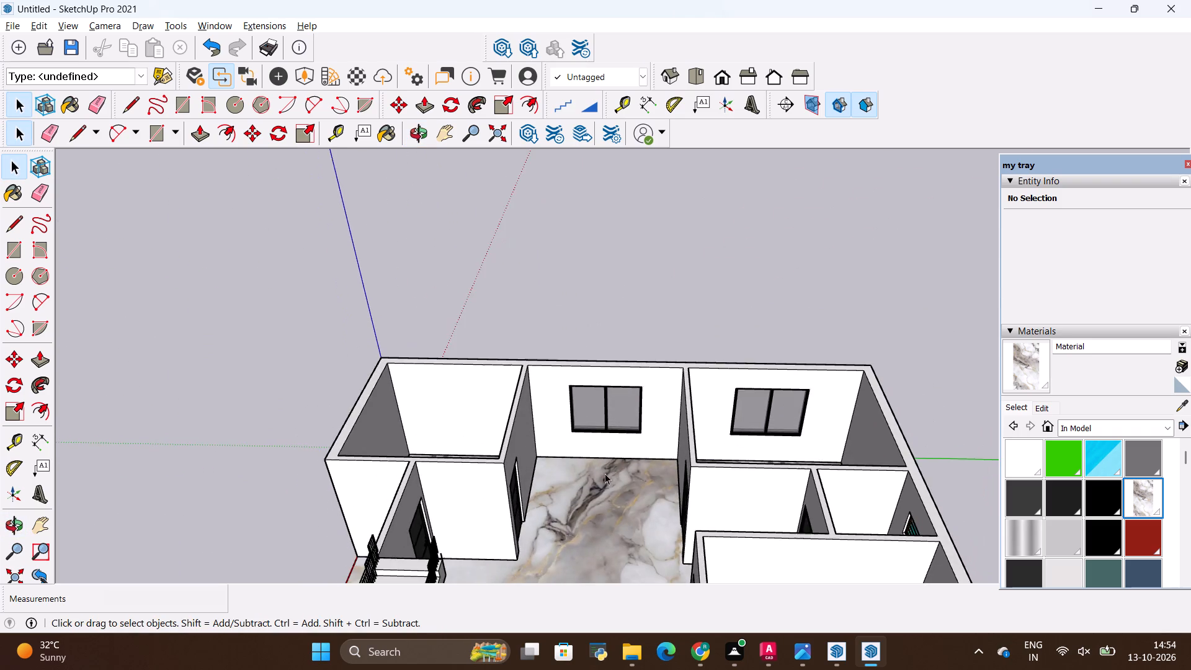
scroll(599, 472, "up", 5)
scroll(551, 412, "down", 8)
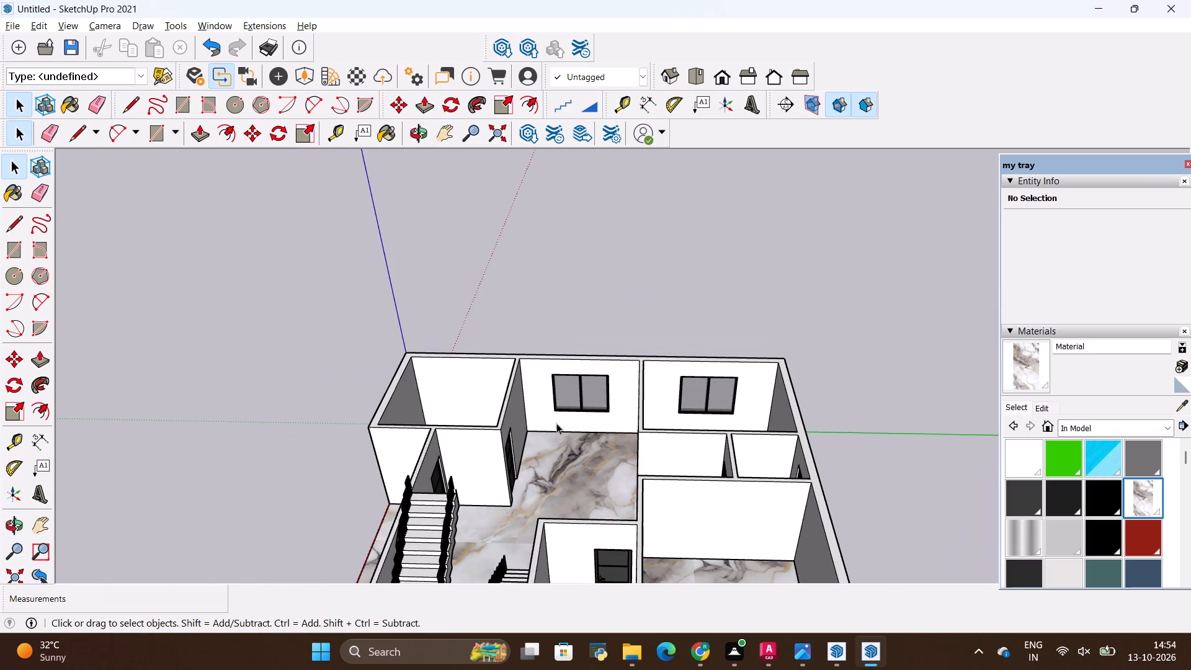
scroll(556, 423, "down", 2)
middle_click_drag(564, 476, 210, 467)
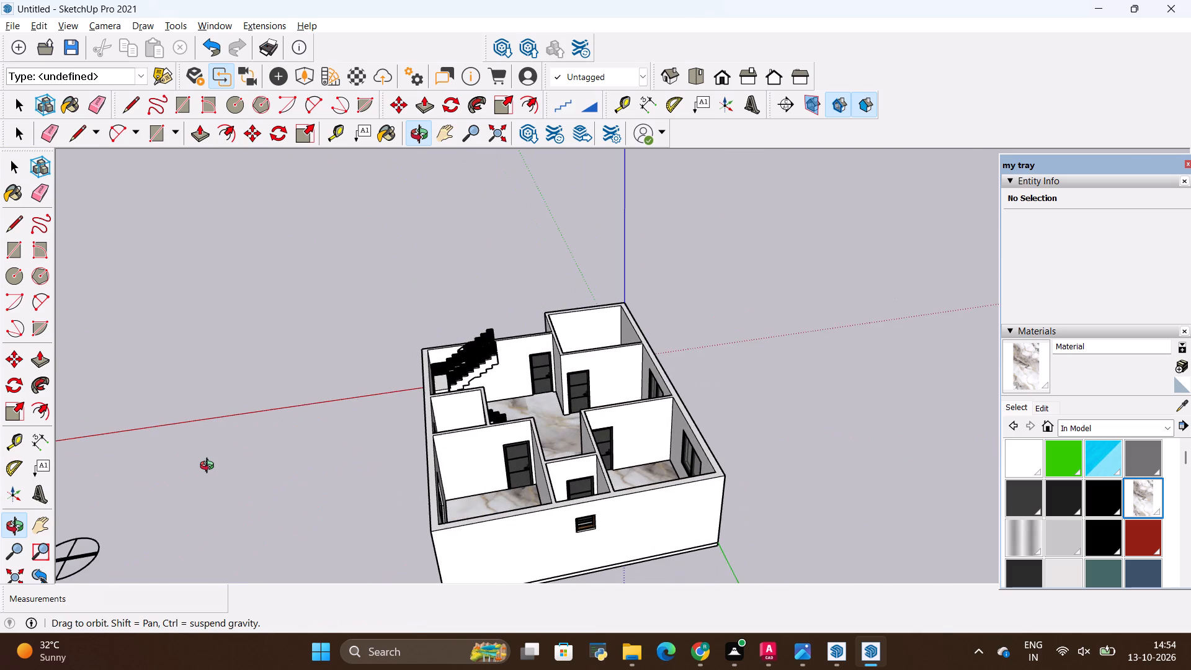
middle_click_drag(210, 467, 210, 467)
scroll(354, 376, "up", 4)
scroll(565, 392, "up", 2)
middle_click_drag(552, 424, 276, 364)
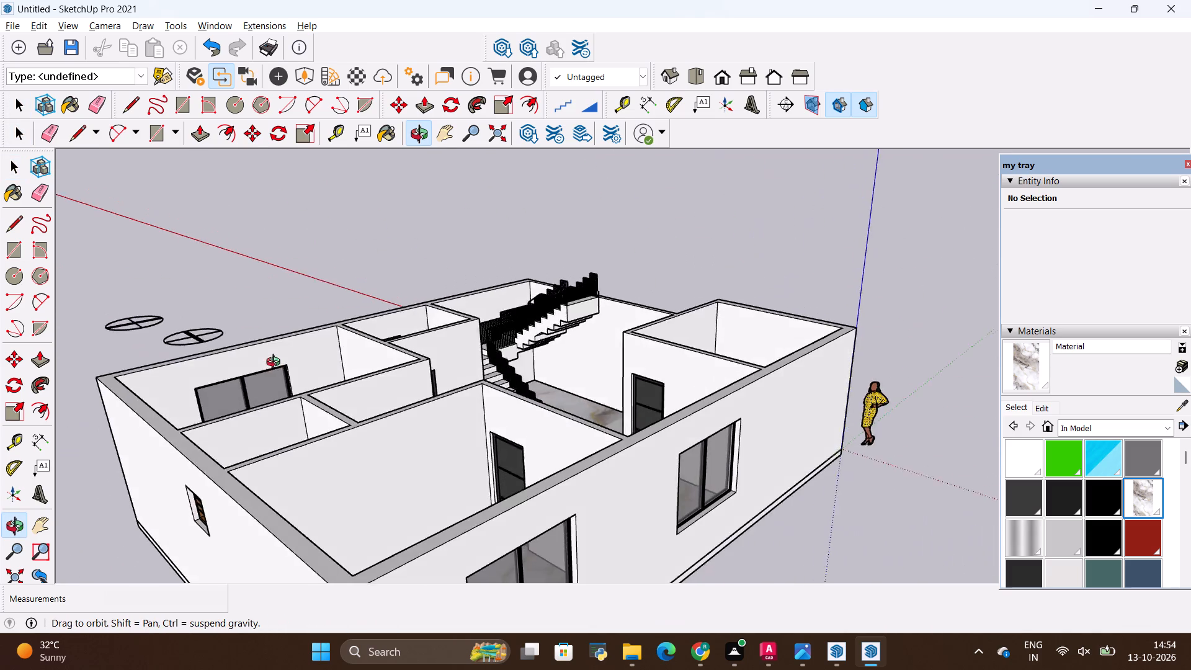
middle_click_drag(276, 364, 794, 410)
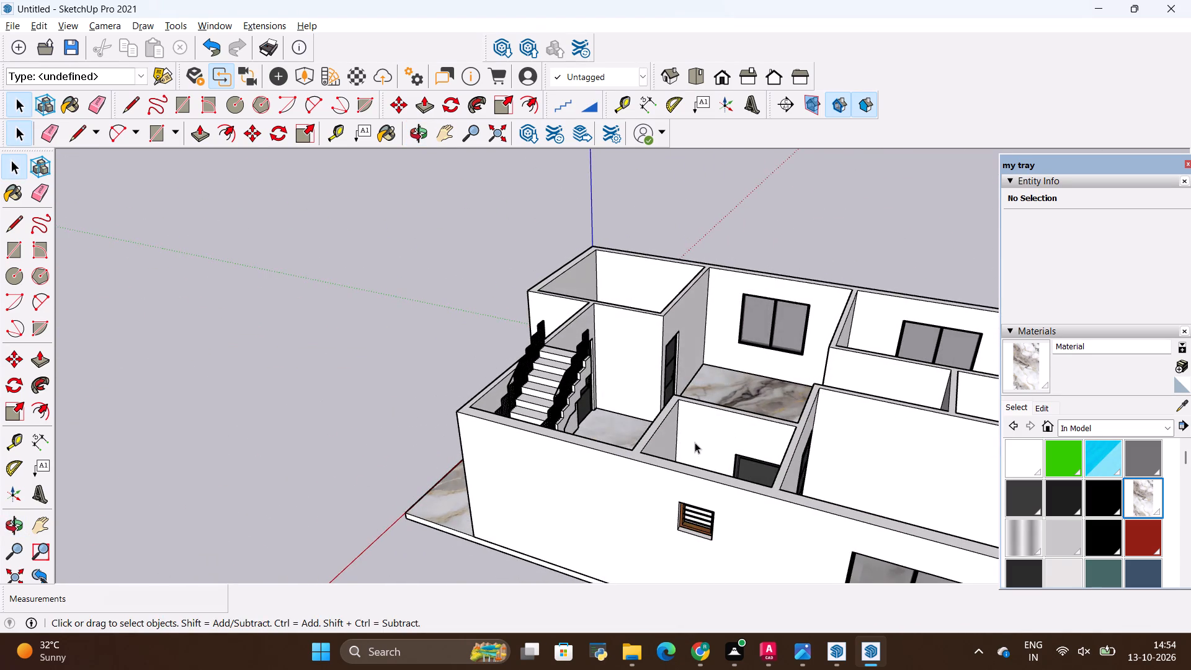
middle_click_drag(695, 442, 837, 559)
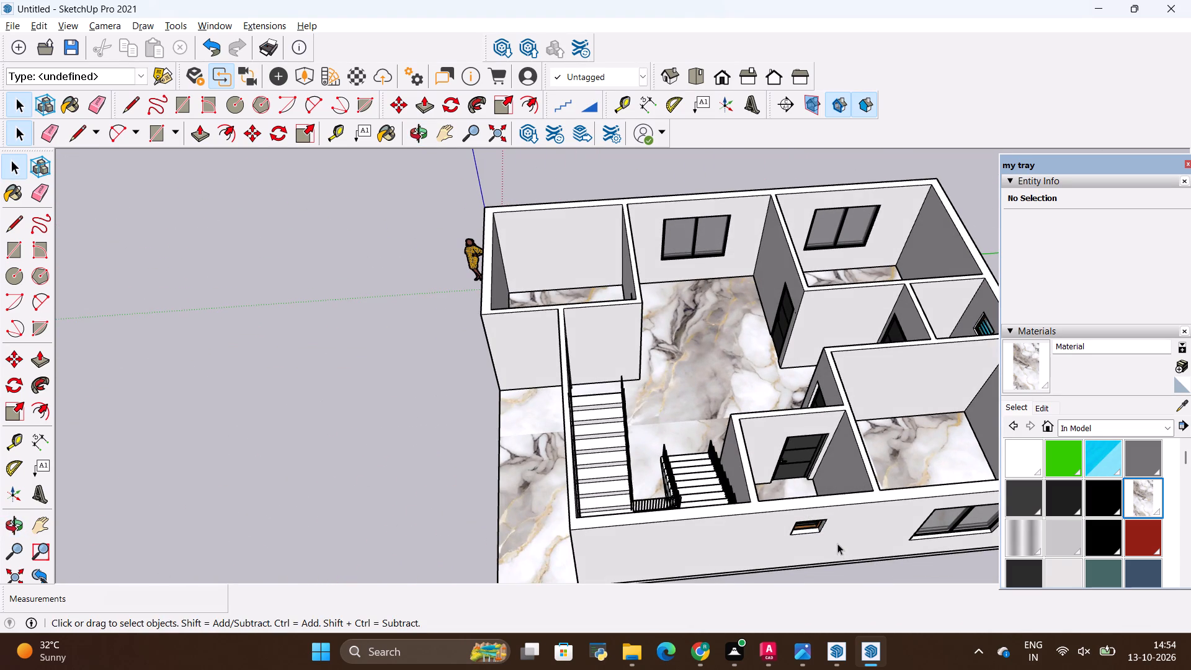
scroll(731, 305, "up", 2)
scroll(730, 248, "down", 4)
scroll(733, 177, "up", 6)
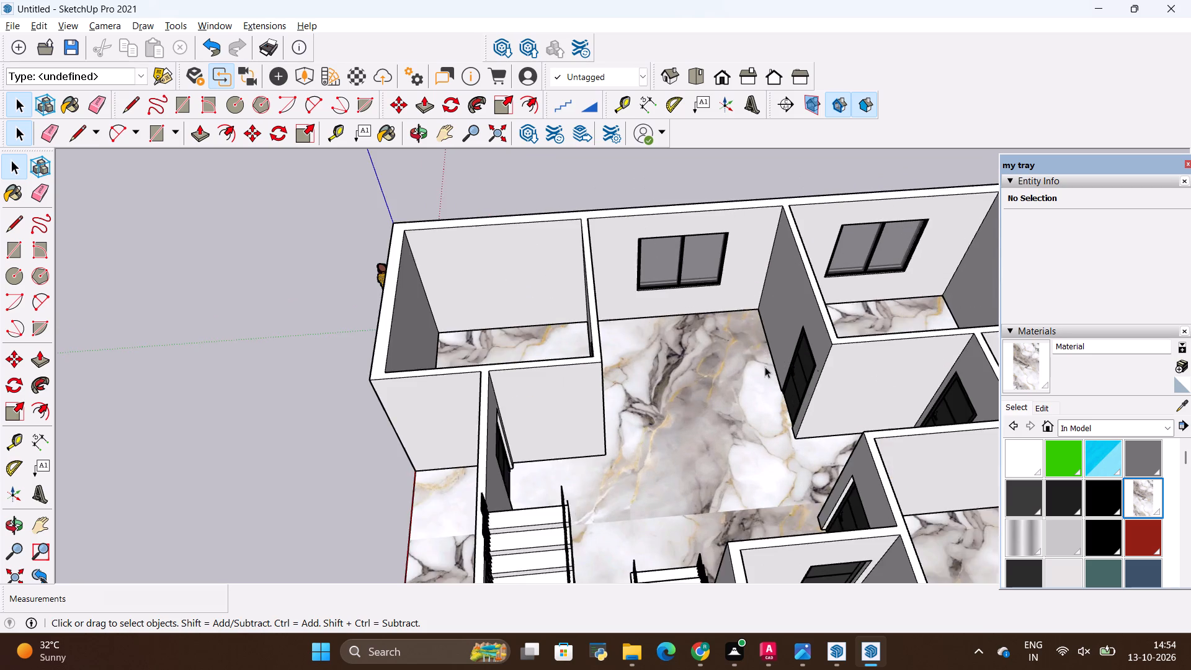
scroll(765, 367, "up", 1)
middle_click_drag(765, 365, 727, 319)
scroll(727, 321, "down", 4)
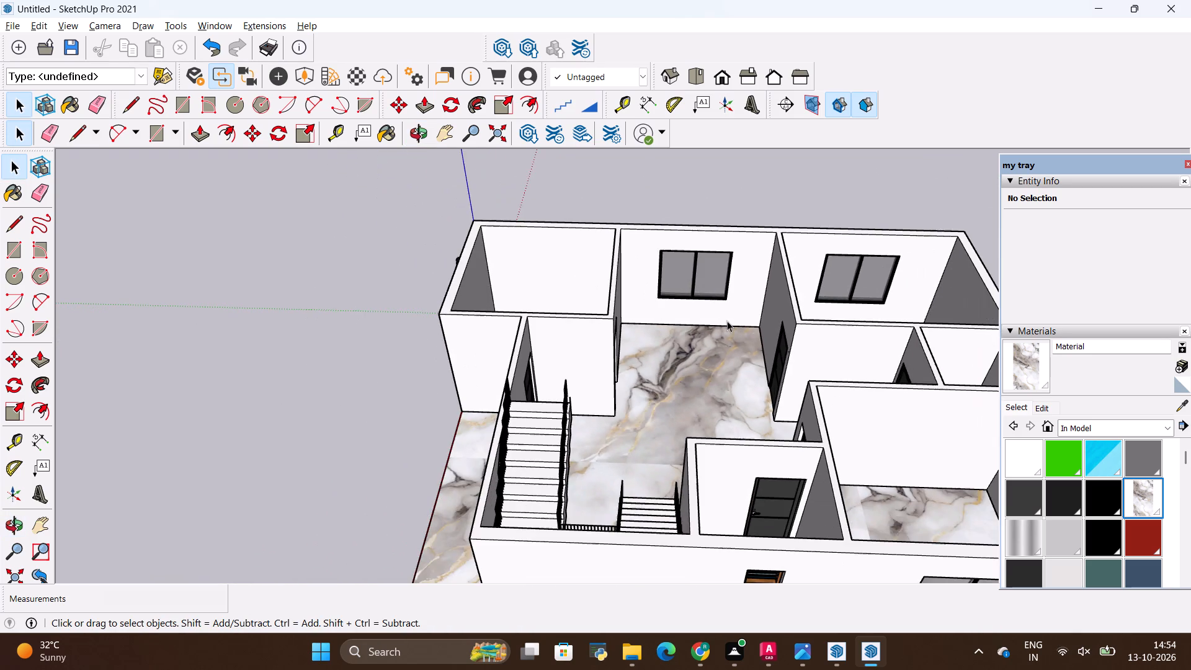
middle_click_drag(726, 321, 794, 288)
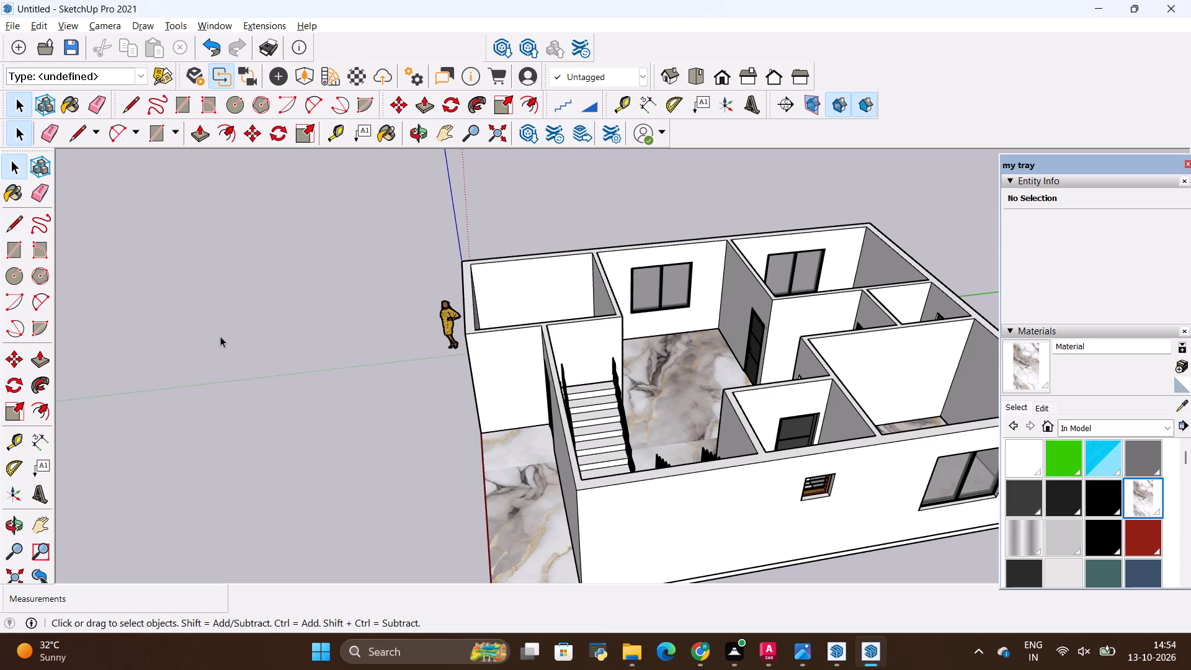
middle_click_drag(413, 341, 274, 363)
scroll(656, 246, "up", 5)
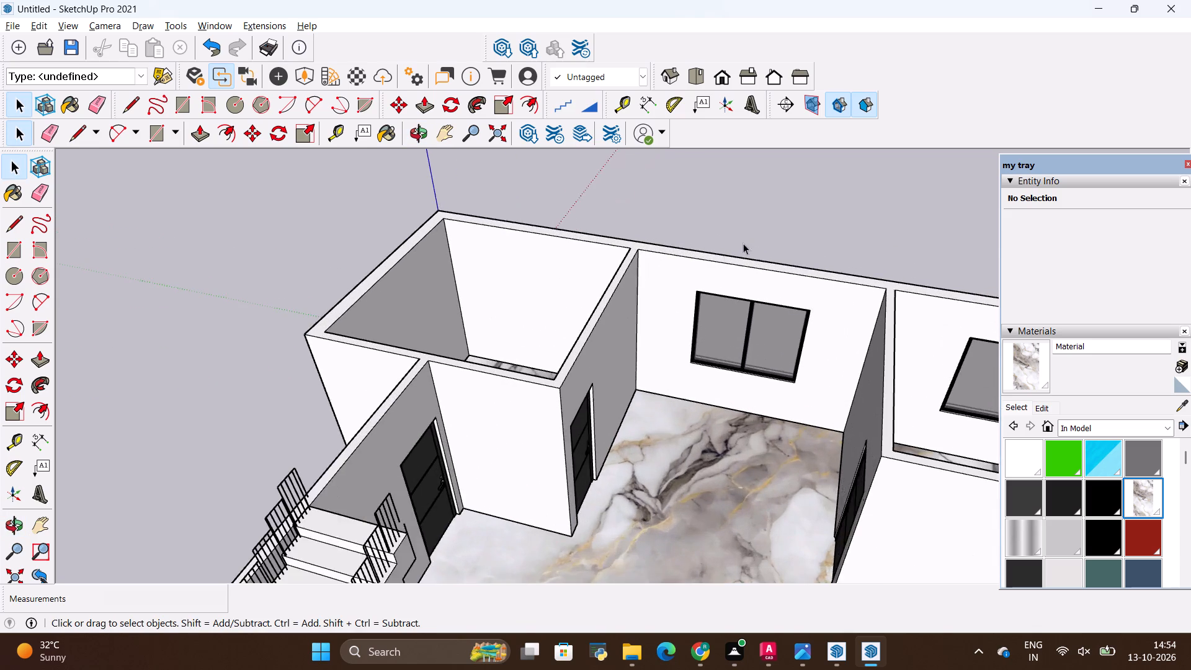
scroll(707, 264, "down", 4)
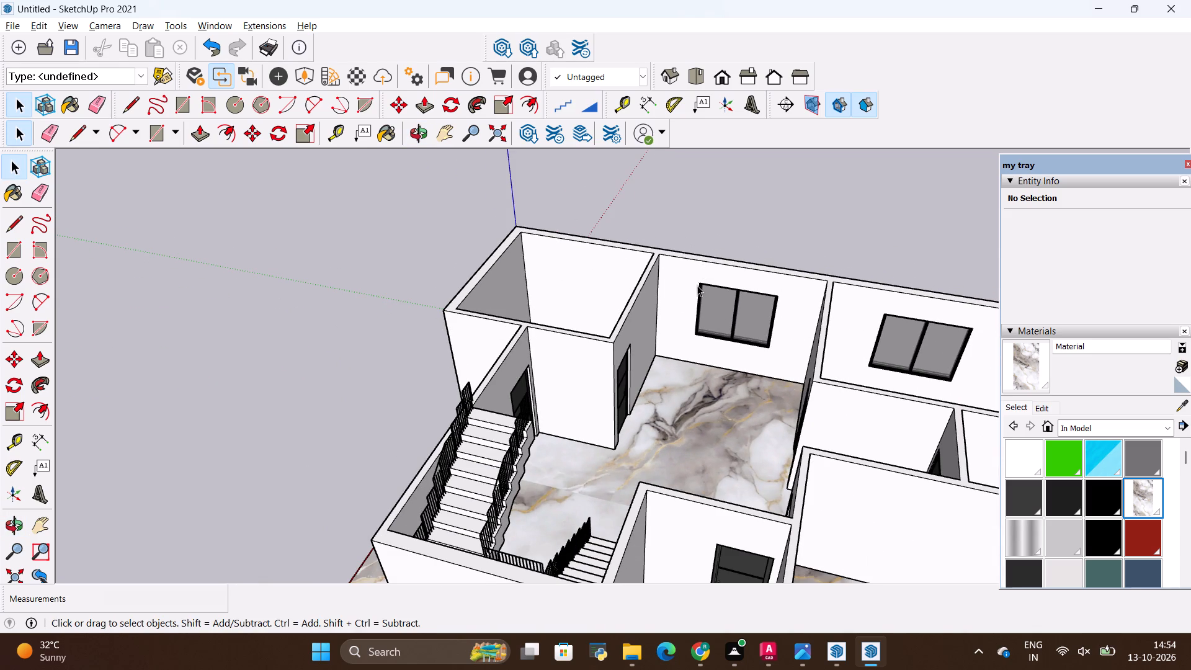
left_click(777, 196)
scroll(681, 312, "down", 5)
middle_click_drag(670, 321, 700, 415)
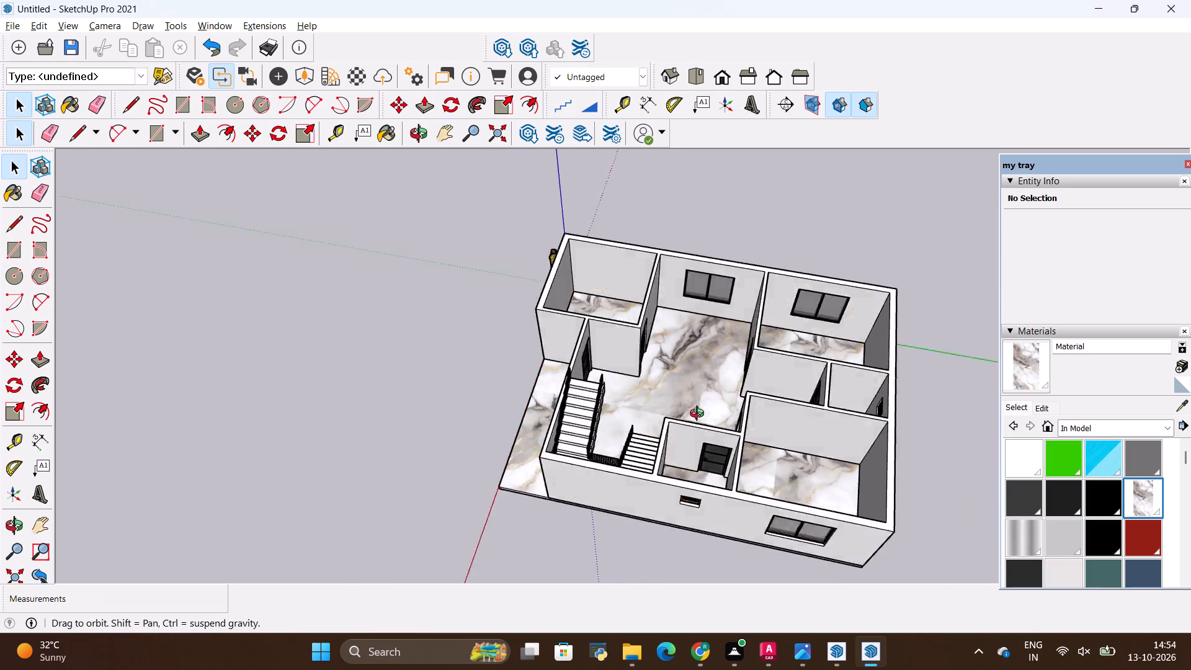
middle_click_drag(700, 415, 761, 401)
middle_click_drag(734, 398, 752, 319)
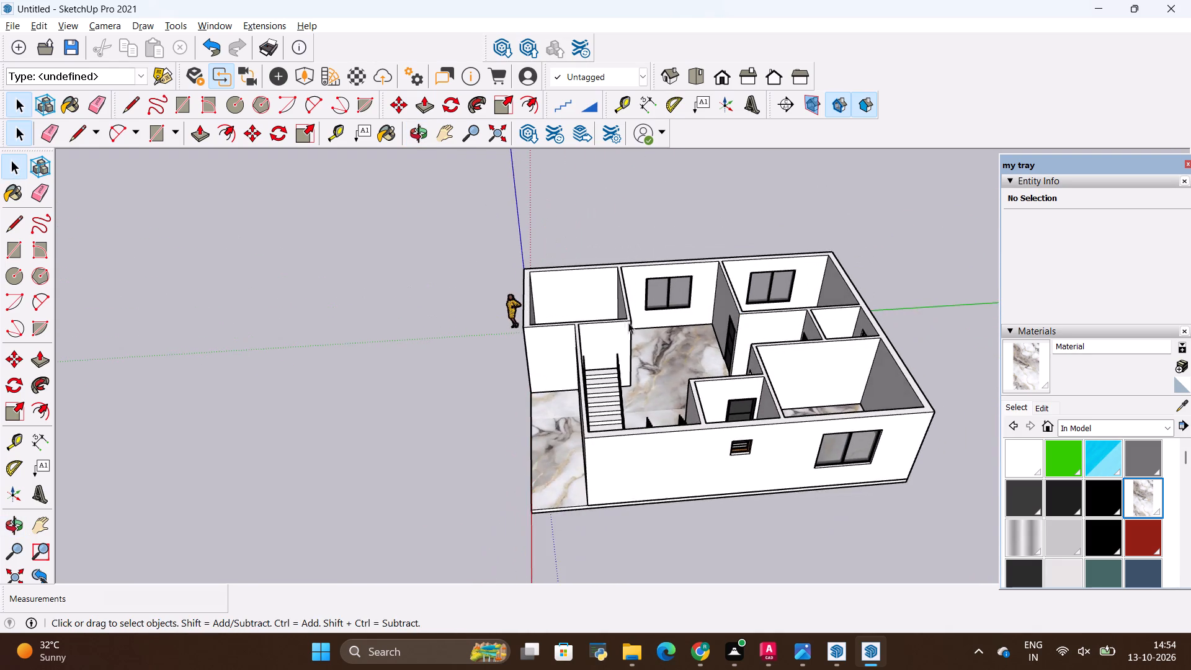
Draw a rectangle covering the hall's entire window wall, from its upper corner to the opposite corner at the floor.
scroll(628, 297, "up", 7)
scroll(604, 287, "down", 9)
middle_click_drag(305, 357, 326, 361)
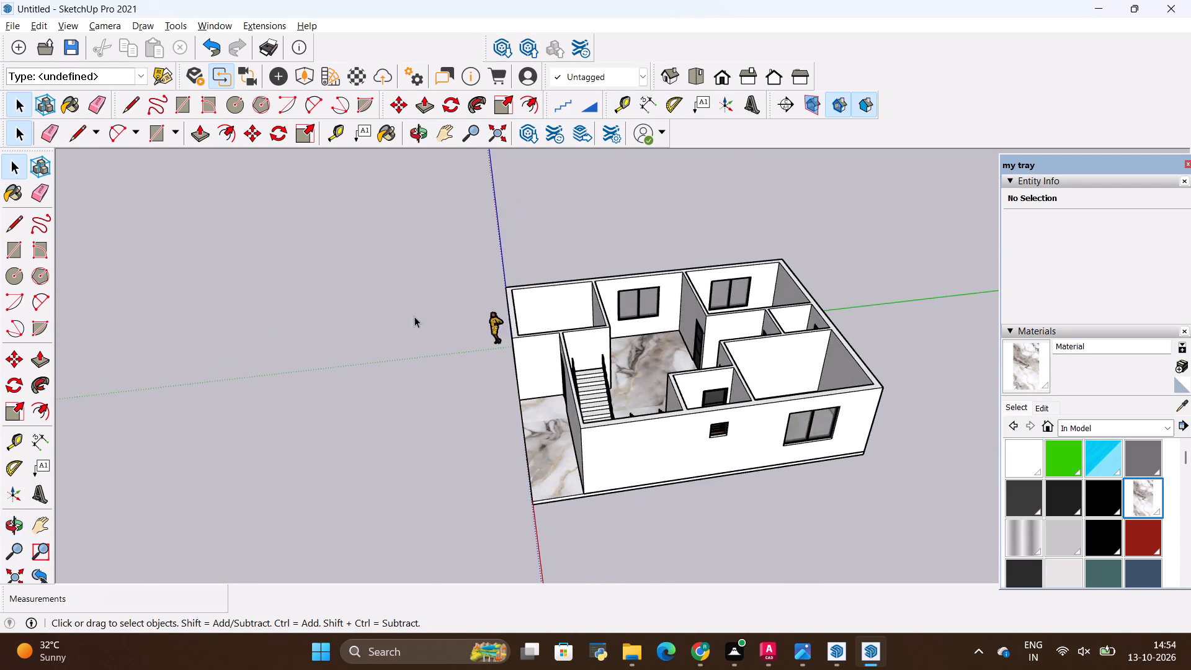
scroll(548, 286, "up", 7)
scroll(631, 350, "down", 5)
middle_click_drag(719, 377, 662, 316)
scroll(667, 310, "up", 8)
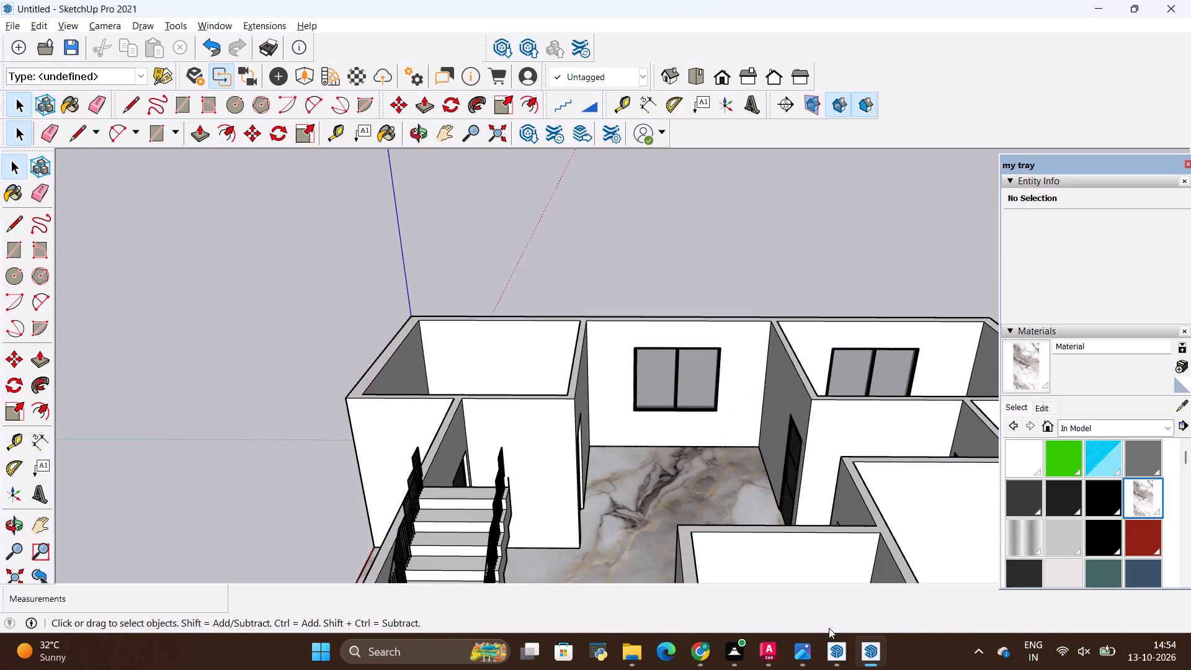
middle_click_drag(680, 320, 647, 422)
middle_click_drag(656, 421, 666, 271)
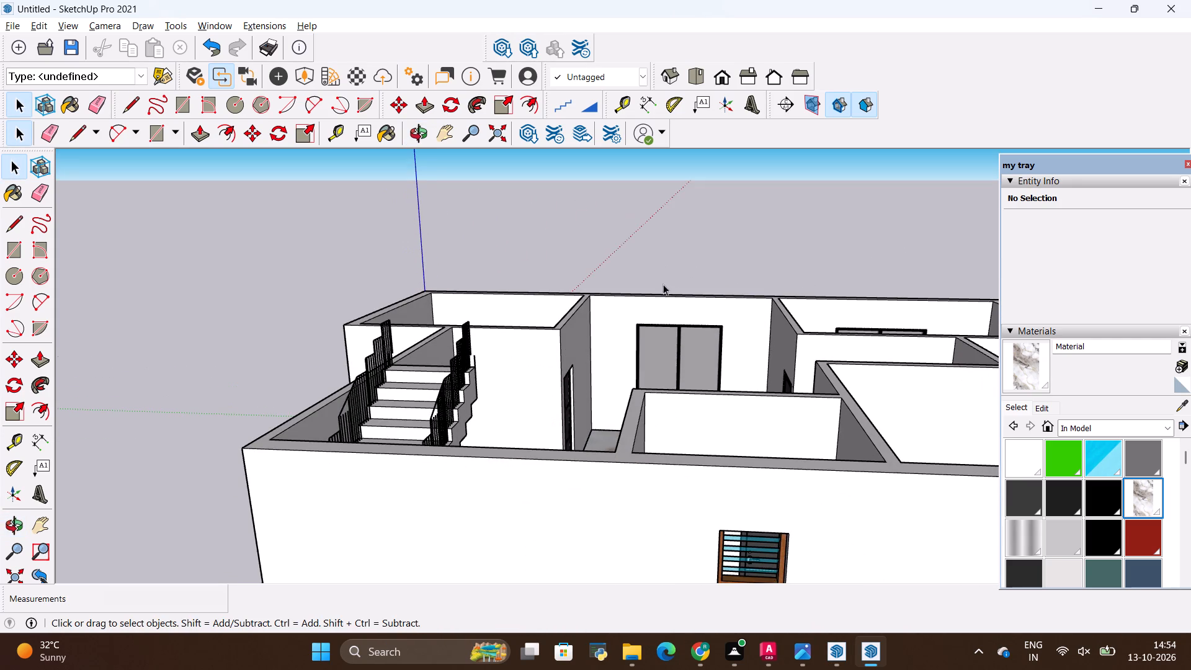
middle_click_drag(680, 367, 687, 424)
key("r")
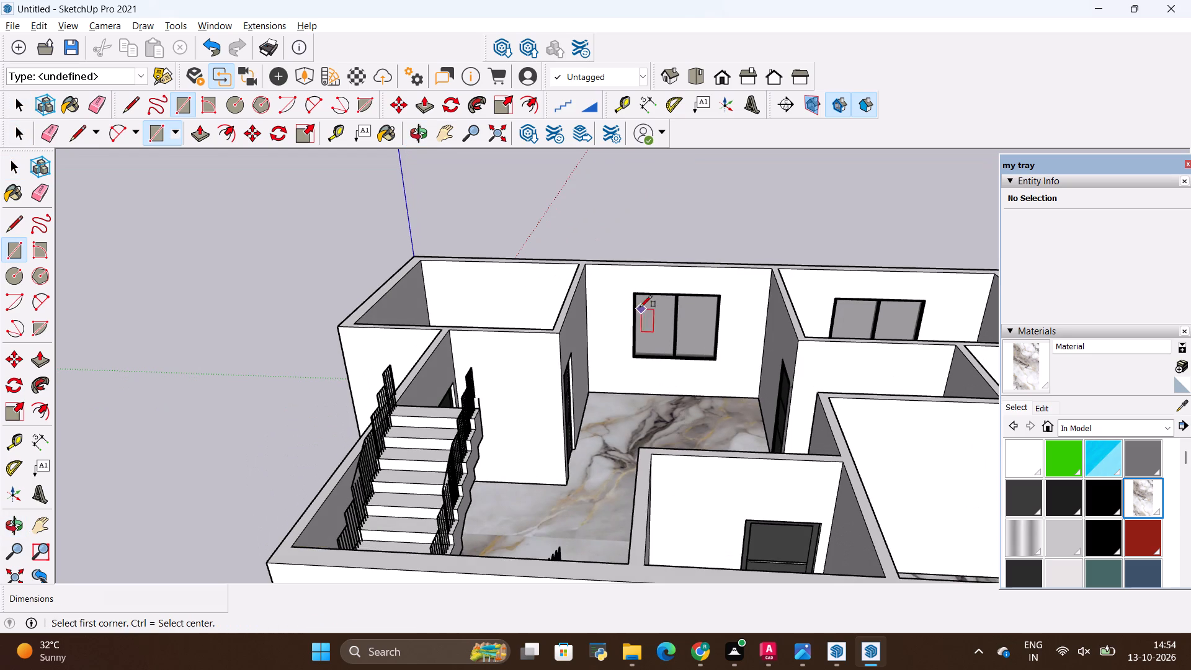
left_click(589, 266)
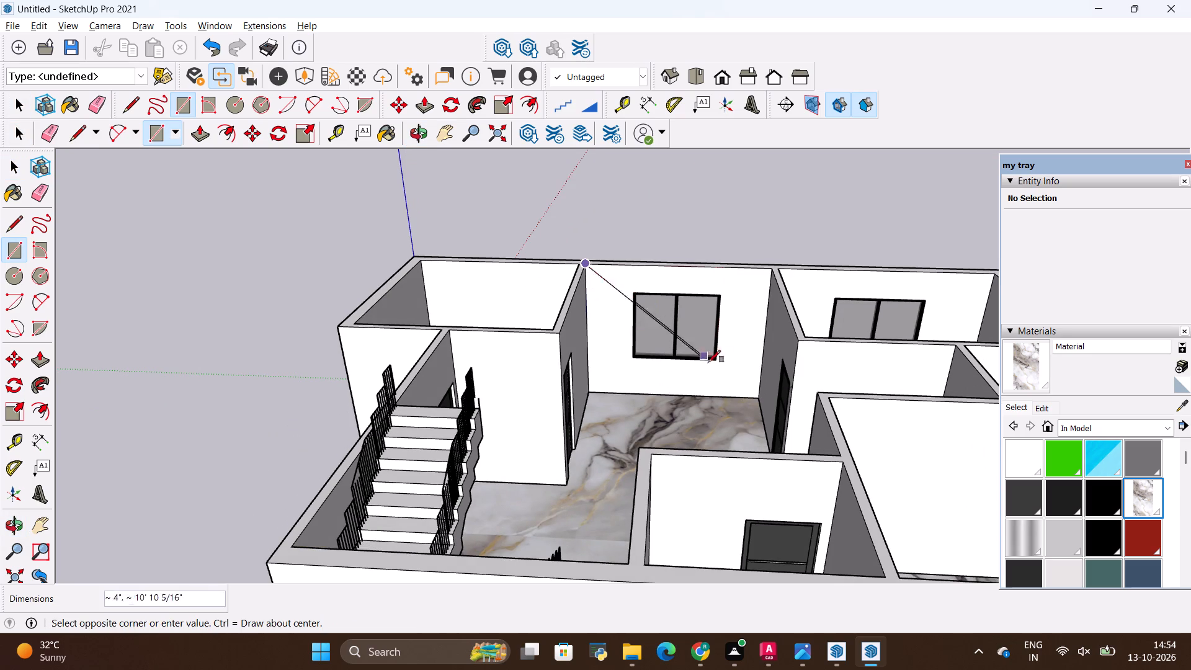
left_click(754, 400)
key("space")
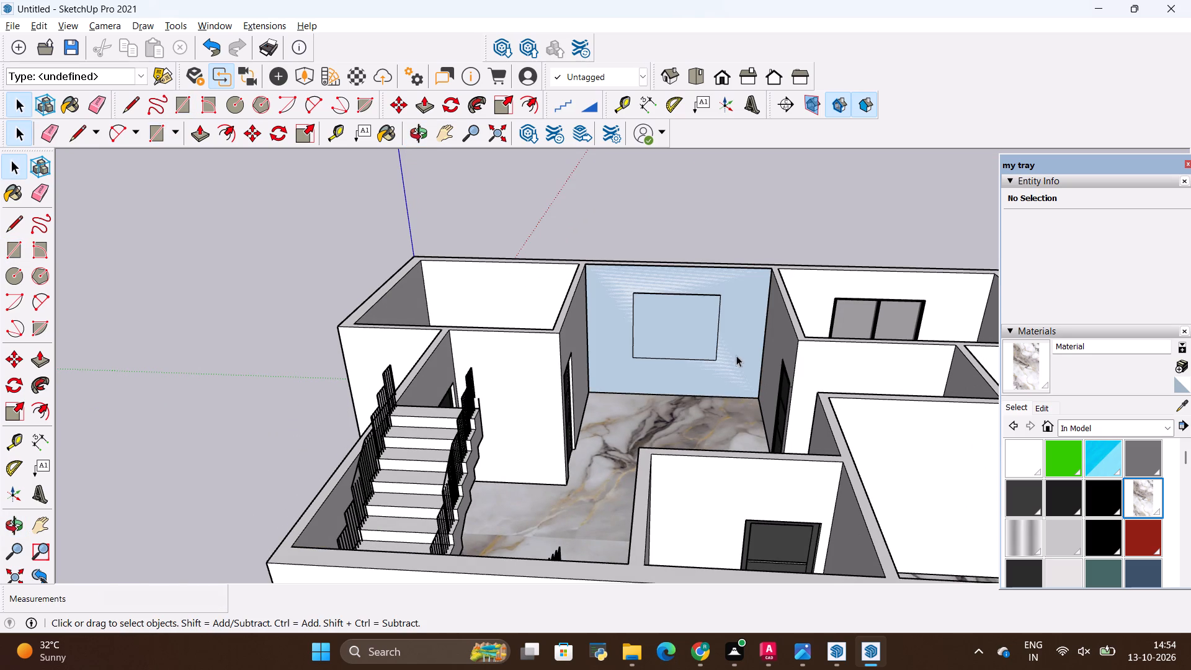
Move the new wall-sized rectangle with its edges out of the hall to the empty area beside the house.
double_click(736, 355)
key("m")
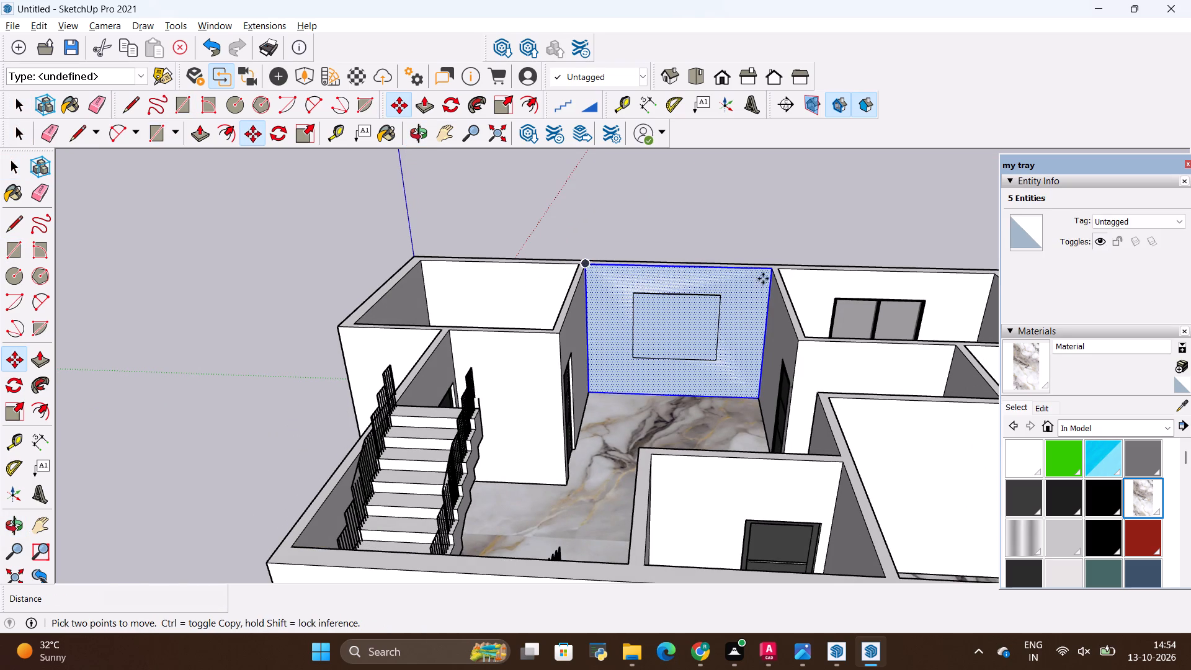
left_click(768, 272)
scroll(522, 336, "down", 8)
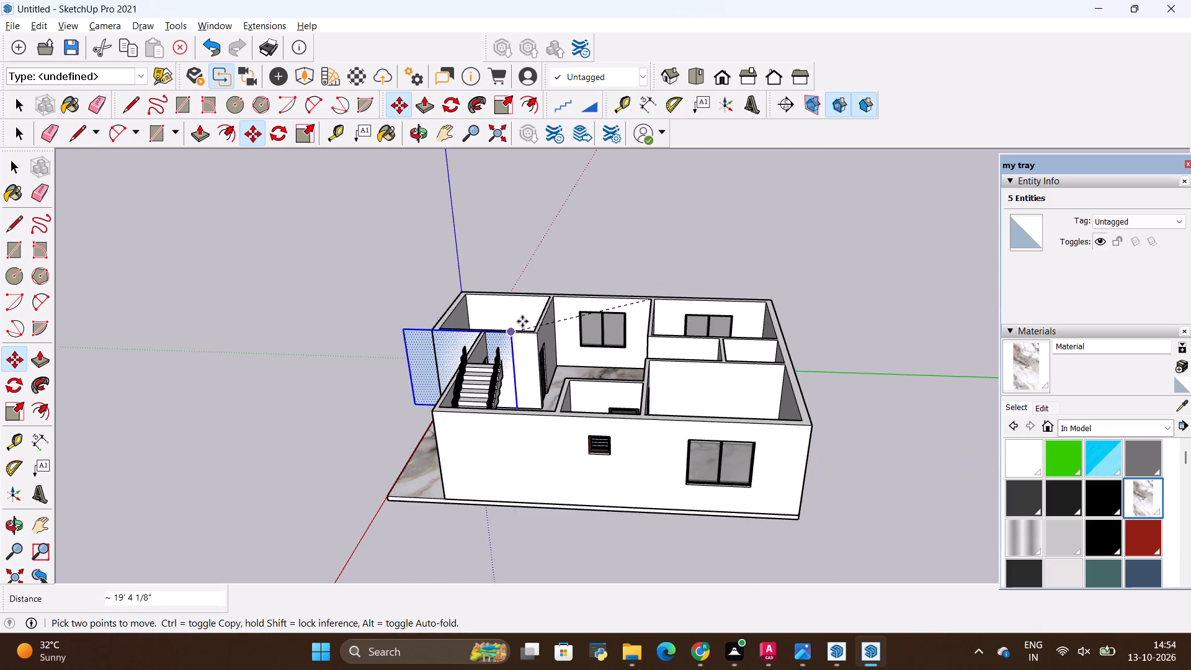
left_click(932, 306)
key("space")
left_click(805, 269)
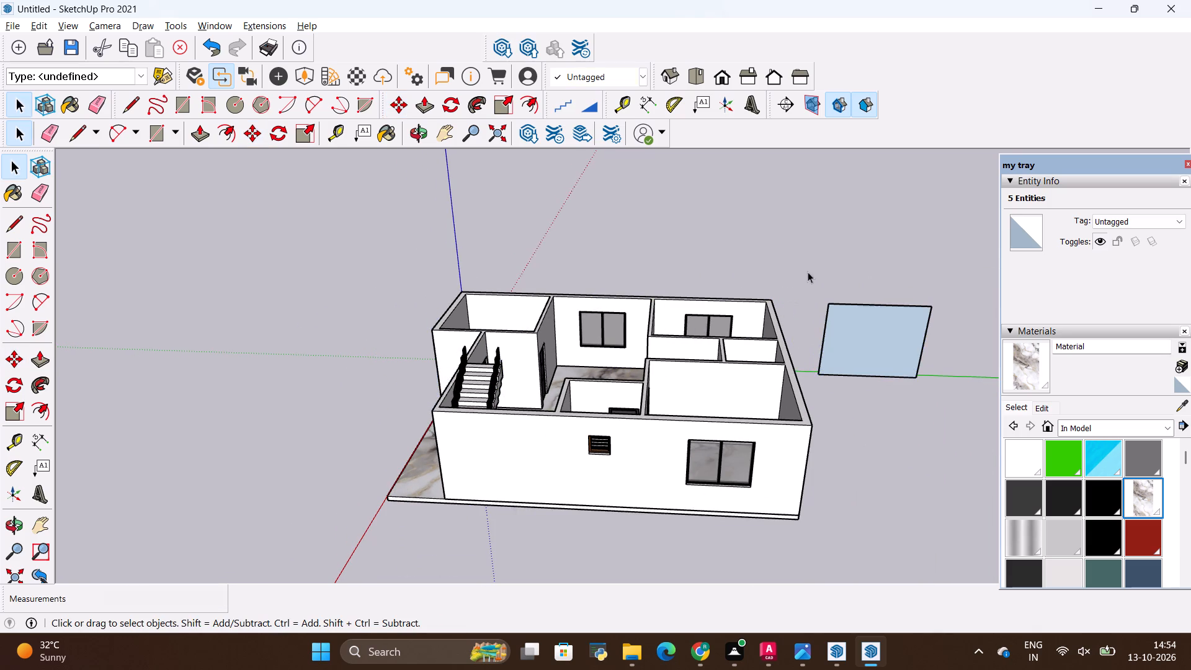
Reverse the face of the detached rectangle beside the house so its white front side faces the viewer.
left_click(900, 336)
right_click(900, 336)
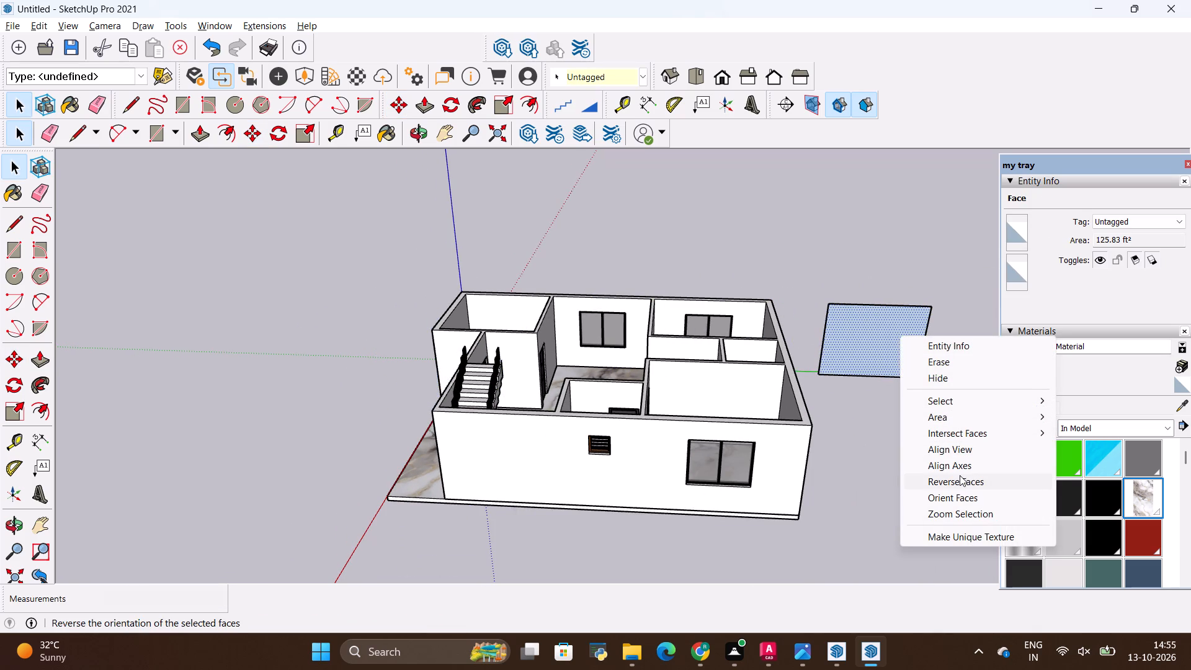
left_click(960, 475)
key("space")
left_click(854, 281)
middle_click_drag(879, 398, 798, 322)
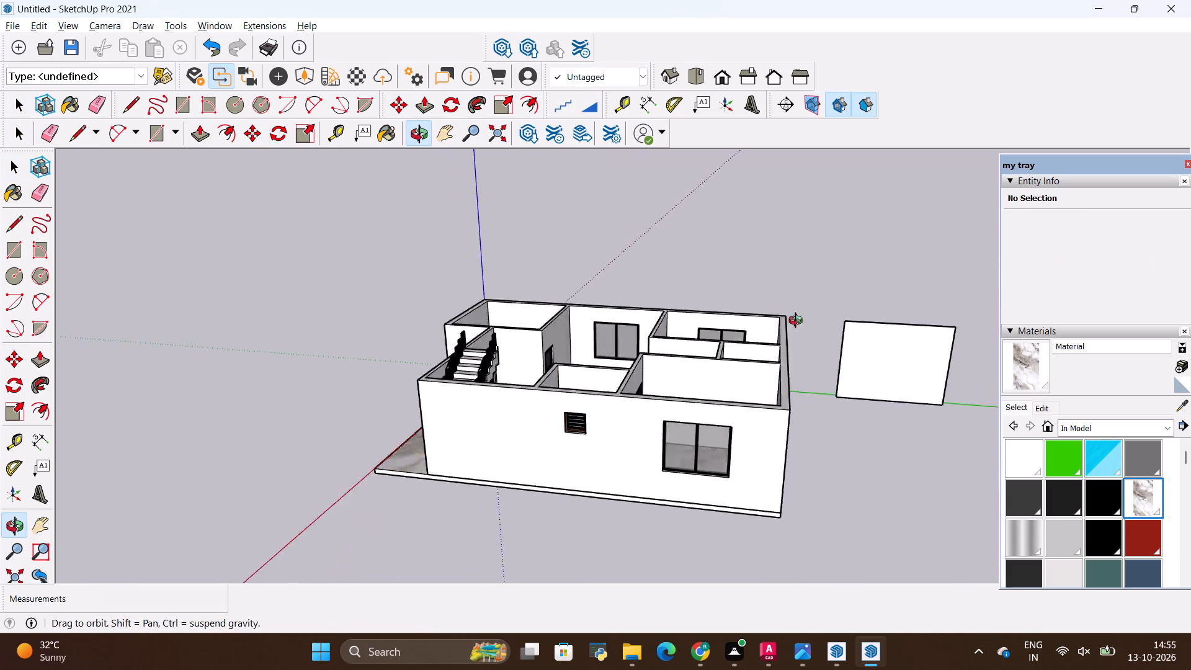
middle_click_drag(798, 322, 782, 301)
scroll(828, 347, "down", 4)
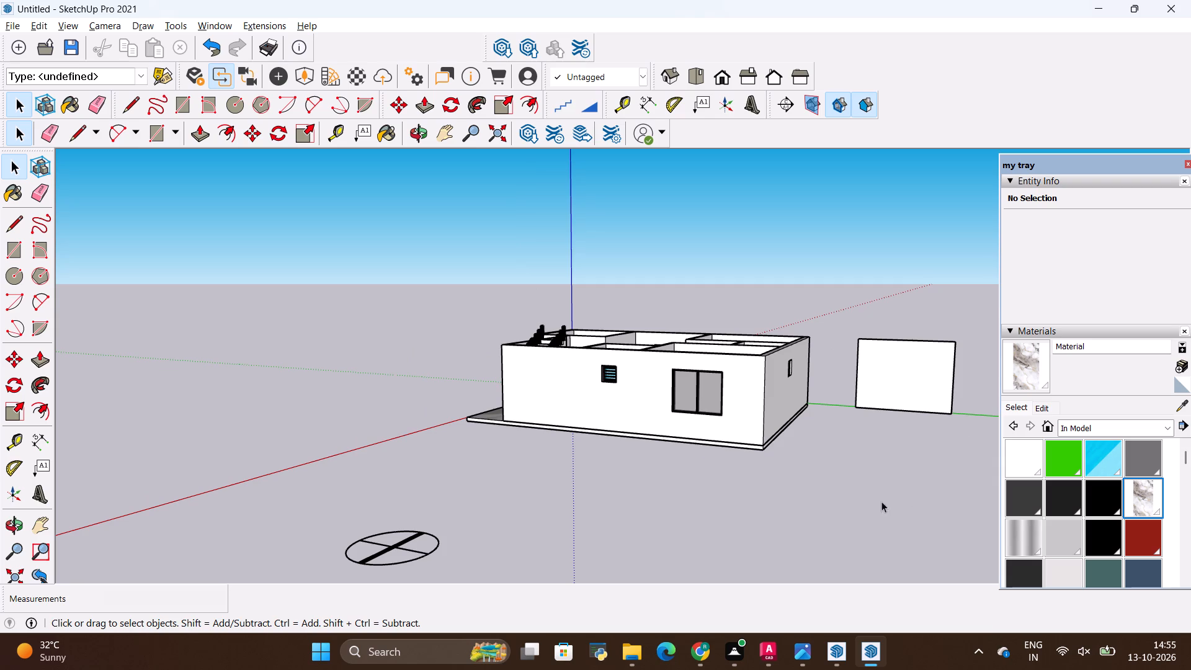
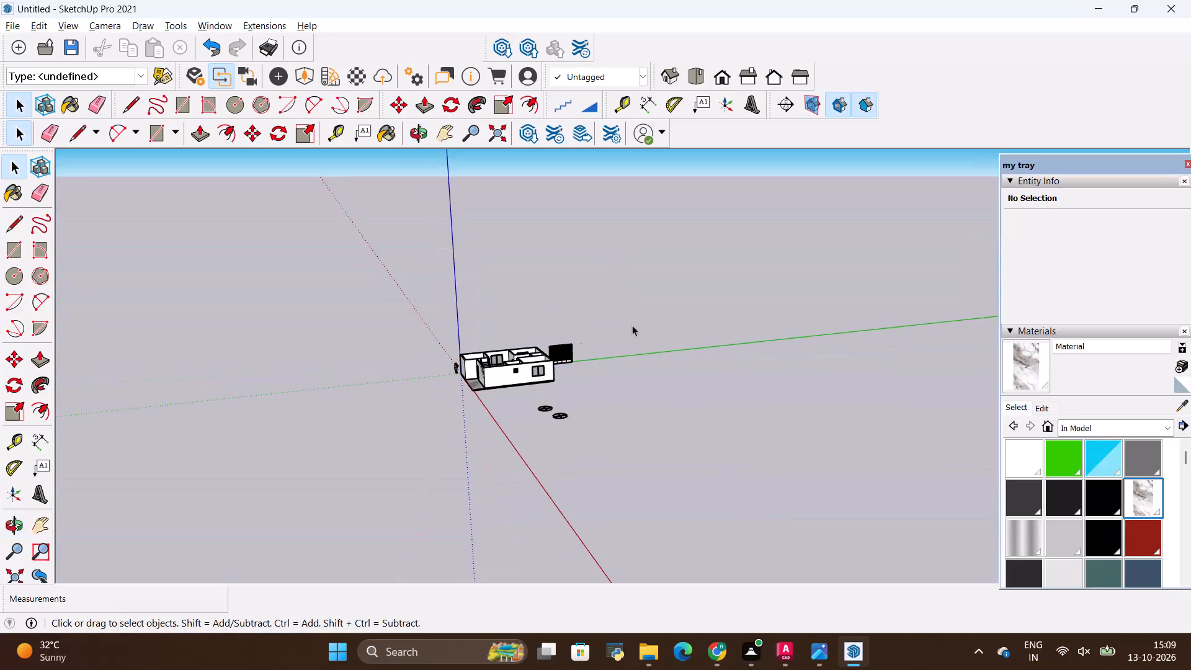
Examine the freestanding slatted wall panel and its low four-section cabinet beside the house model from several angles.
scroll(561, 352, "up", 20)
scroll(561, 352, "up", 8)
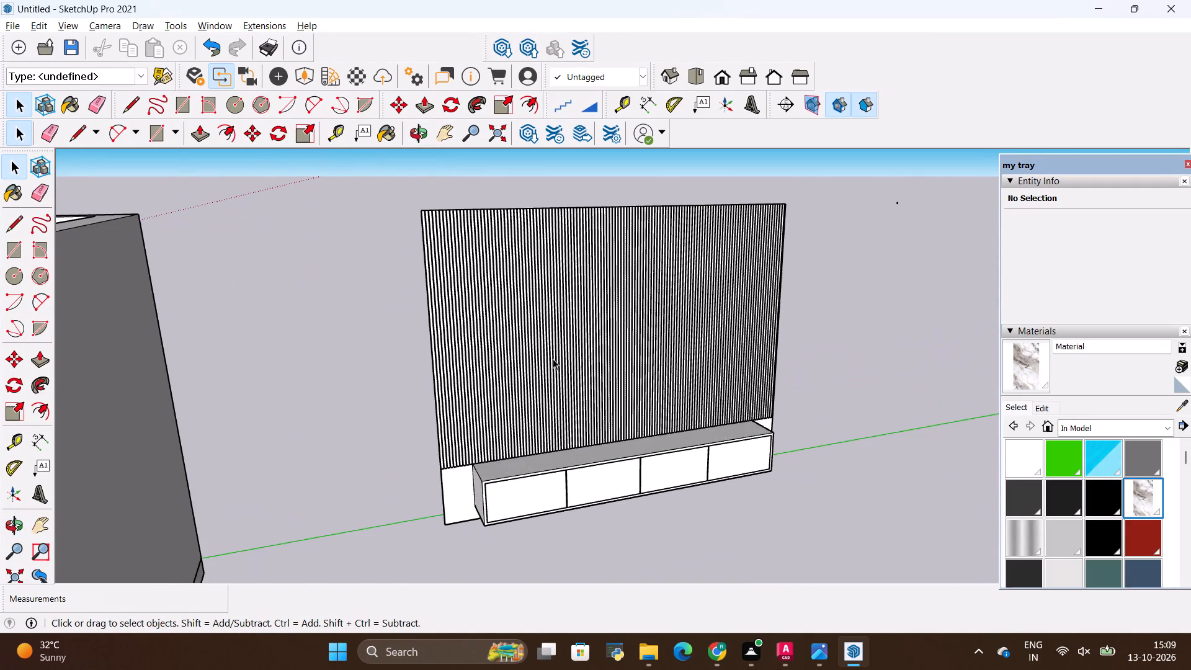
scroll(553, 359, "down", 5)
middle_click_drag(622, 347, 687, 307)
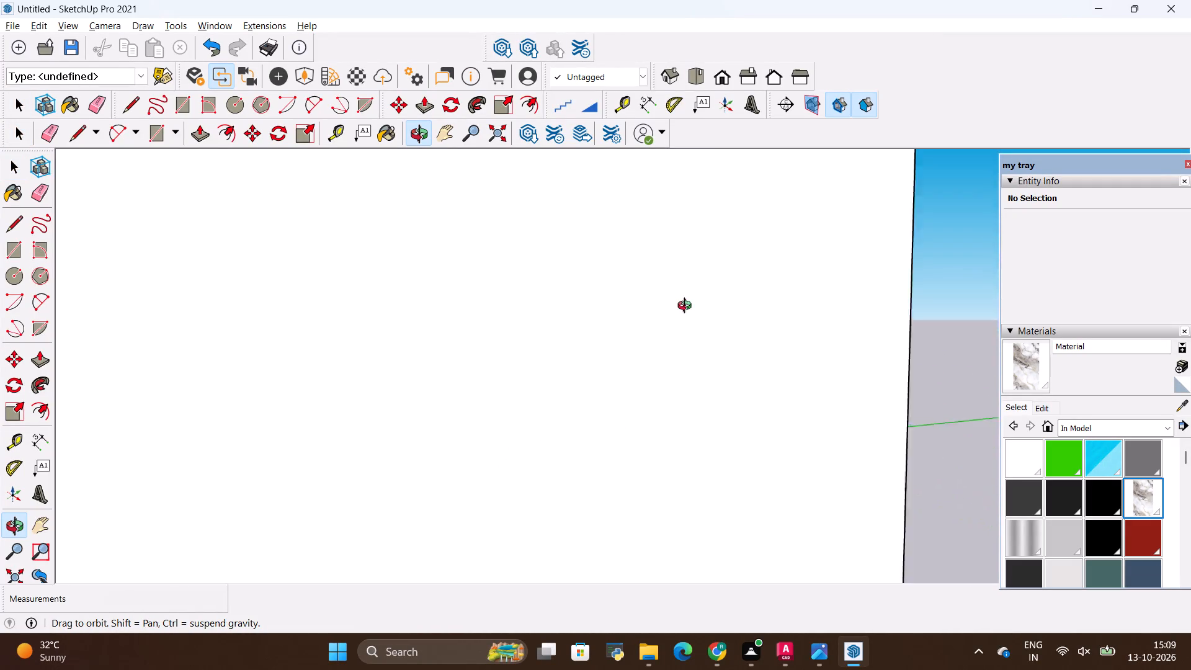
middle_click_drag(687, 307, 566, 434)
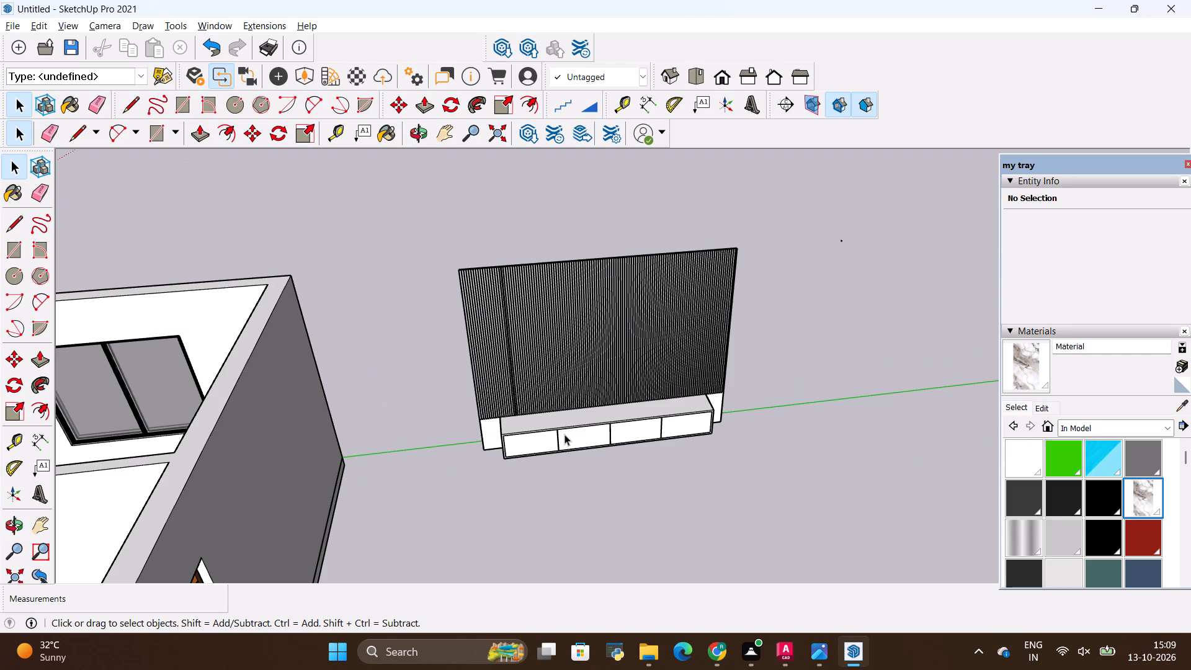
scroll(564, 434, "up", 5)
scroll(566, 432, "down", 5)
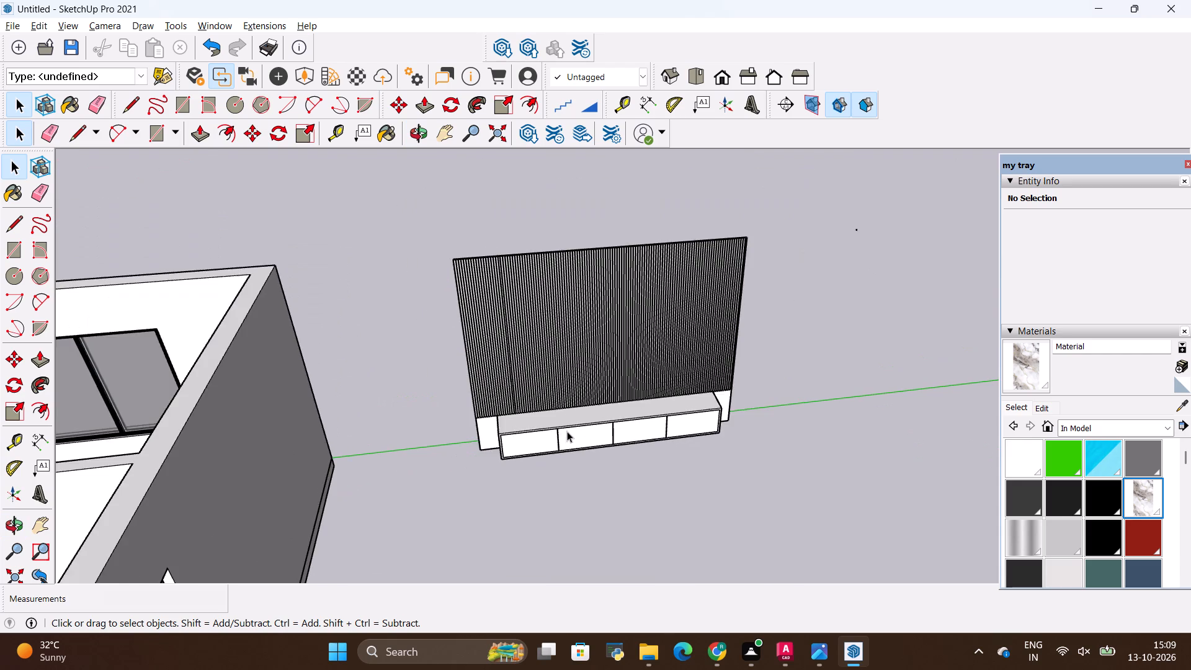
middle_click_drag(568, 430, 581, 382)
scroll(581, 382, "down", 1)
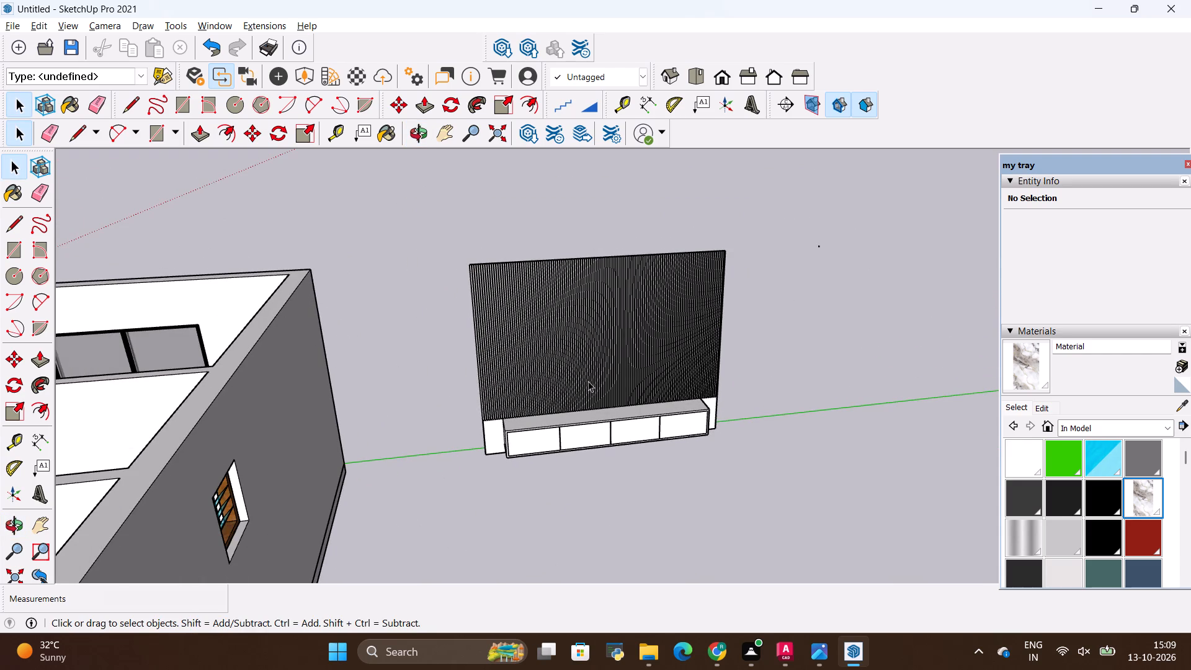
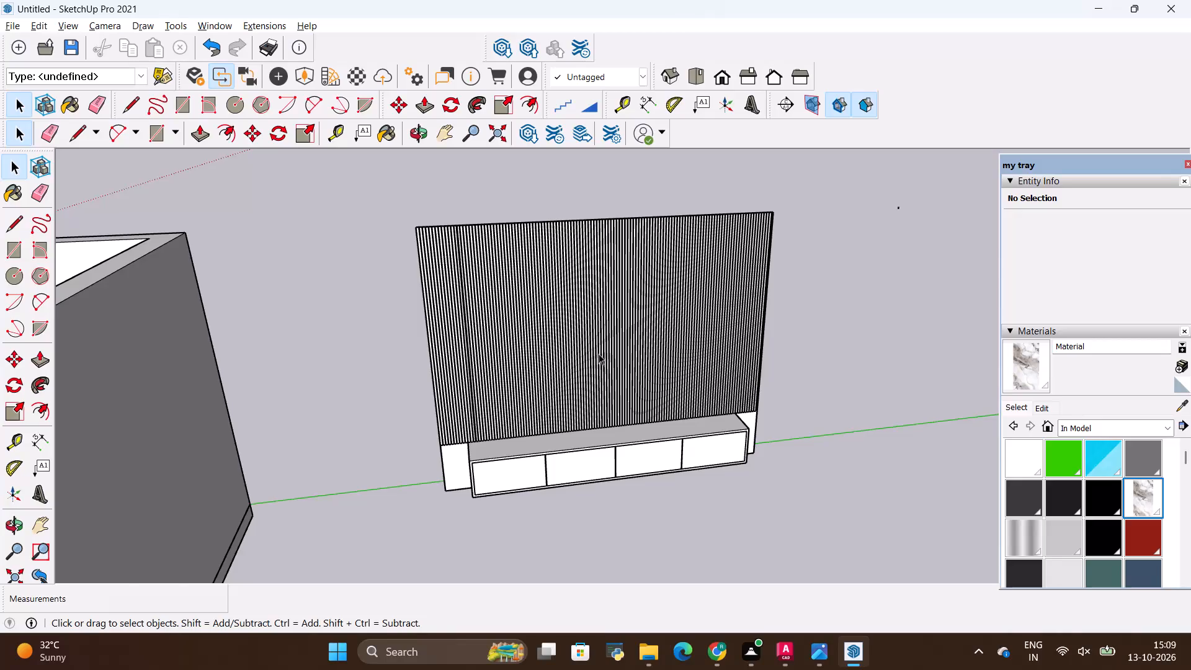
Examine the slatted wall panel and its low cabinet from the front, back and above, beside the house model.
scroll(599, 354, "down", 5)
middle_click_drag(599, 354, 827, 333)
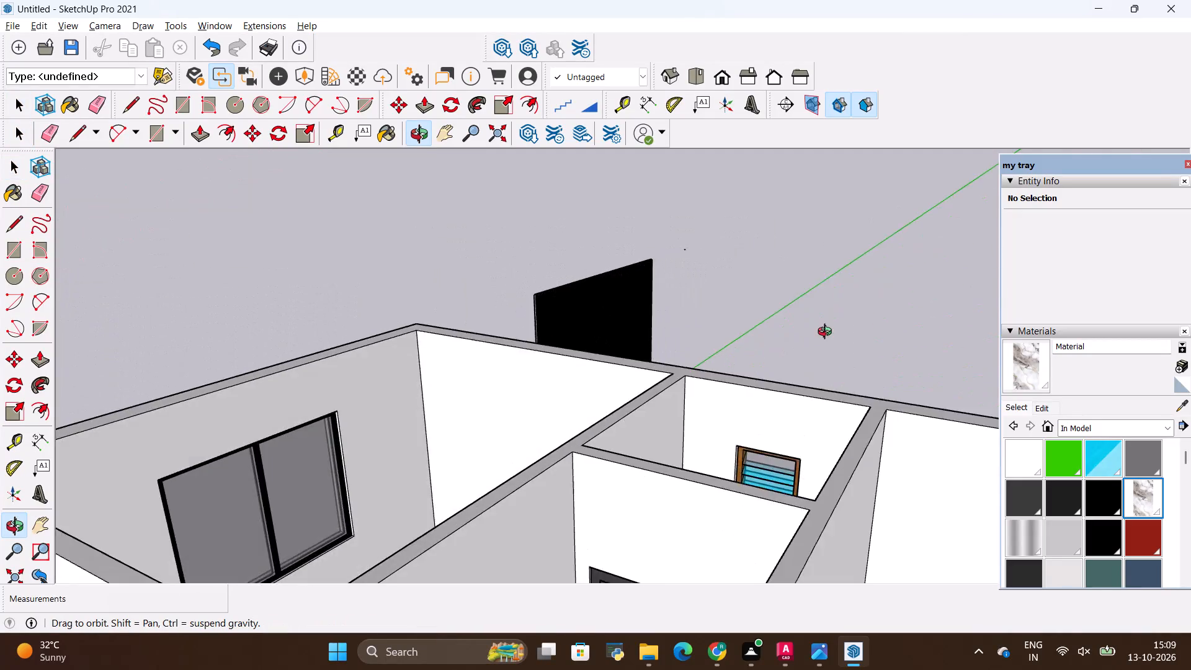
middle_click_drag(827, 333, 636, 373)
scroll(620, 278, "up", 4)
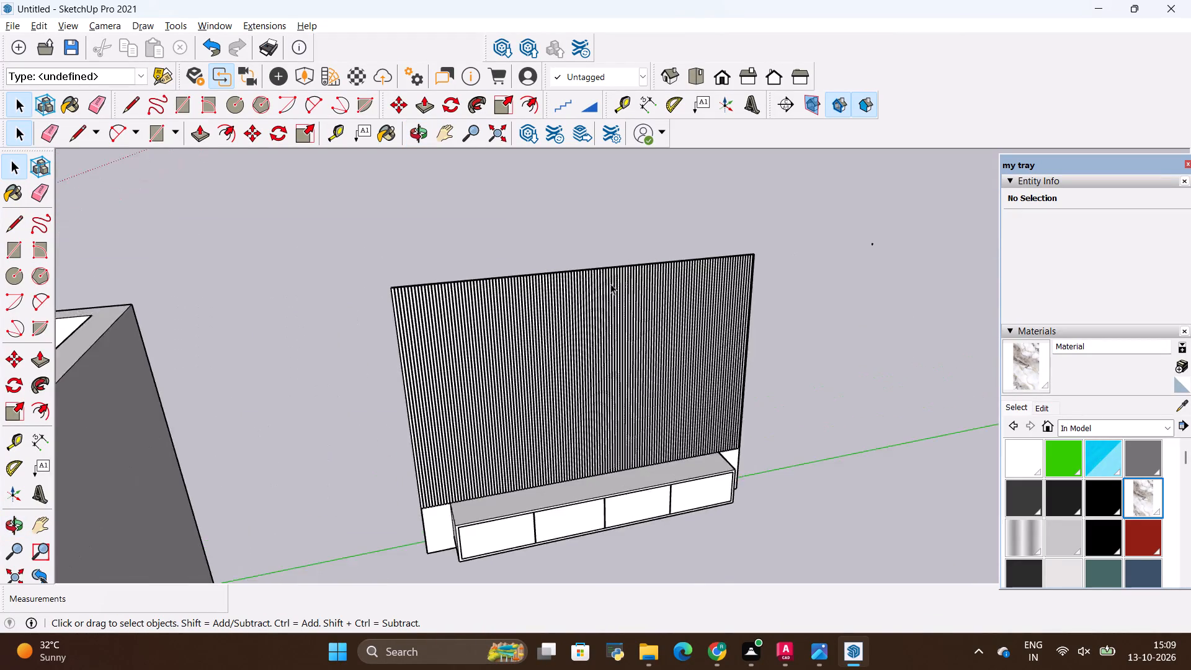
scroll(610, 284, "up", 5)
scroll(597, 302, "down", 5)
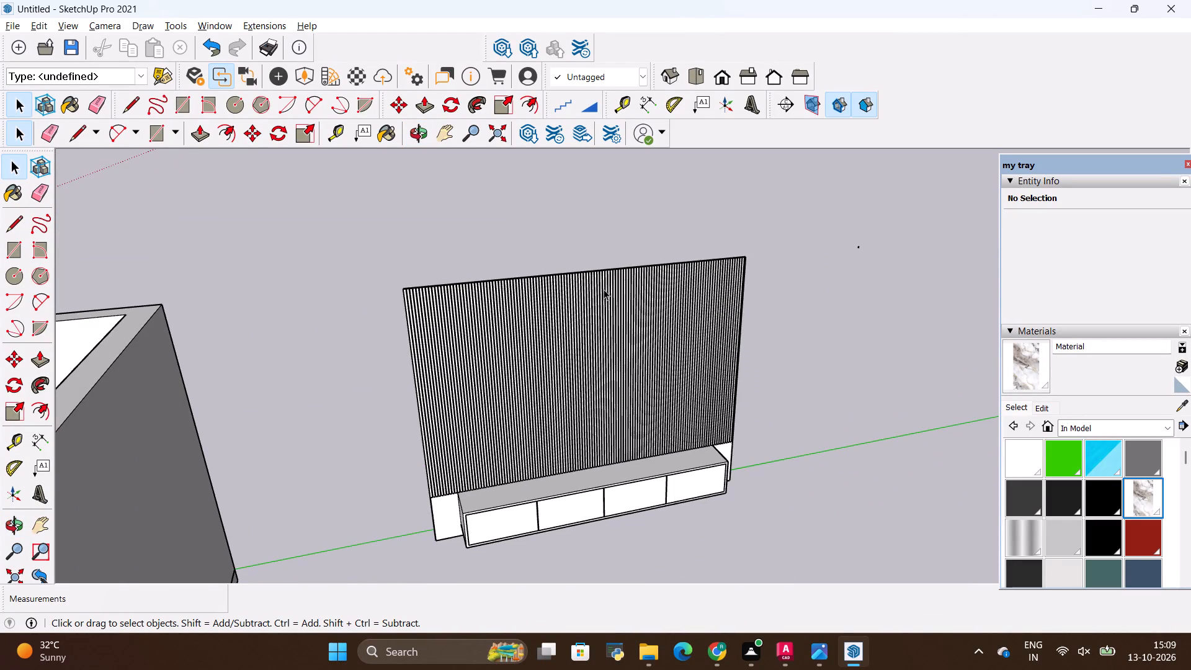
scroll(599, 341, "up", 2)
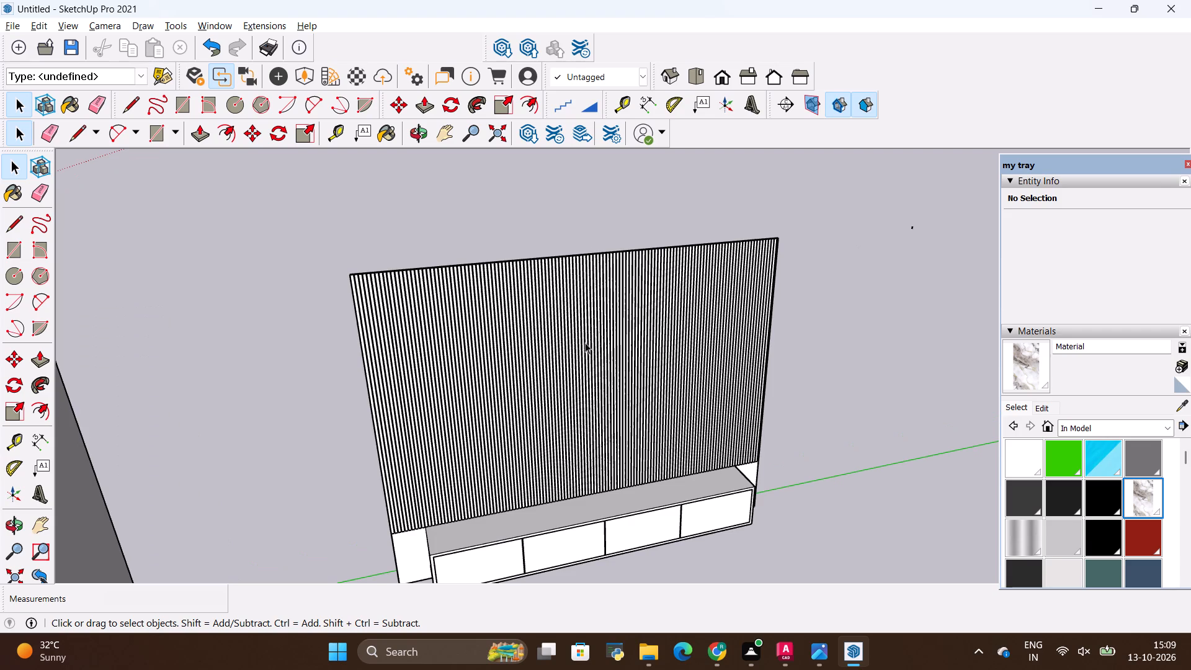
scroll(476, 340, "down", 4)
middle_click_drag(482, 375, 1057, 444)
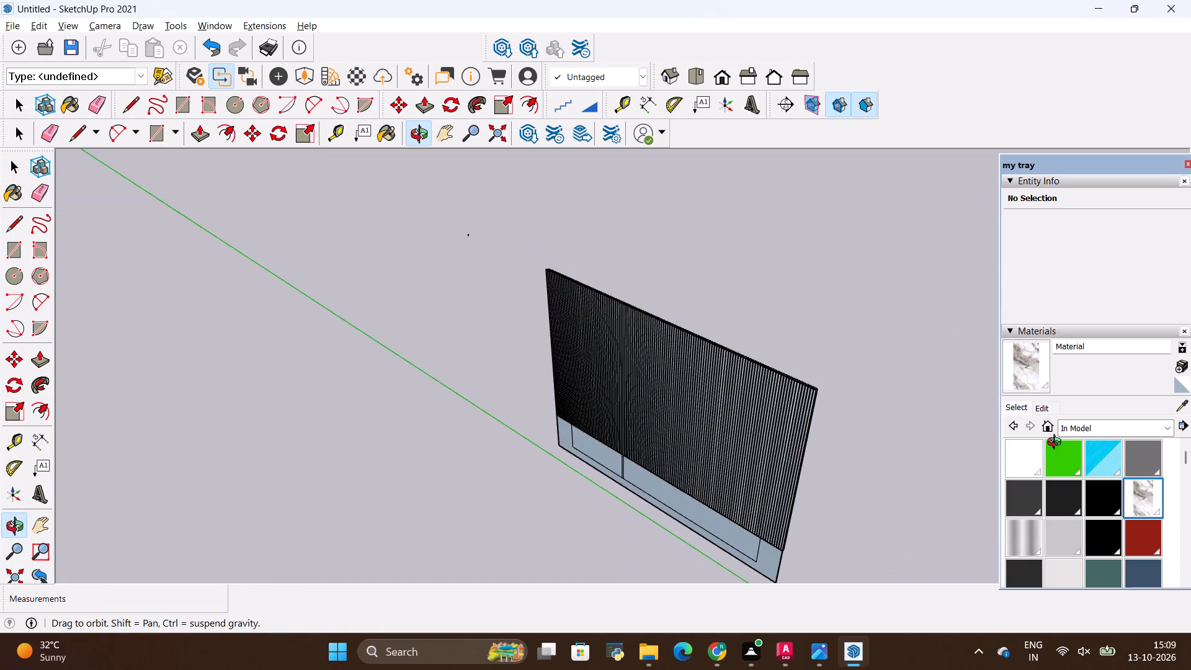
middle_click_drag(1057, 444, 524, 323)
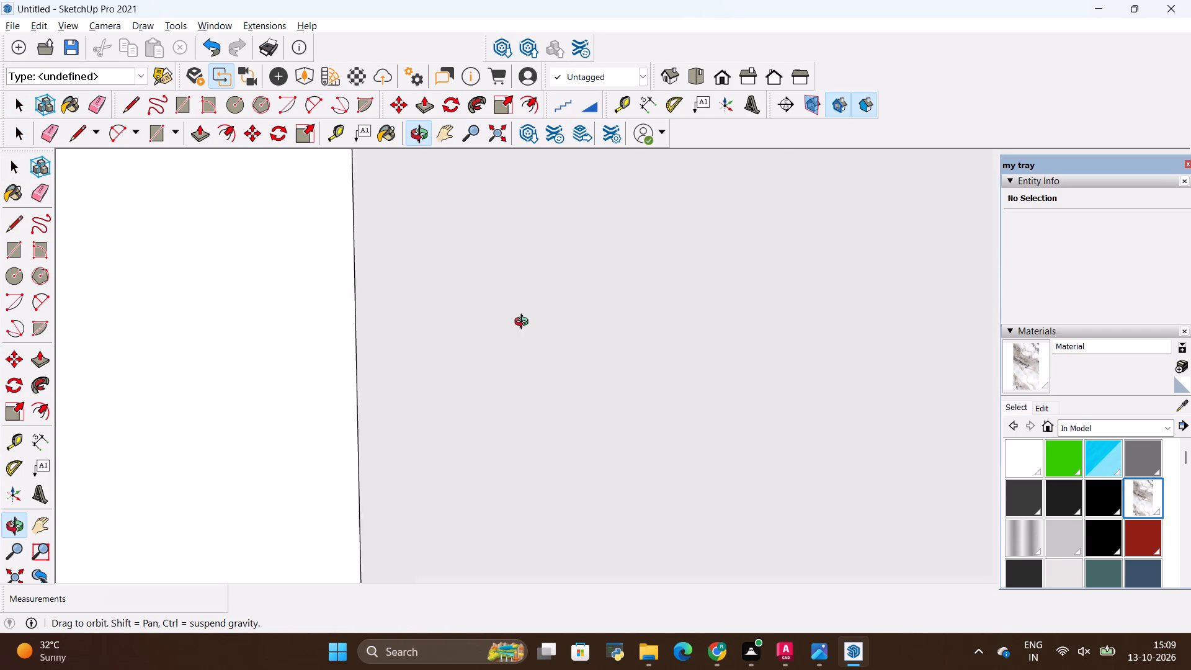
middle_click_drag(524, 323, 471, 339)
scroll(540, 369, "up", 3)
scroll(536, 370, "down", 4)
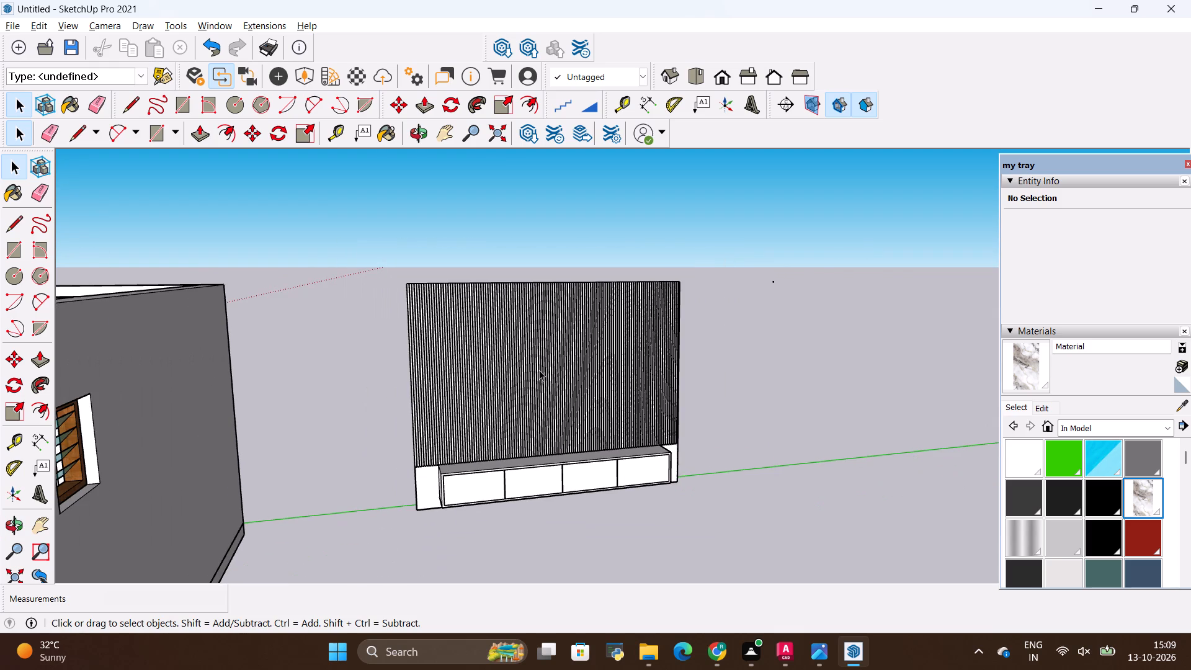
middle_click_drag(471, 514, 445, 446)
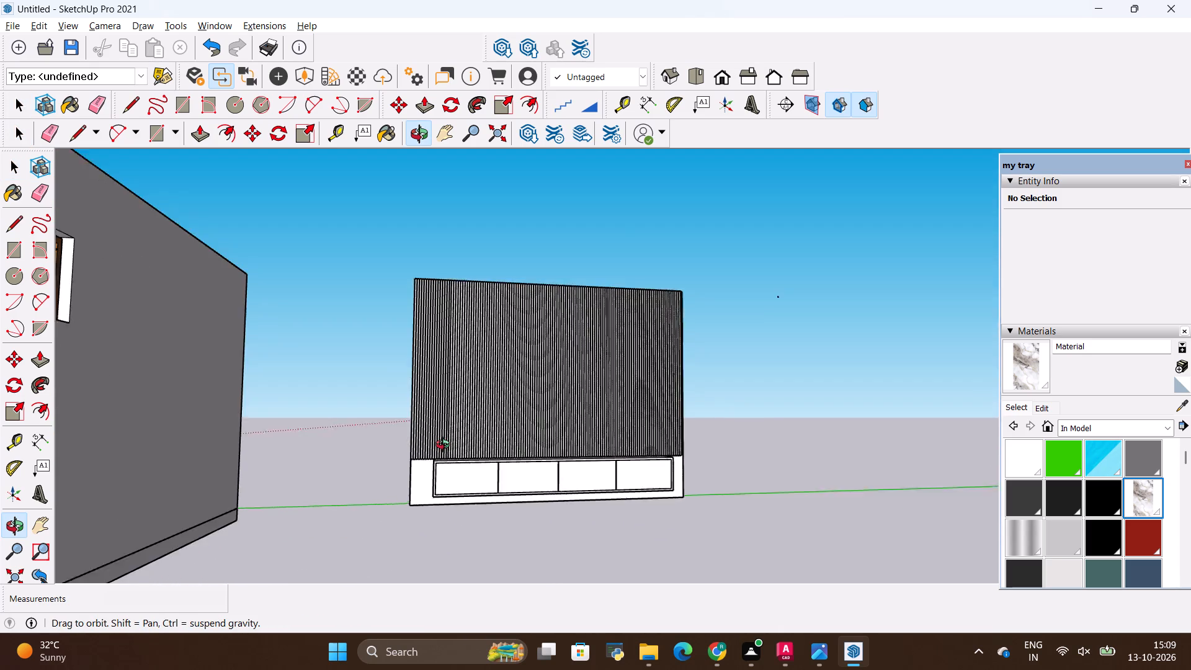
middle_click_drag(445, 446, 435, 573)
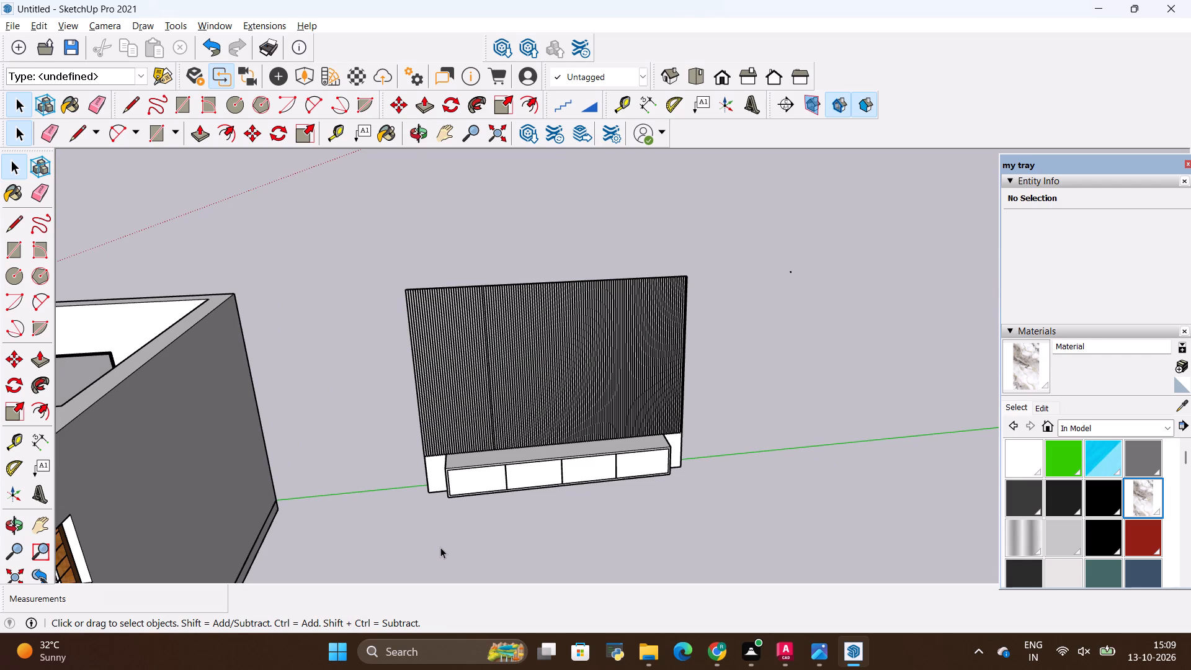
Select the ten slats beyond the cabinet's left end and the nine beyond its right end, and make them unique.
scroll(449, 515, "up", 9)
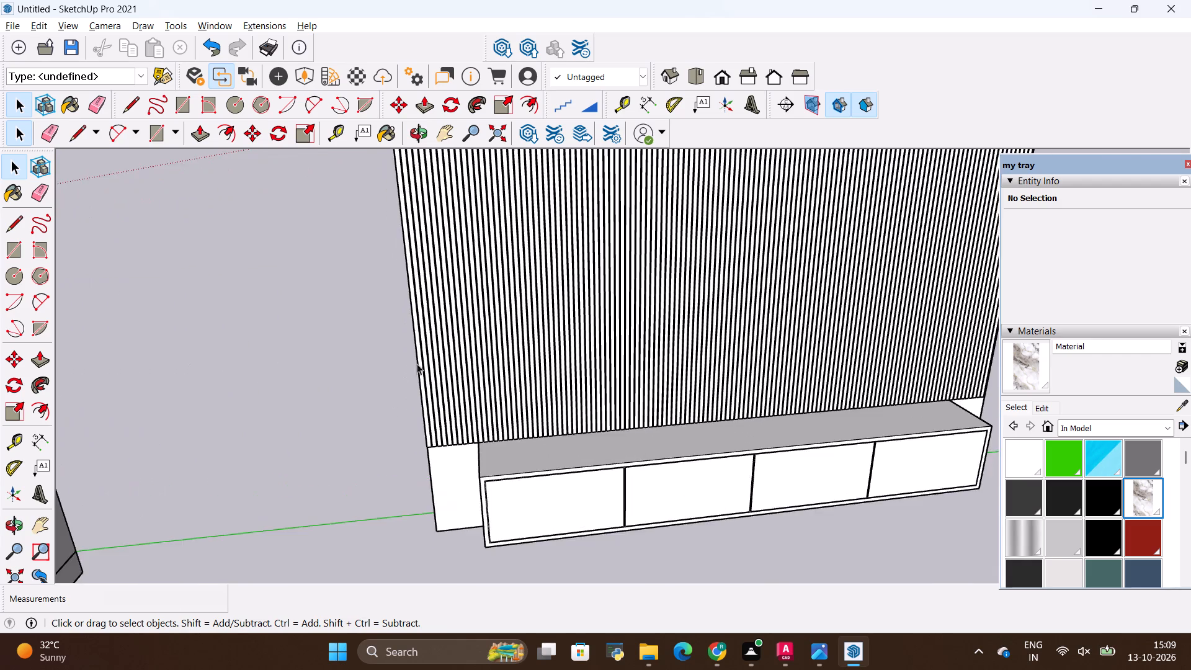
scroll(417, 364, "up", 15)
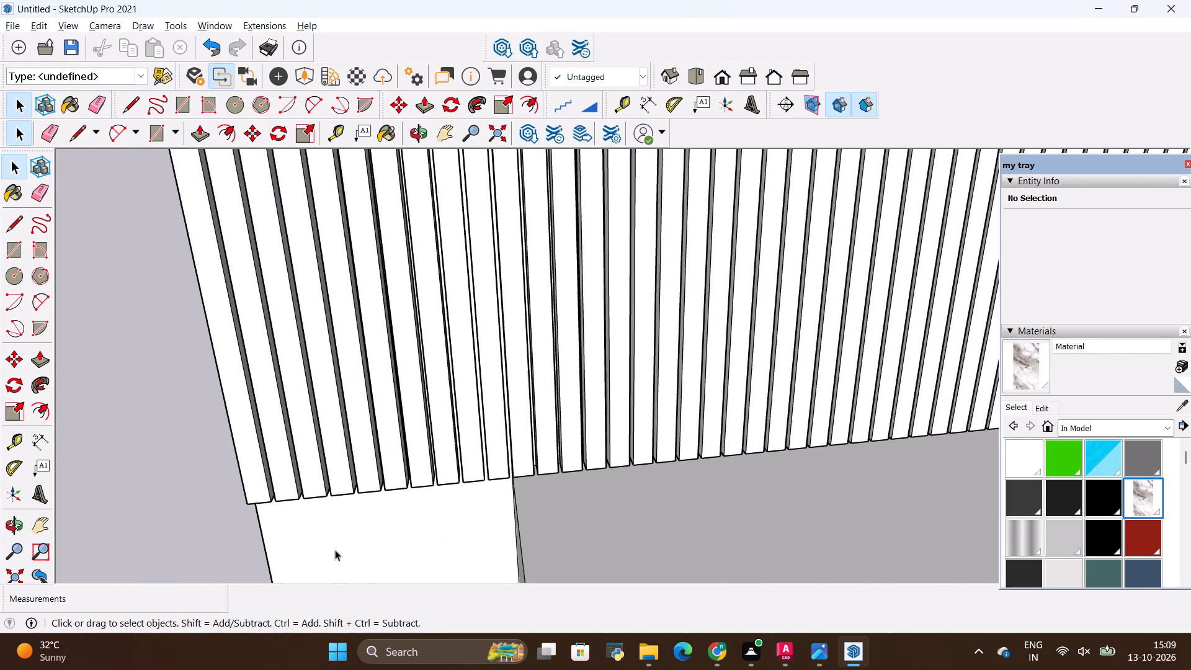
left_click(254, 483, "ctrl")
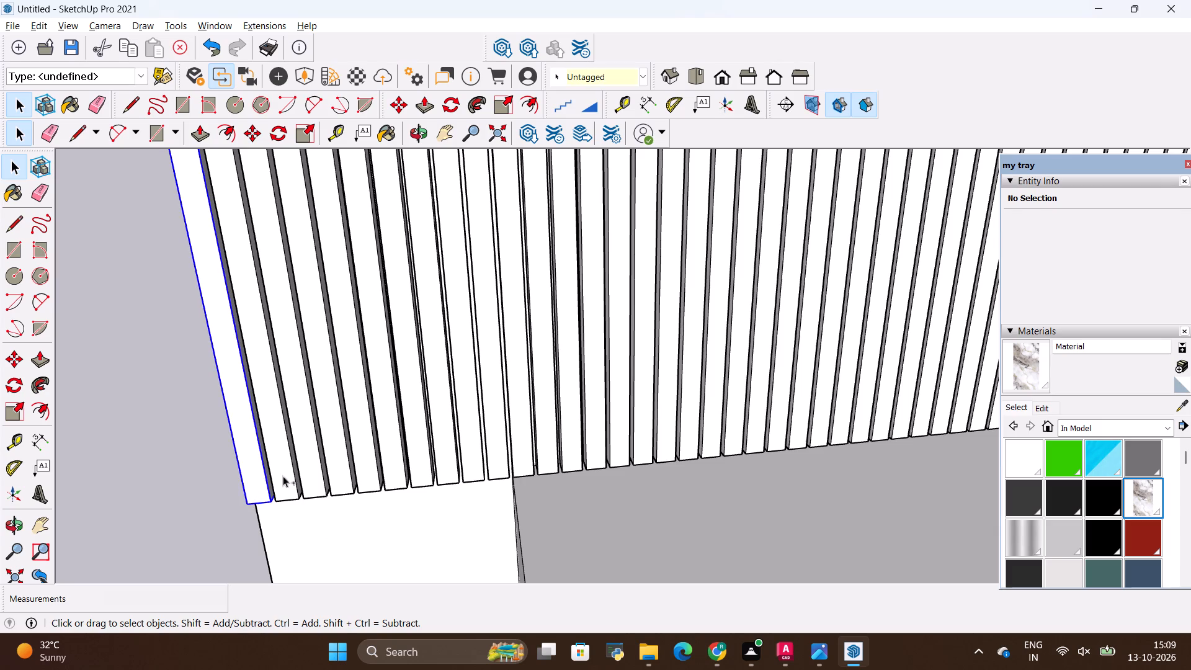
left_click(288, 473, "ctrl")
left_click(311, 471, "ctrl")
left_click(344, 467, "ctrl")
left_click(362, 464, "ctrl")
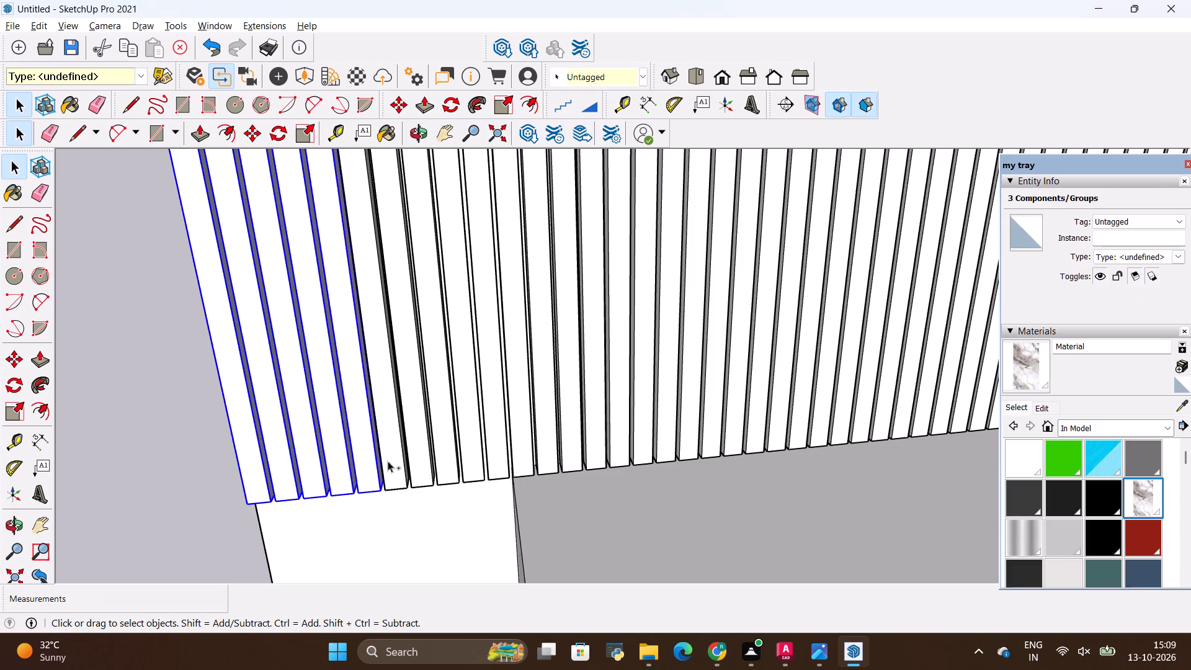
left_click(398, 470, "ctrl")
left_click(414, 470, "ctrl")
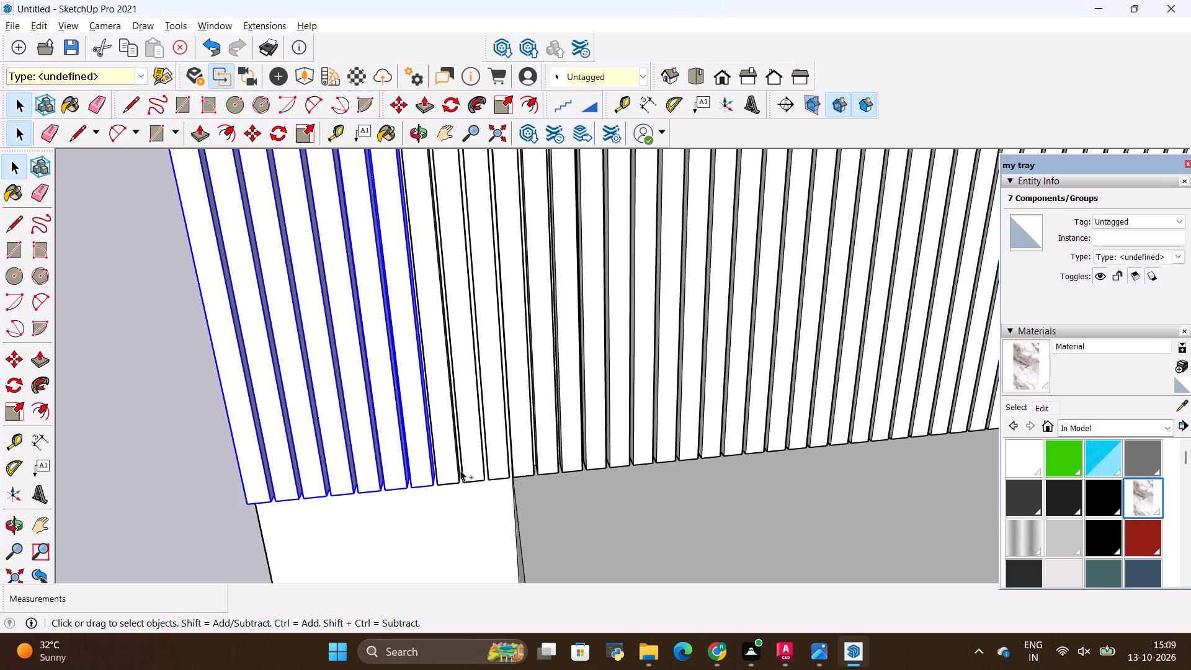
left_click(455, 474, "ctrl")
left_click(468, 471, "ctrl")
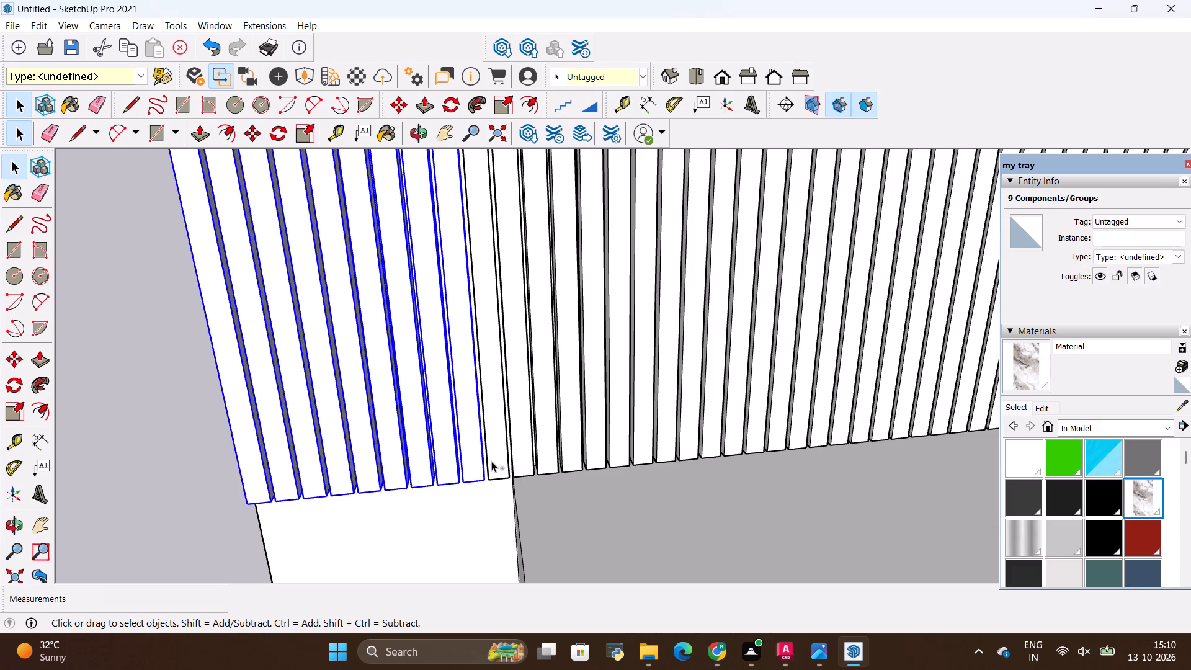
left_click(492, 460, "ctrl")
scroll(315, 439, "down", 19, "ctrl")
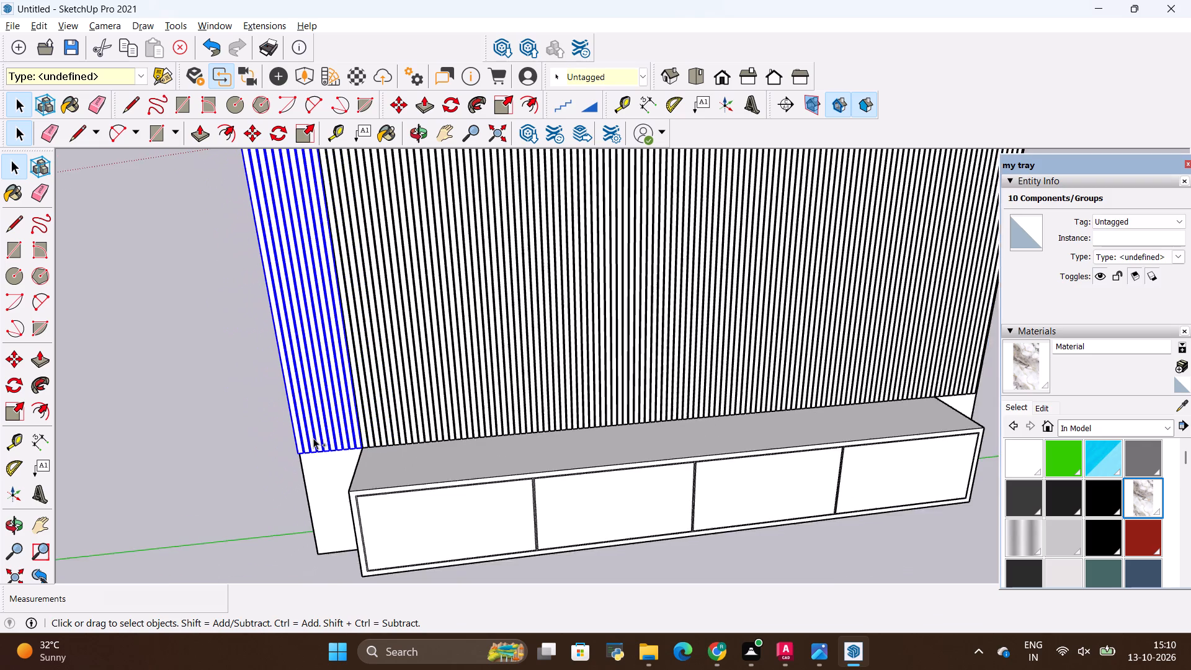
scroll(313, 438, "down", 8, "ctrl")
scroll(687, 423, "up", 14, "ctrl")
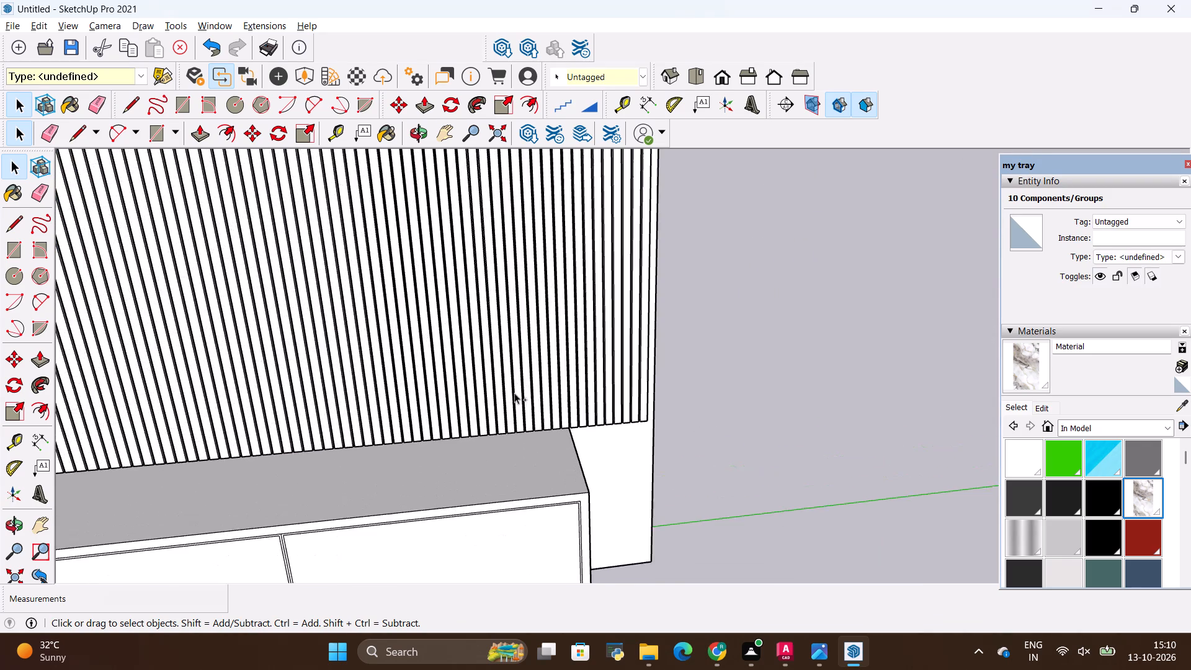
scroll(537, 393, "up", 11, "ctrl")
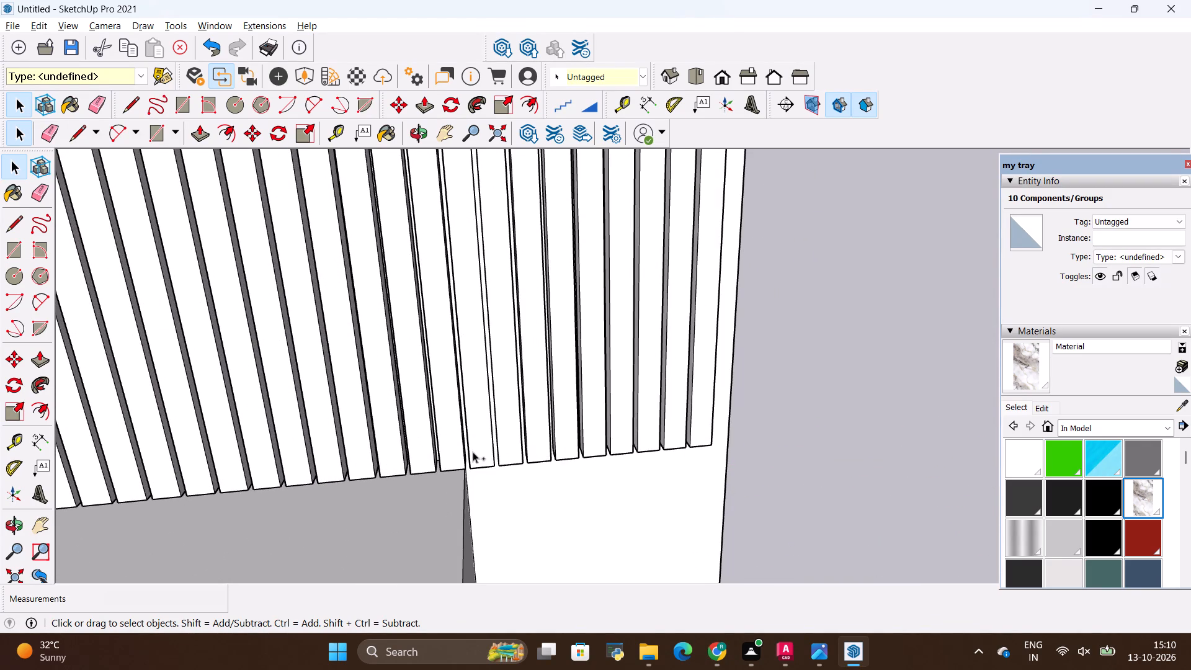
left_click(473, 452, "ctrl")
left_click(502, 442, "ctrl")
left_click(543, 426, "ctrl")
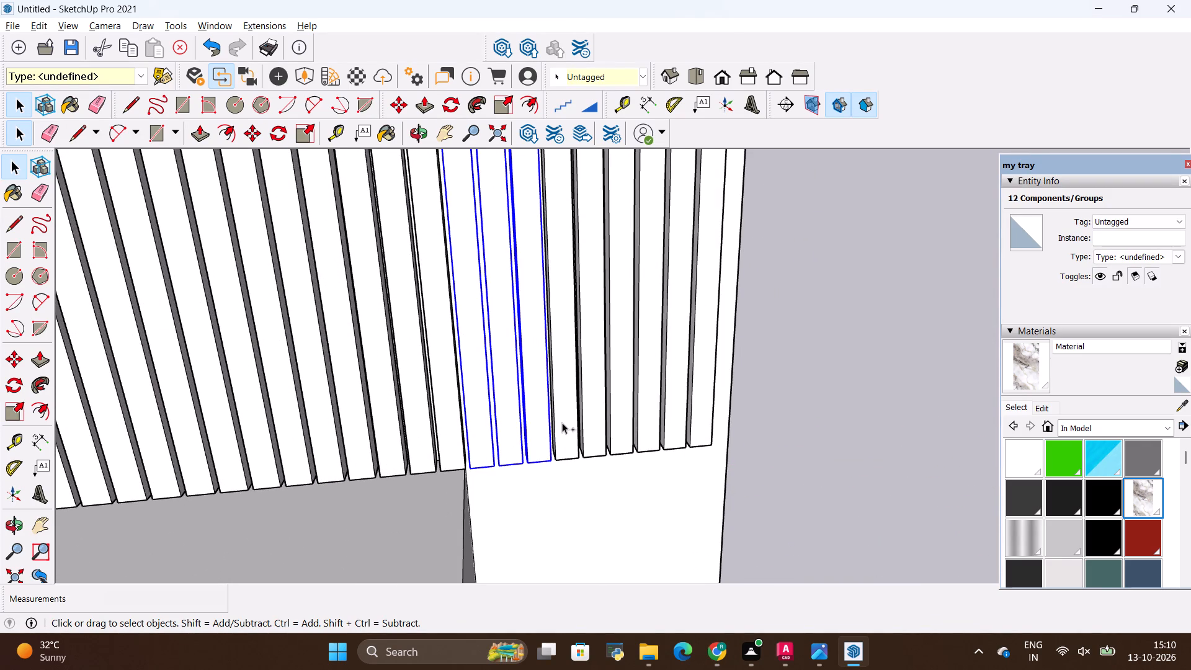
left_click(564, 422, "ctrl")
left_click(592, 429, "ctrl")
left_click(612, 427, "ctrl")
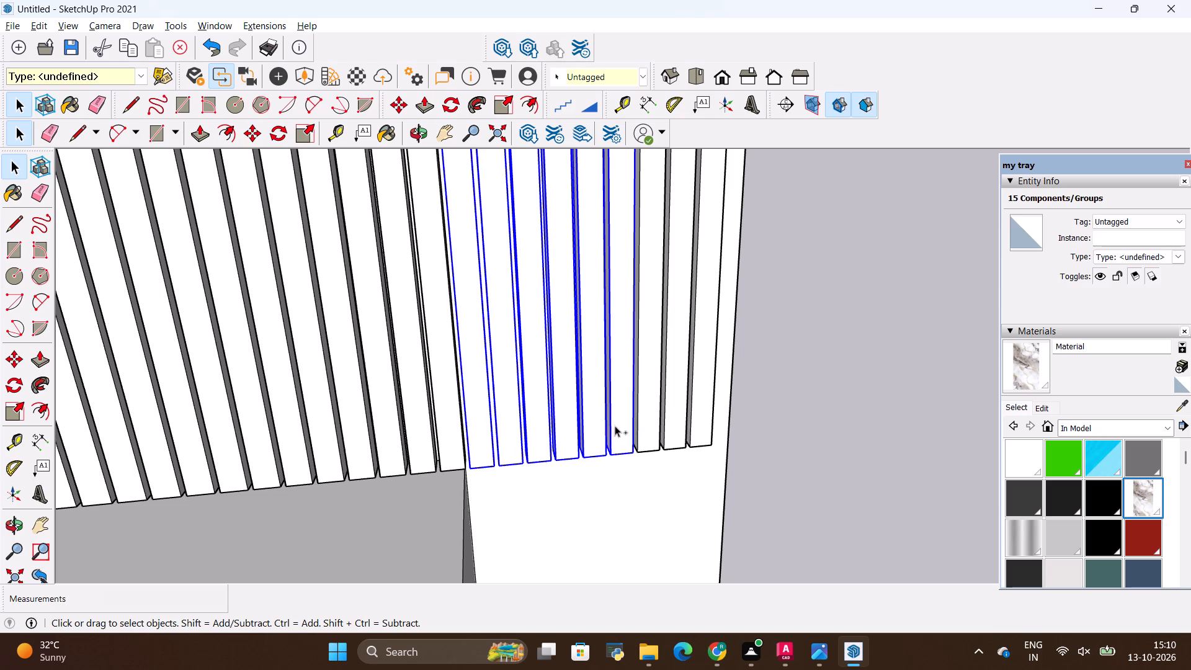
left_click(650, 422, "ctrl")
left_click(680, 413, "ctrl")
left_click(703, 400, "ctrl")
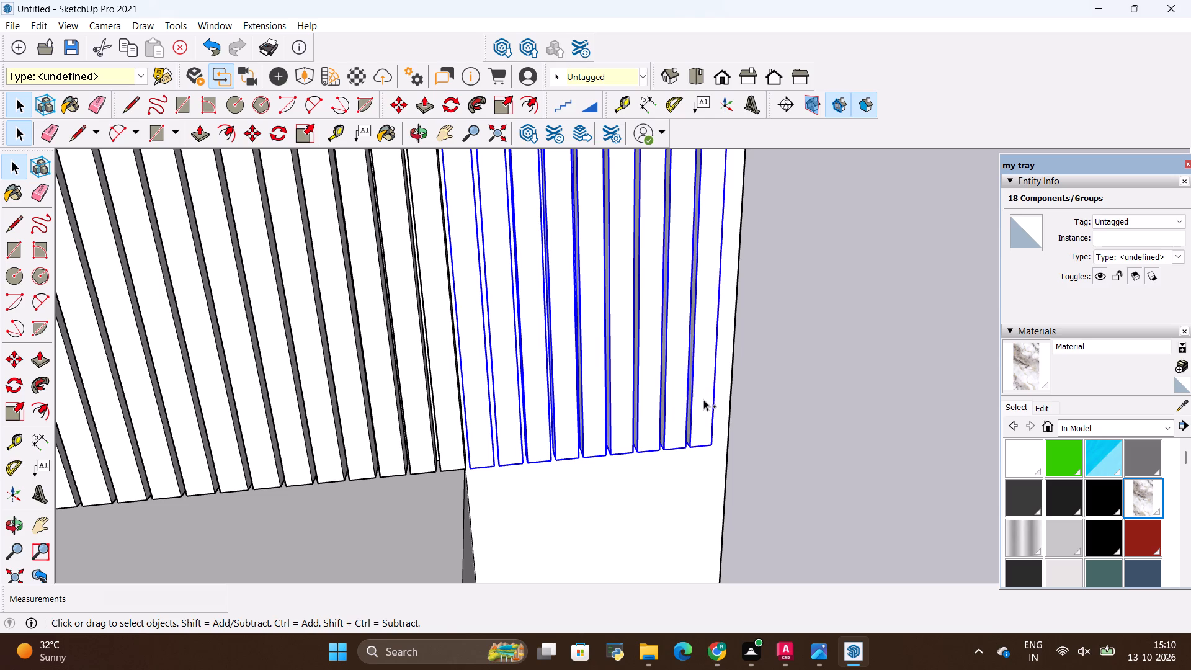
right_click(677, 408)
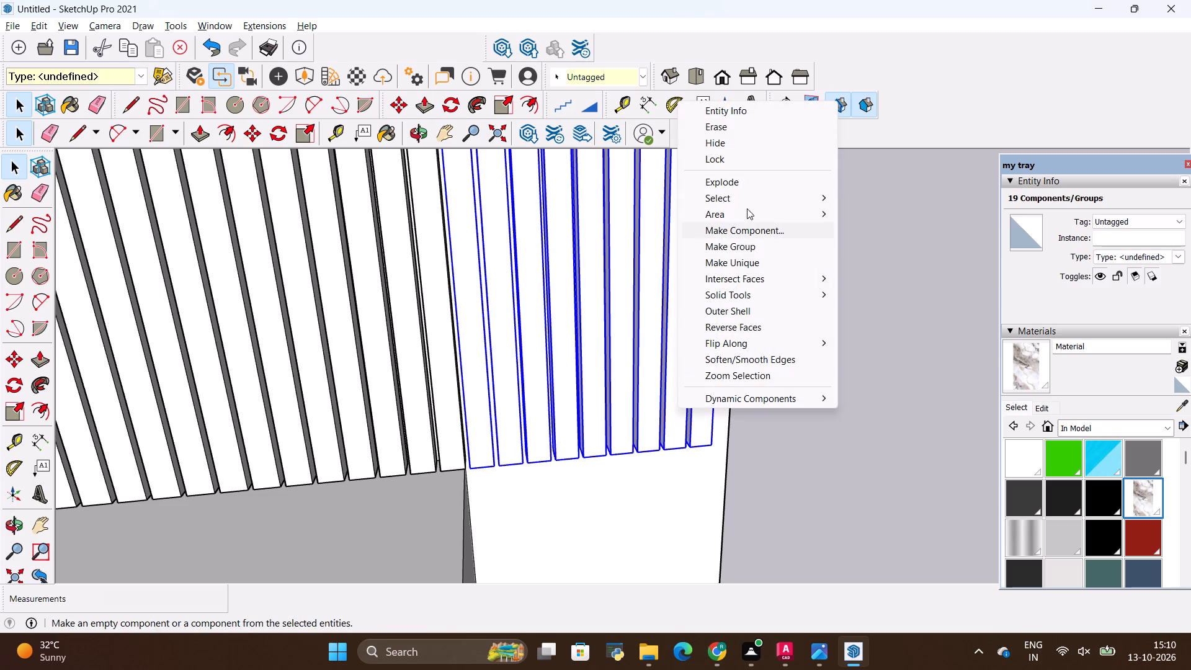
left_click(743, 262)
Push/Pull the bottom face of one of the unique outer slats downward about 1' 6", extending them beside the cabinet, and close the component.
scroll(716, 363, "down", 5)
middle_click_drag(689, 438, 663, 410)
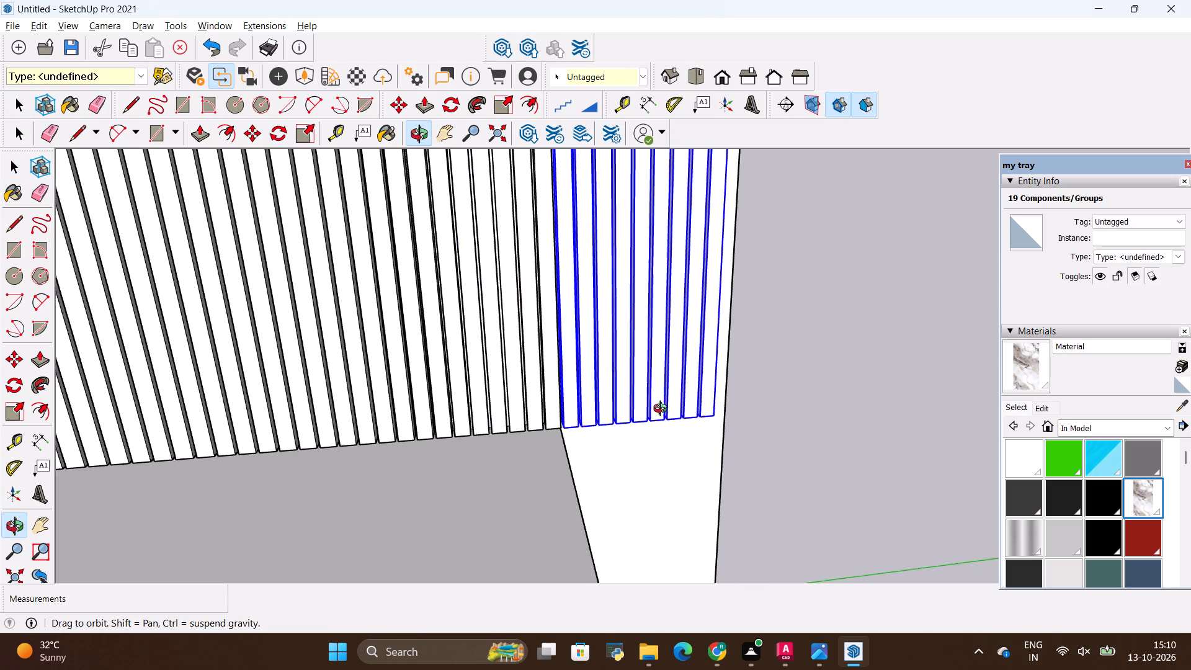
middle_click_drag(663, 410, 589, 259)
middle_click_drag(653, 442, 621, 280)
scroll(668, 392, "up", 4)
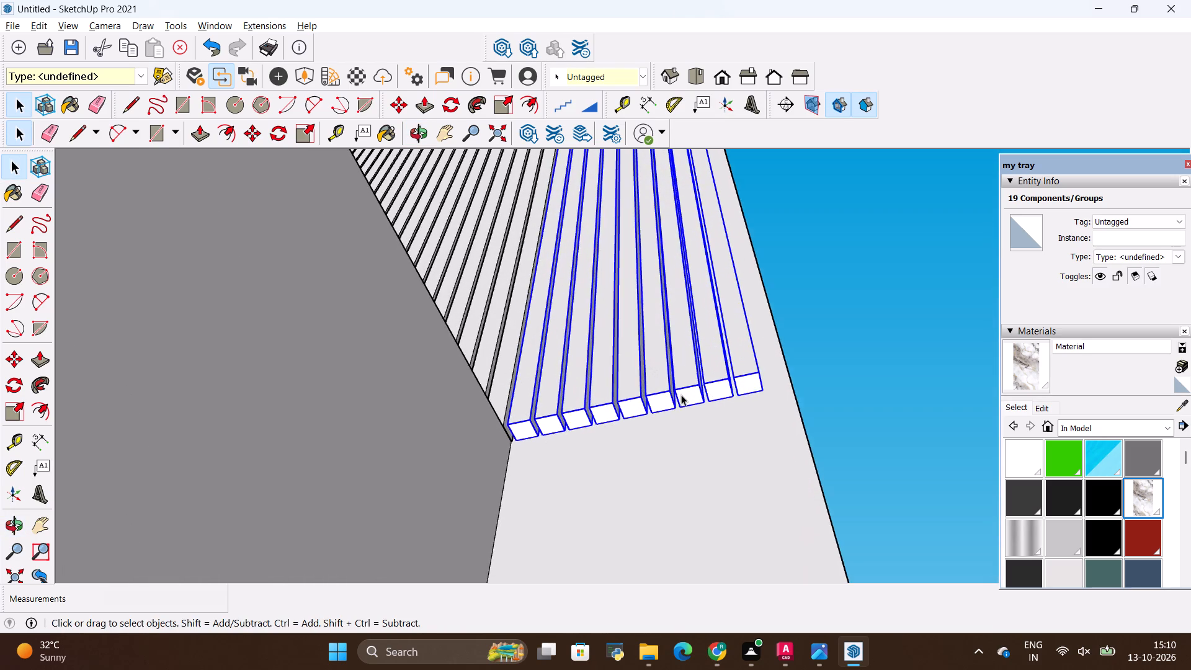
double_click(685, 395)
key("p")
left_click(694, 393)
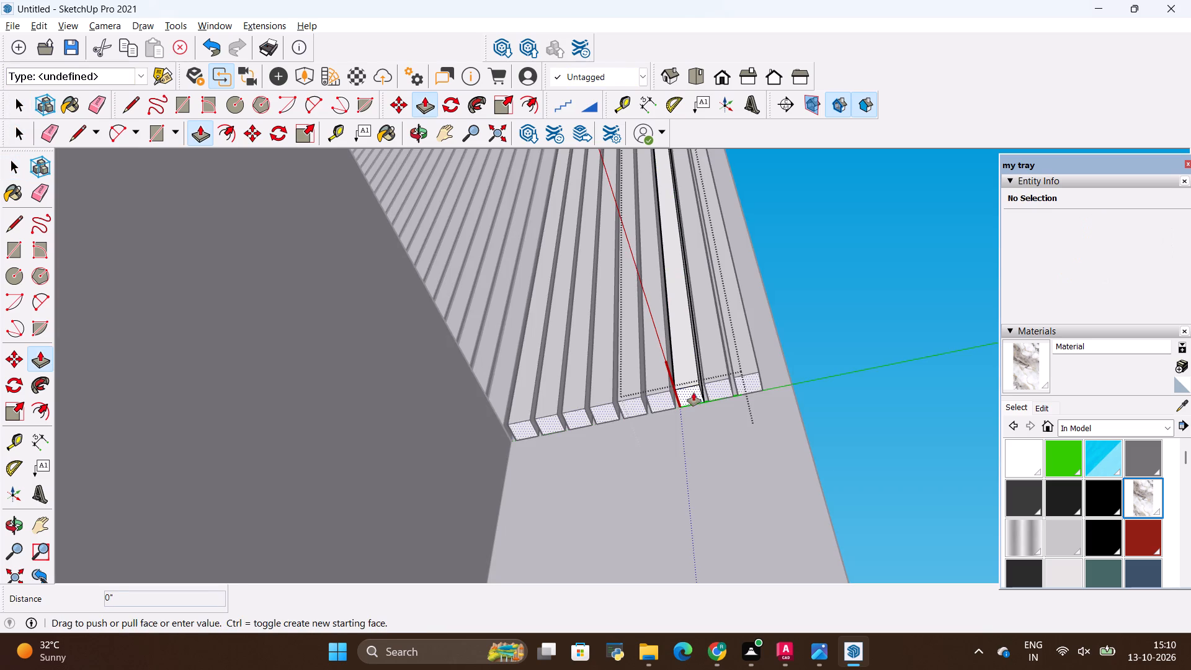
scroll(572, 371, "down", 5)
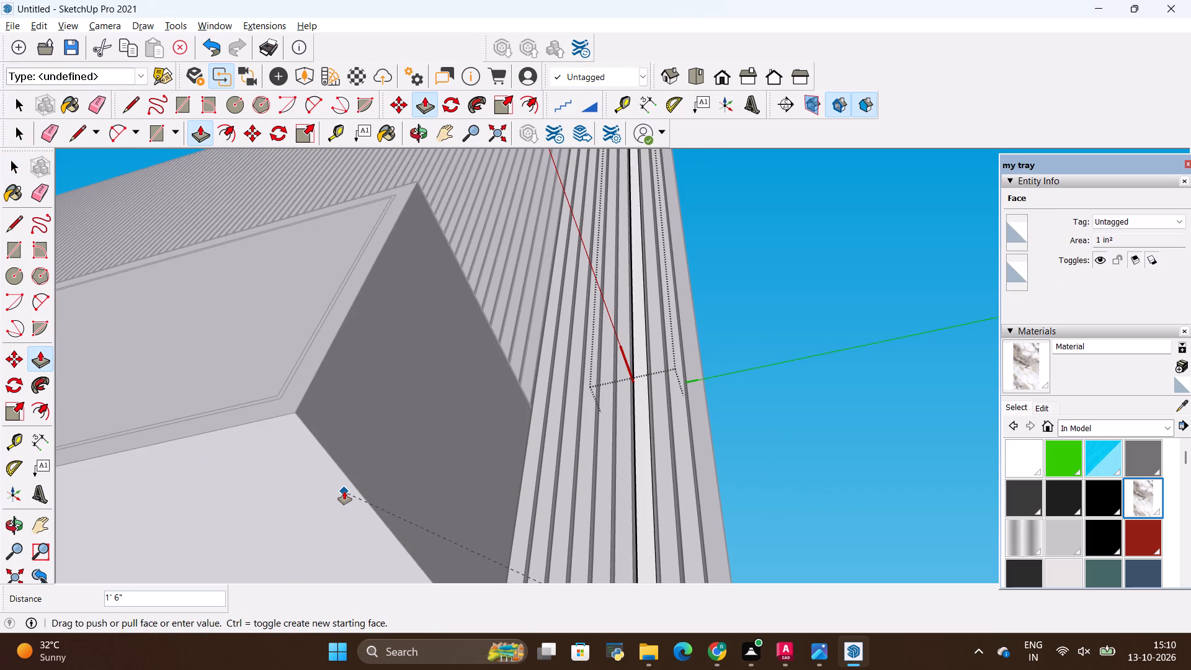
left_click(344, 491)
scroll(498, 337, "down", 6)
middle_click_drag(508, 341, 543, 452)
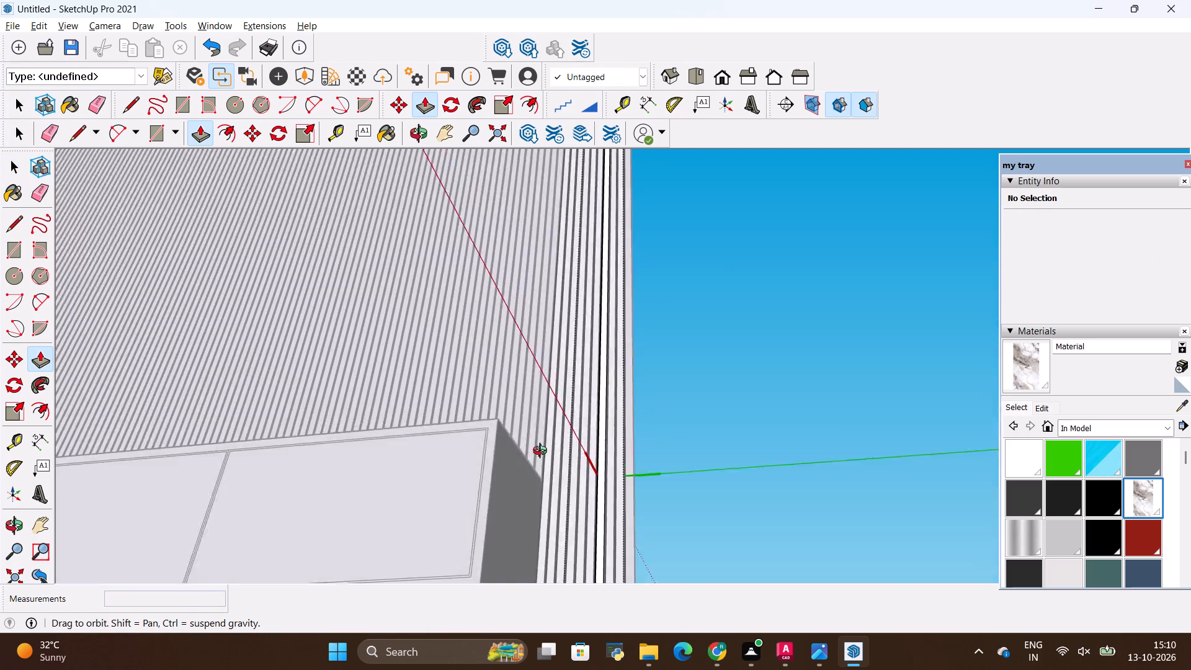
middle_click_drag(543, 452, 595, 561)
key("space")
left_click_drag(756, 479, 757, 468)
scroll(712, 396, "down", 6)
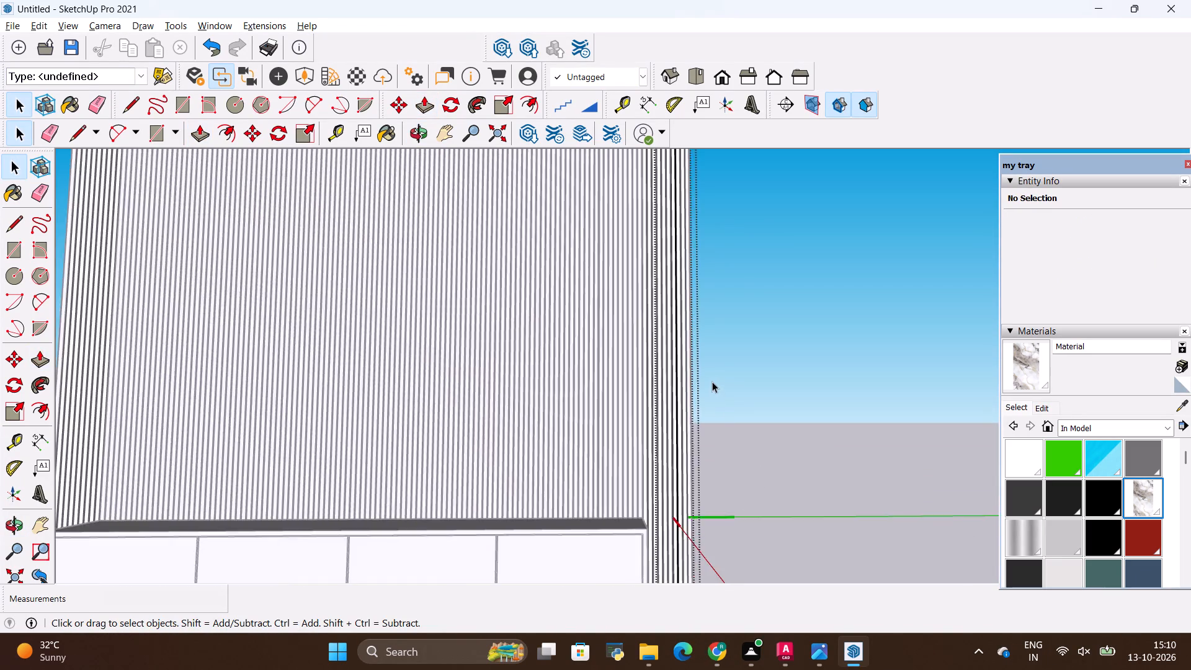
scroll(712, 382, "down", 5)
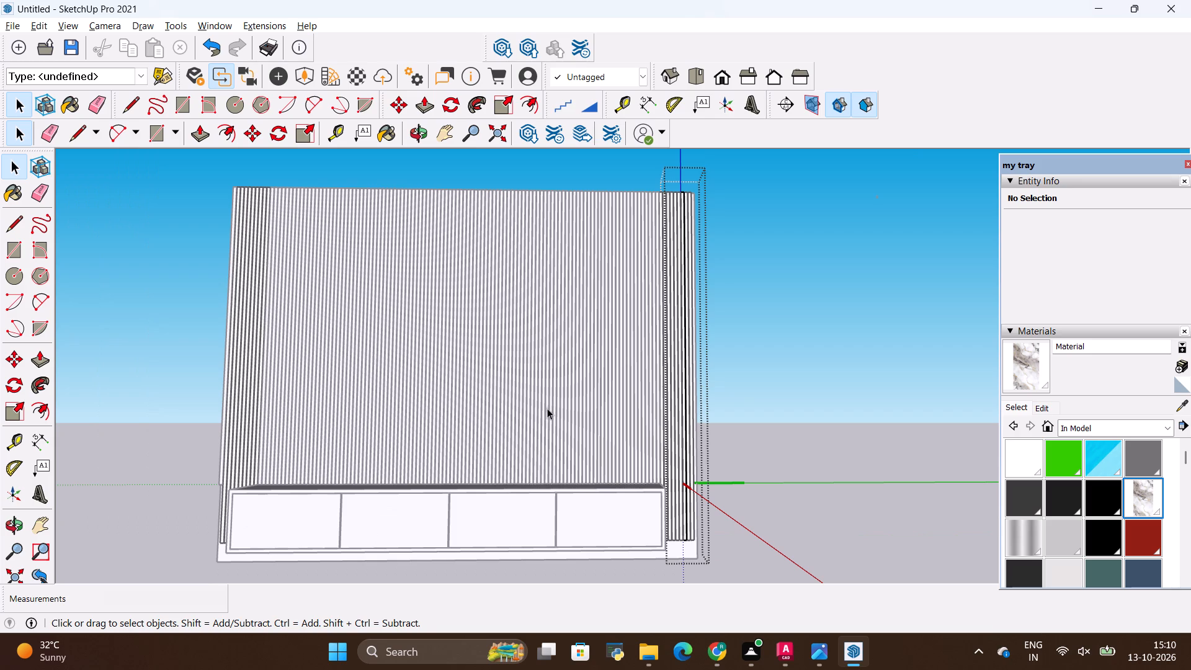
middle_click_drag(547, 408, 560, 524)
key("space")
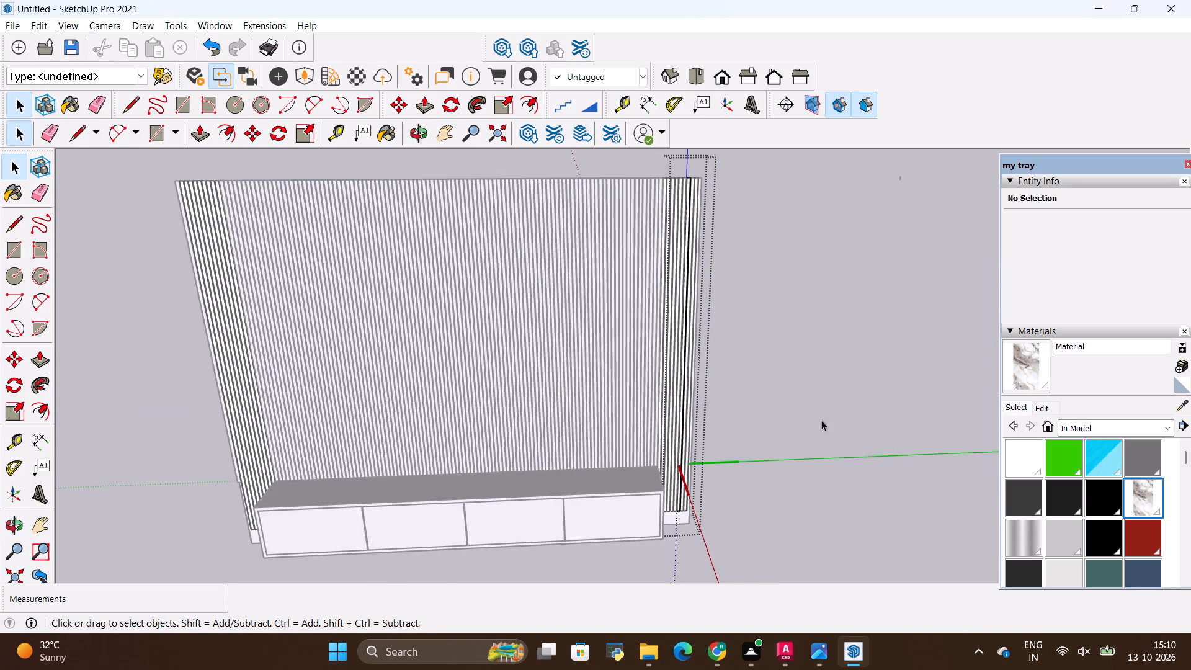
left_click(796, 411)
Examine the lengthened outer slats on both sides of the cabinet from above and at eye level.
scroll(689, 419, "down", 4)
scroll(424, 290, "up", 4)
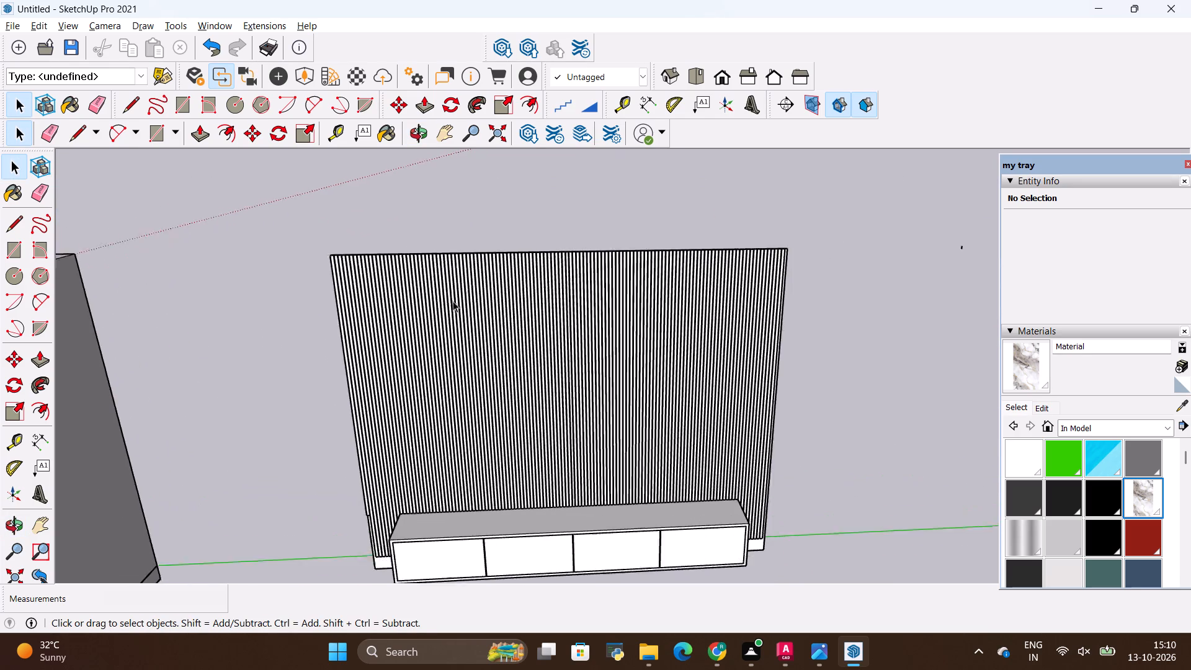
scroll(453, 301, "down", 4)
middle_click_drag(567, 360, 604, 344)
scroll(575, 361, "up", 1)
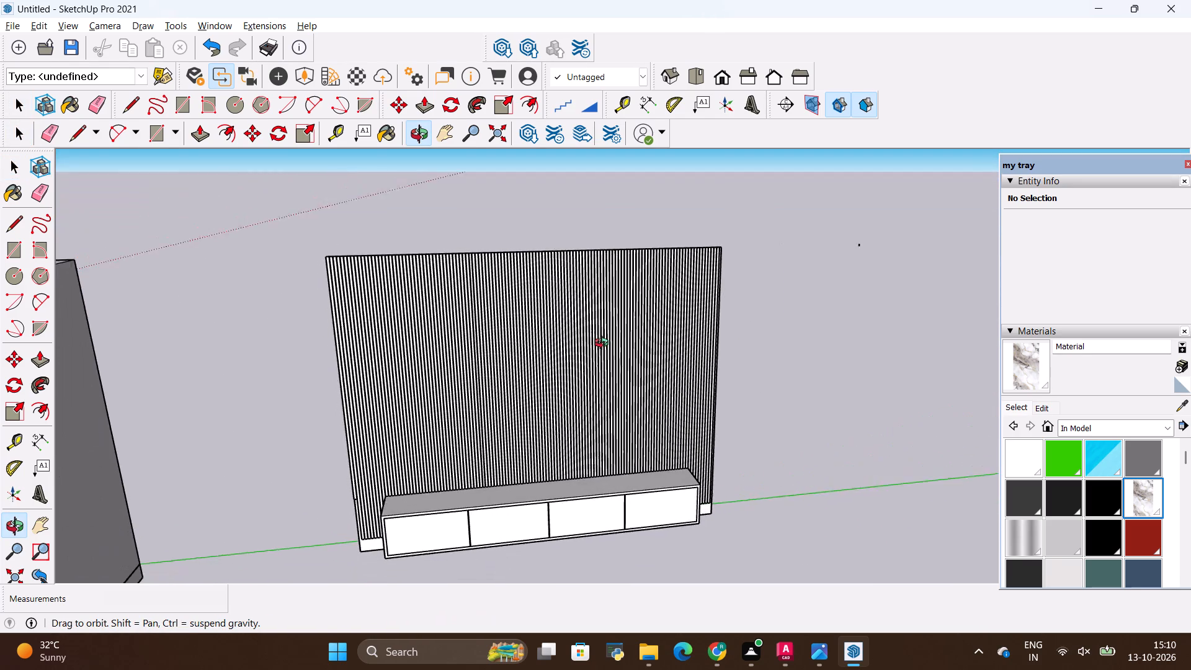
middle_click_drag(604, 344, 626, 233)
scroll(512, 372, "down", 4)
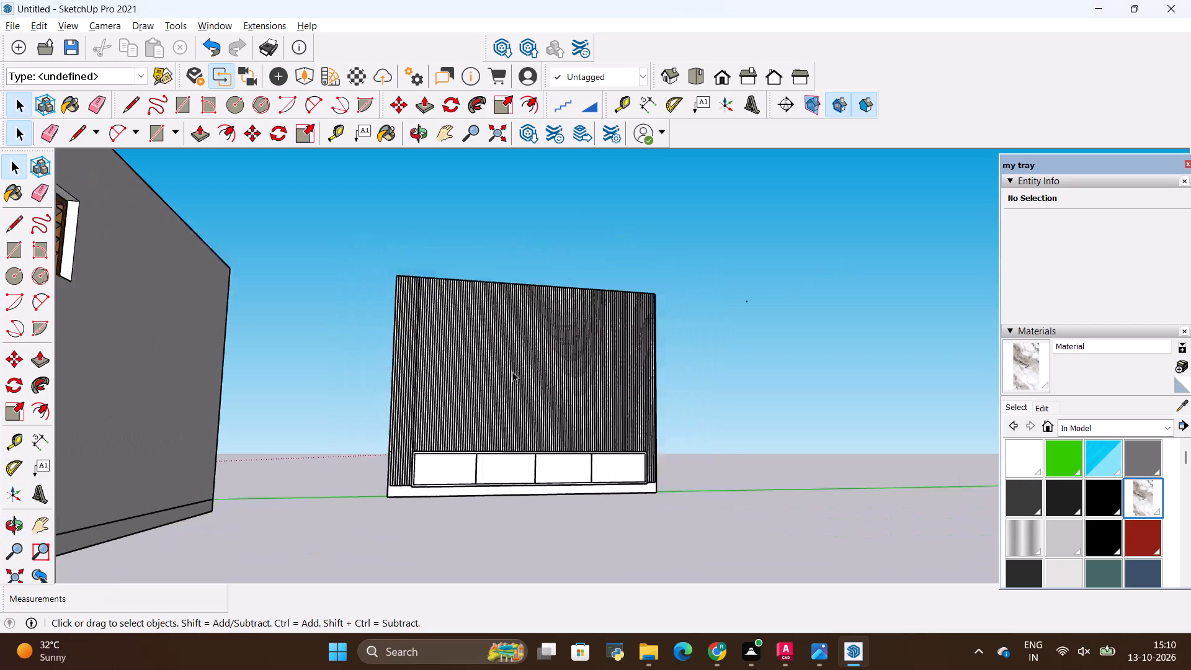
scroll(512, 372, "down", 1)
middle_click_drag(499, 443, 499, 482)
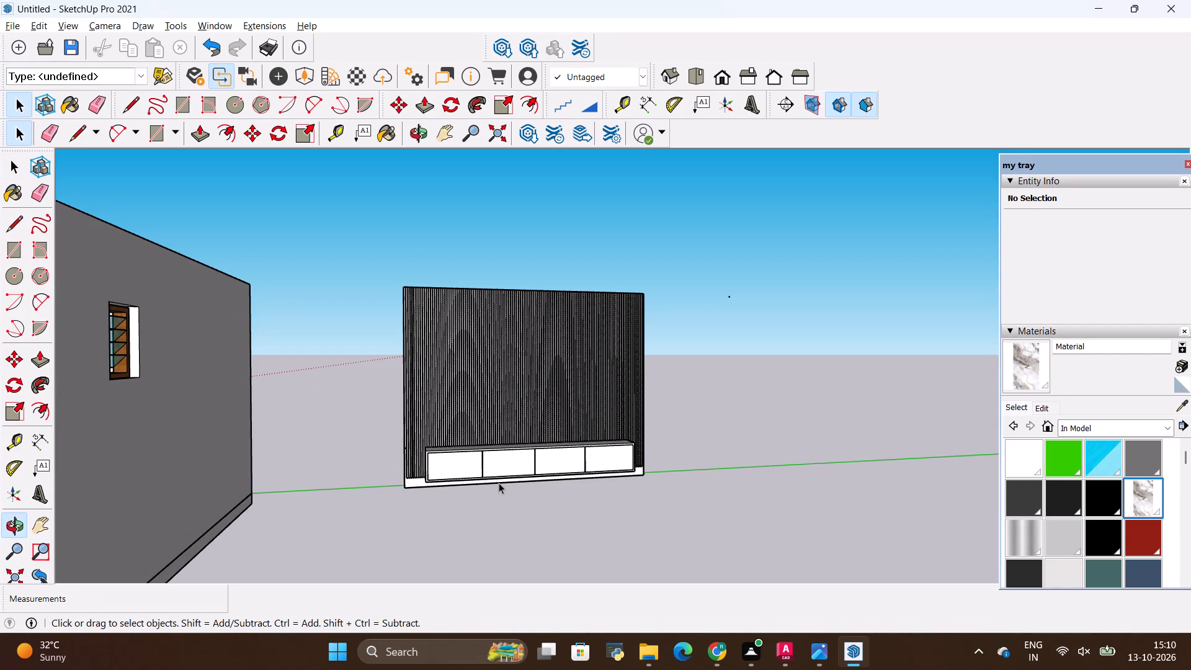
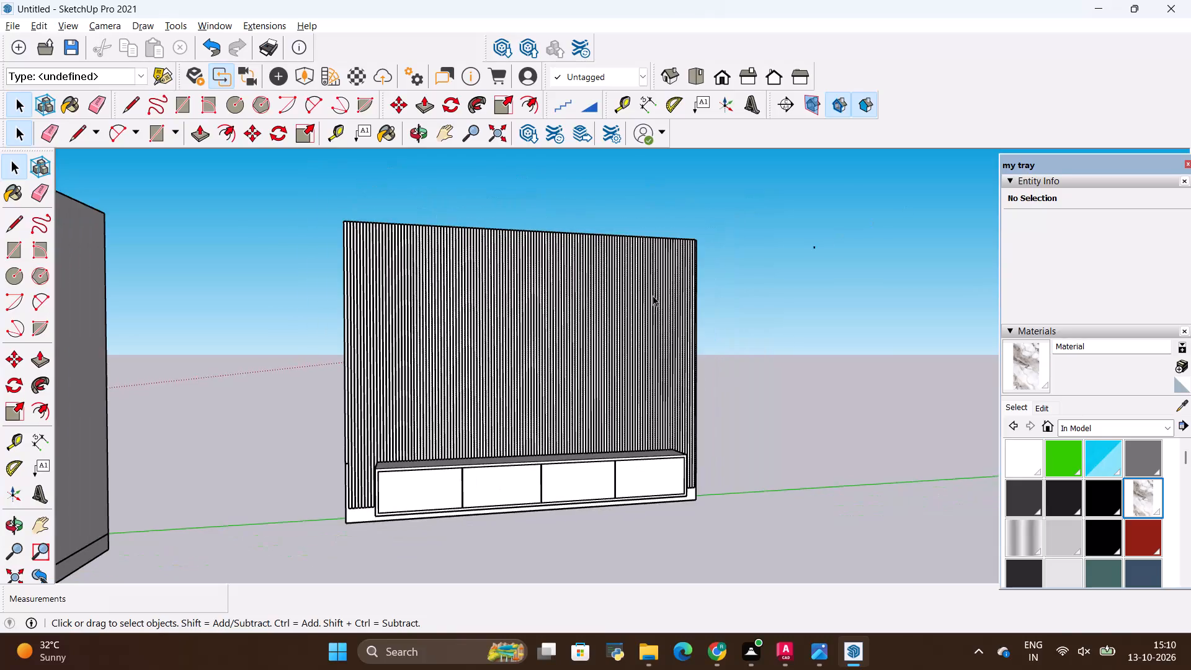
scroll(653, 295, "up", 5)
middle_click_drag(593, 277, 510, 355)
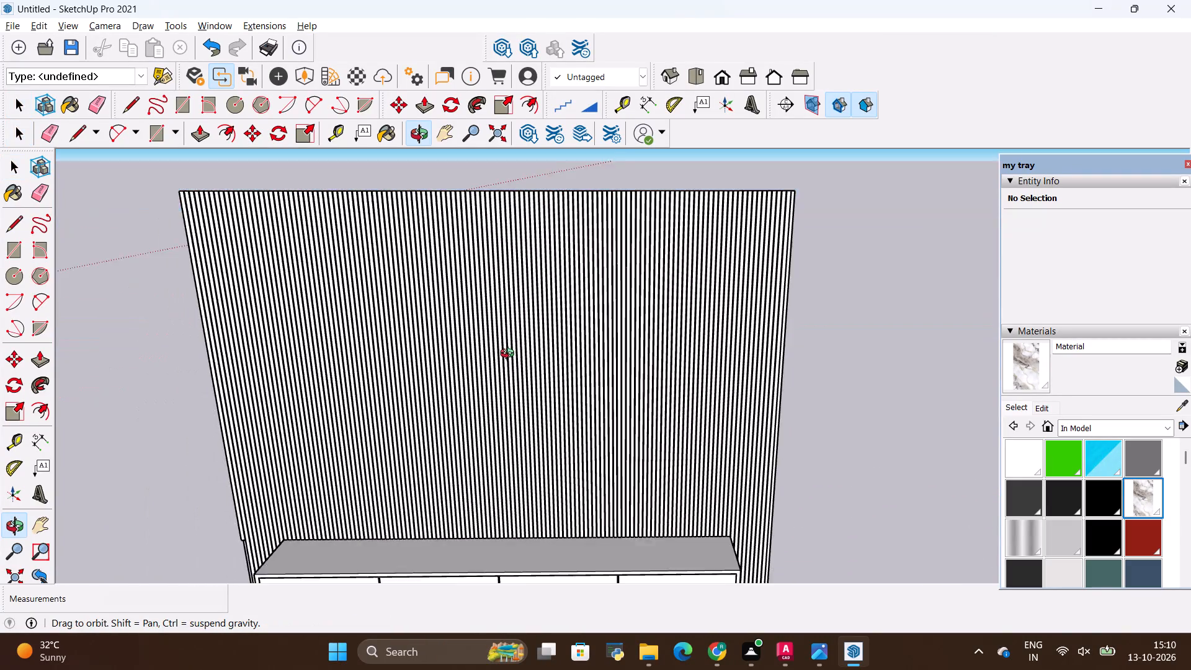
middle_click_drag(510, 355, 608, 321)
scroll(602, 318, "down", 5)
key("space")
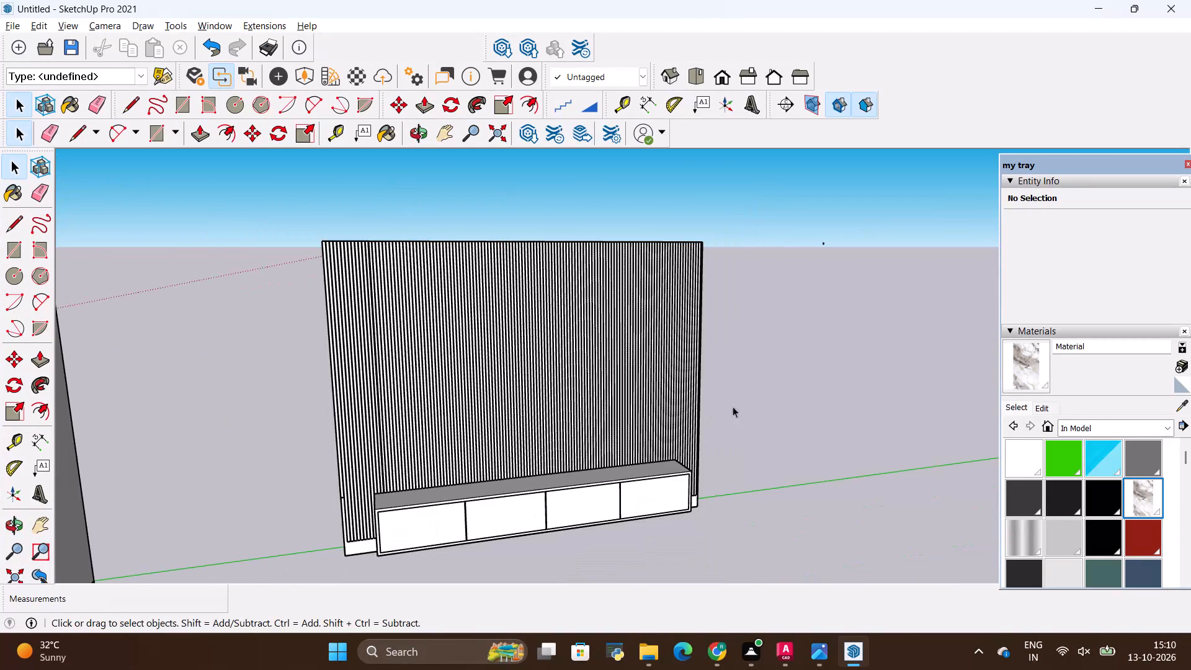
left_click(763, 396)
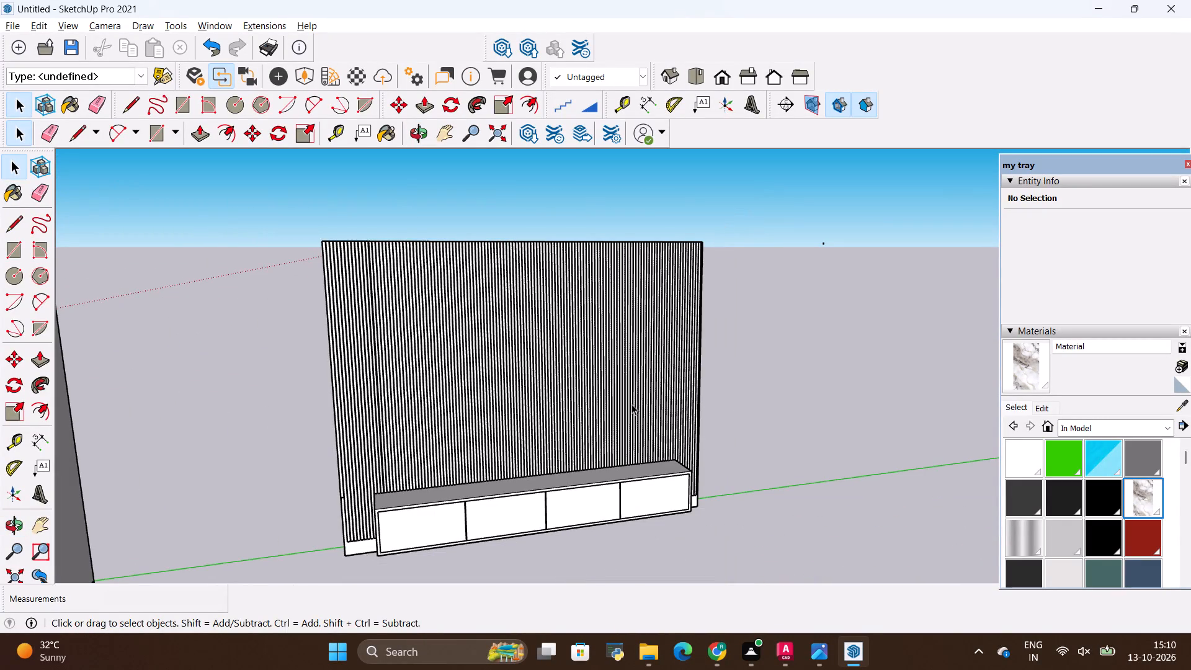
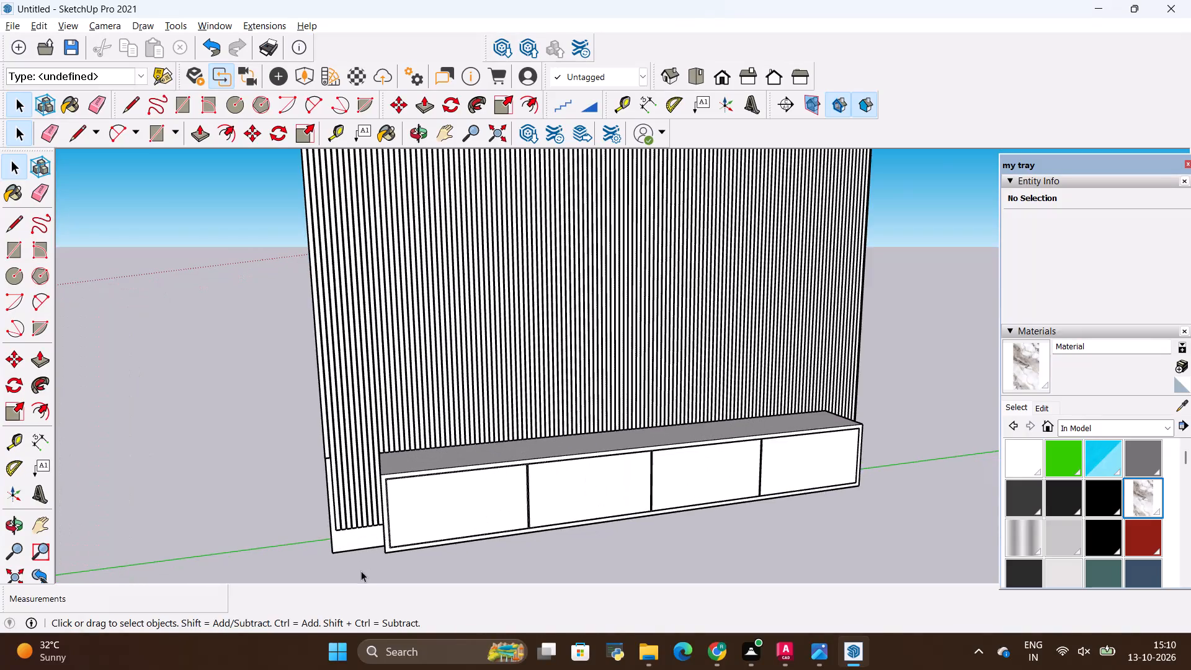
Create a new material textured with the brown wood-grain image 59e071f15fddd77fa5c9c8163eee91a8.jpg from the all materials folder.
middle_click_drag(375, 556, 376, 554)
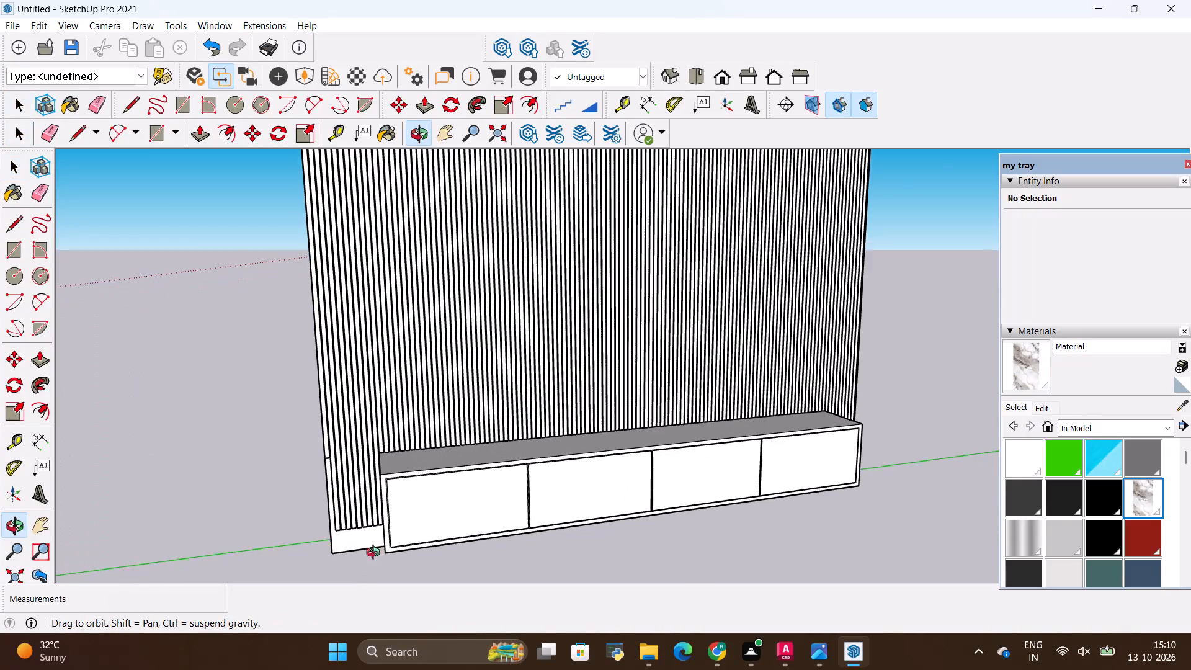
middle_click_drag(376, 554, 302, 329)
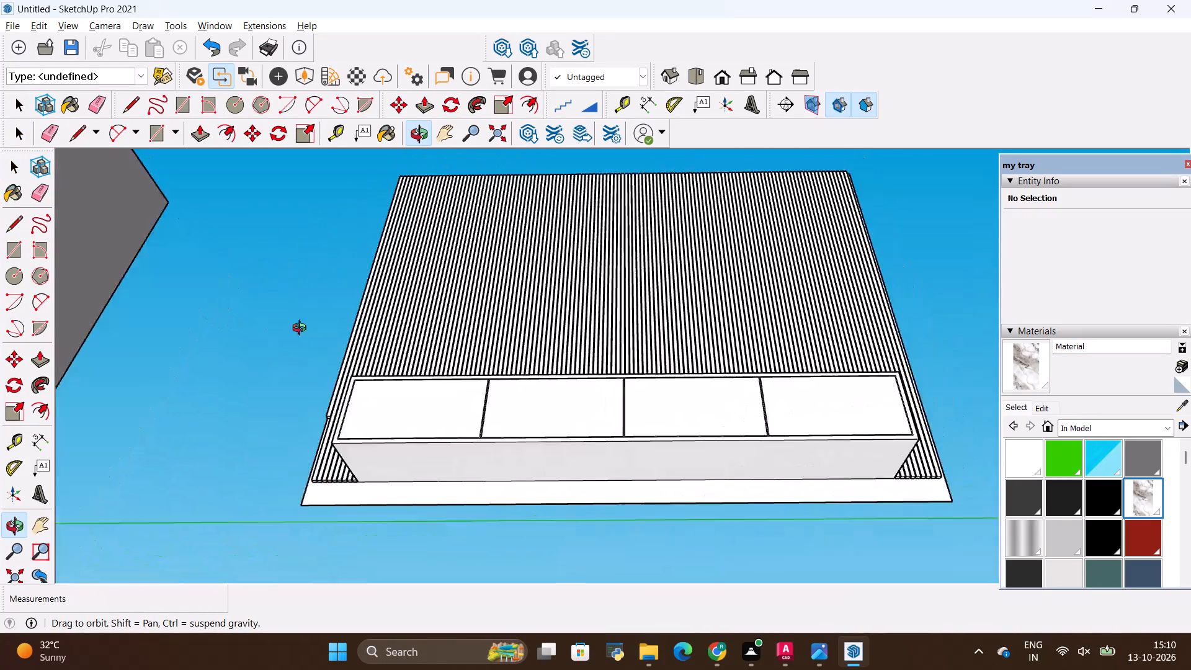
middle_click_drag(302, 329, 355, 298)
scroll(595, 406, "up", 1)
middle_click_drag(595, 406, 538, 551)
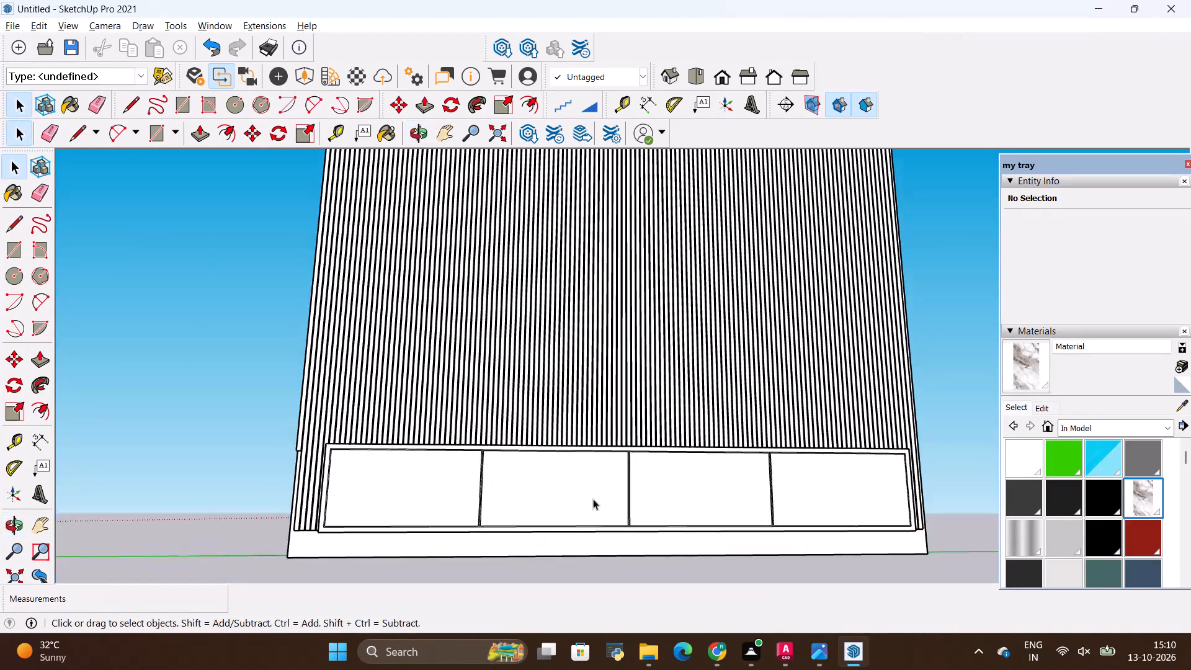
scroll(595, 497, "down", 5)
left_click_drag(1183, 361, 1187, 399)
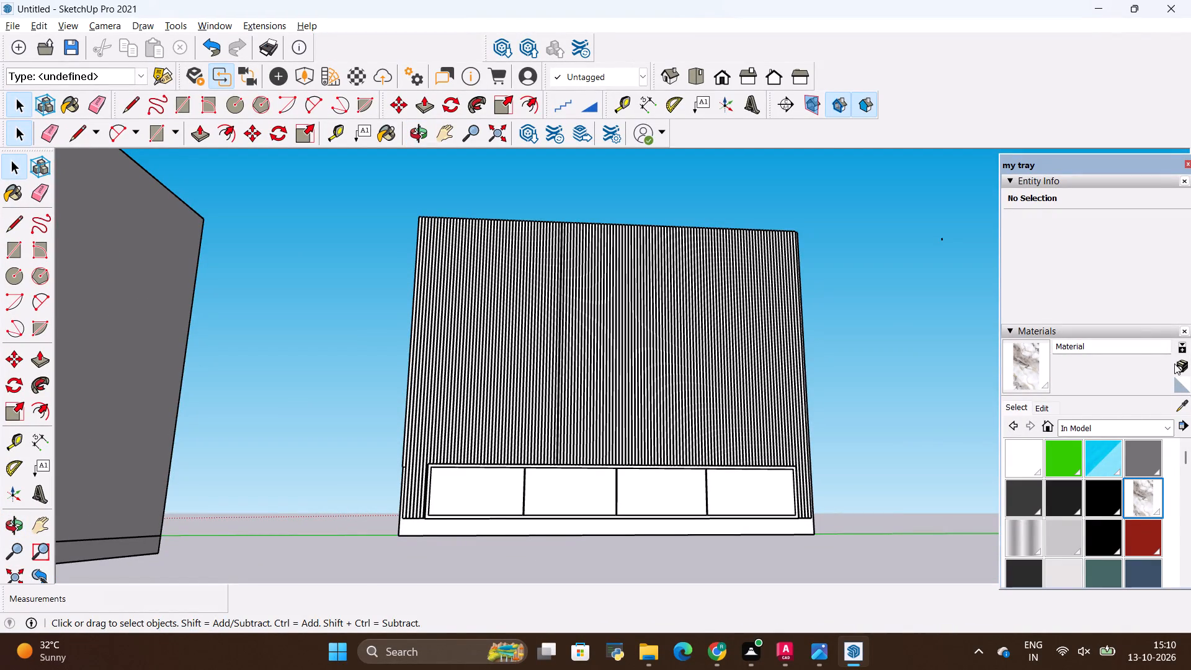
left_click(1180, 367)
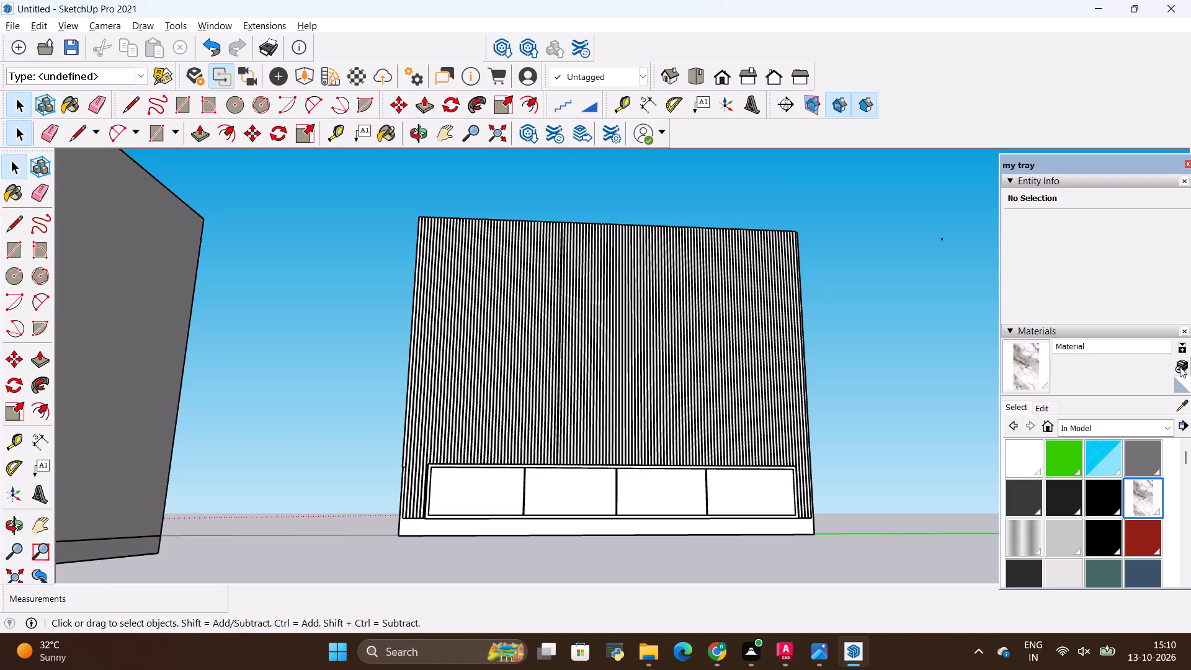
left_click(670, 376)
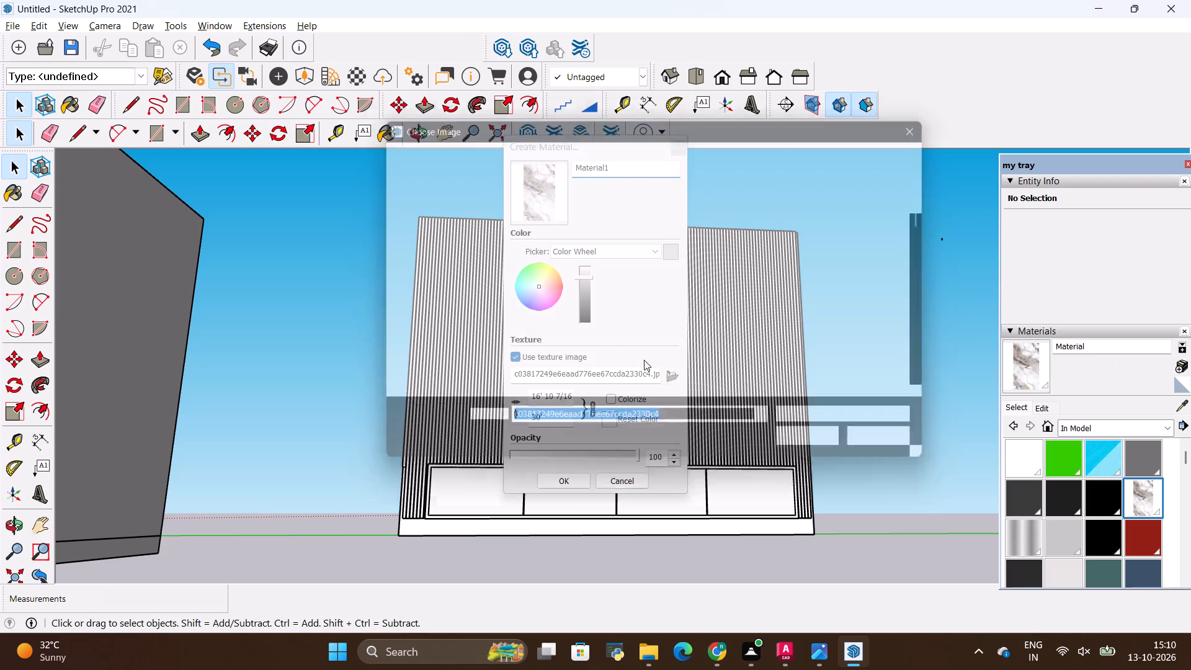
scroll(644, 359, "down", 4)
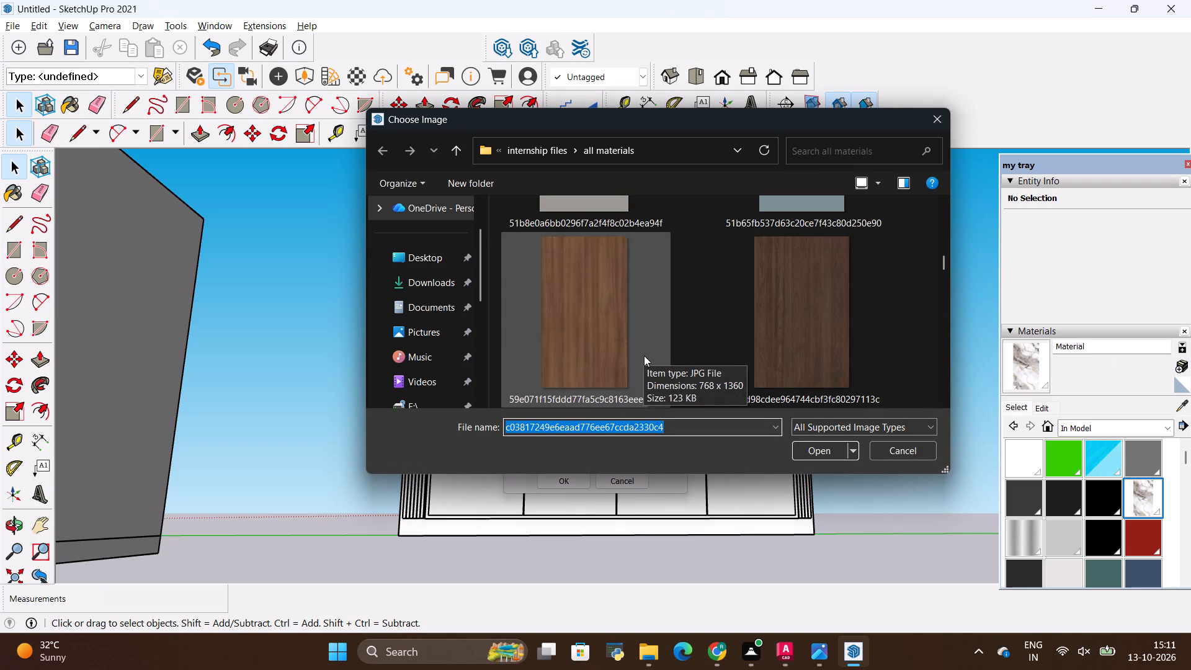
left_click(573, 318)
left_click(807, 454)
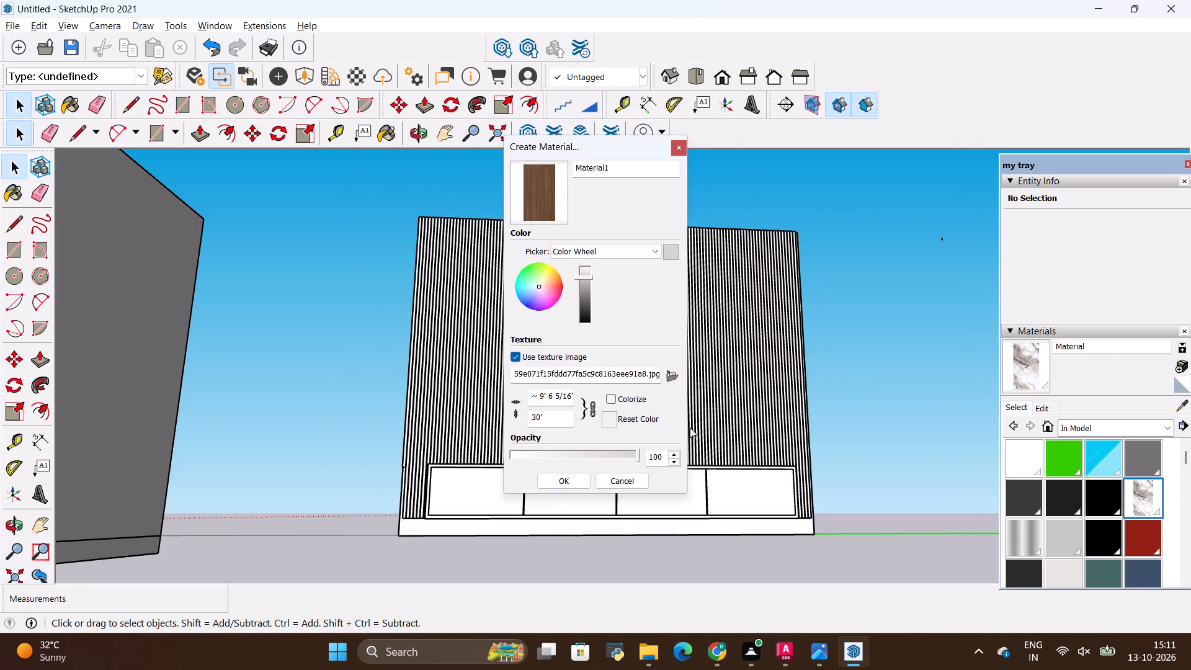
left_click(553, 478)
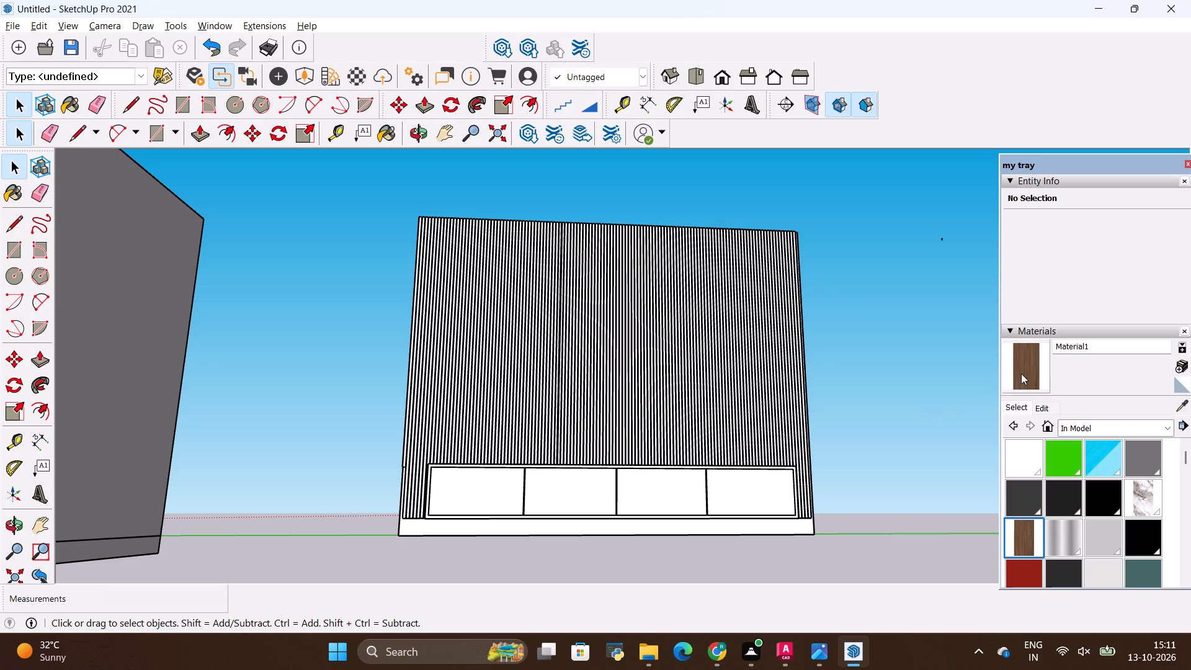
Paint the top and front faces of the slatted panel's outermost end slat with the new wood material.
left_click(1021, 373)
scroll(493, 228, "up", 14)
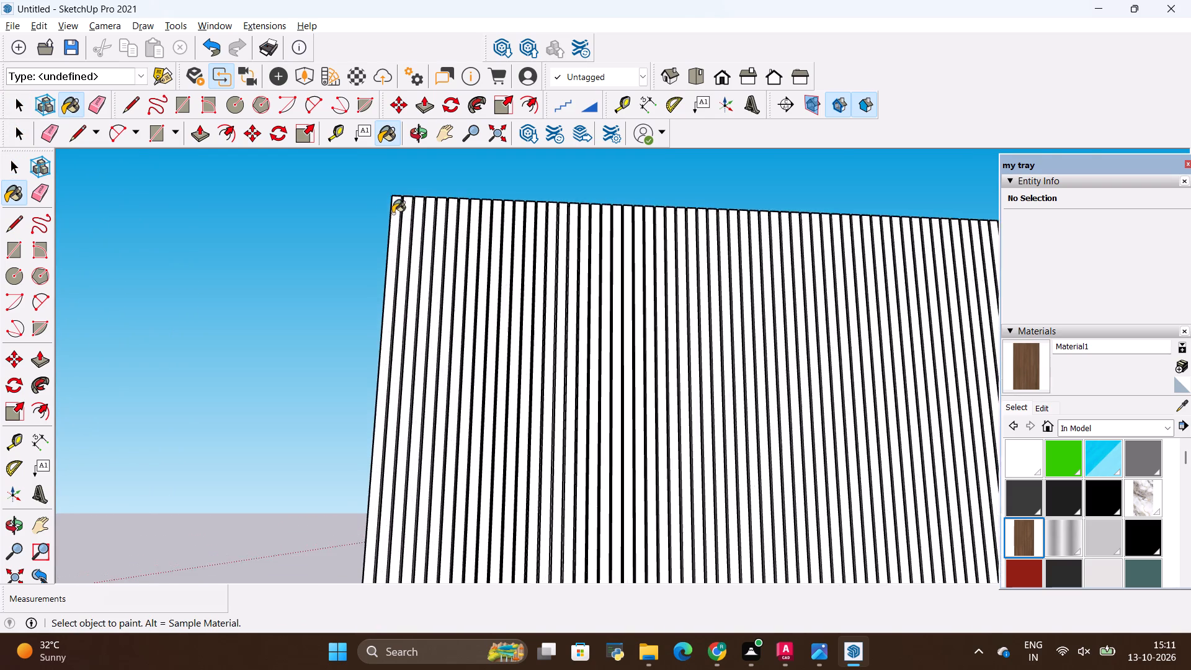
scroll(393, 213, "up", 6)
scroll(576, 285, "down", 4)
middle_click_drag(660, 230, 603, 438)
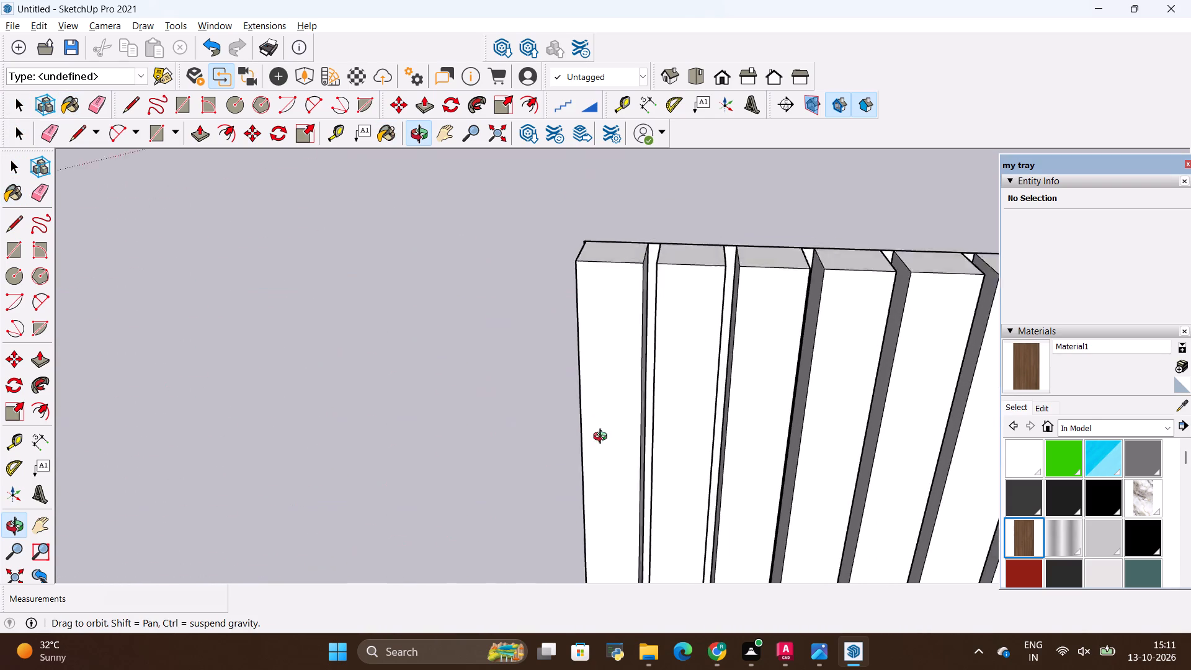
middle_click_drag(603, 438, 599, 495)
key("space")
double_click(612, 400)
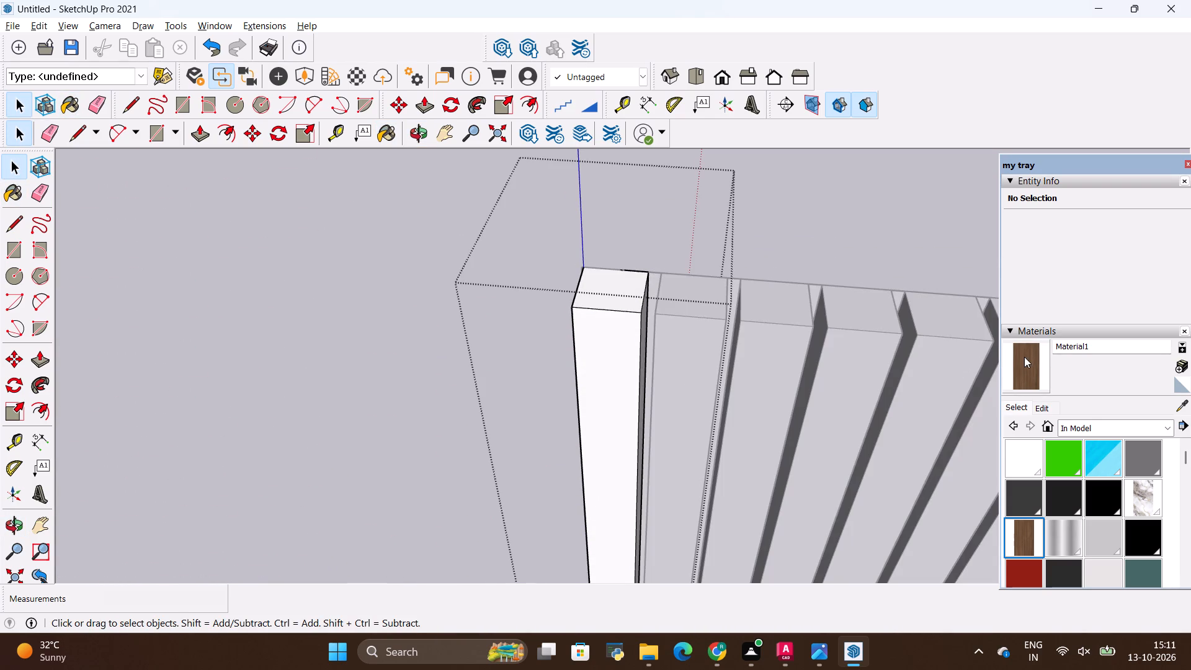
left_click(1024, 357)
left_click(614, 293)
left_click(599, 349)
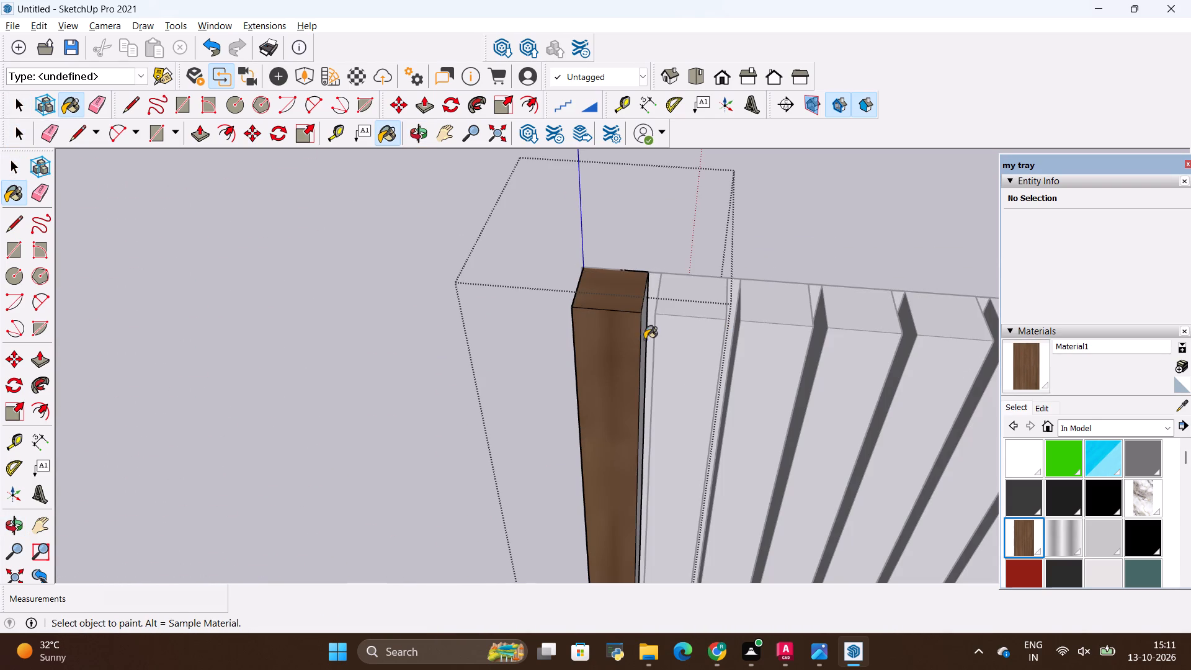
left_click(699, 327)
key("space")
left_click(434, 347)
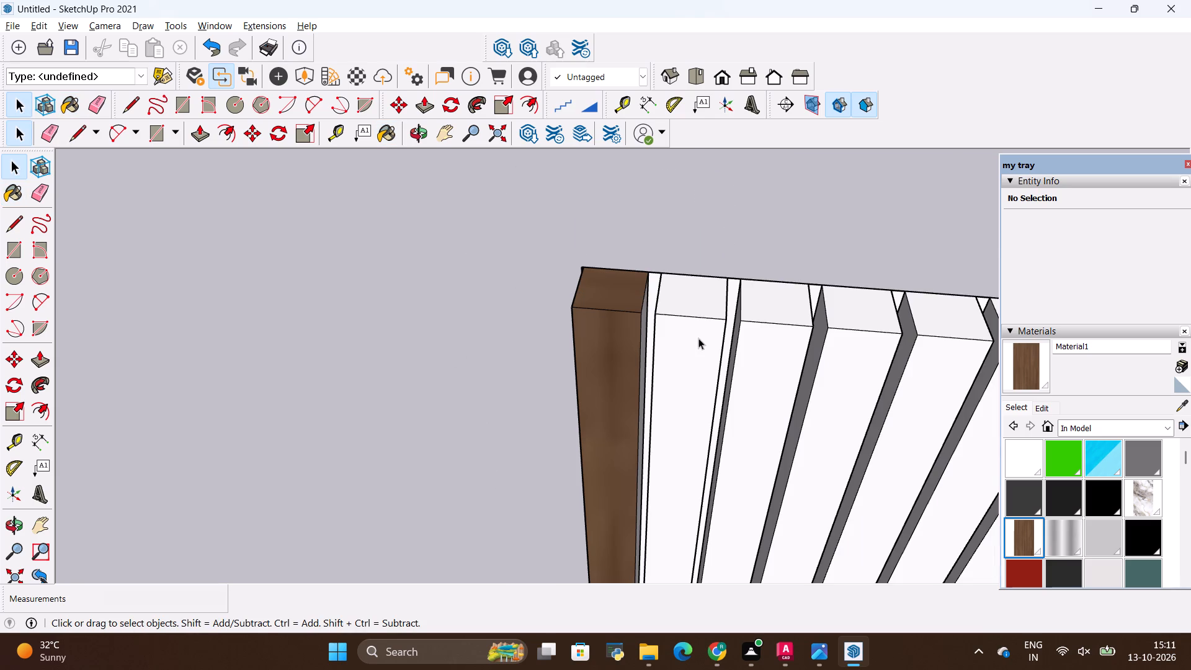
Paint the front and top faces of the second slat, next to the wood-finished end slat, with the same wood material.
double_click(700, 337)
left_click(1033, 368)
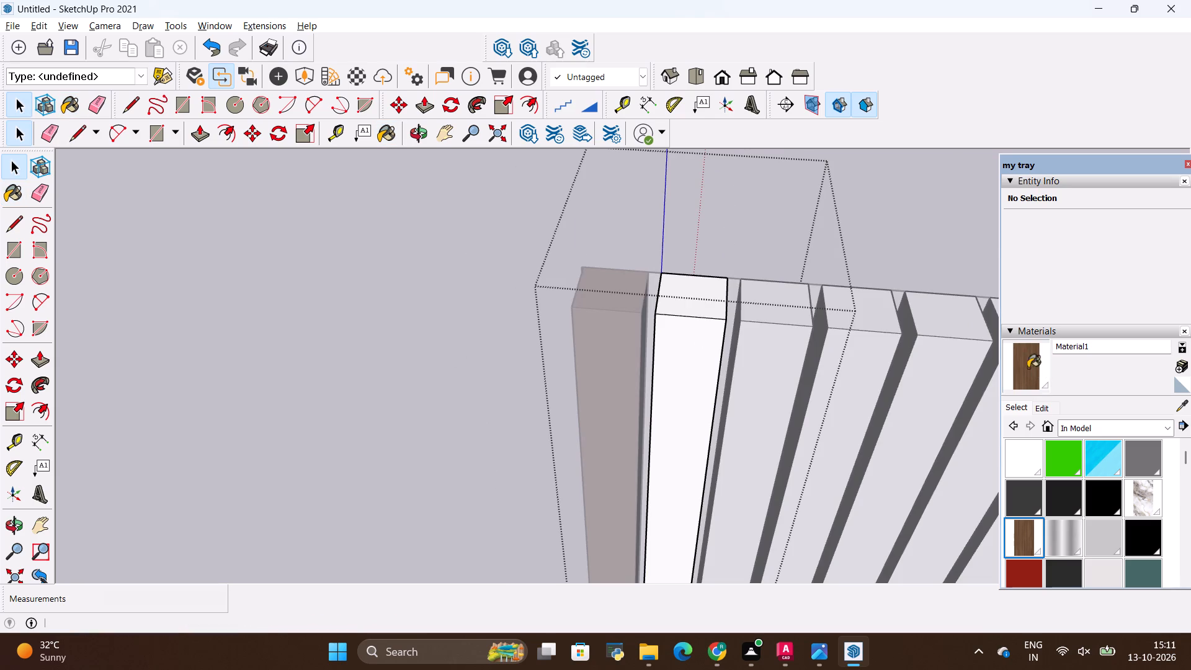
left_click(688, 341)
left_click(691, 317)
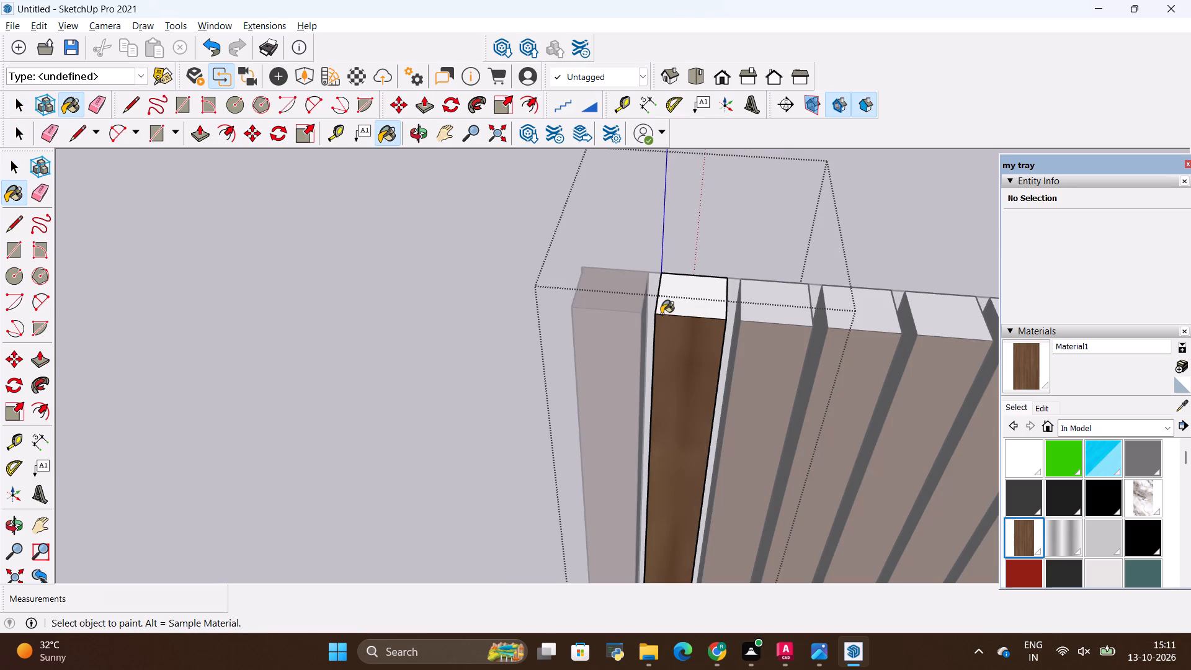
left_click(671, 297)
scroll(326, 349, "down", 11)
key("space")
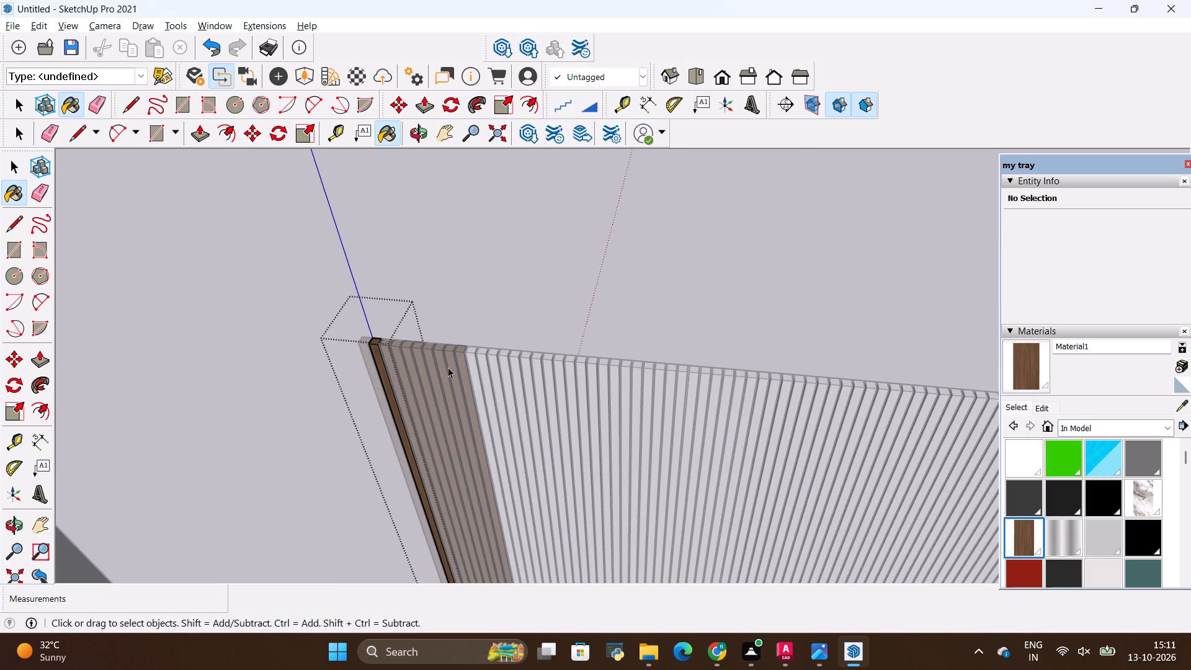
left_click(494, 331)
Apply the wood material to the top and front faces of a slat in the panel's remaining white section.
middle_click_drag(478, 375, 609, 403)
left_click(509, 409)
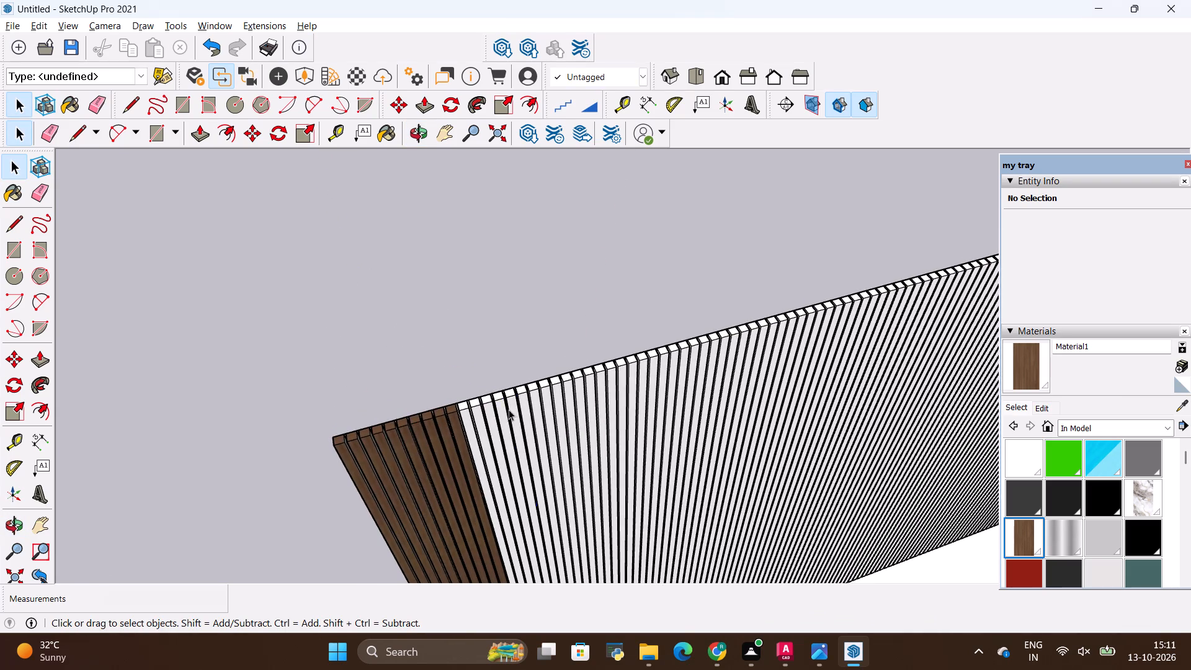
left_click(509, 409)
left_click(1017, 367)
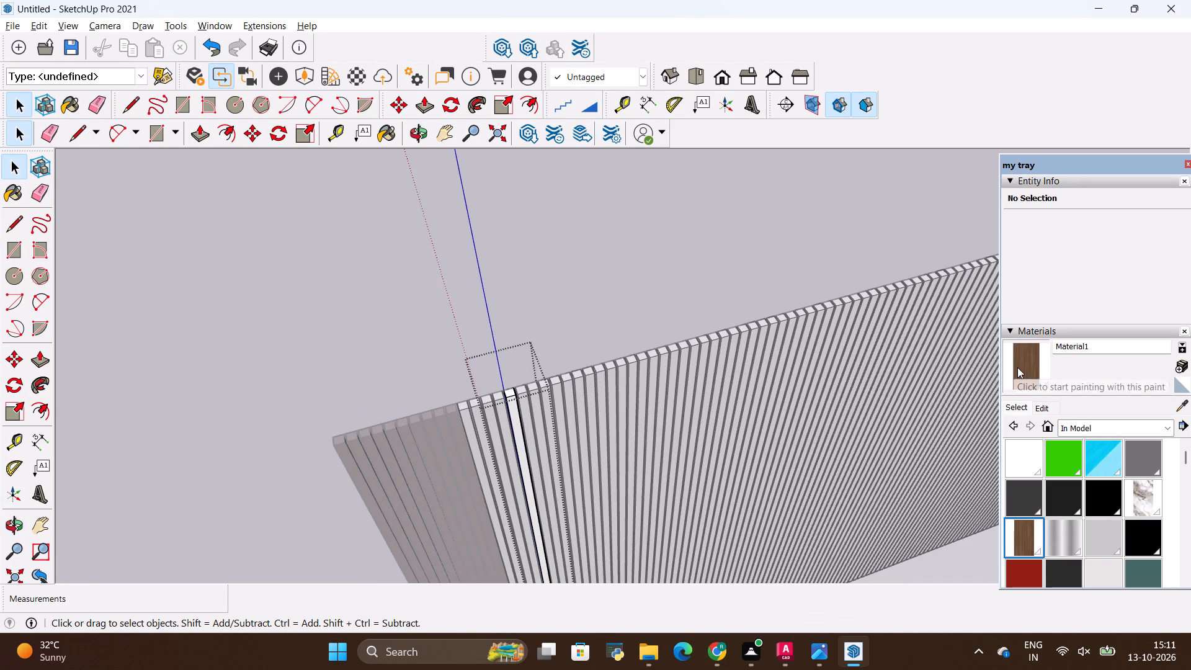
scroll(564, 408, "up", 4)
scroll(498, 398, "up", 6)
left_click(511, 386)
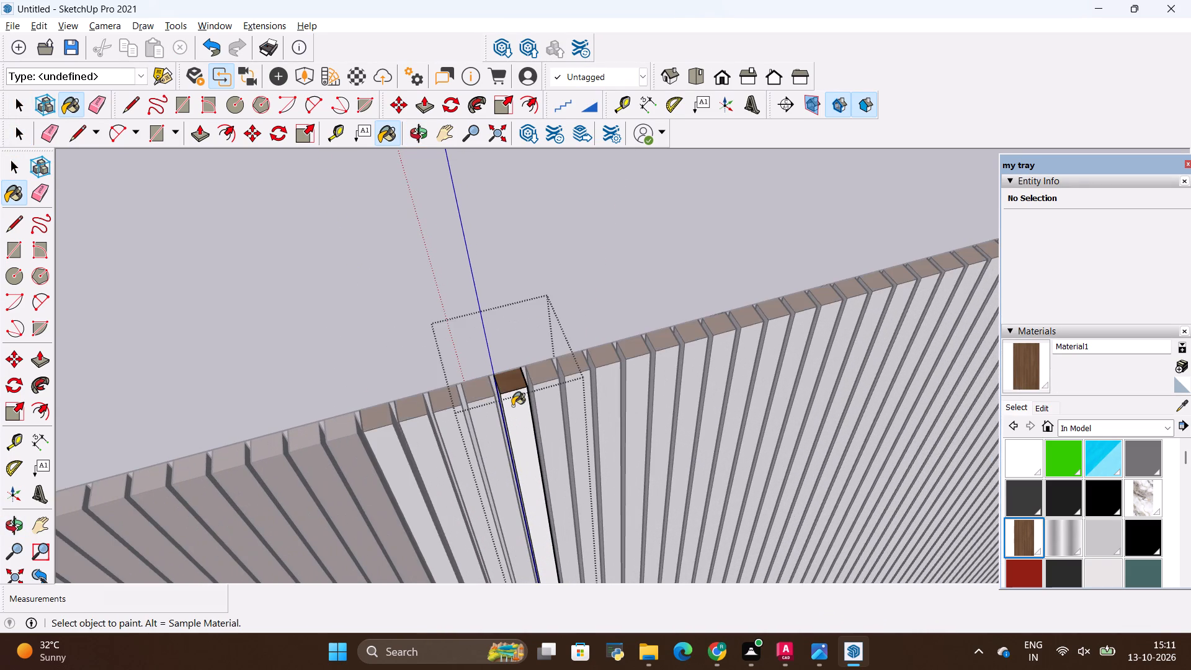
left_click(512, 406)
key("space")
left_click(411, 305)
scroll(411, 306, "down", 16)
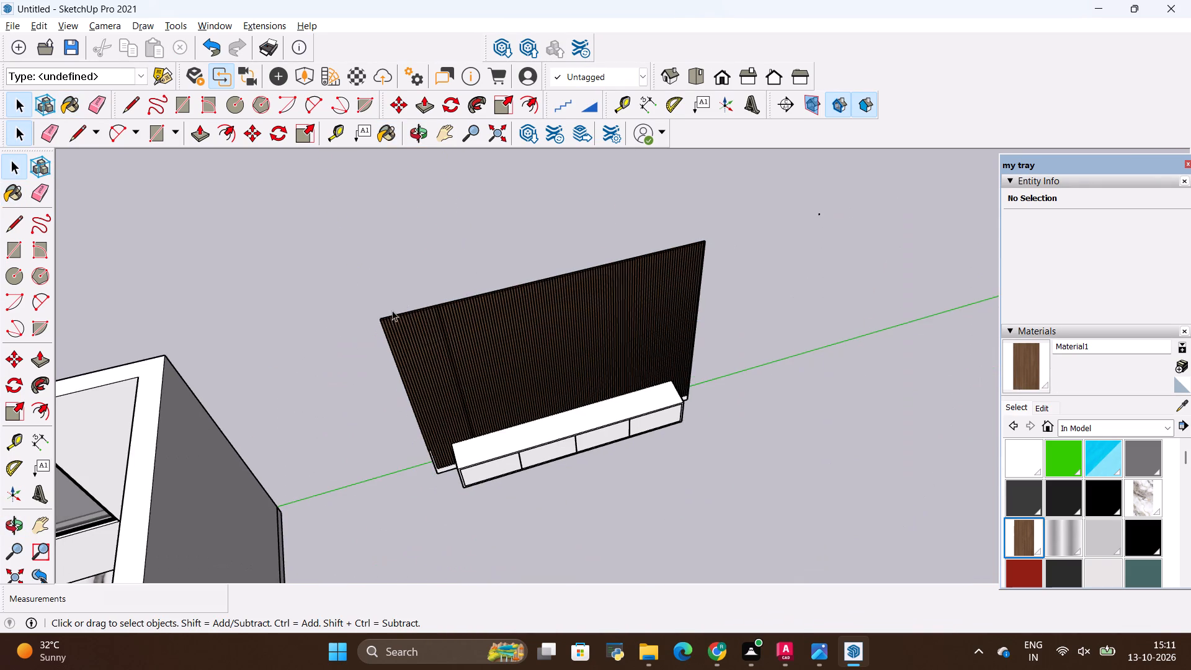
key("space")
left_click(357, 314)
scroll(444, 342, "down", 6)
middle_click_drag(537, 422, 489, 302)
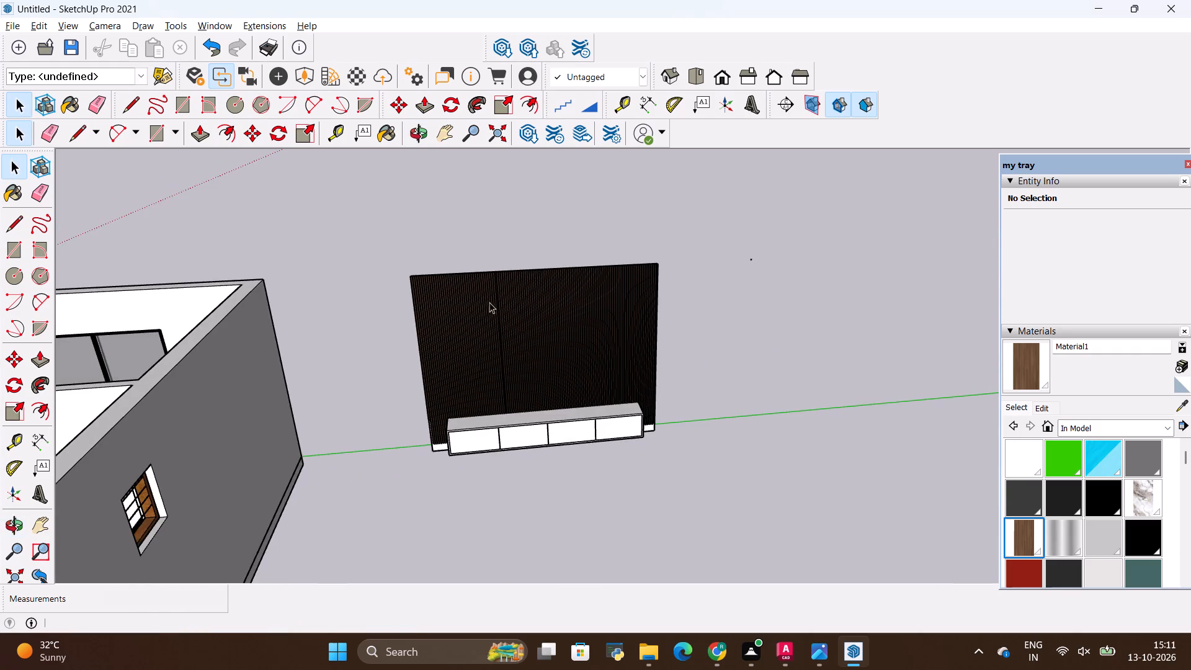
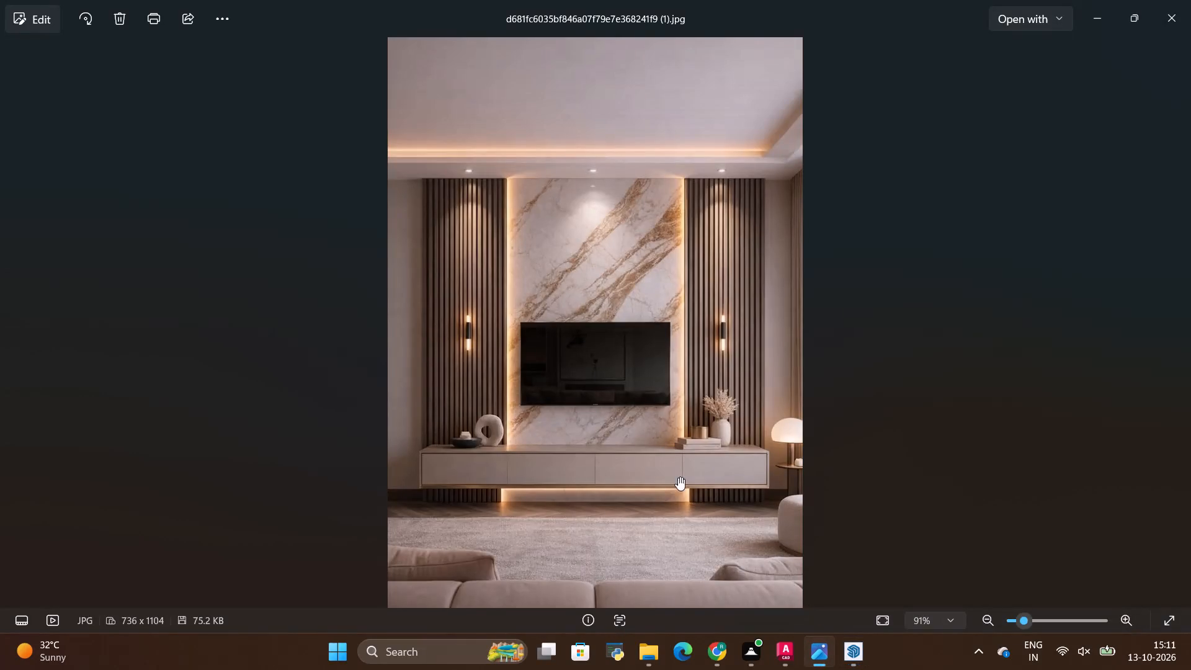
Check the slatted panel against the reference TV wall image, examining the slat tops and the panel's full front.
key("alt+Tab")
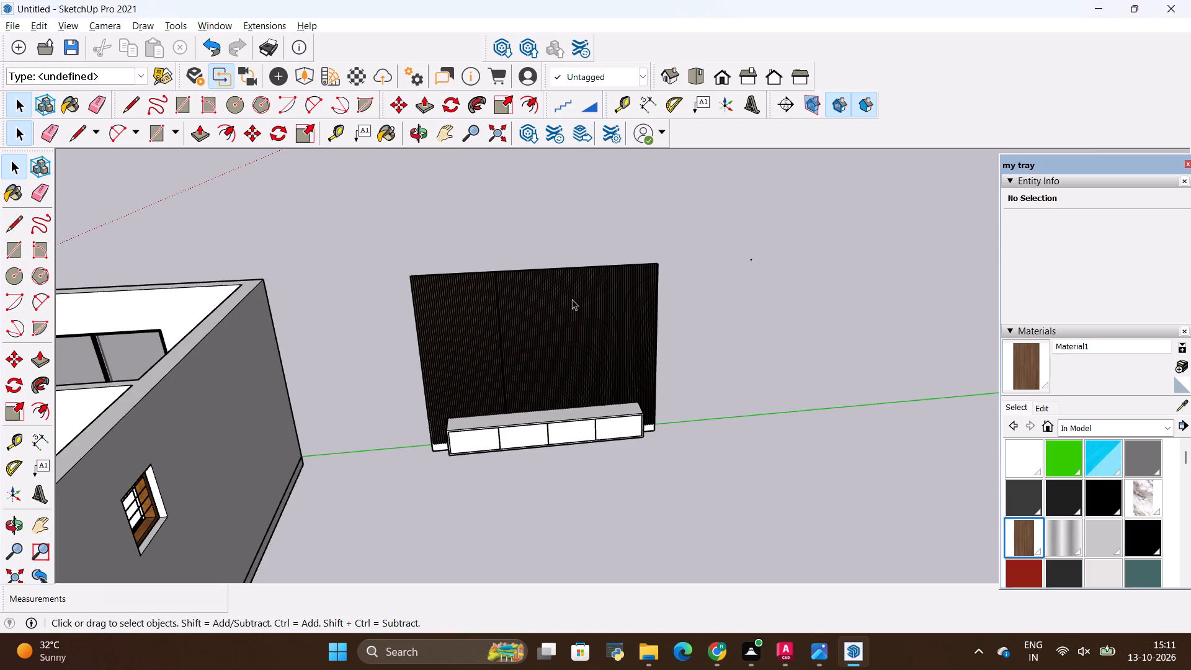
key("alt+Tab")
key("alt+Tab")
scroll(509, 282, "up", 13)
scroll(461, 271, "down", 9)
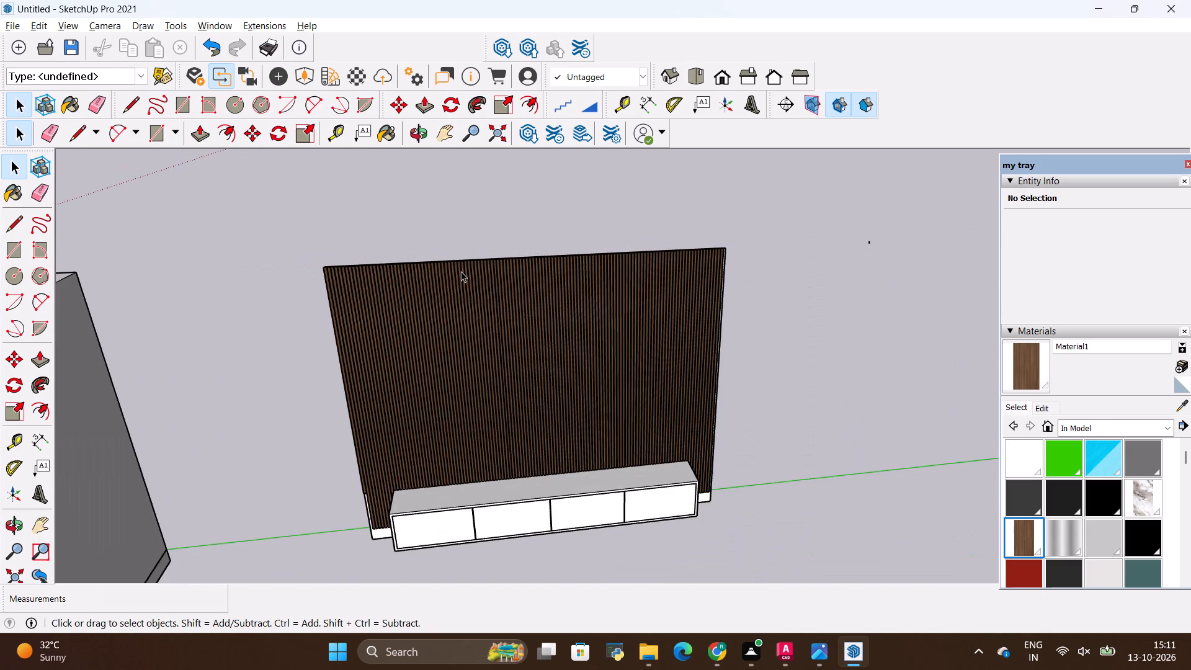
key("alt+Tab")
key("alt+Tab")
scroll(430, 264, "up", 20)
middle_click_drag(446, 252, 455, 307)
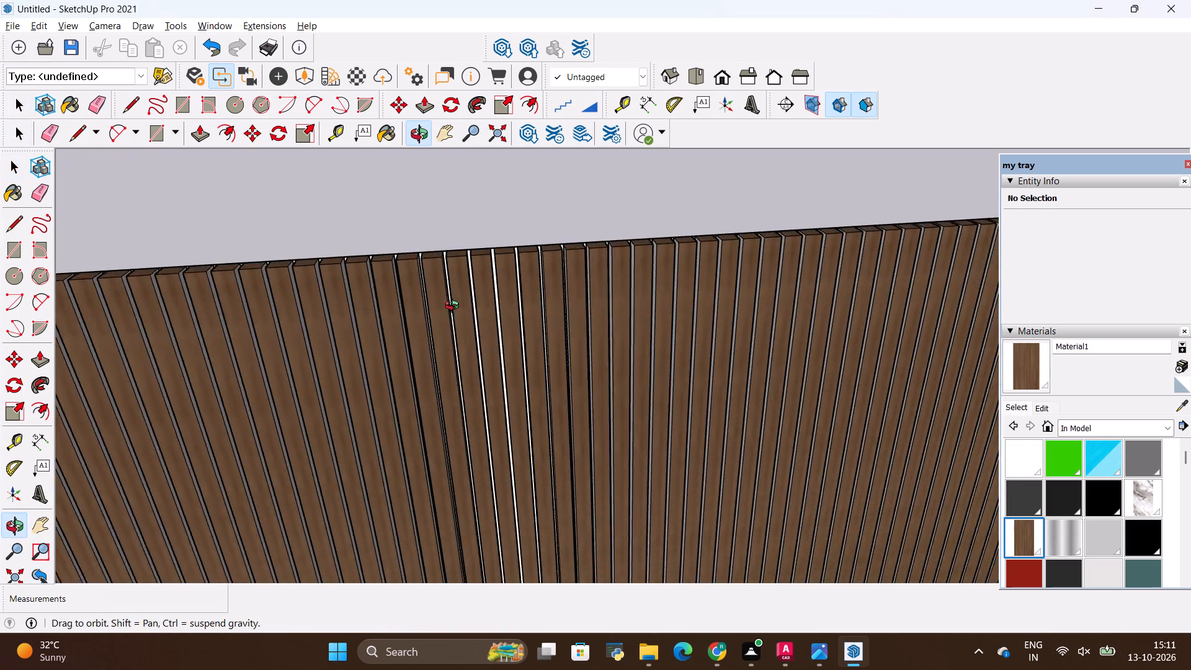
middle_click_drag(455, 307, 466, 393)
middle_click(412, 315)
middle_click(429, 305)
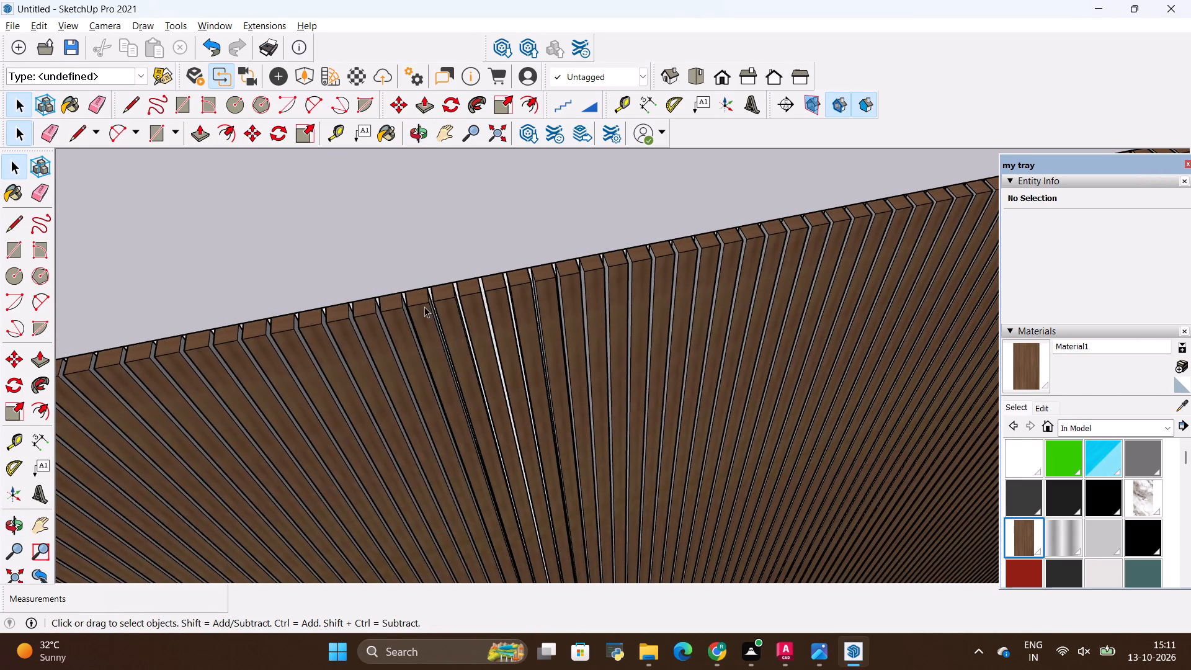
scroll(427, 259, "down", 10)
middle_click_drag(464, 493, 455, 293)
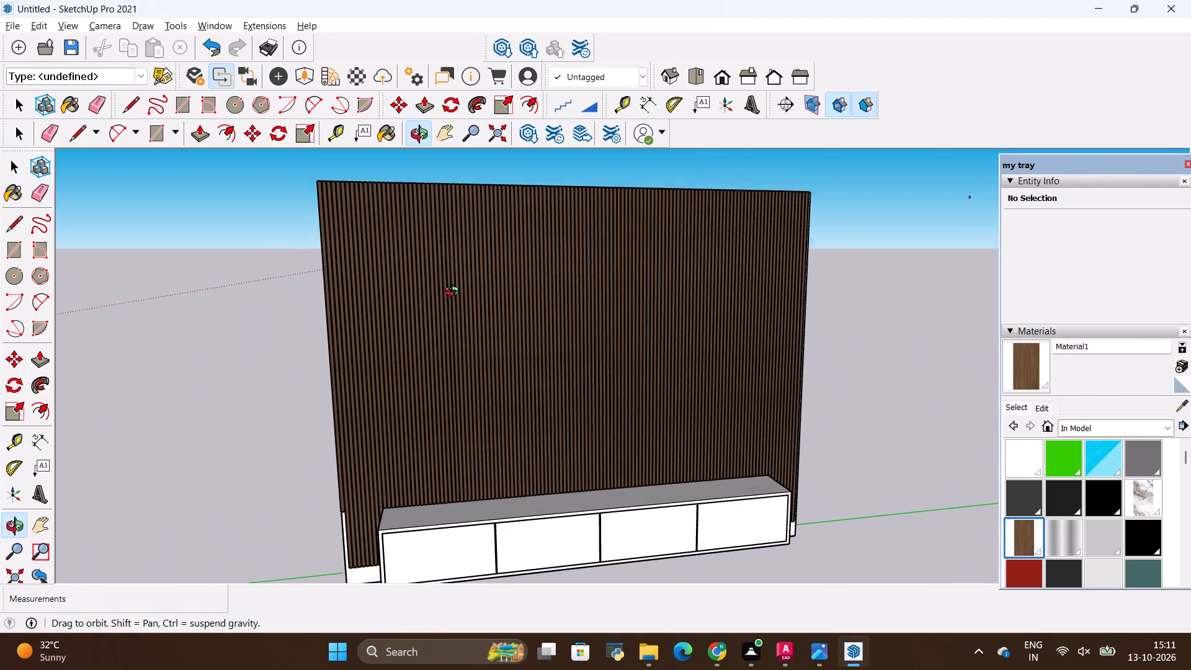
middle_click_drag(455, 293, 433, 359)
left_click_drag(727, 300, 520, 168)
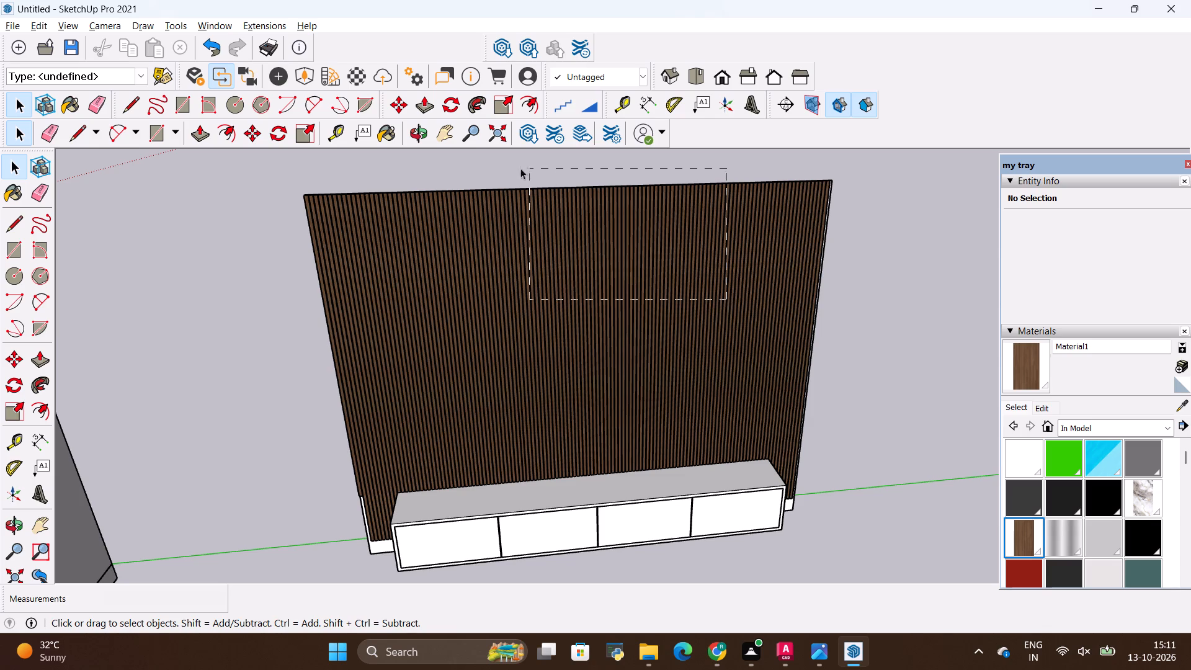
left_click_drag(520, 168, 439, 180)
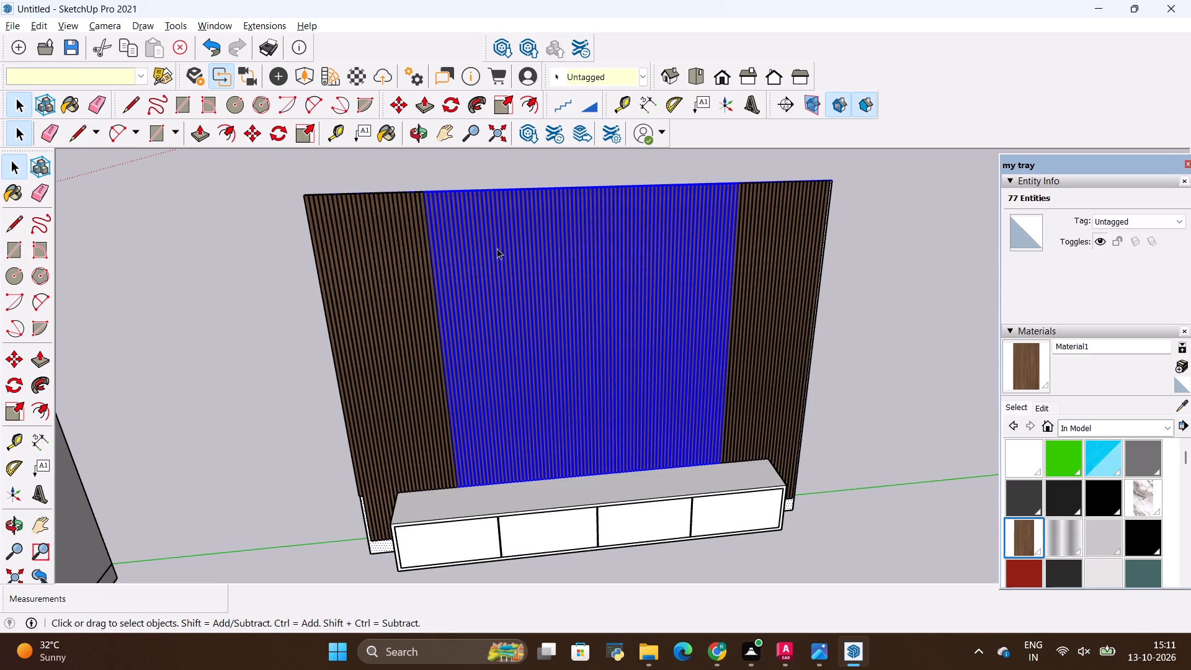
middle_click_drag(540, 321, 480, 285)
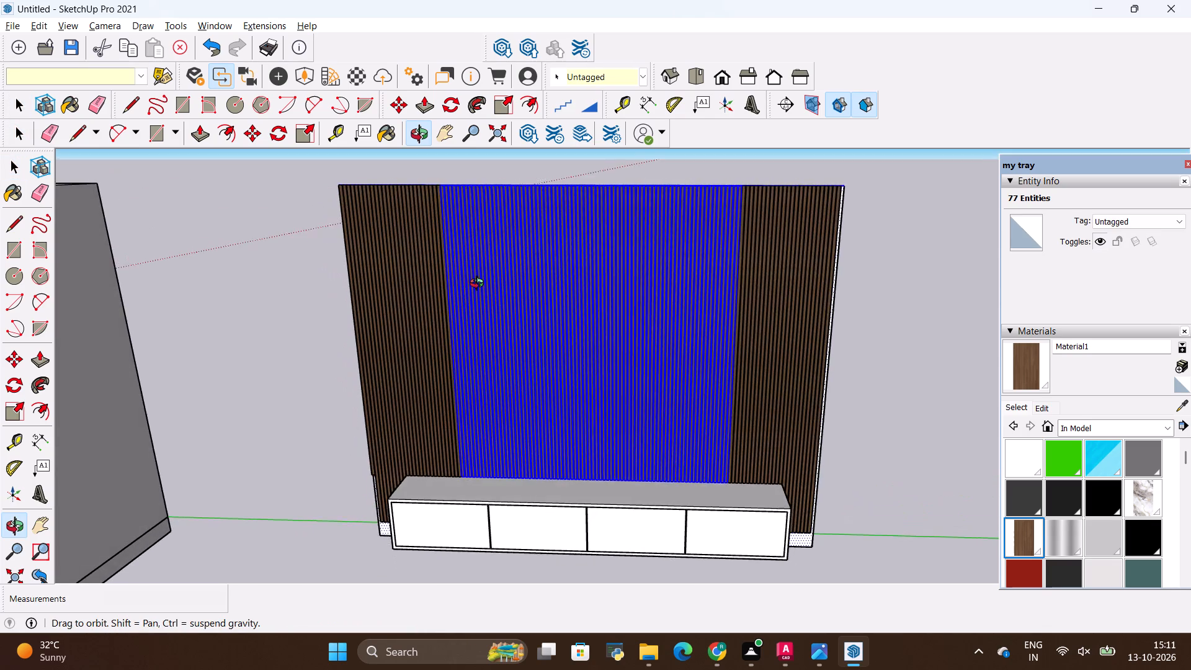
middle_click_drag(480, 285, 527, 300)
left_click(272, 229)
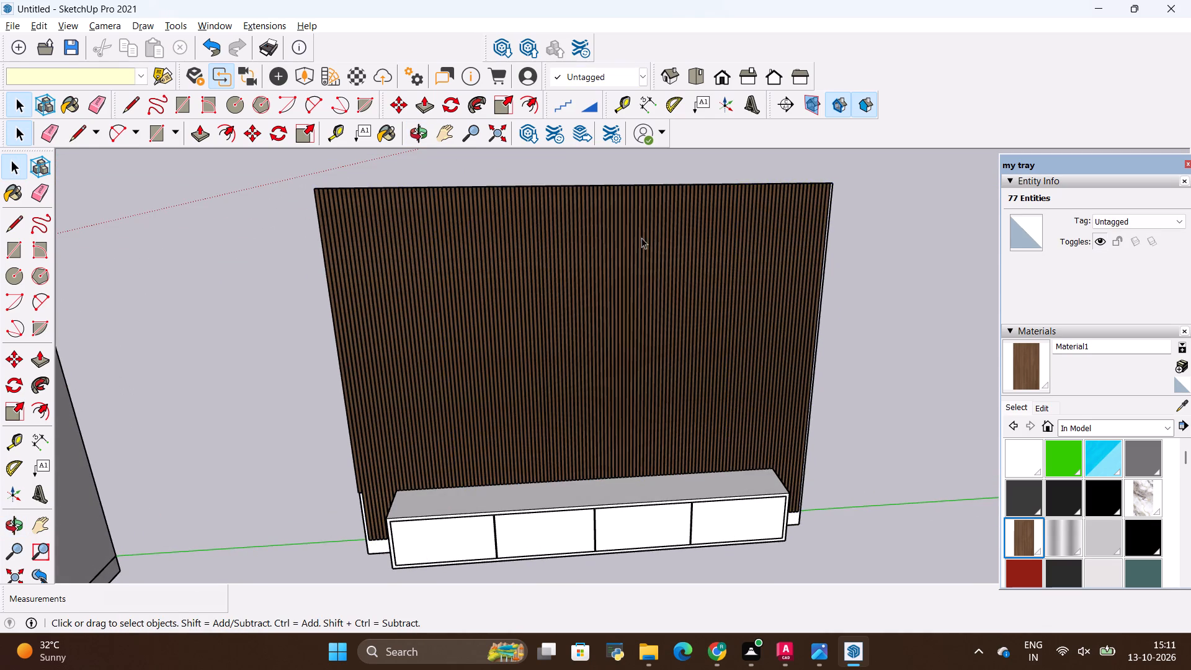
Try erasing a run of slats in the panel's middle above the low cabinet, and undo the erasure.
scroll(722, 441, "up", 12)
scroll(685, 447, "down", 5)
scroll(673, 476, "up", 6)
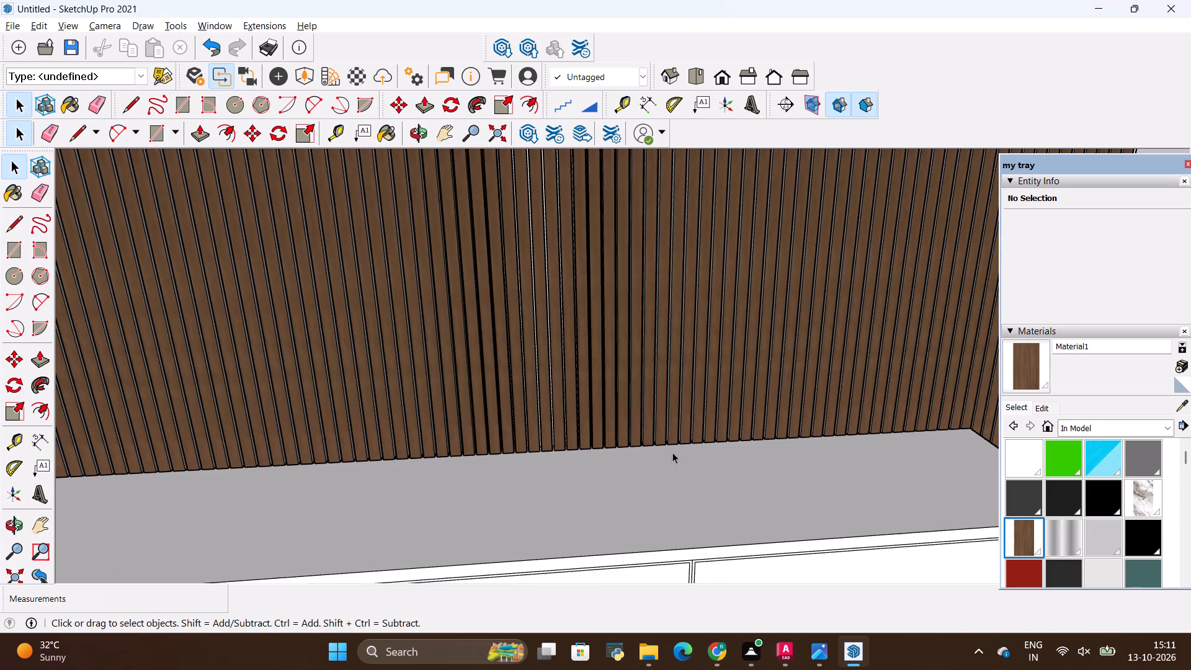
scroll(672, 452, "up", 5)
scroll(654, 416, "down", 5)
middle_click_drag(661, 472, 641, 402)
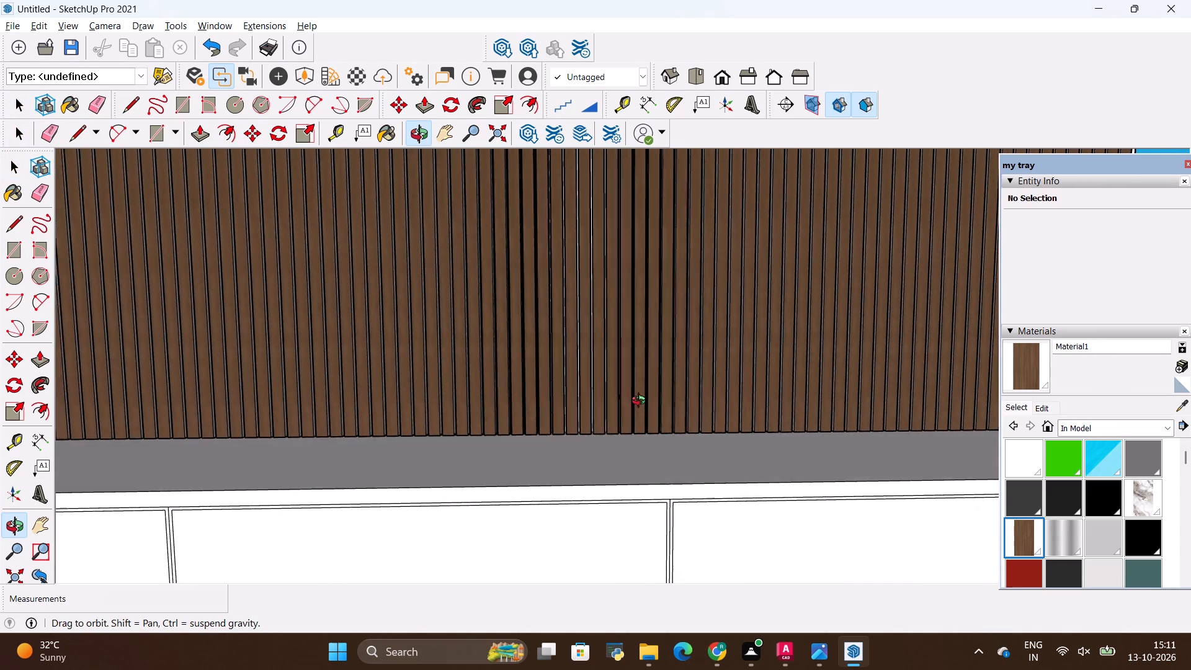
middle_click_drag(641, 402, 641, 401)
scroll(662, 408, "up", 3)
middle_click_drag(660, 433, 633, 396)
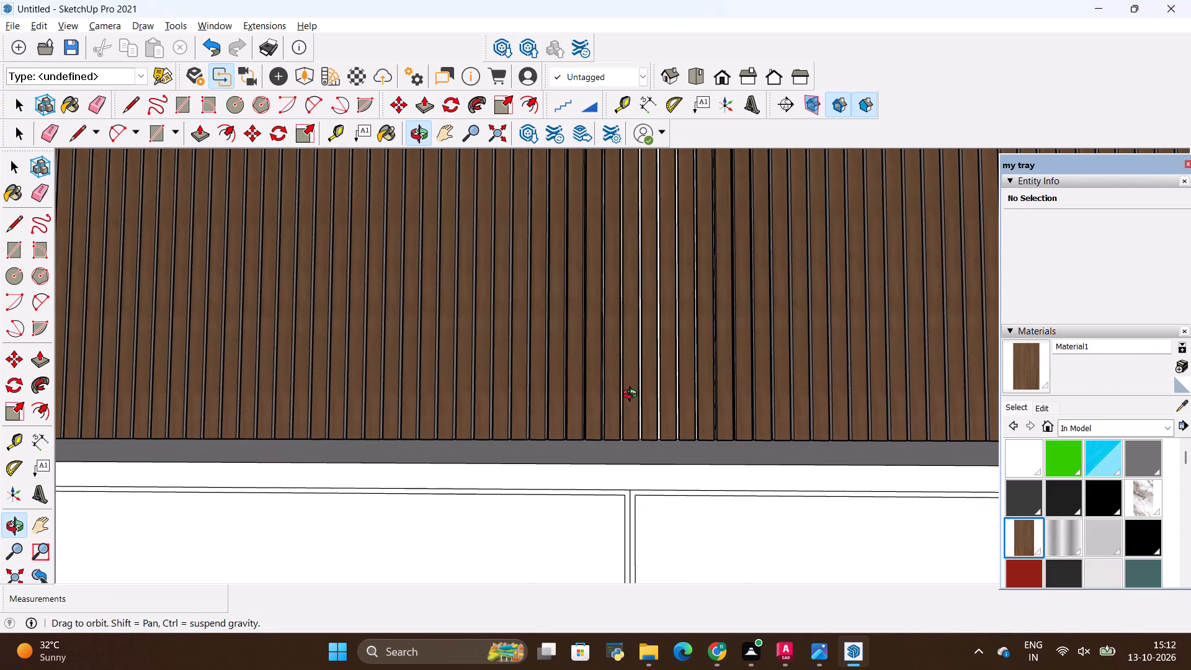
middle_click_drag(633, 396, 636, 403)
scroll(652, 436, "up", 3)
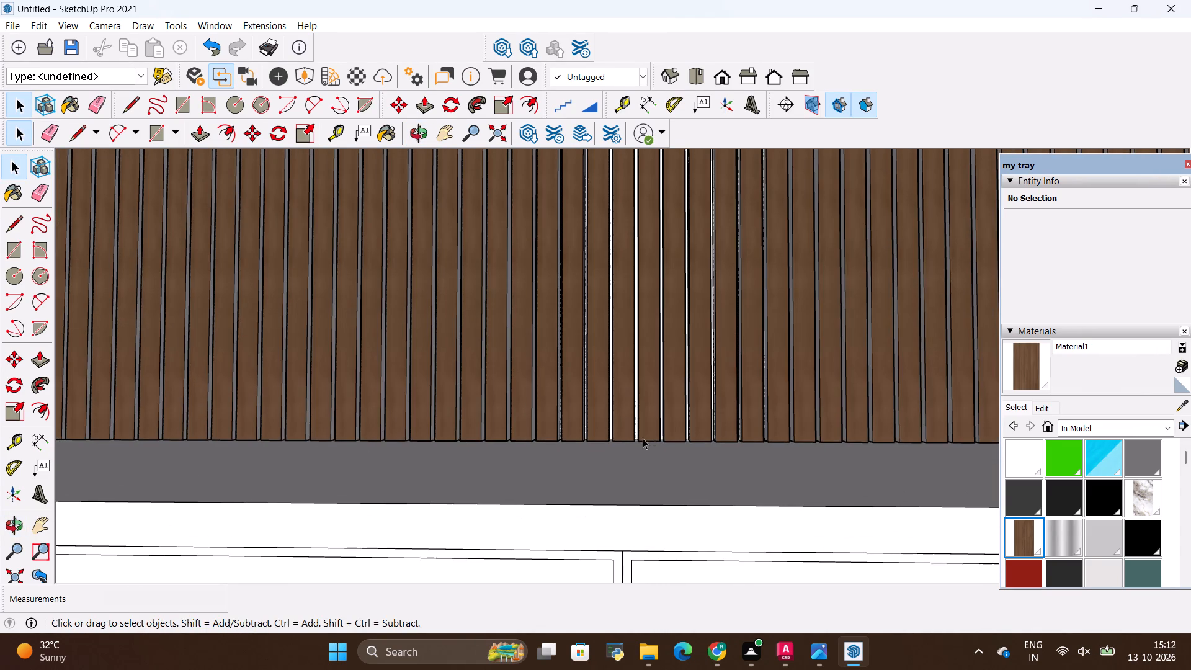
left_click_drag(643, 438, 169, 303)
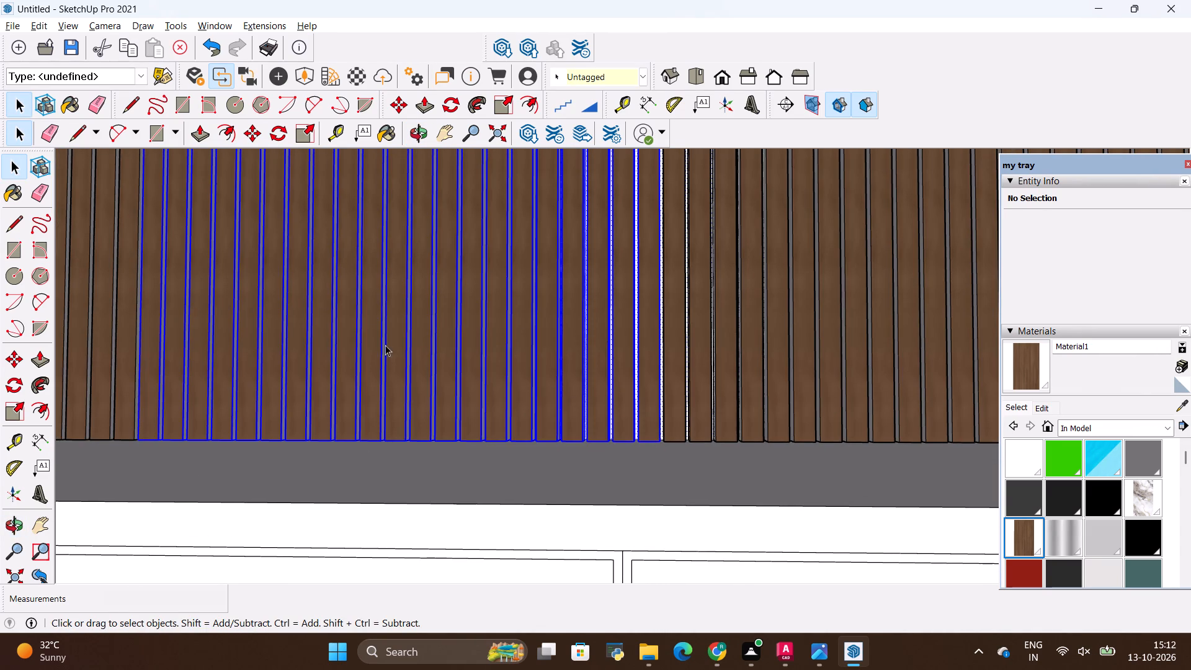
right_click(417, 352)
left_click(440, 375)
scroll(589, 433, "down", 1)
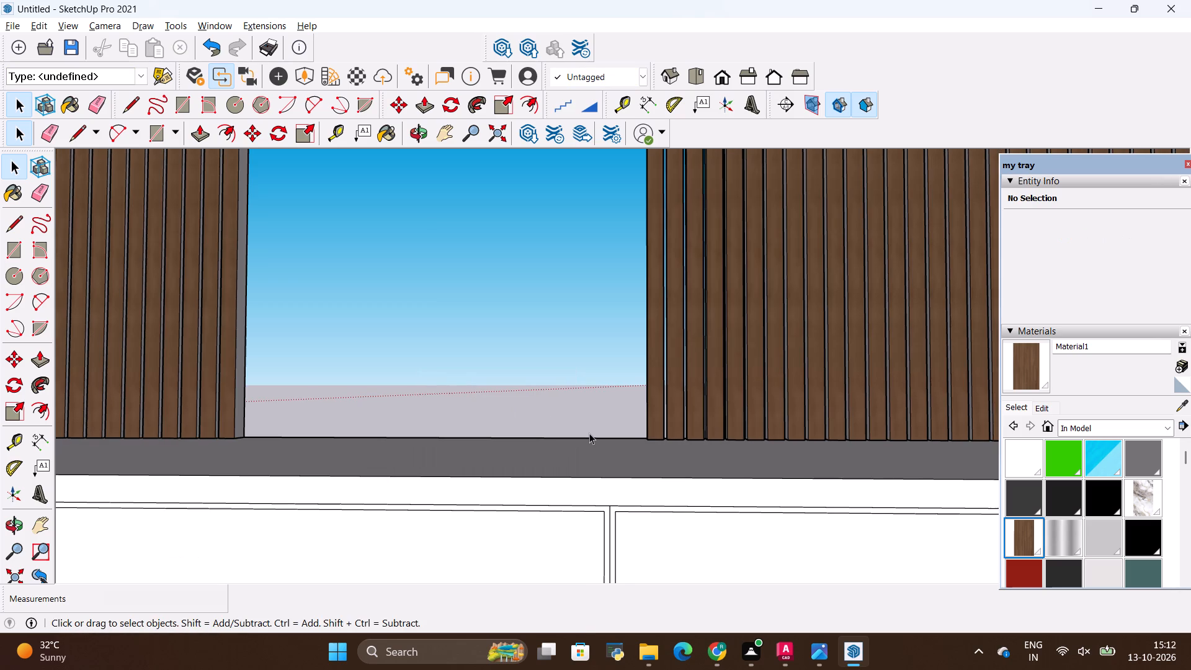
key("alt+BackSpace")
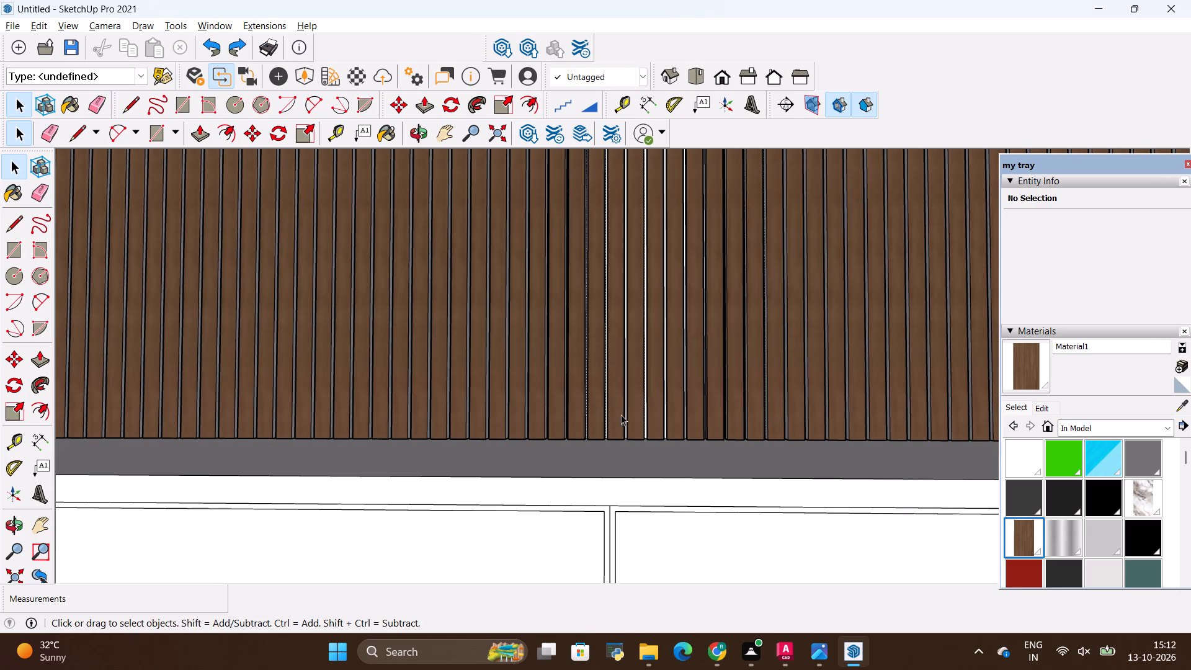
Erase the central block of slats above the low cabinet, keeping a slatted section on each side of the panel.
left_click_drag(625, 438, 259, 343)
left_click_drag(259, 343, 173, 326)
scroll(757, 322, "down", 12)
middle_click_drag(729, 342, 739, 390)
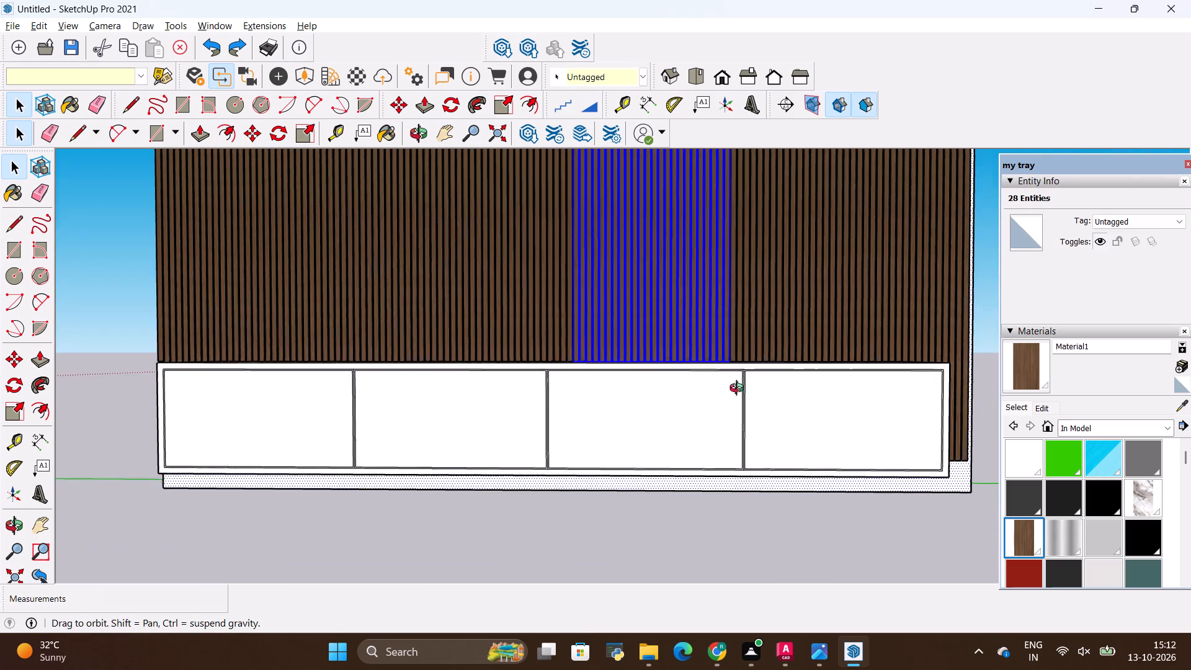
middle_click_drag(739, 390, 746, 449)
left_click_drag(596, 341, 377, 264, "ctrl")
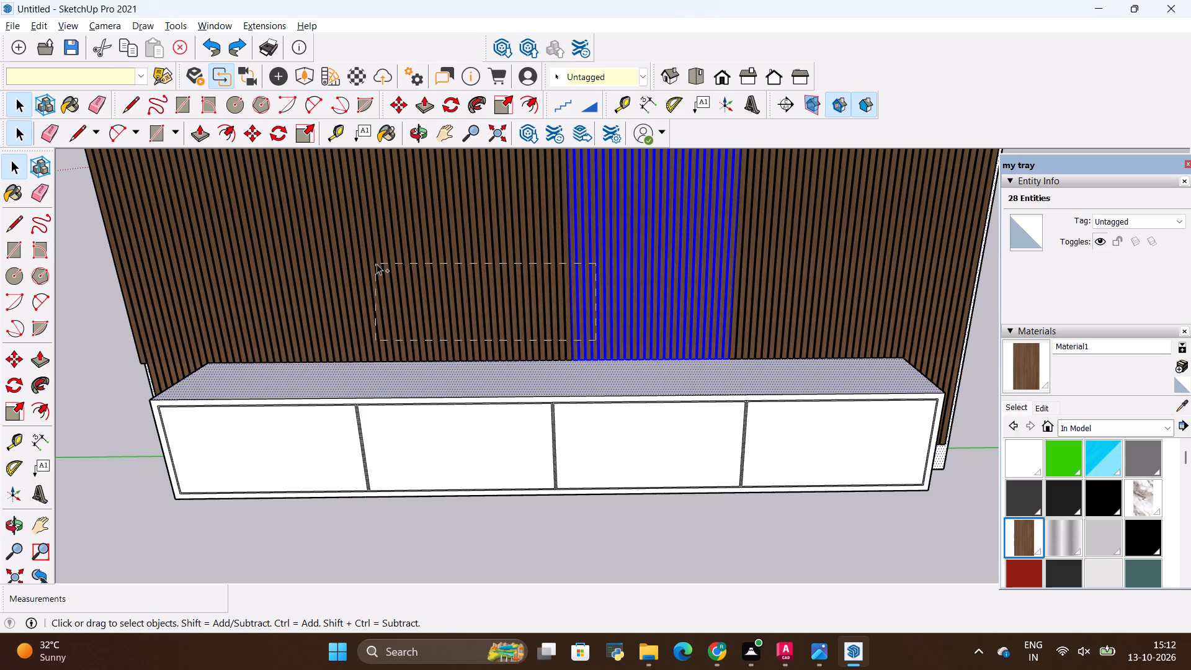
left_click_drag(377, 264, 376, 264, "ctrl")
scroll(673, 294, "down", 4)
middle_click_drag(564, 302, 587, 243)
scroll(481, 274, "up", 20)
scroll(481, 274, "up", 1)
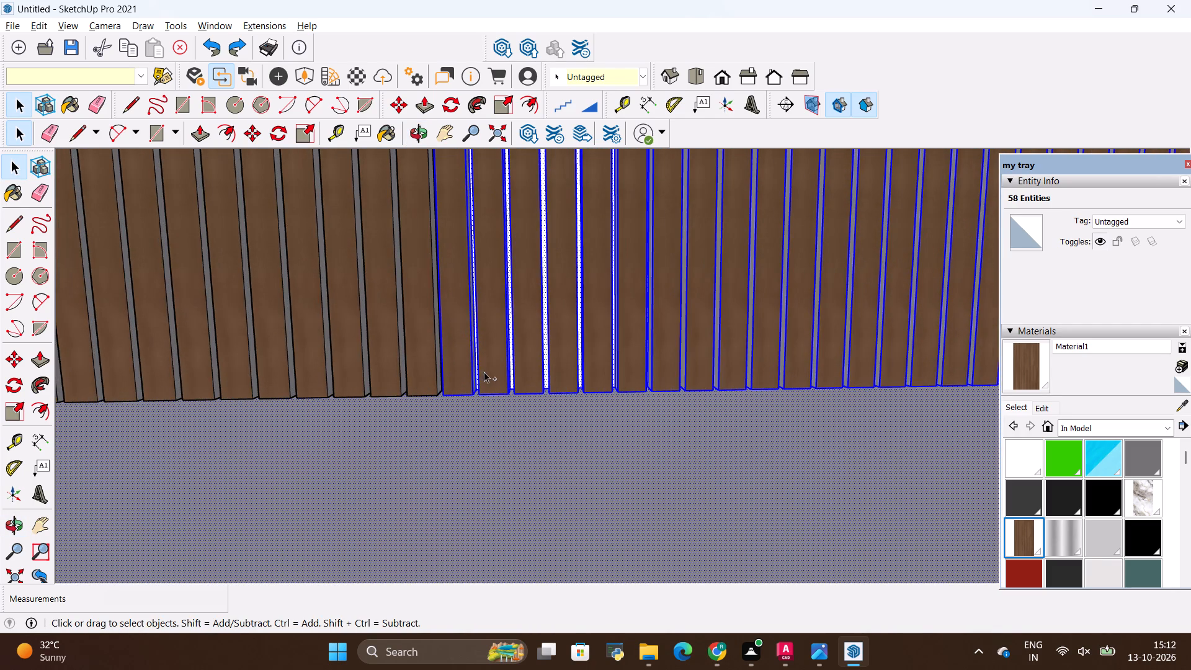
left_click_drag(484, 372, 422, 342, "ctrl")
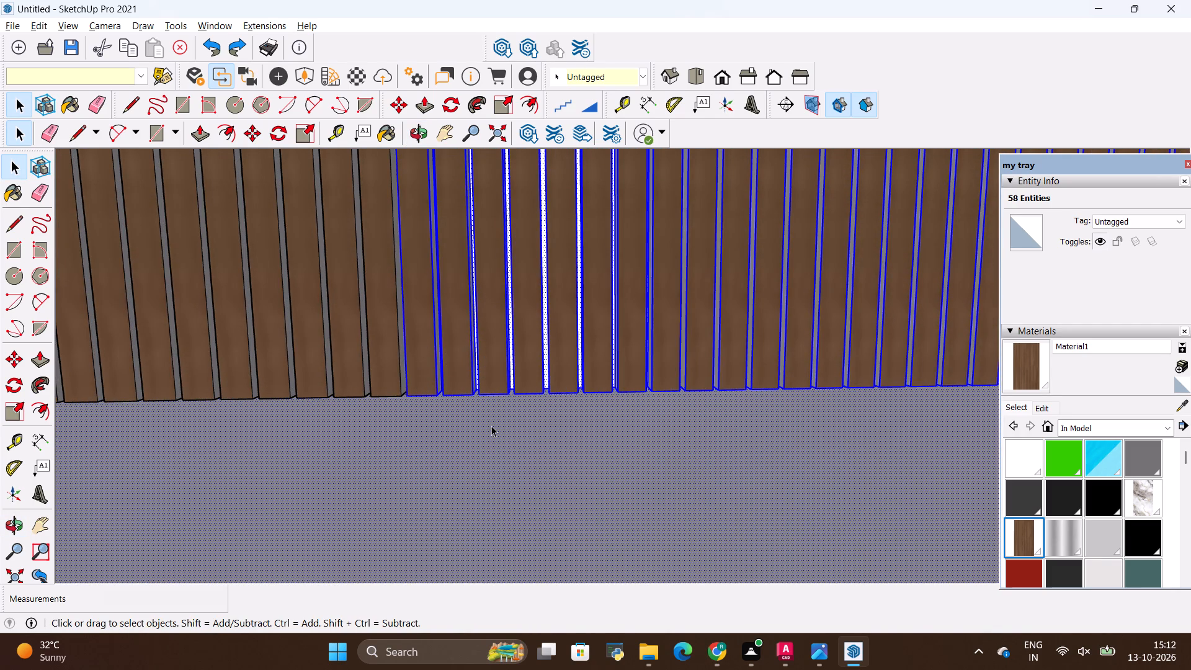
scroll(491, 427, "down", 20)
scroll(491, 427, "down", 6)
scroll(579, 290, "down", 9)
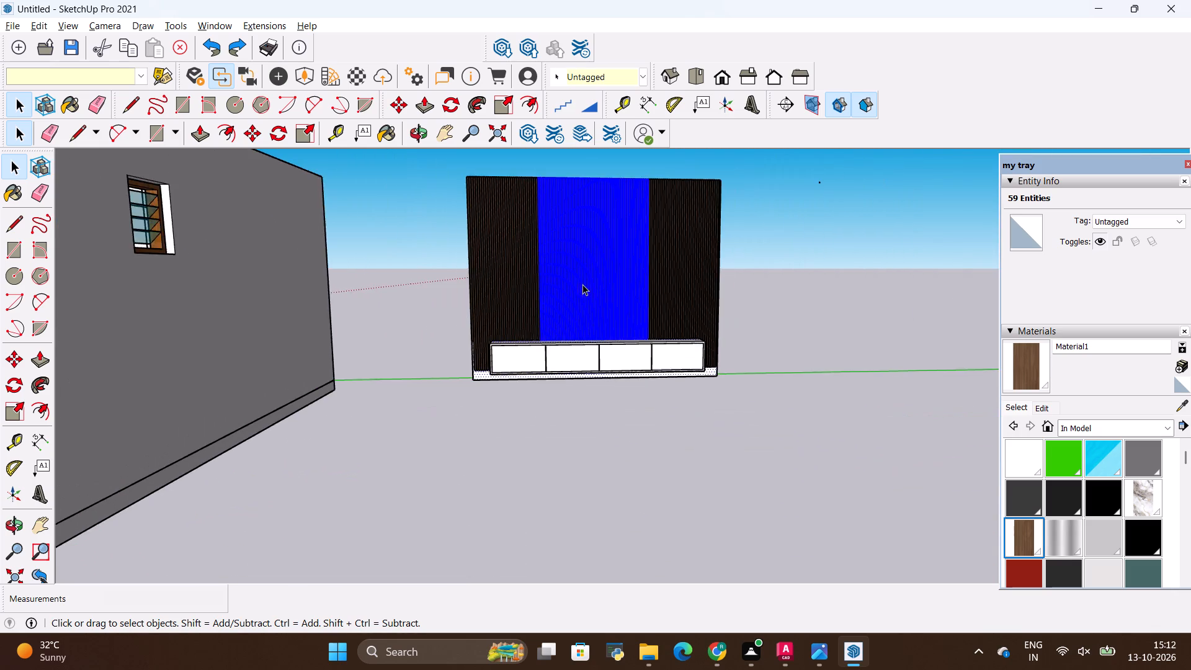
scroll(582, 284, "down", 7)
scroll(604, 203, "up", 9)
right_click(602, 274)
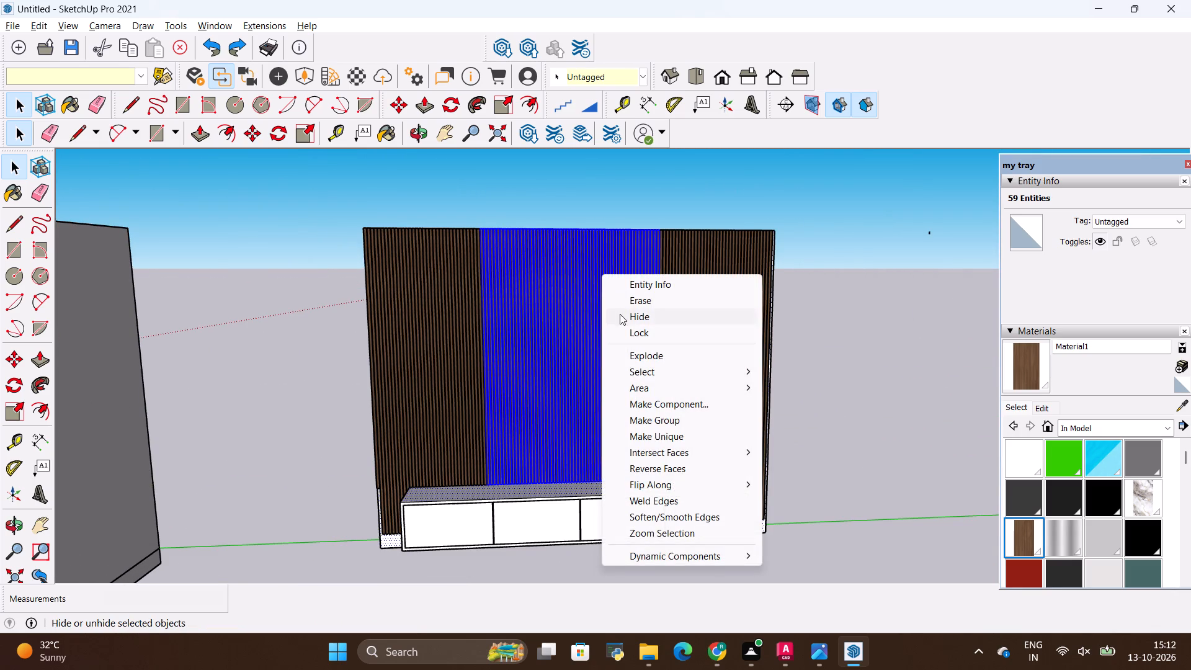
left_click(633, 292)
Draw a rectangle about 9' 6" by 12' 7" across the back of the slatted panel, from its top corner to the opposite bottom corner.
scroll(515, 256, "down", 4)
middle_click_drag(491, 241, 835, 470)
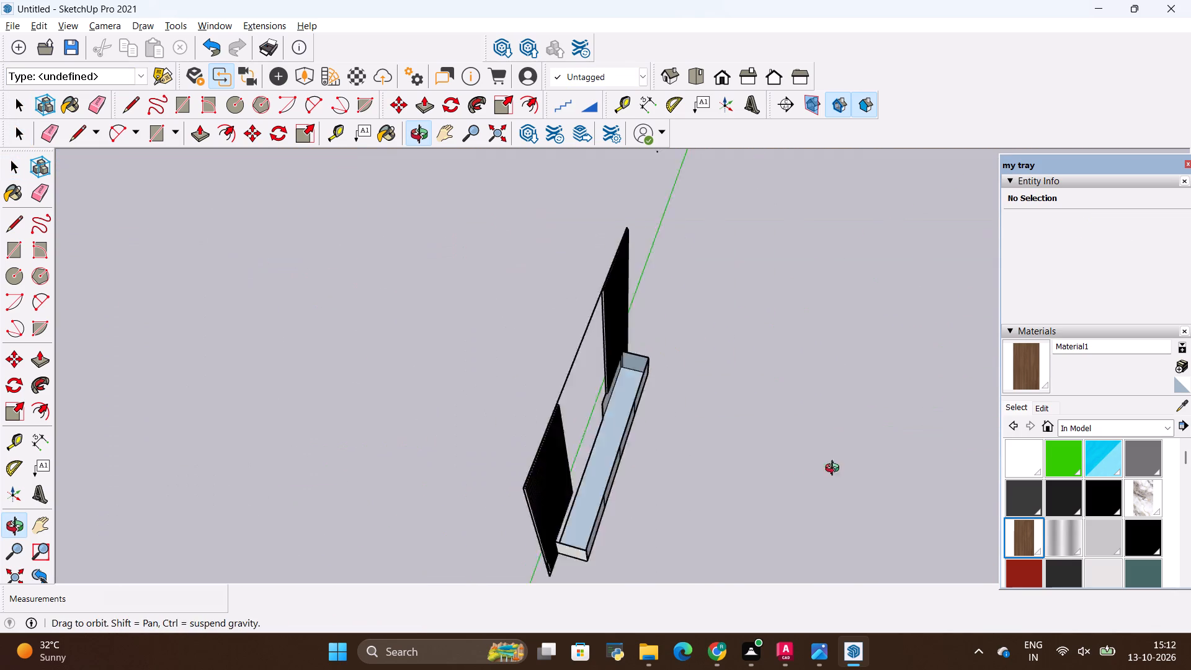
middle_click_drag(835, 470, 873, 434)
middle_click_drag(108, 380, 521, 318)
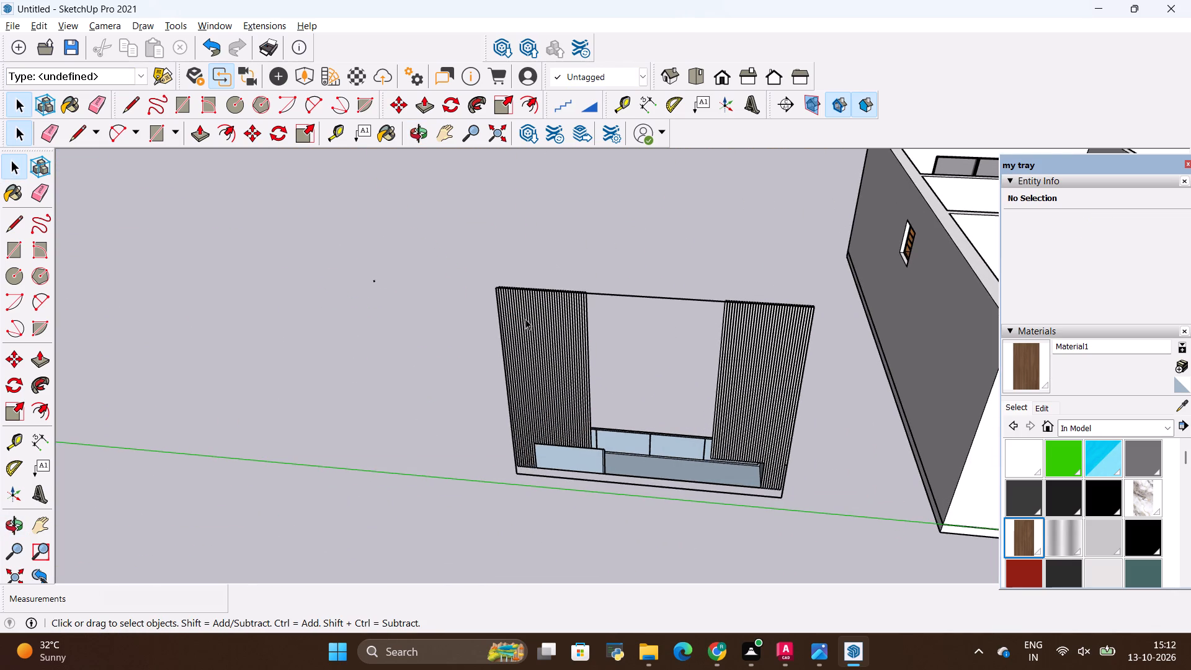
key("r")
scroll(514, 292, "up", 6)
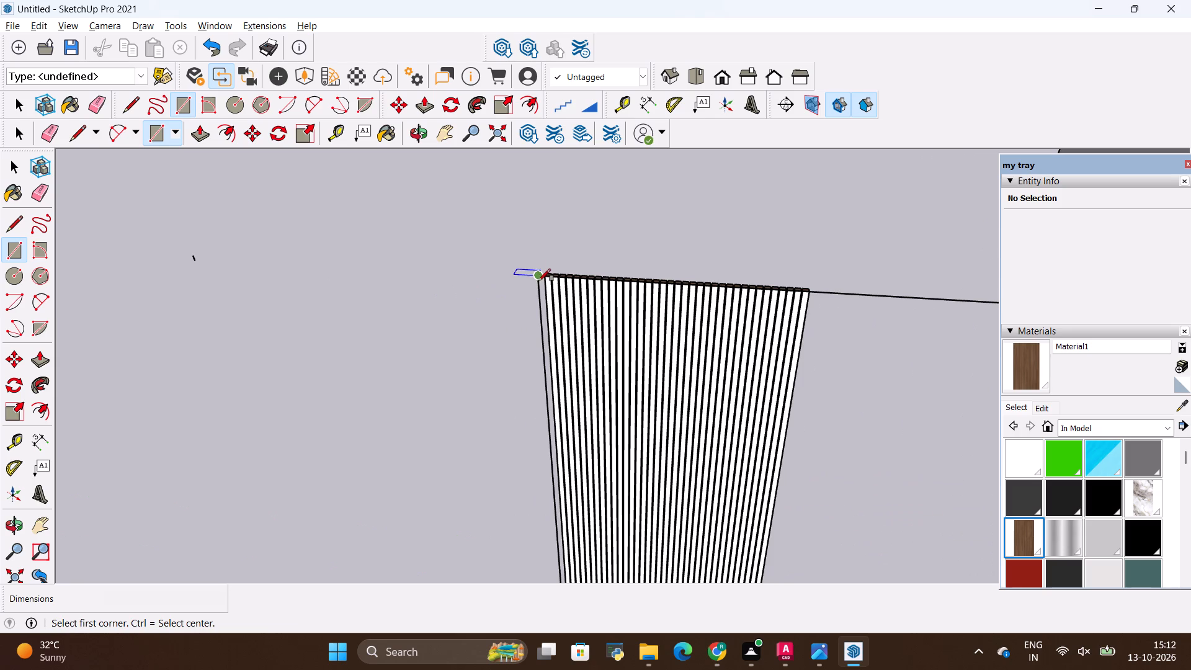
left_click(537, 279)
scroll(276, 262, "down", 5)
scroll(640, 501, "up", 5)
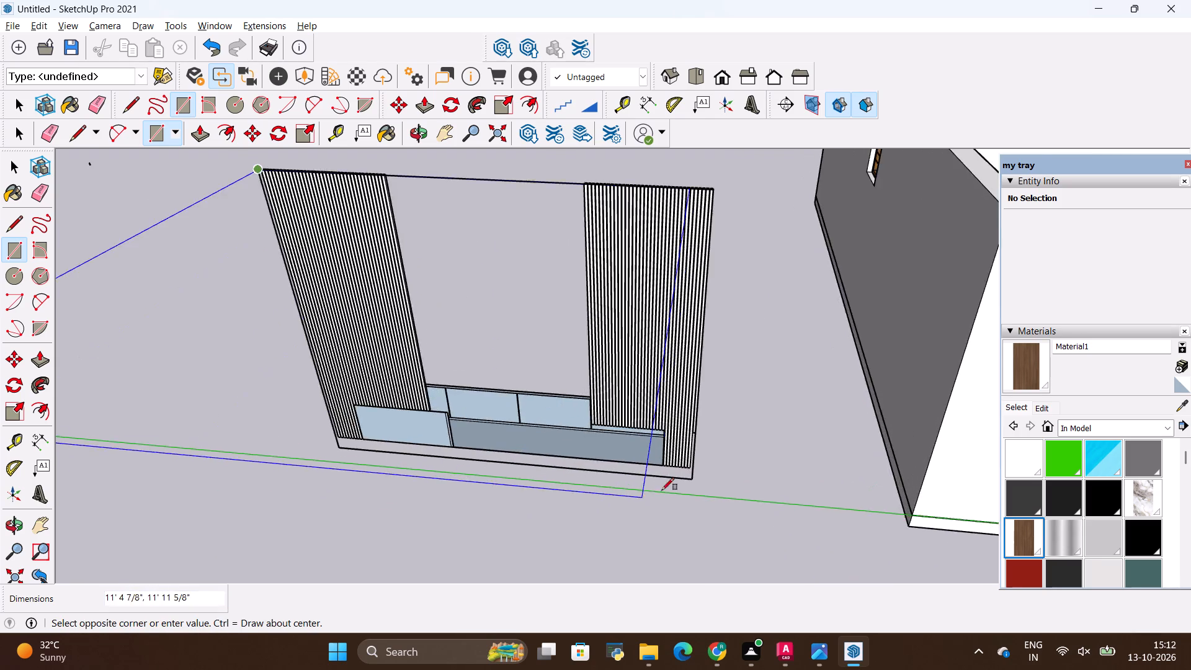
scroll(662, 490, "up", 6)
scroll(711, 457, "up", 4)
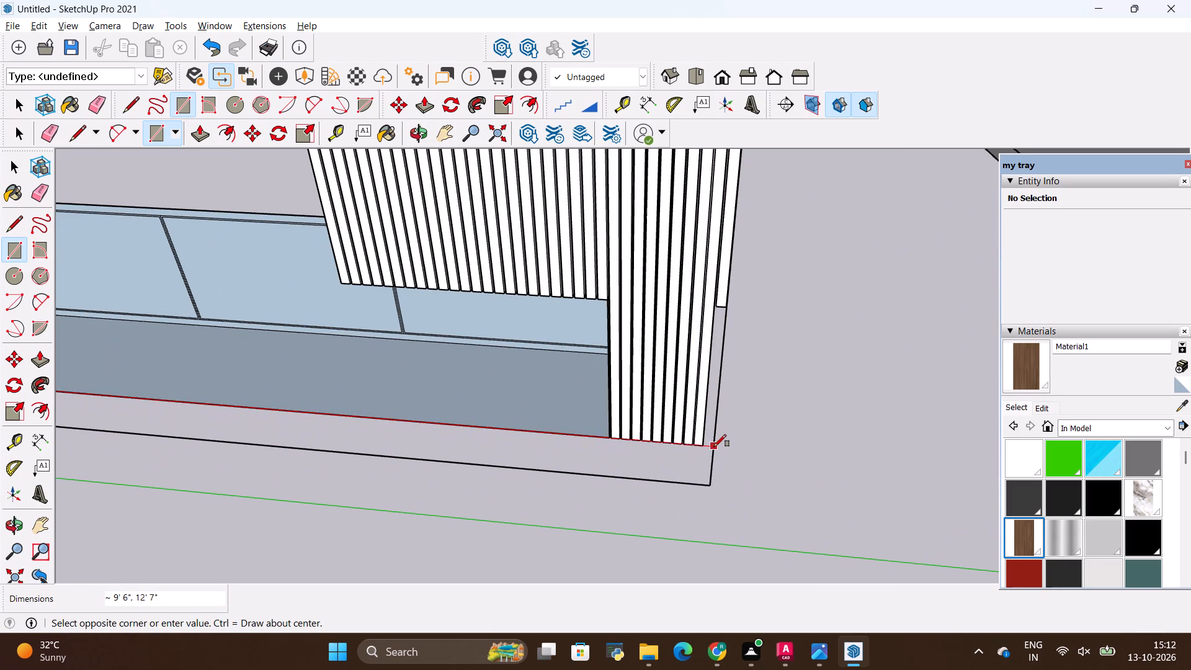
left_click(714, 447)
scroll(698, 463, "down", 11)
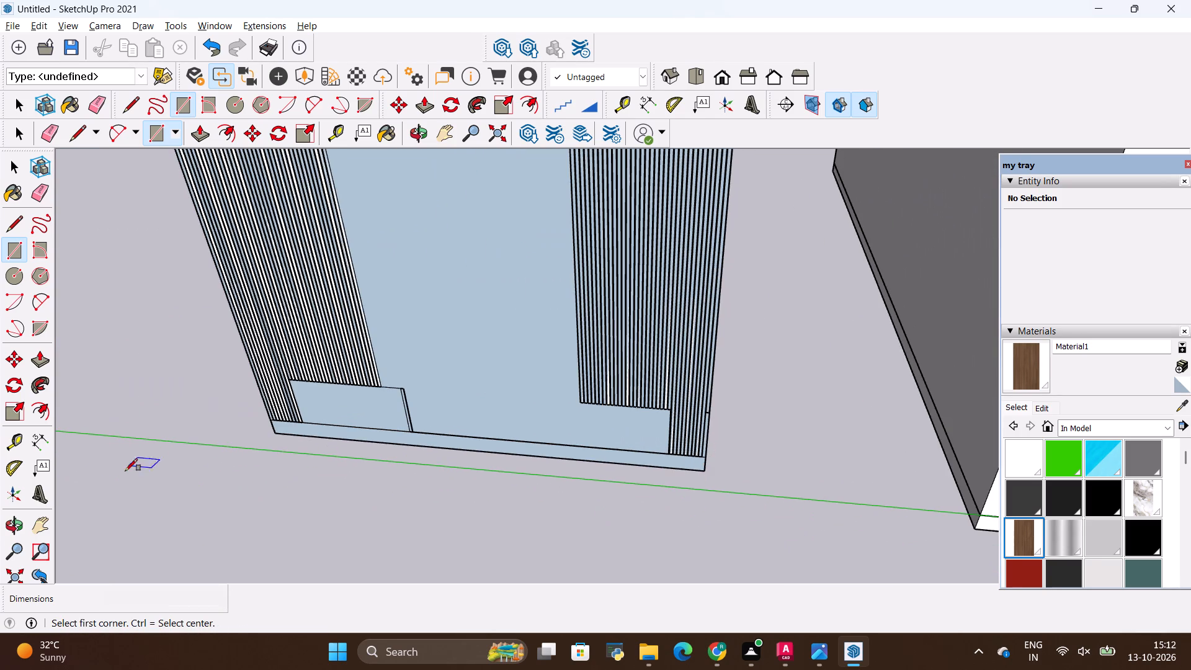
key("space")
left_click(107, 473)
Draw a rectangle across the open top of the low cabinet, from its front corner to the opposite back corner.
scroll(713, 402, "down", 2)
middle_click_drag(777, 356, 197, 395)
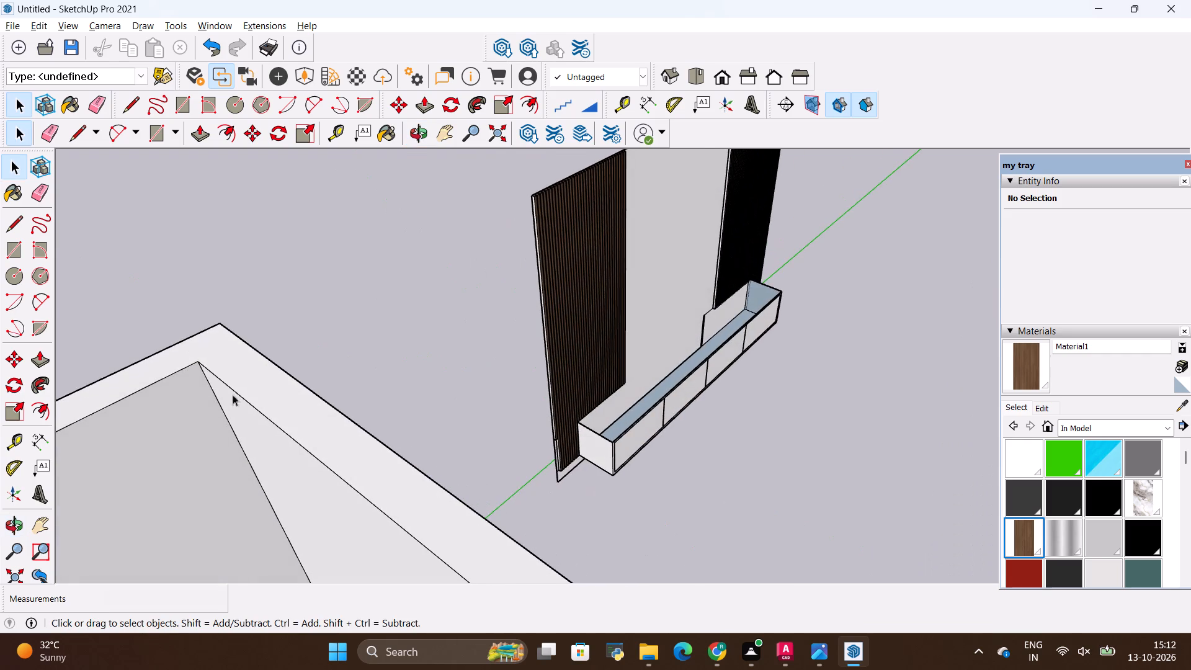
middle_click_drag(499, 380, 221, 285)
scroll(602, 403, "down", 9)
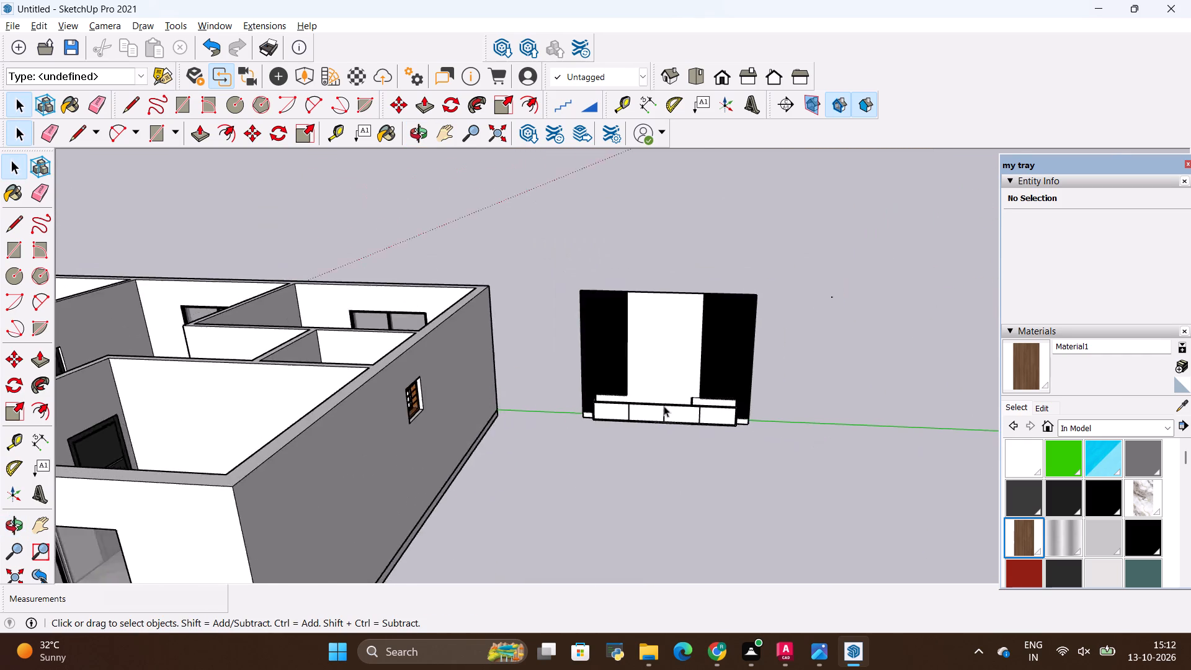
scroll(664, 406, "down", 1)
scroll(662, 392, "up", 18)
middle_click_drag(484, 405, 501, 487)
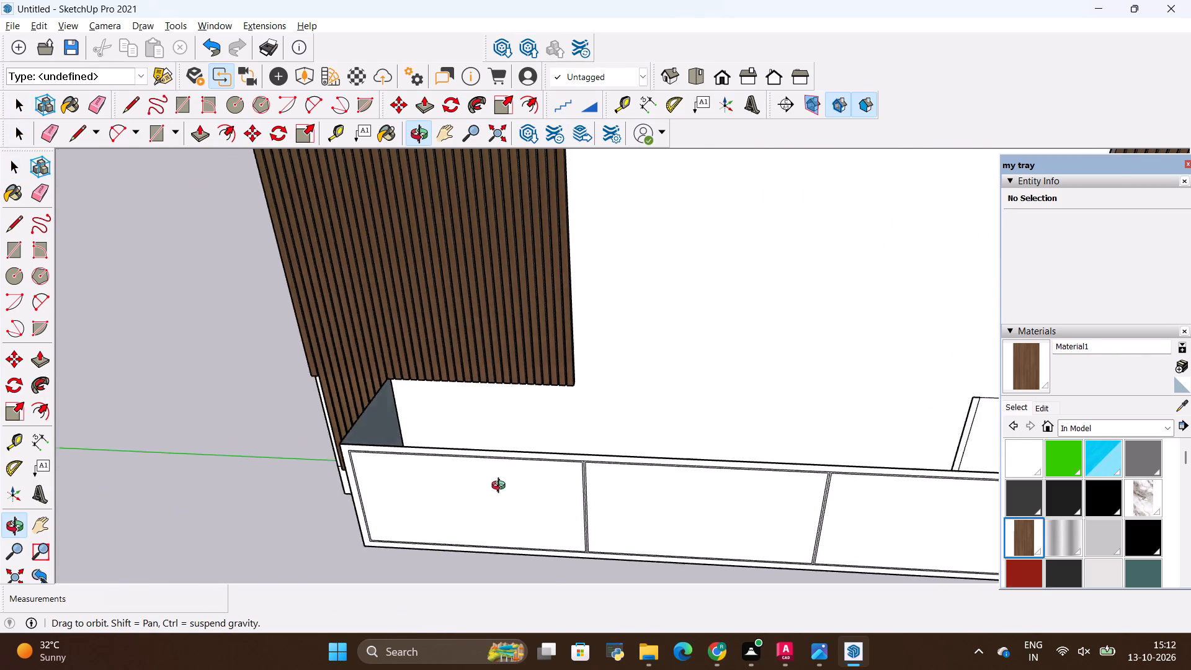
middle_click_drag(501, 487, 527, 570)
key("r")
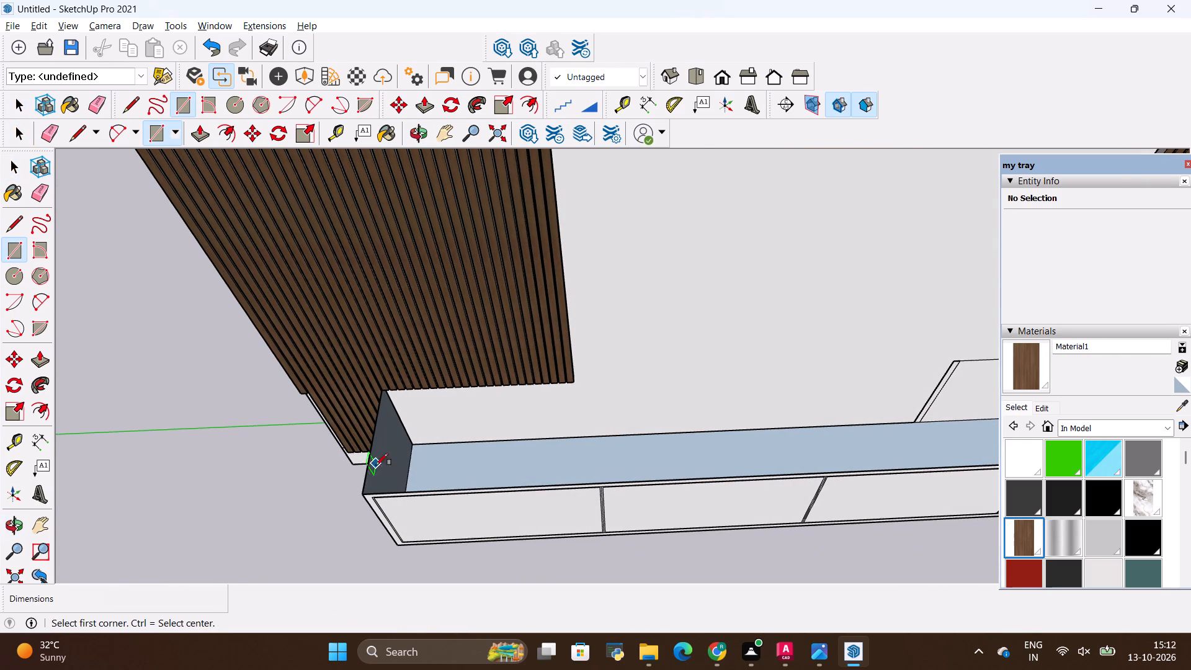
left_click(368, 490)
scroll(311, 485, "down", 6)
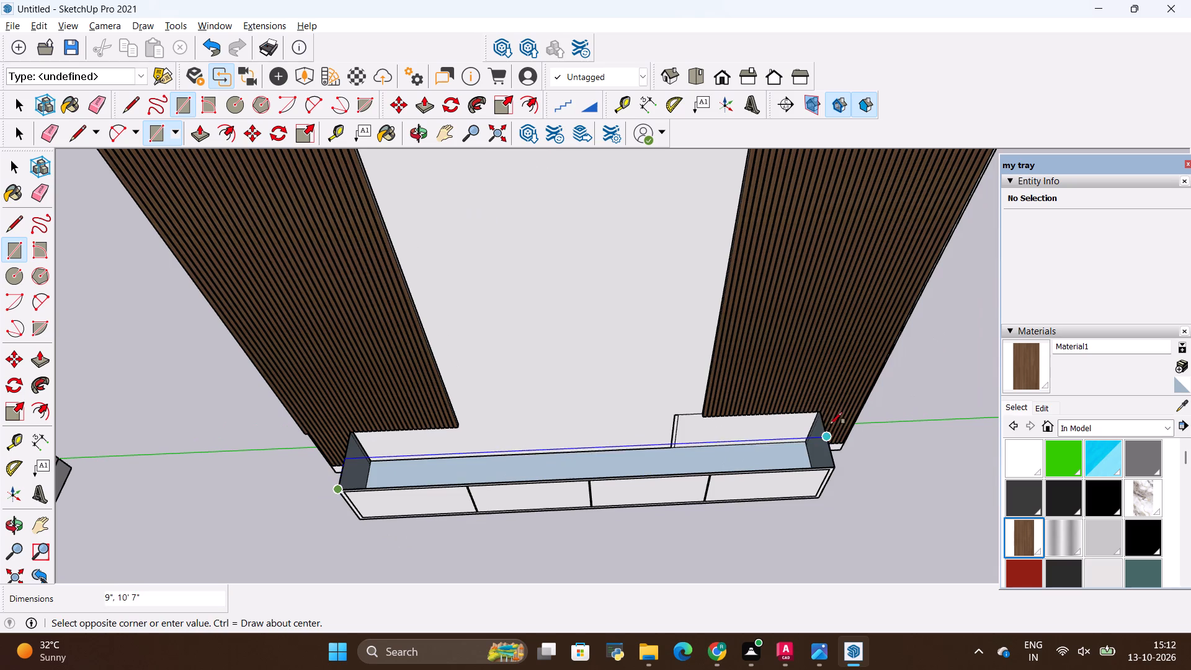
left_click(820, 414)
key("space")
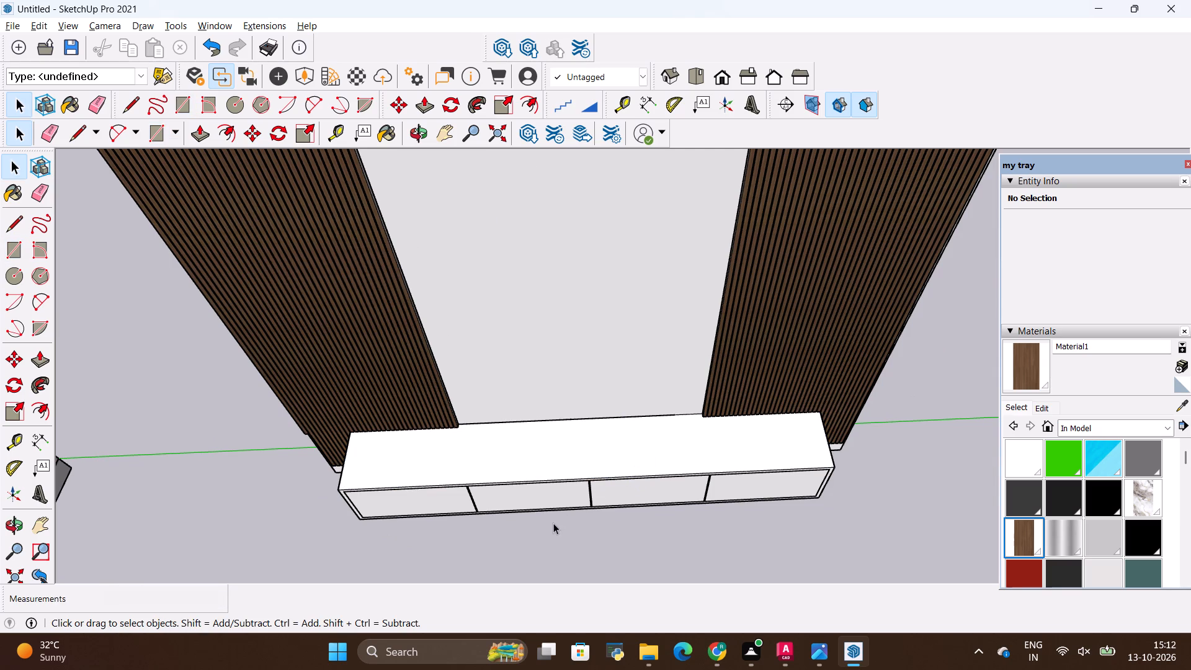
left_click(553, 527)
Examine the TV unit's closed cabinet and full front, and compare its central panel with the reference TV wall image.
middle_click_drag(558, 525, 530, 315)
scroll(552, 383, "up", 2)
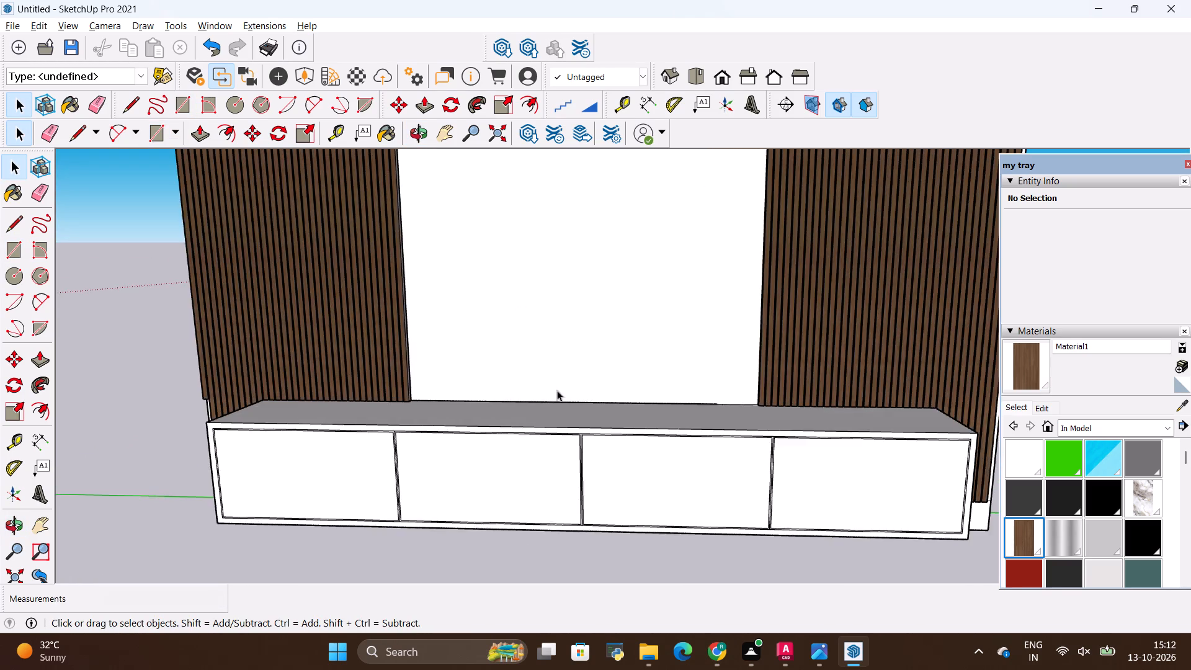
scroll(557, 390, "up", 6)
scroll(631, 458, "down", 17)
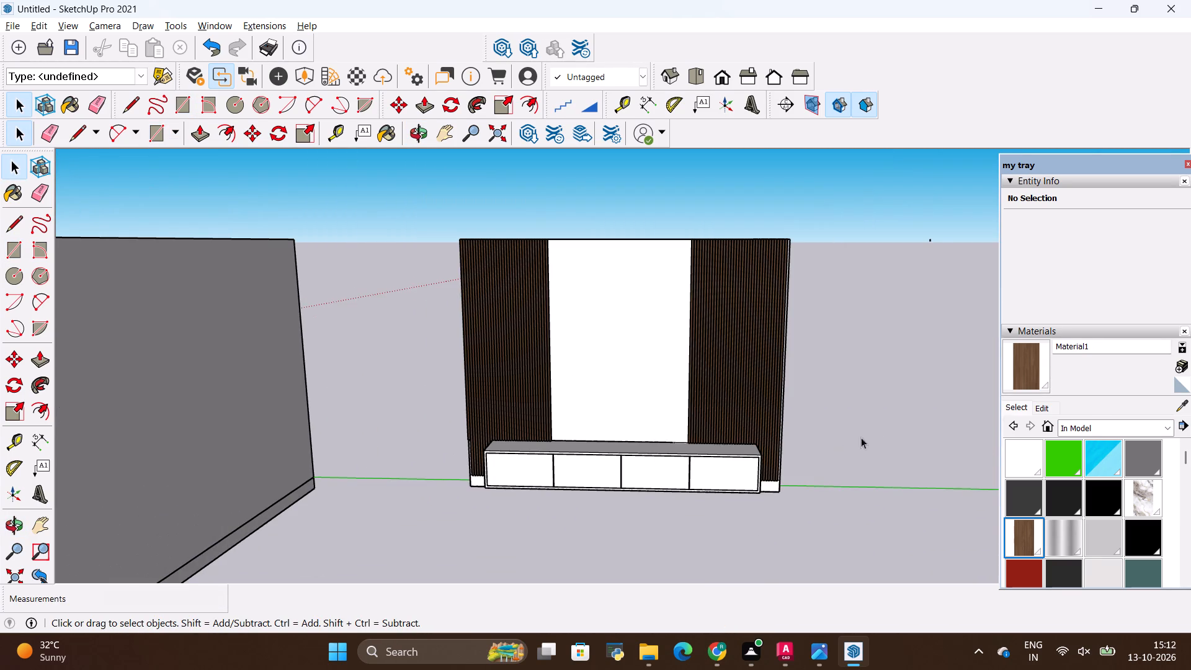
key("space")
left_click(904, 423)
key("alt+Tab")
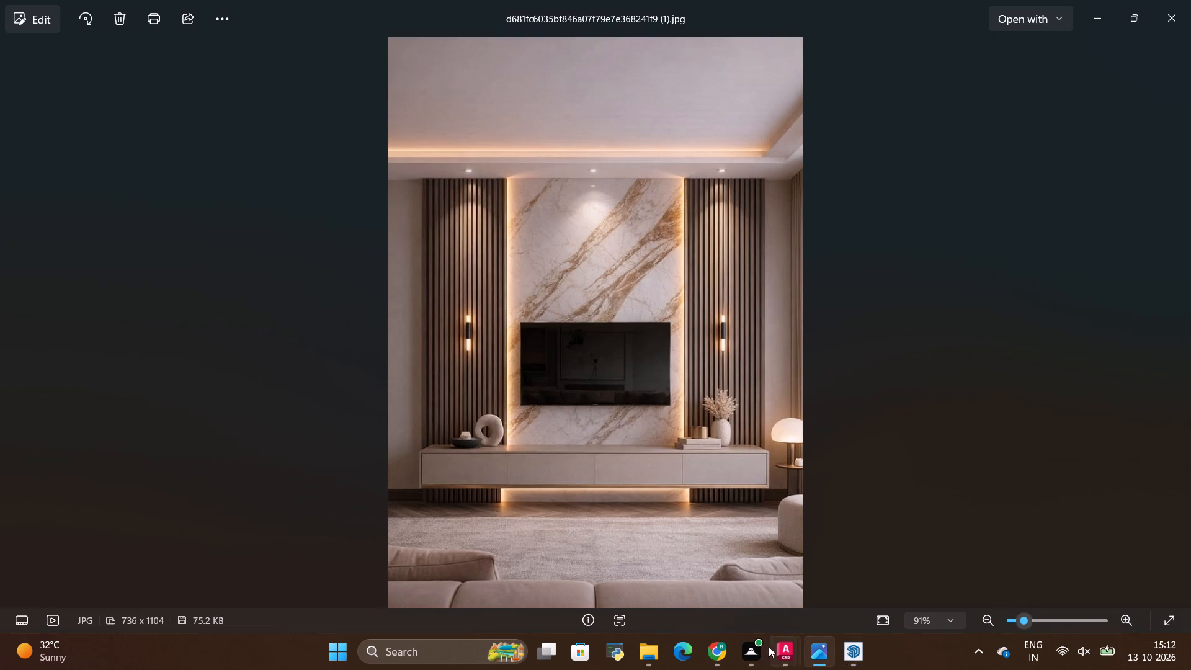
key("alt+Tab")
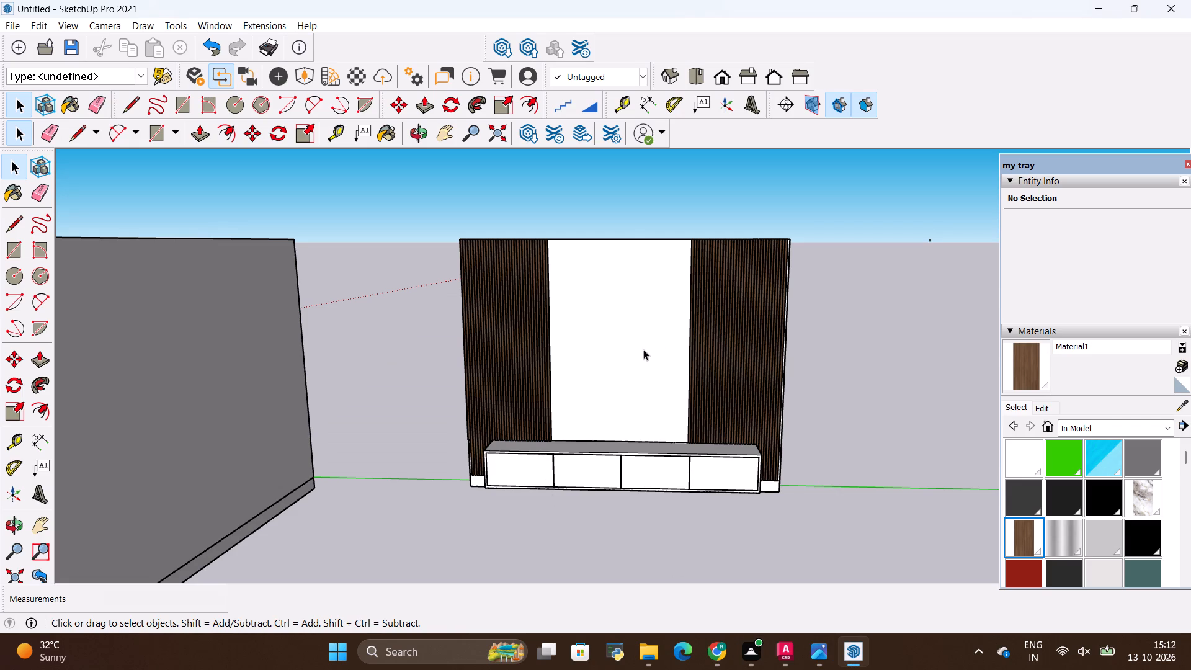
Create a material textured with the white, grey-veined marble image c03817249e6eaad776ee67ccda2330c4 from the all materials folder.
left_click(1178, 365)
left_click(679, 375)
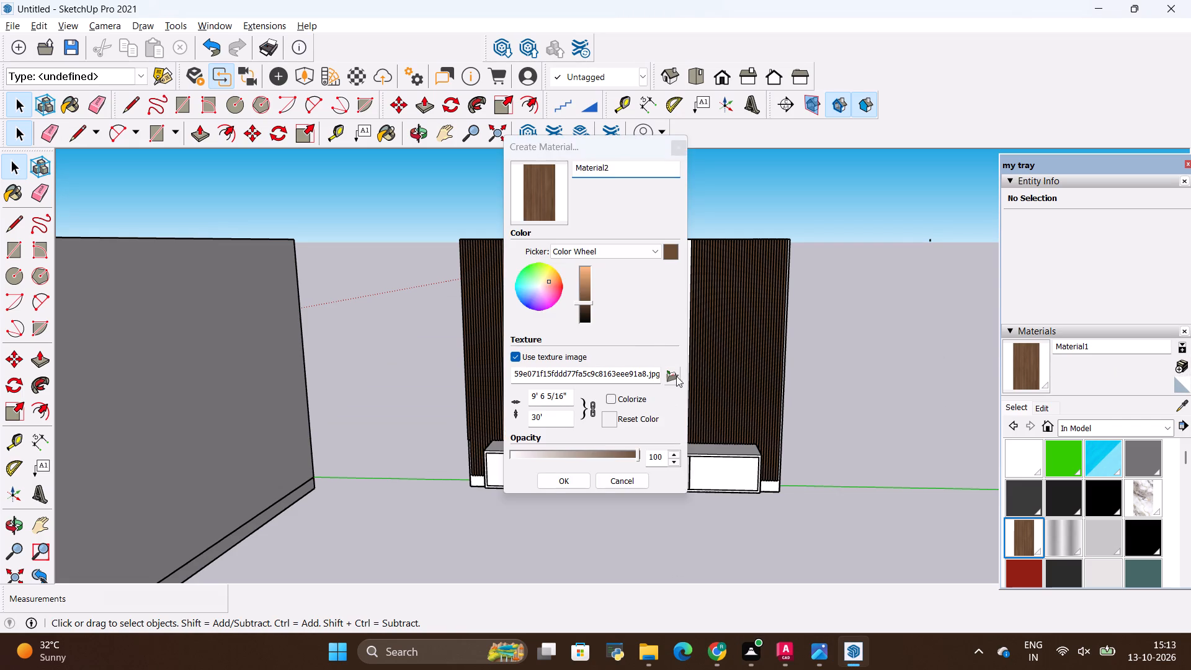
scroll(633, 334, "down", 10)
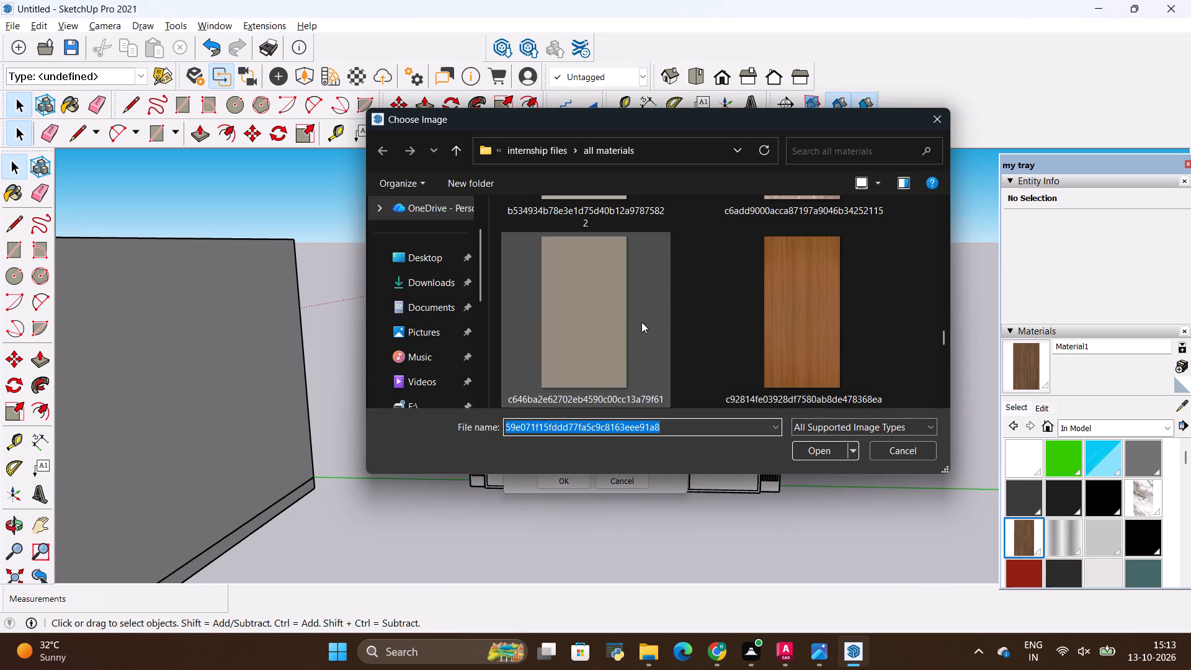
scroll(641, 322, "down", 9)
scroll(676, 313, "up", 3)
scroll(608, 292, "up", 3)
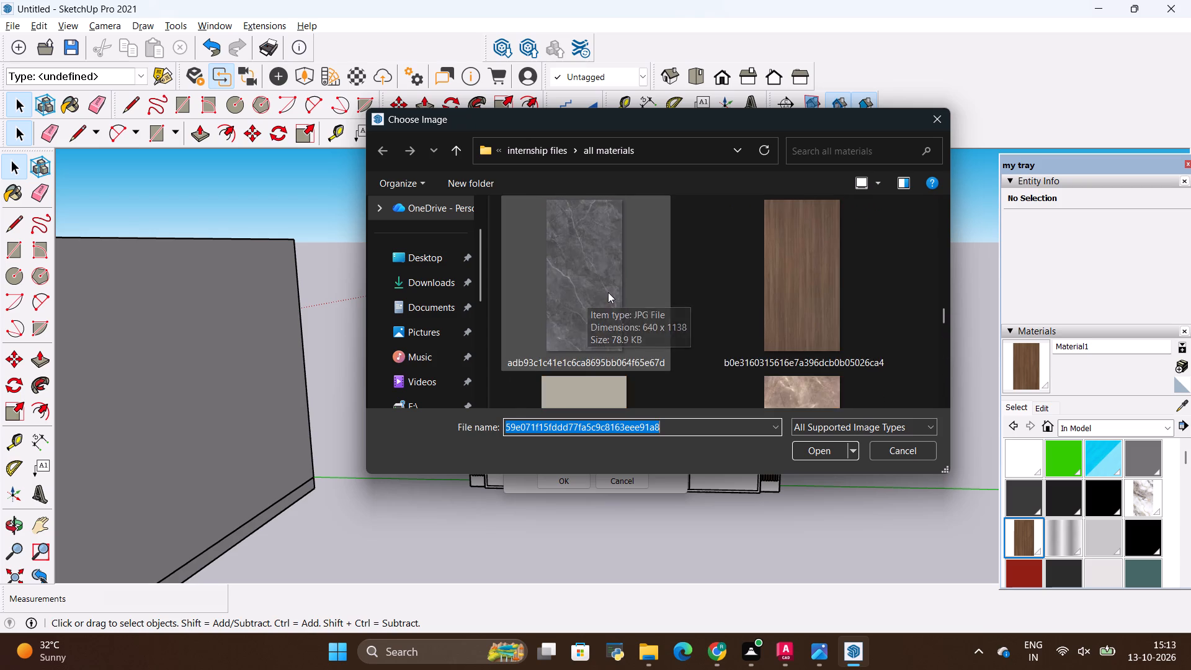
scroll(608, 292, "down", 12)
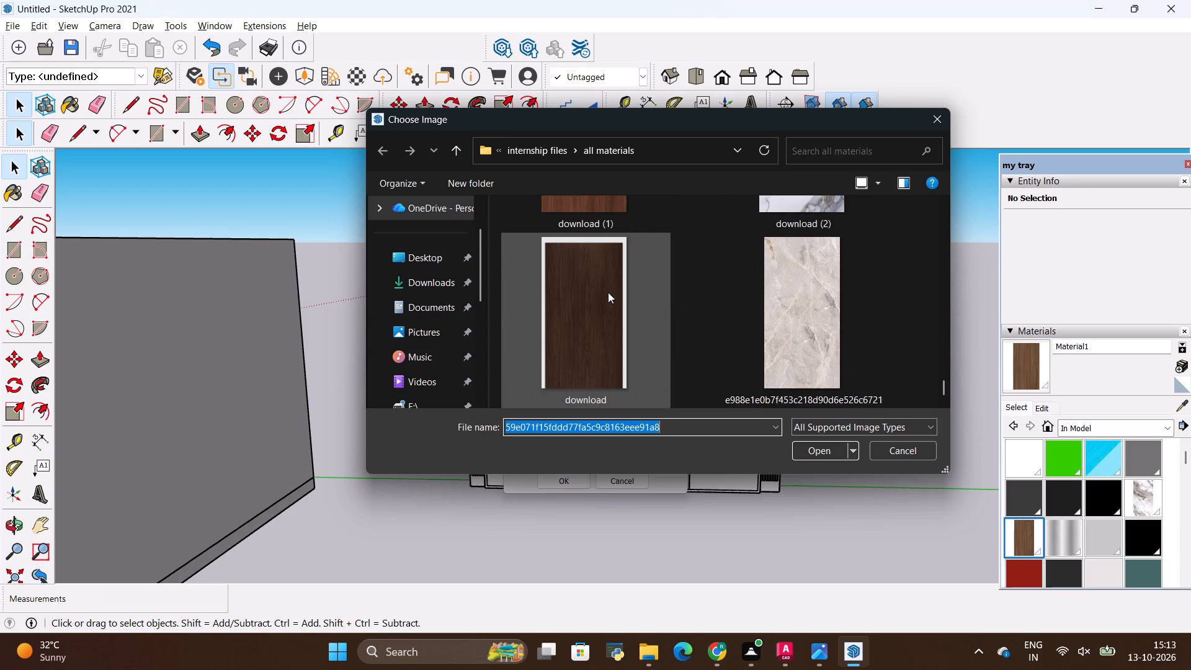
scroll(608, 292, "up", 3)
left_click(594, 292)
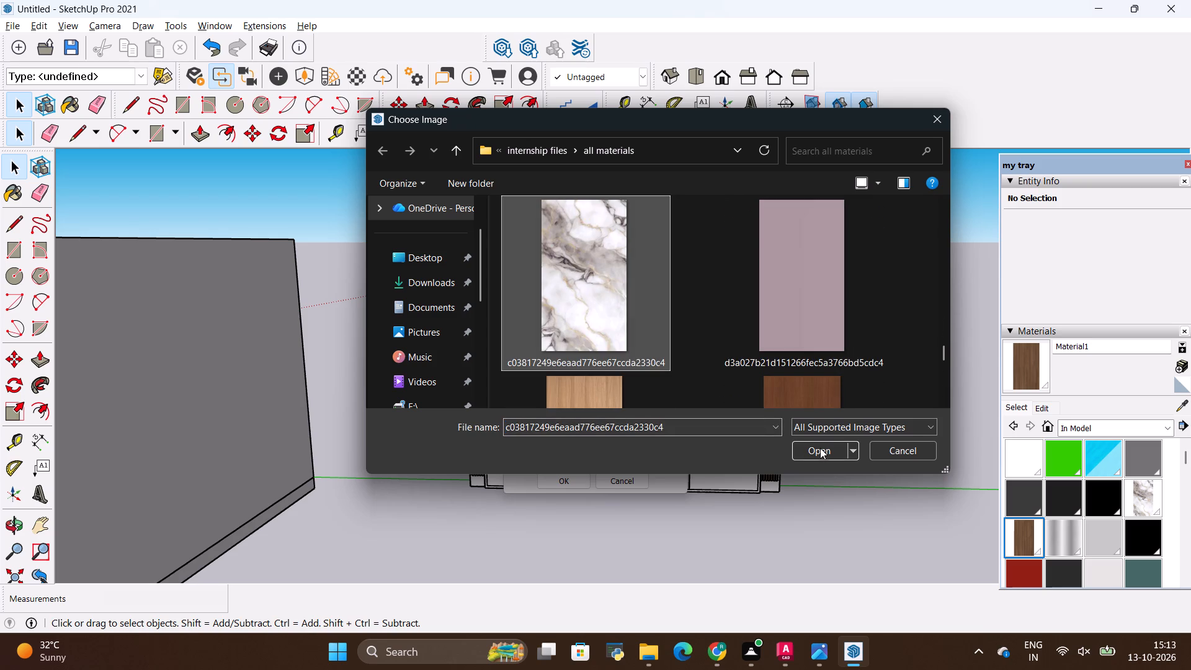
left_click(821, 448)
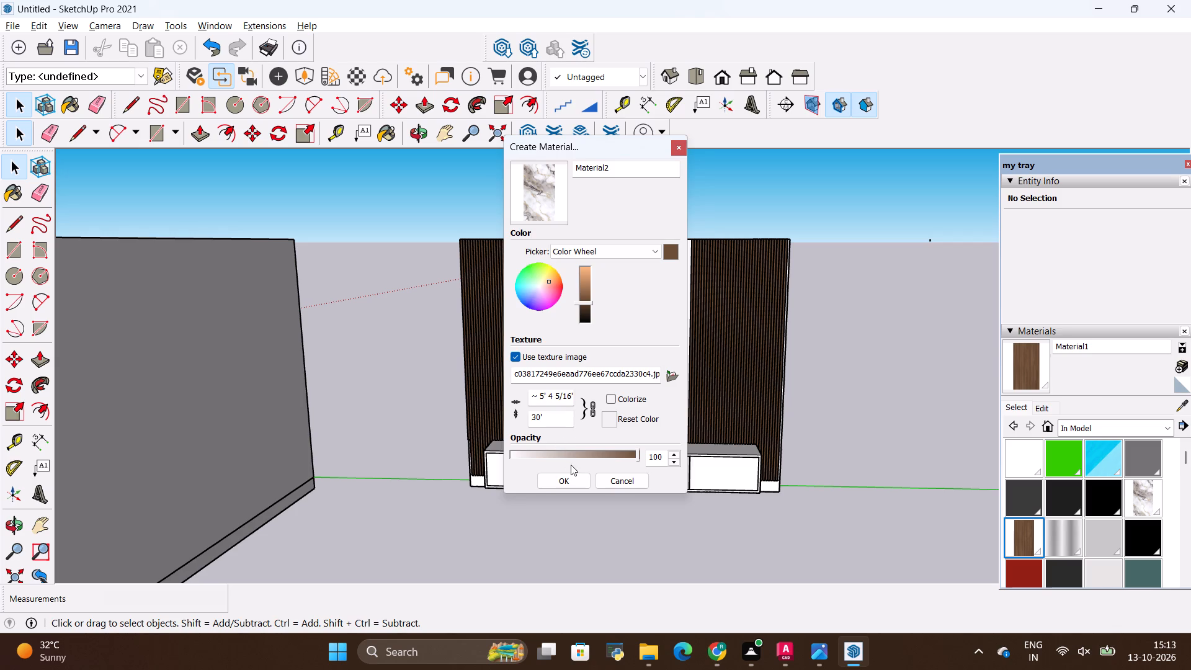
left_click(563, 483)
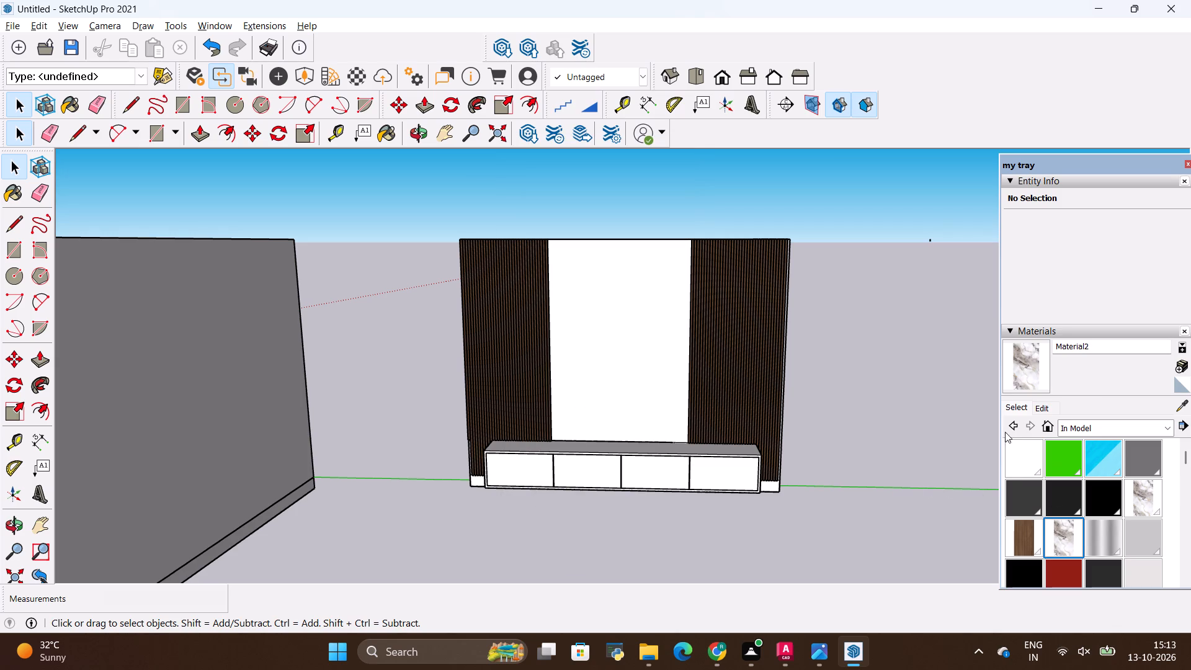
Paint the plain central panel between the slatted sections with the white marble material.
left_click(1029, 373)
left_click(640, 374)
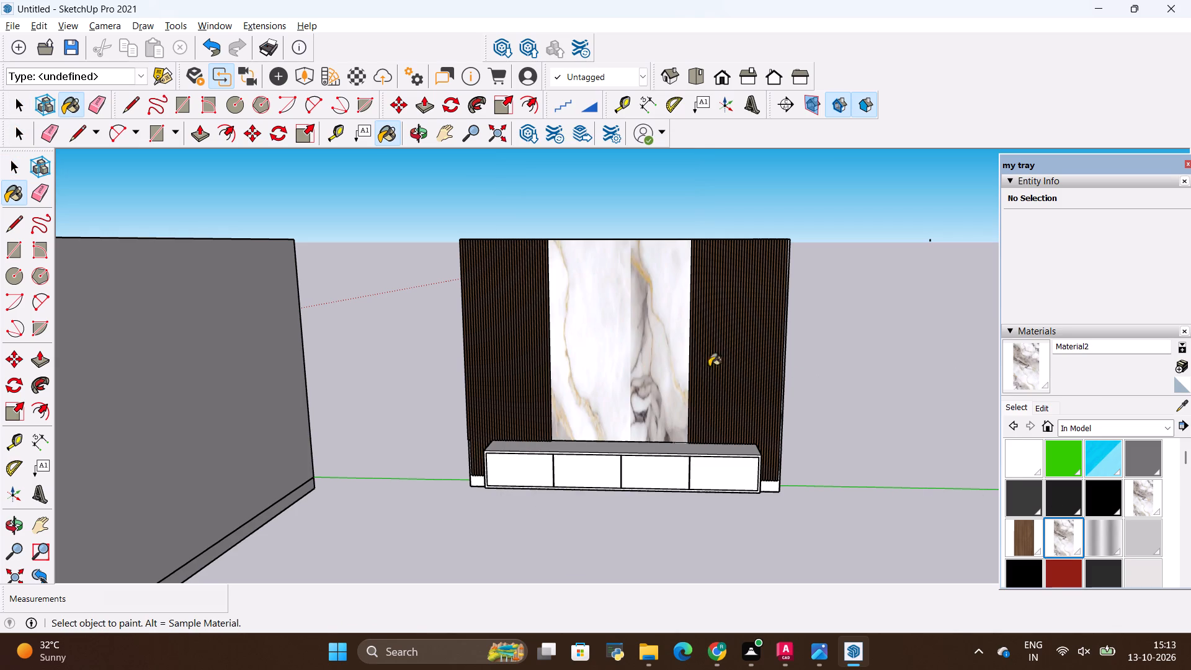
key("space")
left_click(832, 354)
scroll(636, 391, "up", 6)
scroll(631, 391, "down", 5)
middle_click_drag(631, 403, 630, 403)
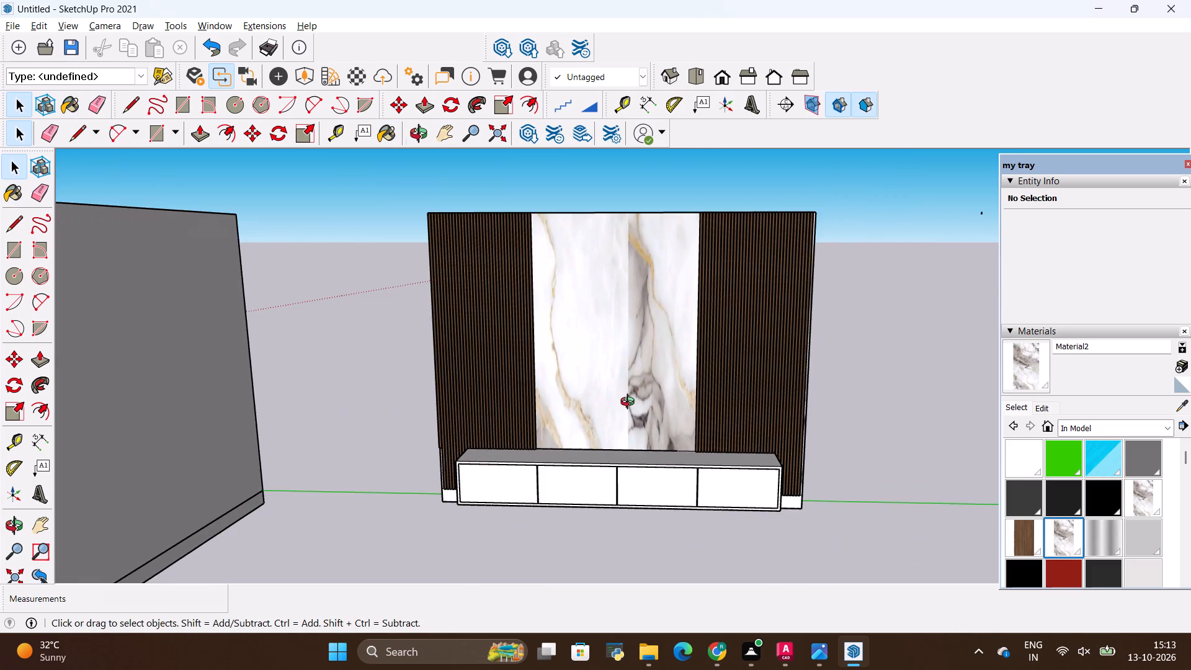
middle_click_drag(630, 403, 662, 362)
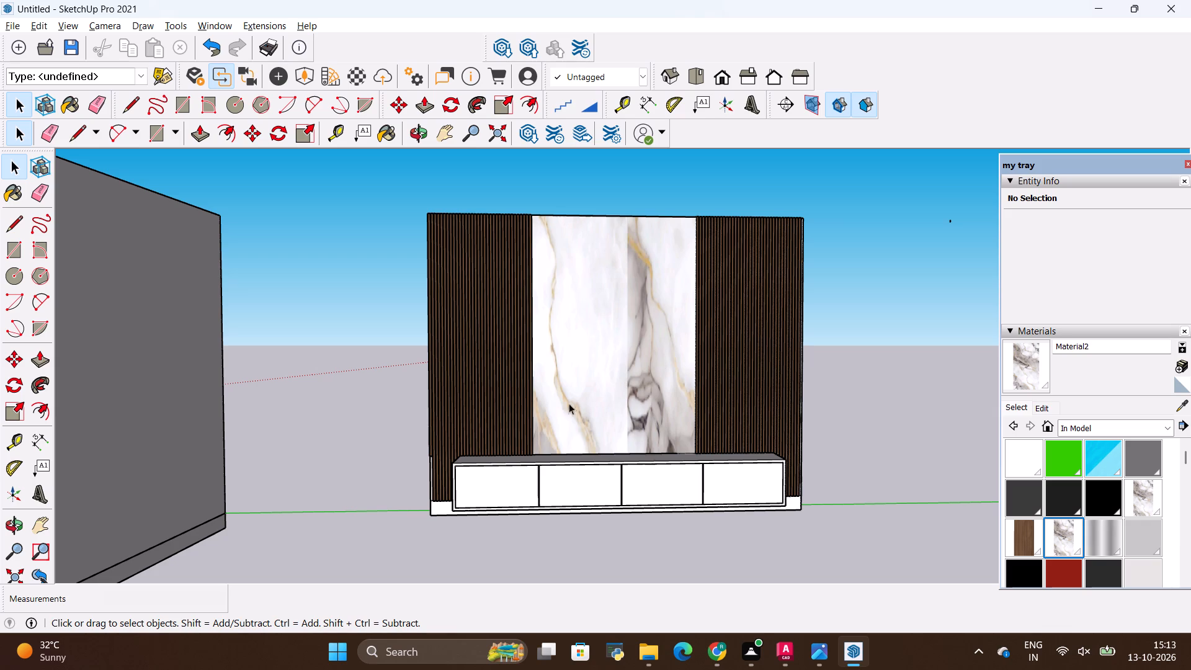
Check the cabinet finish in the reference image and create a material from a plain beige texture image in the all materials folder.
key("alt+Tab")
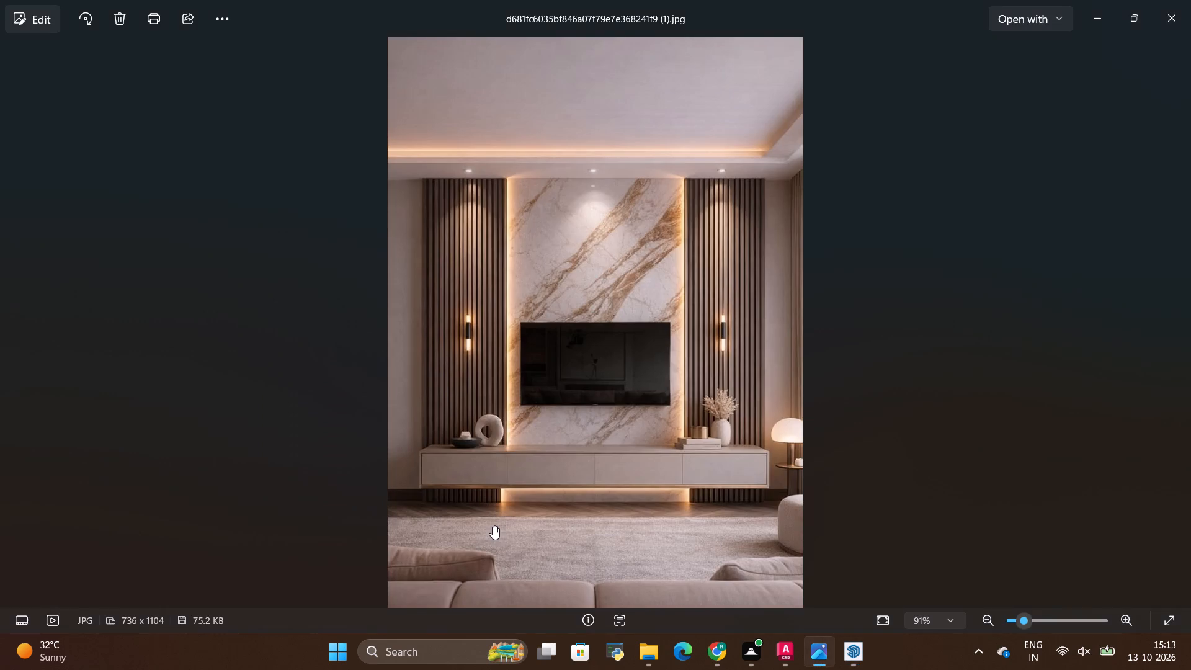
key("alt+Tab")
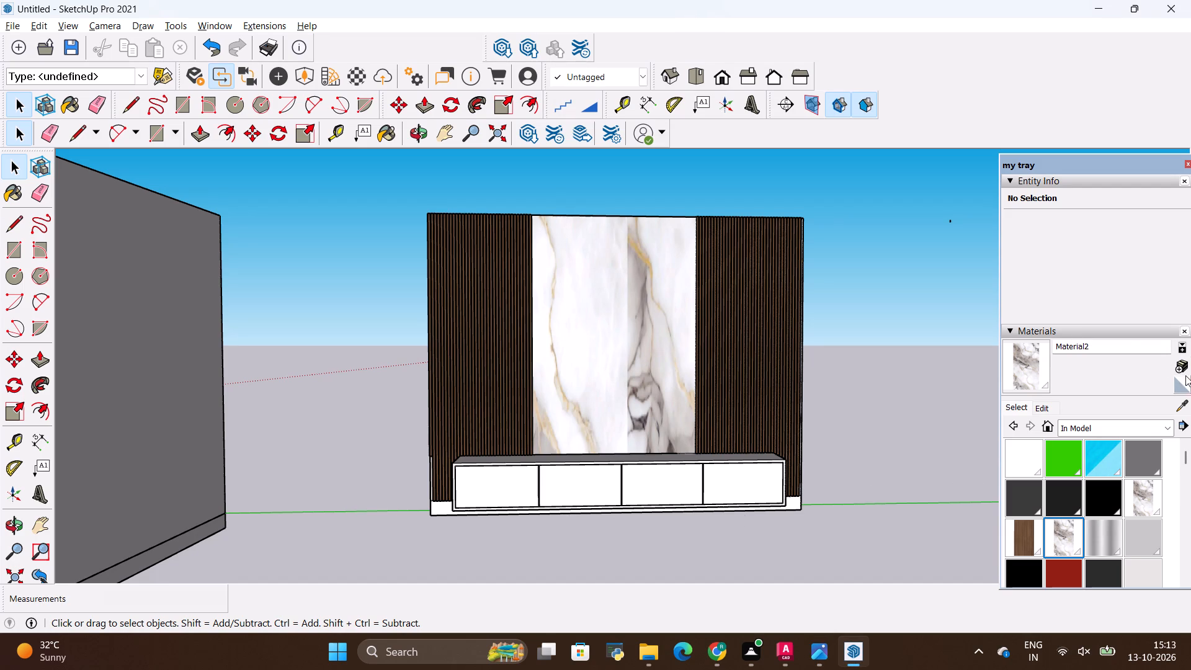
left_click(1177, 366)
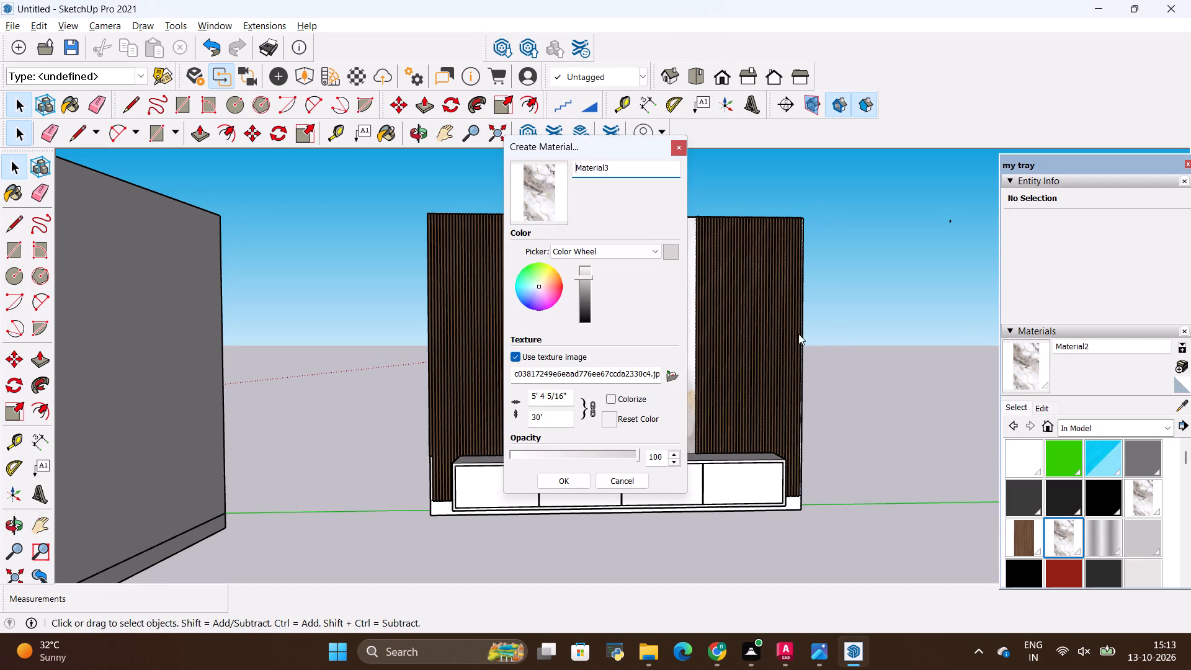
left_click(672, 371)
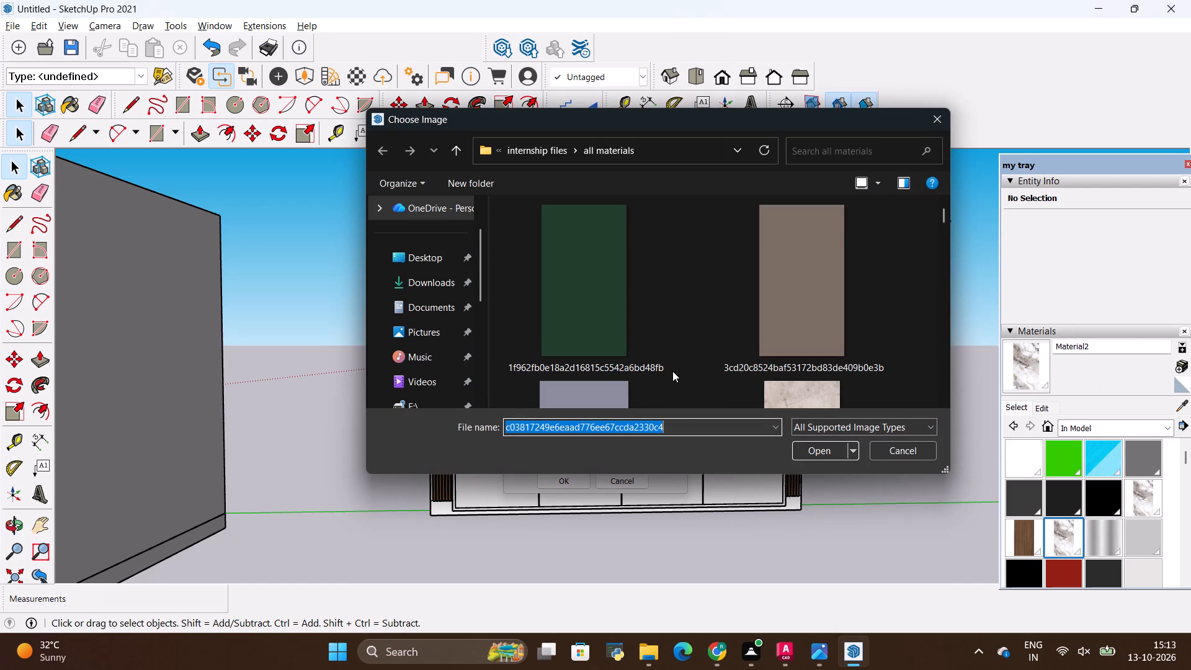
scroll(672, 368, "down", 6)
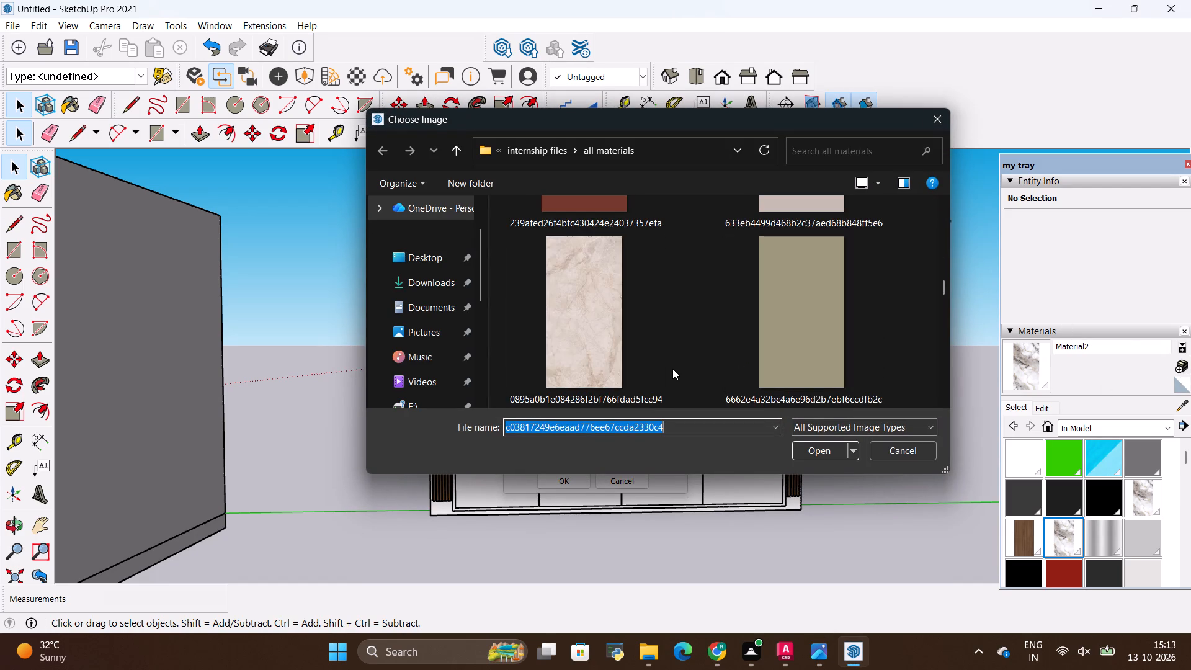
scroll(672, 368, "up", 2)
scroll(674, 368, "down", 2)
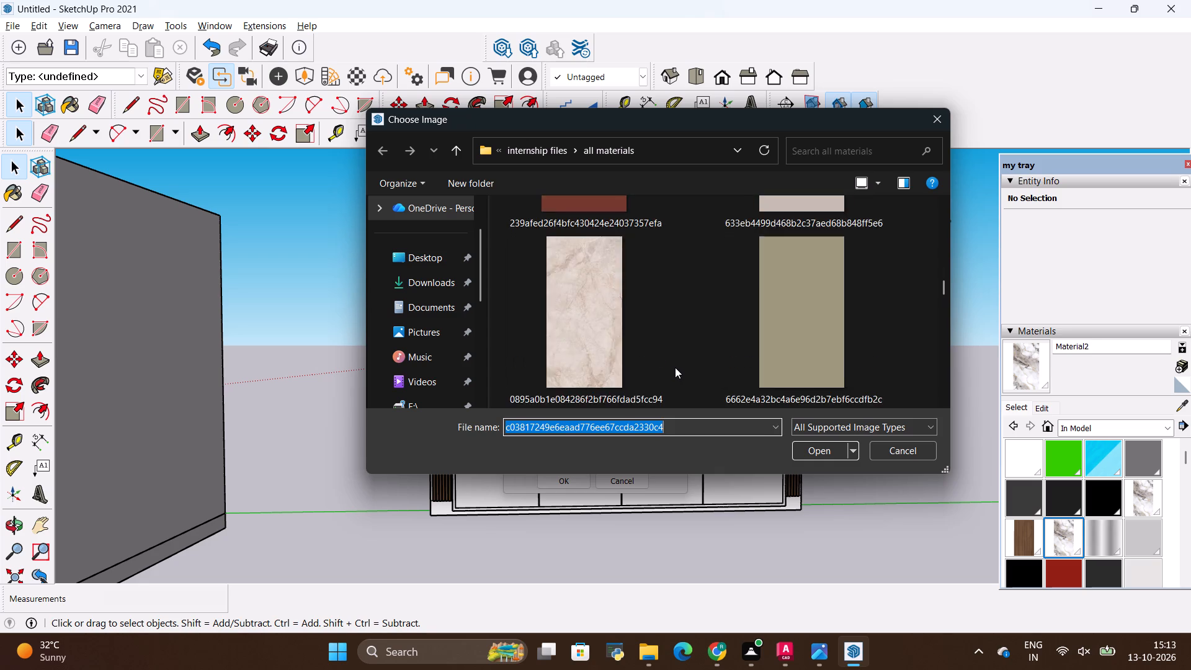
scroll(681, 363, "up", 1)
left_click(807, 293)
left_click(814, 442)
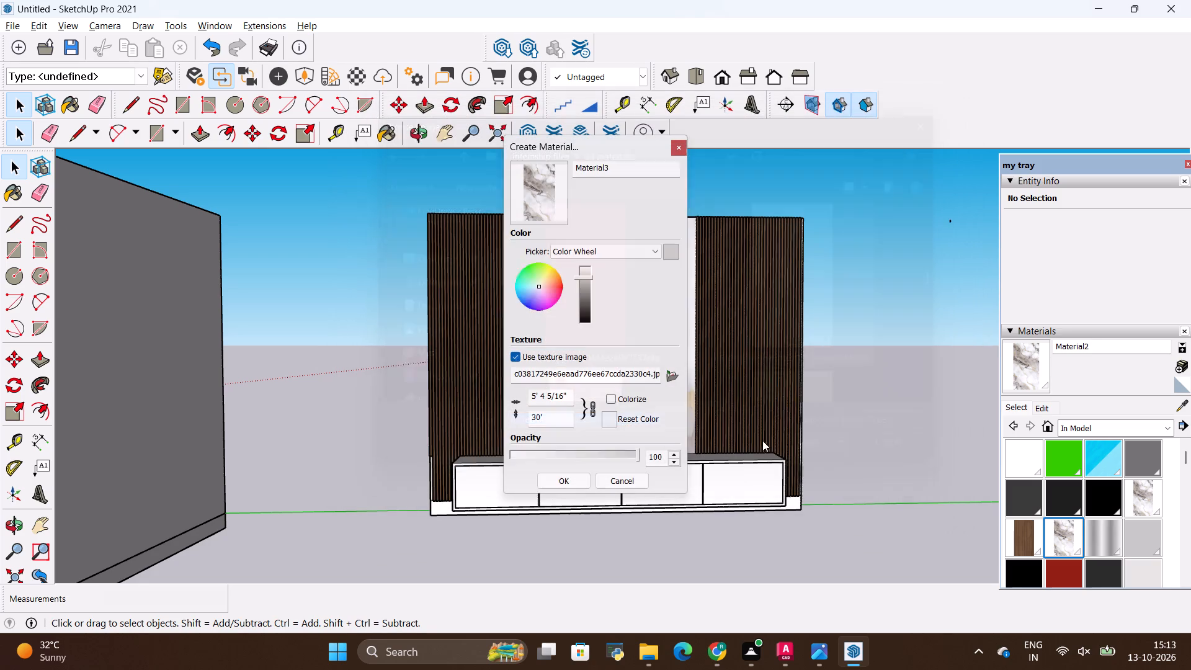
left_click(558, 478)
Paint the four front panels of the low cabinet with the plain beige material.
left_click(1022, 370)
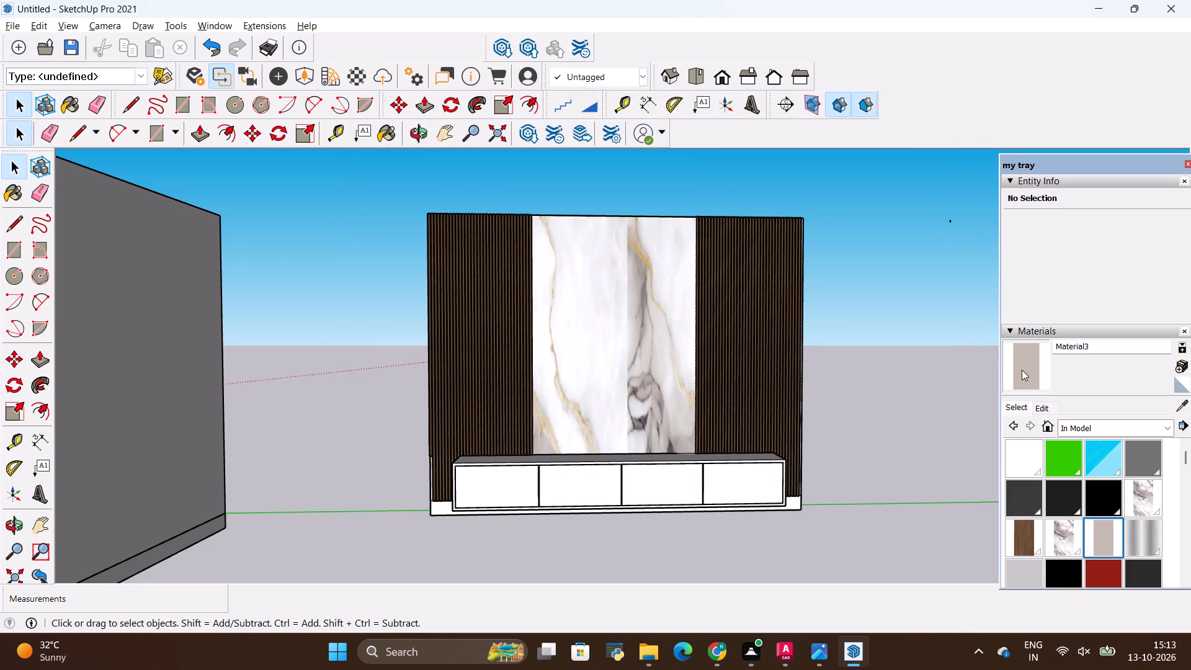
scroll(488, 519, "up", 4)
left_click(500, 490)
left_click(639, 463)
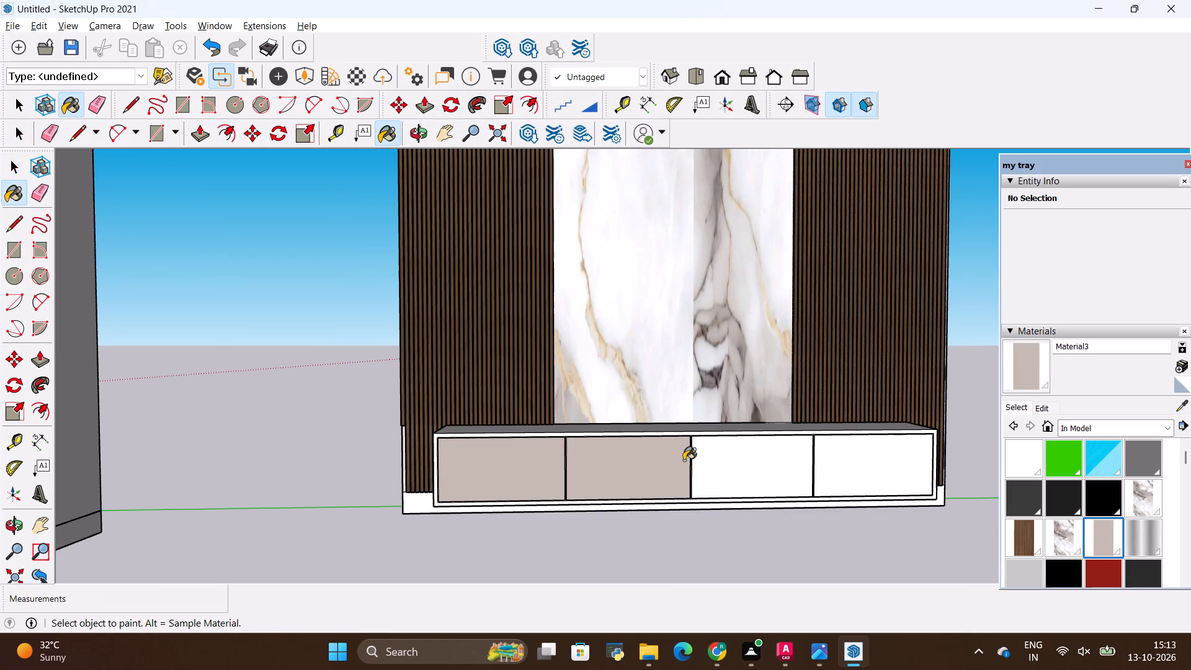
left_click(716, 459)
left_click(869, 457)
Paint the top and underside of the low cabinet with the same beige material.
middle_click_drag(790, 452, 784, 537)
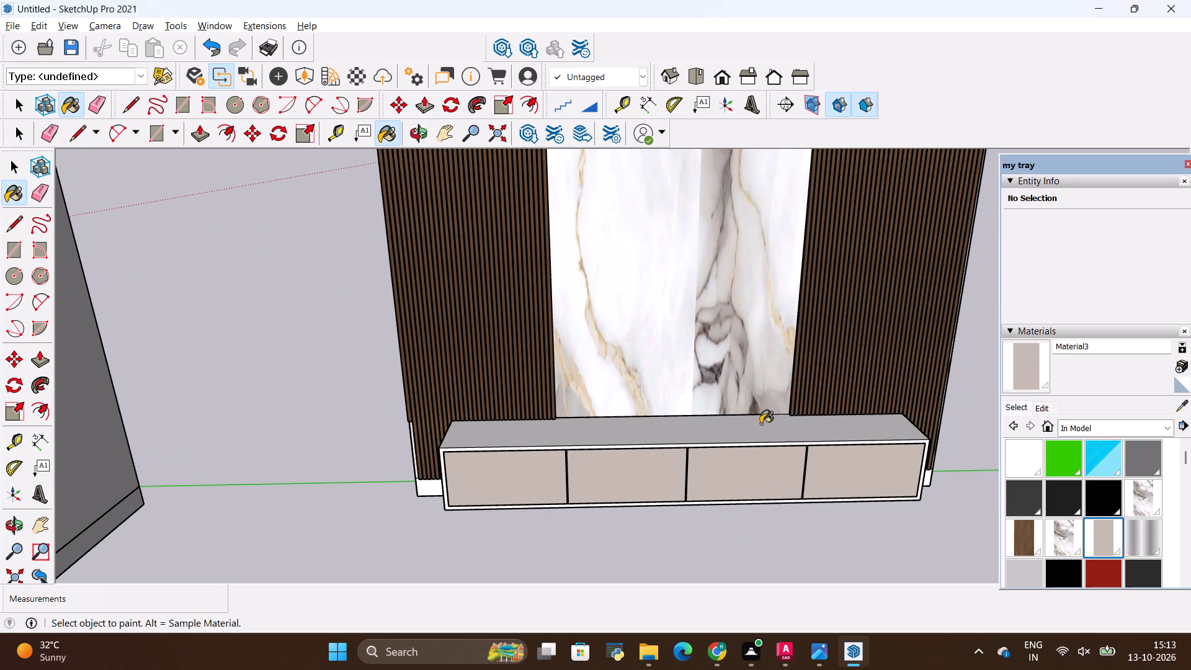
left_click(761, 424)
middle_click_drag(729, 556, 722, 300)
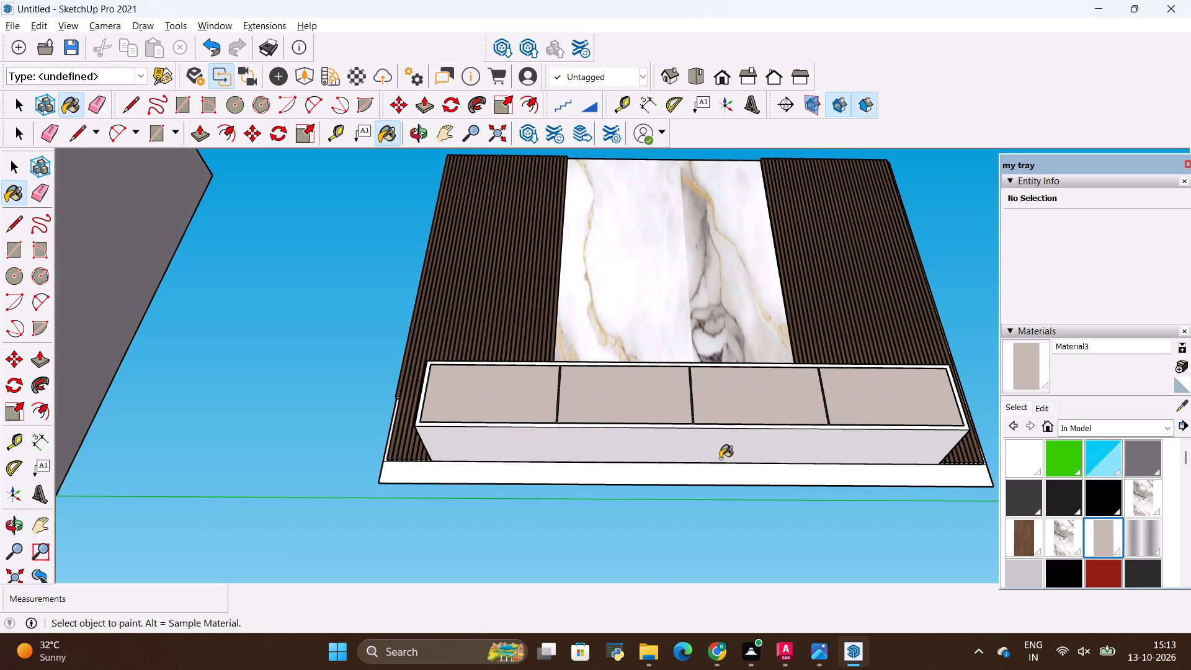
left_click(720, 458)
Examine the painted TV unit from below, from its side and from the front beside the house.
middle_click_drag(393, 424, 693, 520)
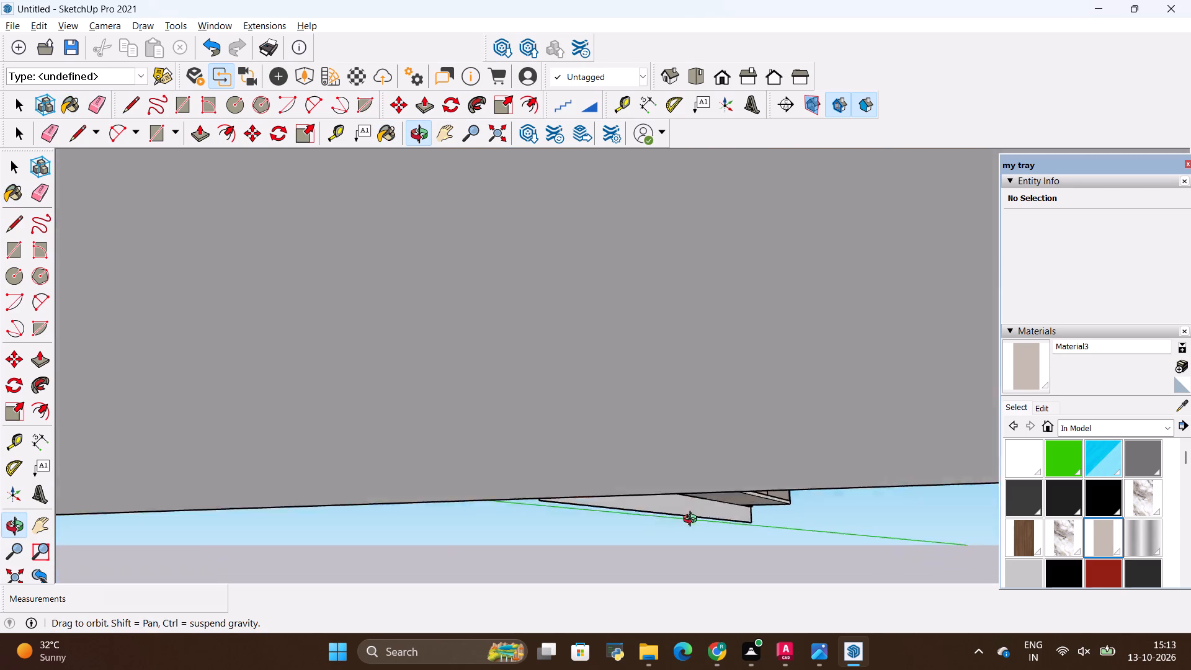
middle_click_drag(693, 520, 692, 521)
scroll(729, 515, "up", 1)
middle_click_drag(730, 510, 363, 436)
scroll(411, 423, "down", 6)
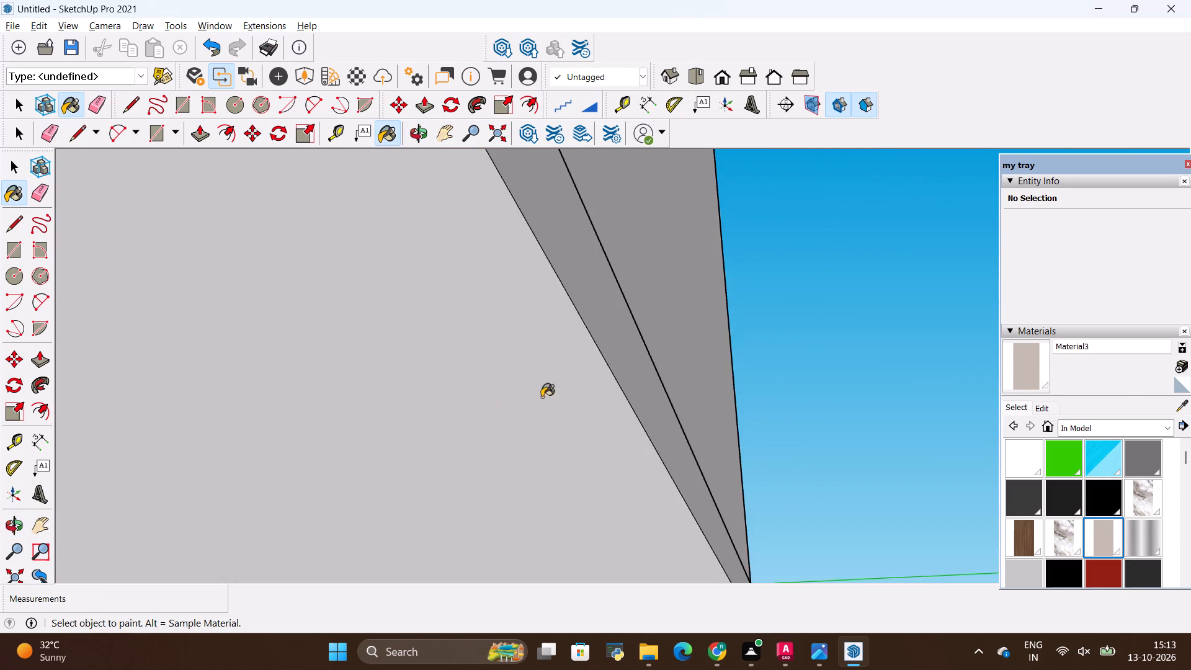
scroll(744, 376, "down", 18)
middle_click_drag(778, 349, 778, 349, "shift")
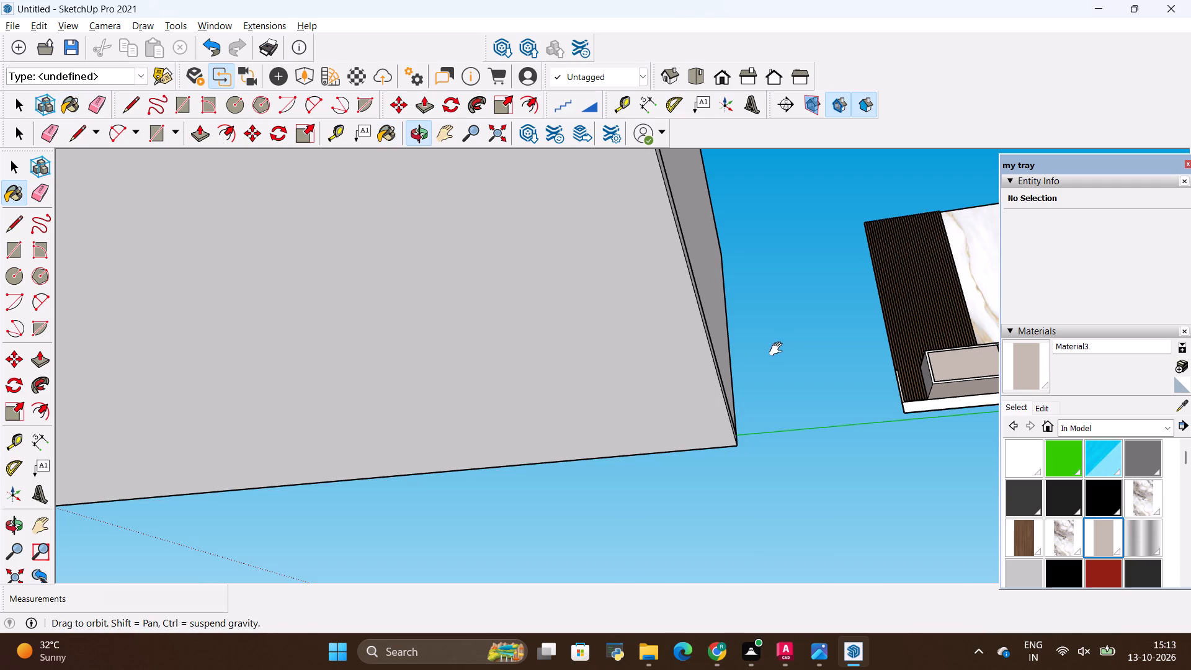
middle_click_drag(778, 349, 511, 406, "shift")
scroll(659, 334, "down", 4)
middle_click_drag(752, 316, 770, 498)
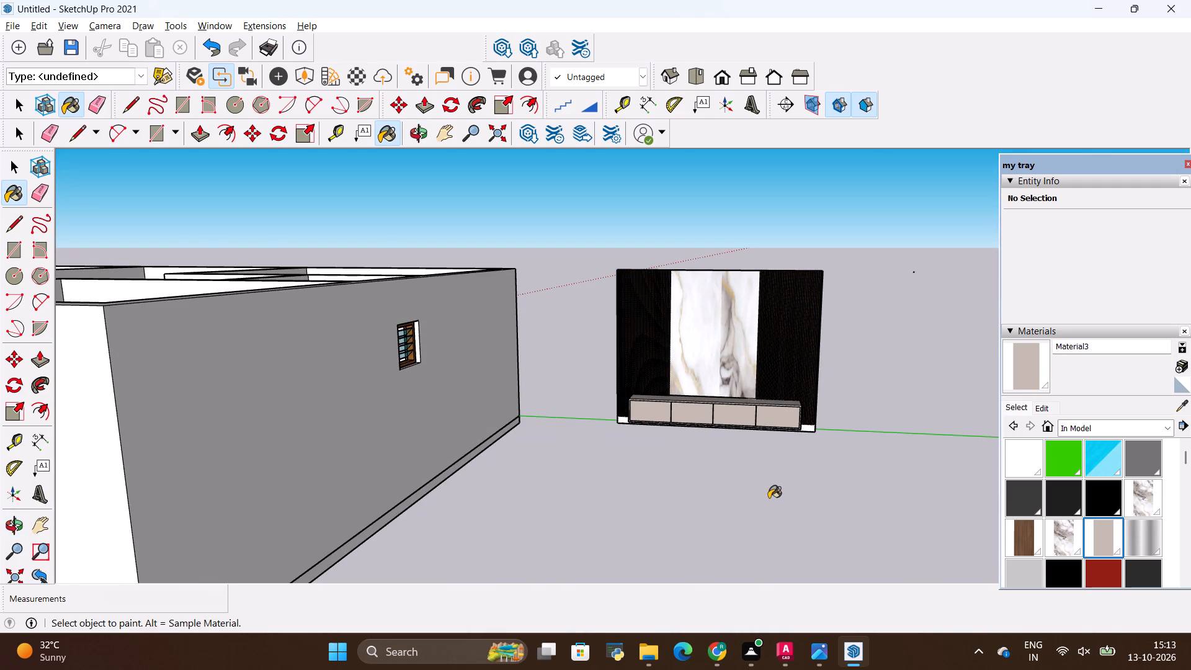
Paint both end faces of the low cabinet with the plain beige material.
key("alt+Tab")
key("alt+Tab")
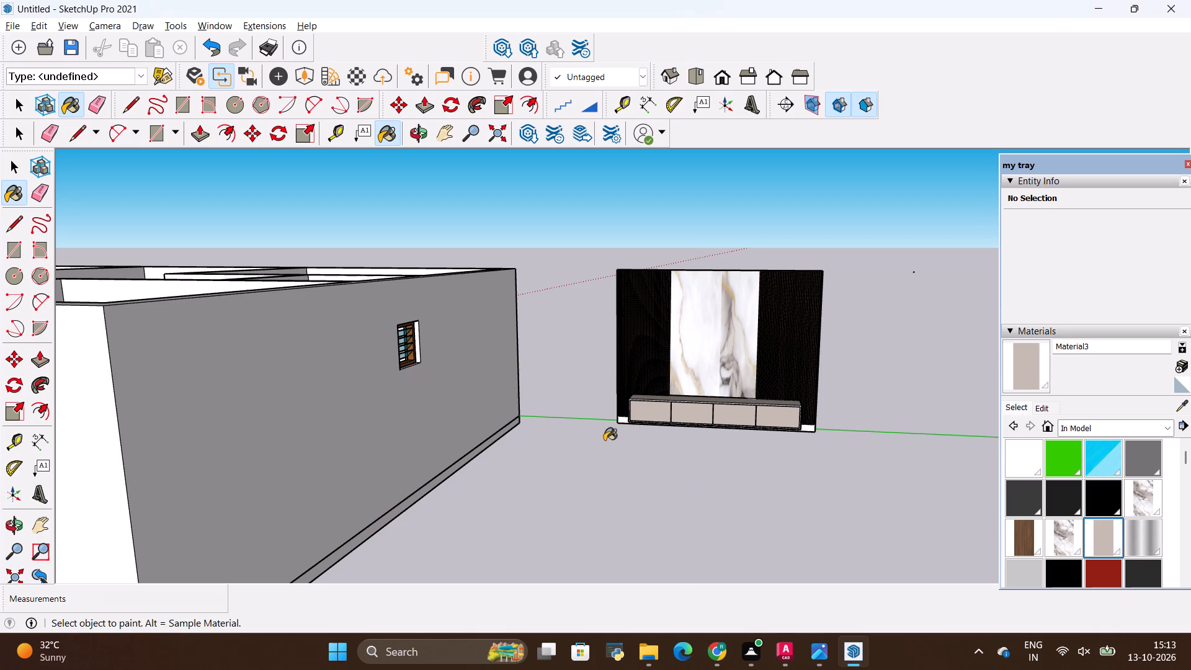
middle_click_drag(599, 436, 587, 445)
scroll(598, 434, "down", 1)
scroll(630, 402, "up", 9)
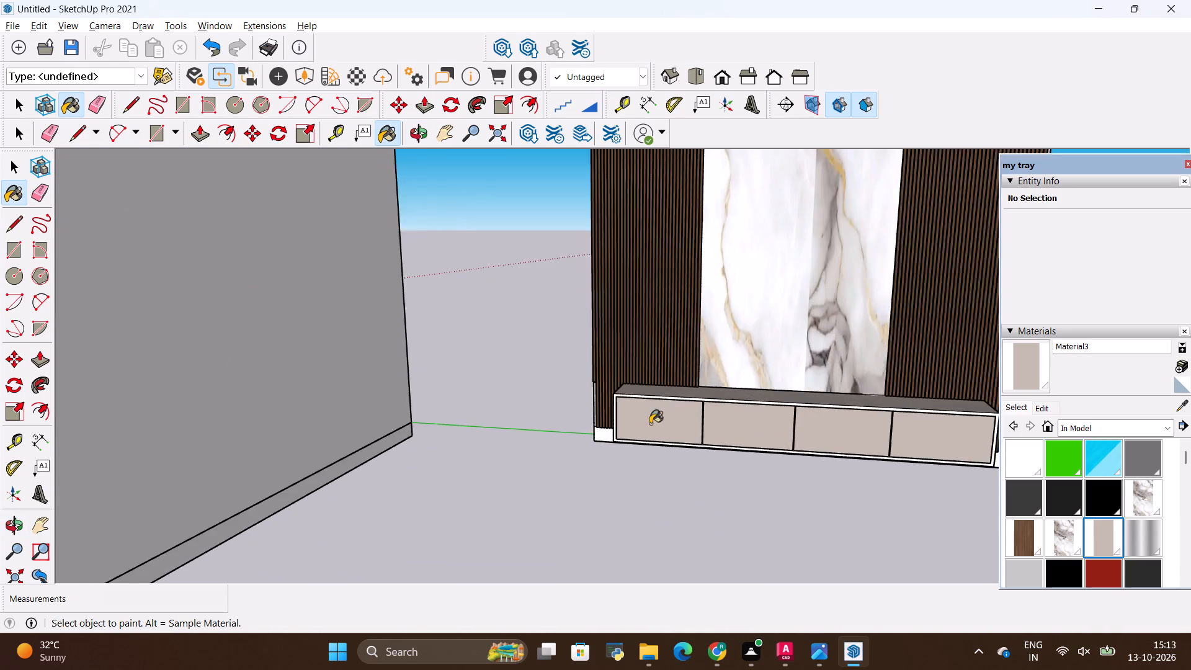
scroll(650, 424, "up", 5)
scroll(521, 412, "down", 5)
middle_click_drag(783, 478, 1004, 495)
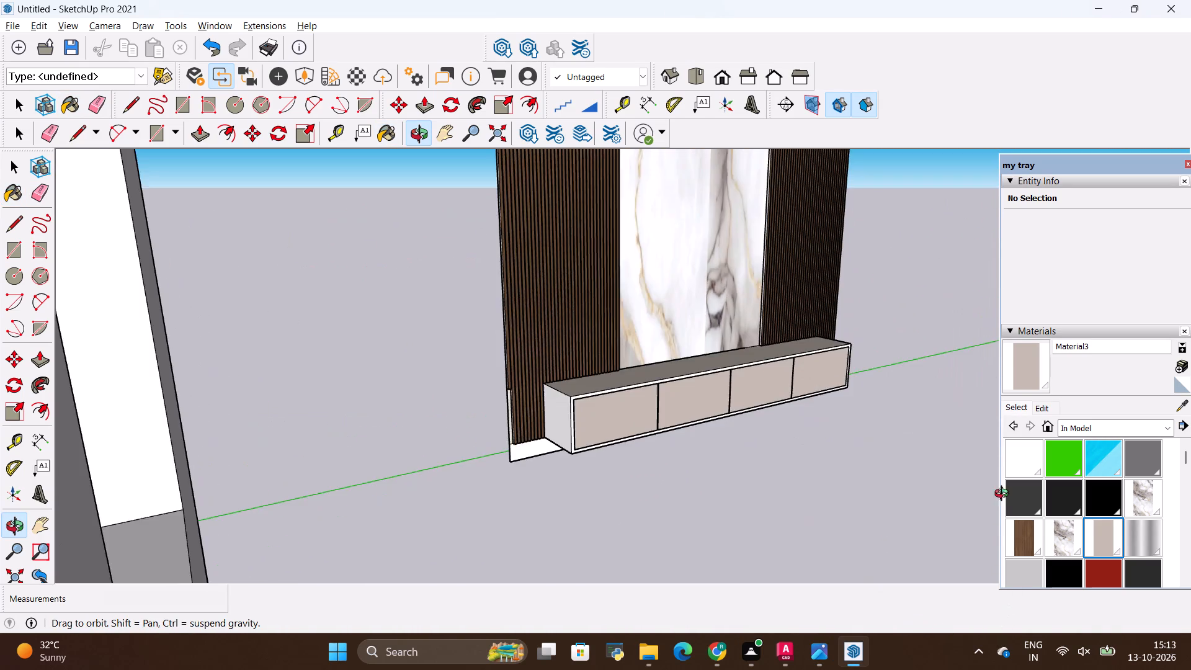
middle_click_drag(1004, 495, 1002, 494)
scroll(555, 411, "up", 4)
left_click(555, 411)
middle_click_drag(800, 400, 397, 369)
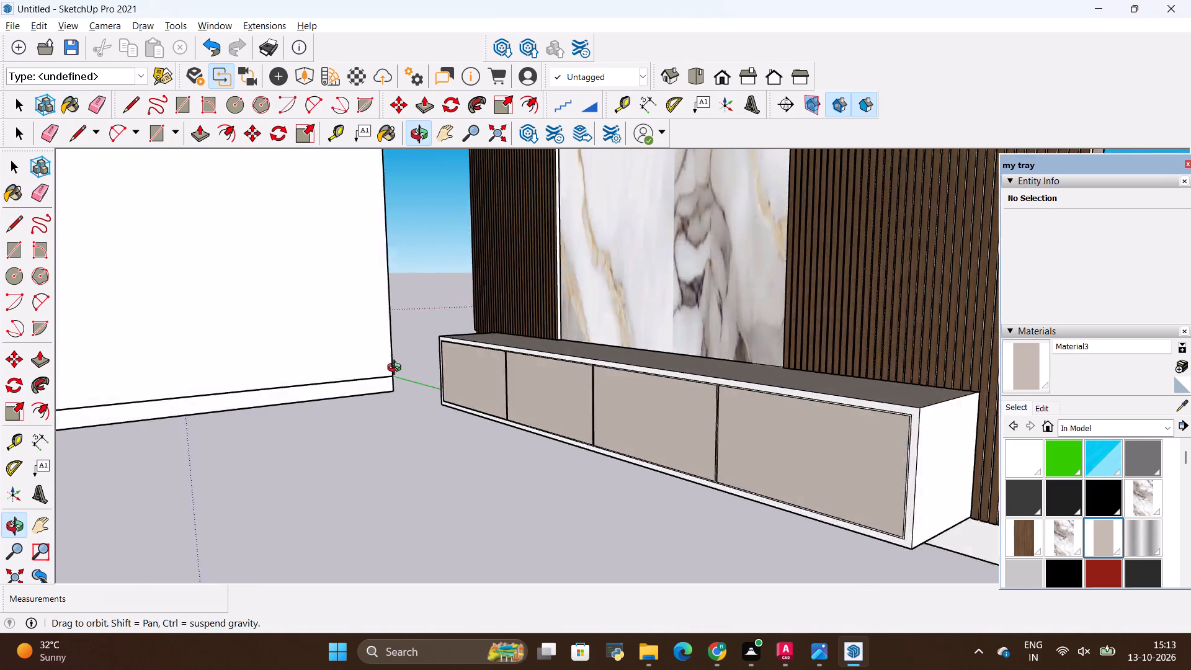
middle_click_drag(397, 369, 344, 362)
left_click(814, 451)
key("space")
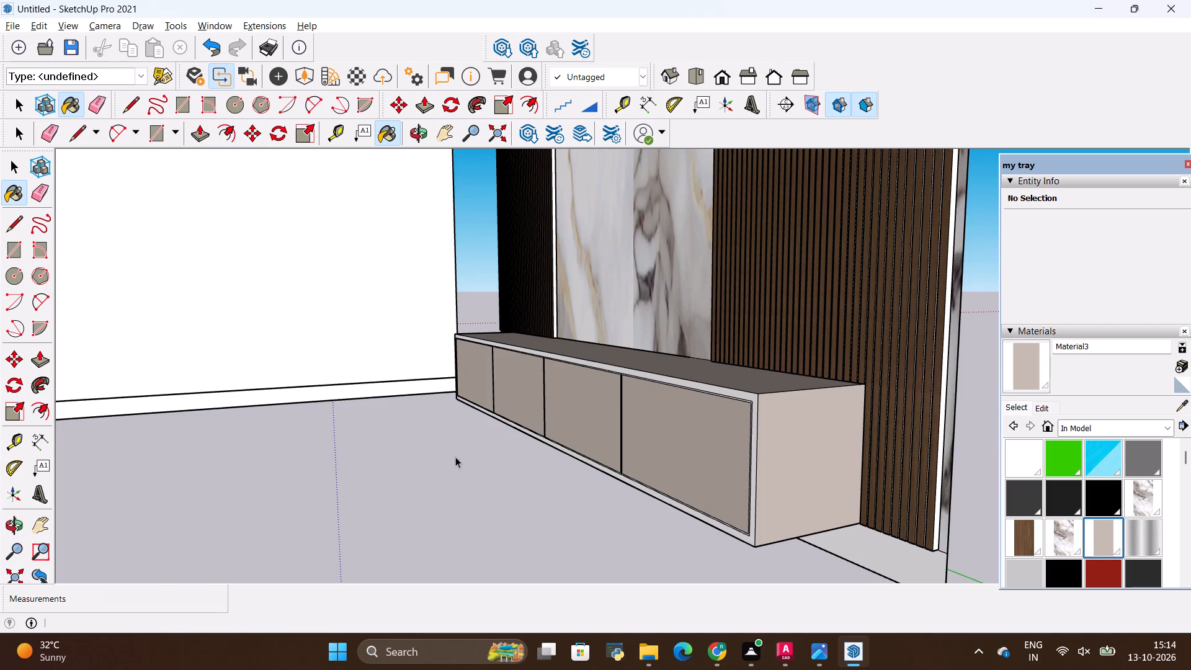
left_click(455, 458)
Examine the painted TV unit from above and from the front, and compare it with the reference image.
middle_click_drag(455, 446, 871, 527)
scroll(558, 413, "down", 4)
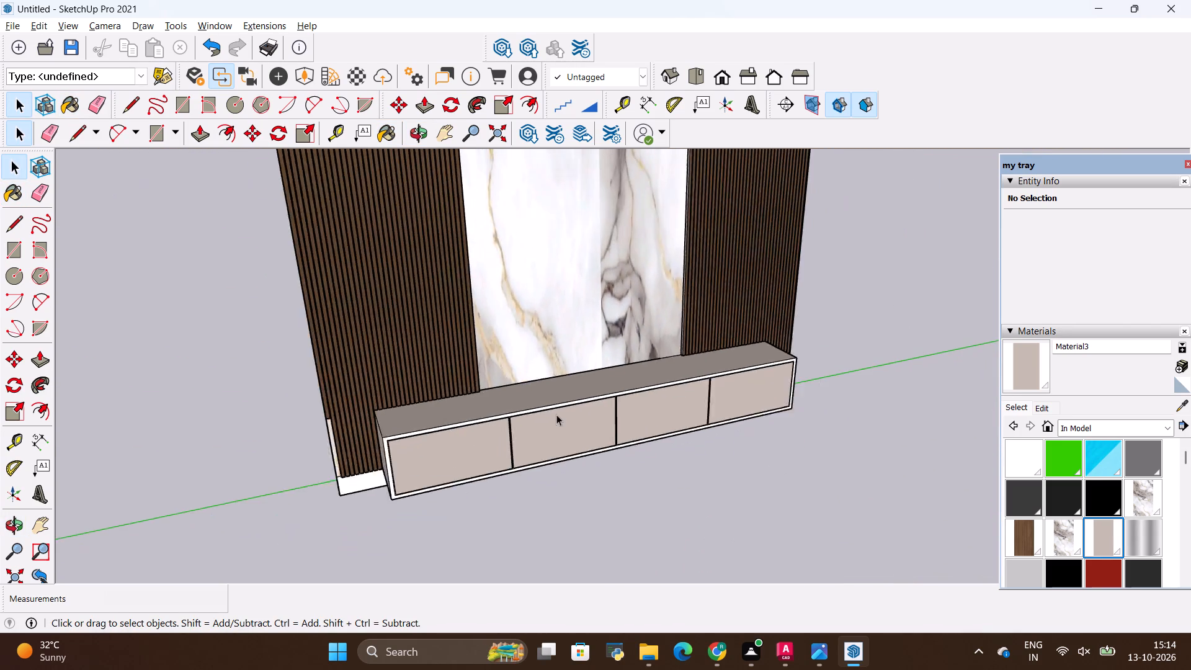
scroll(556, 414, "down", 14)
middle_click_drag(638, 405, 581, 321)
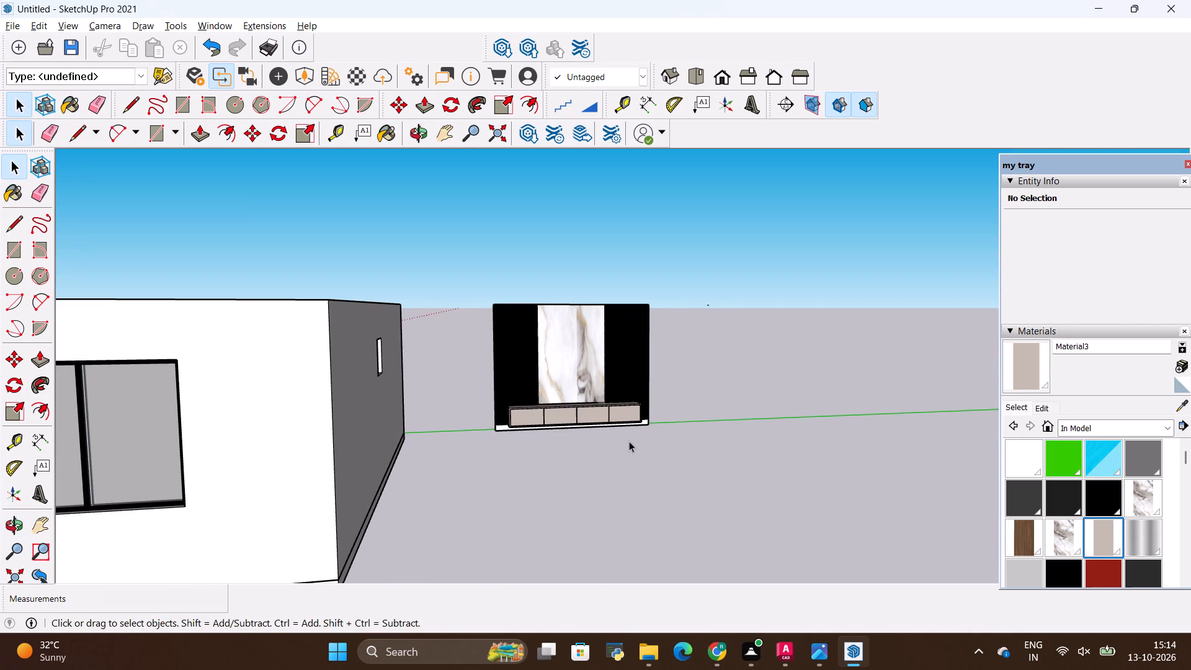
key("alt+Tab")
key("alt+Tab")
key("alt+Tab")
key("alt+Tab")
Paint the front of the plain base strip below the wood slats with the beige material.
left_click(1019, 373)
scroll(498, 414, "up", 10)
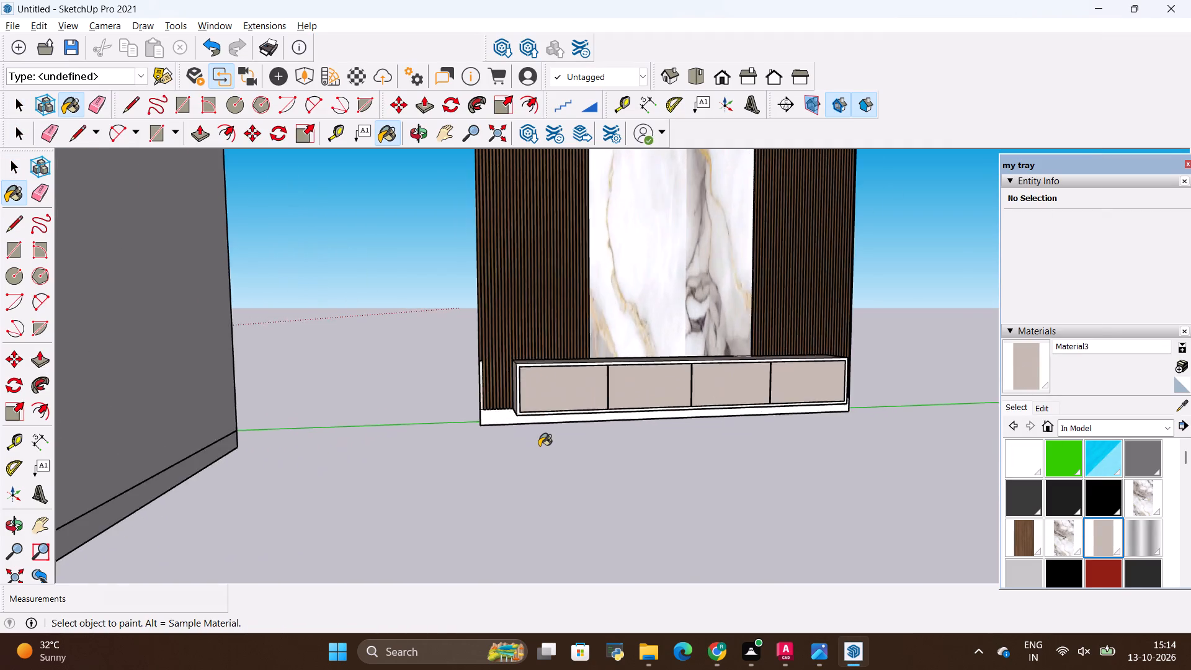
scroll(539, 446, "up", 9)
left_click(442, 393)
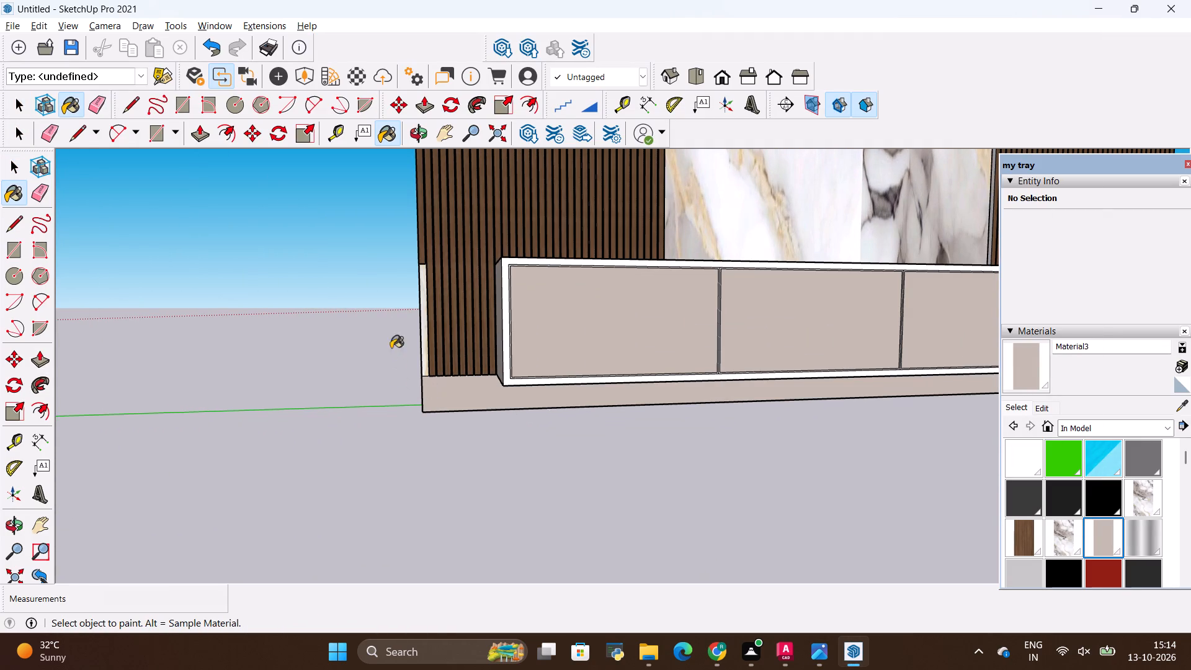
key("space")
Push/Pull the short outermost slat at the unit's left edge down about 1' 6" to the base strip.
scroll(410, 251, "up", 10)
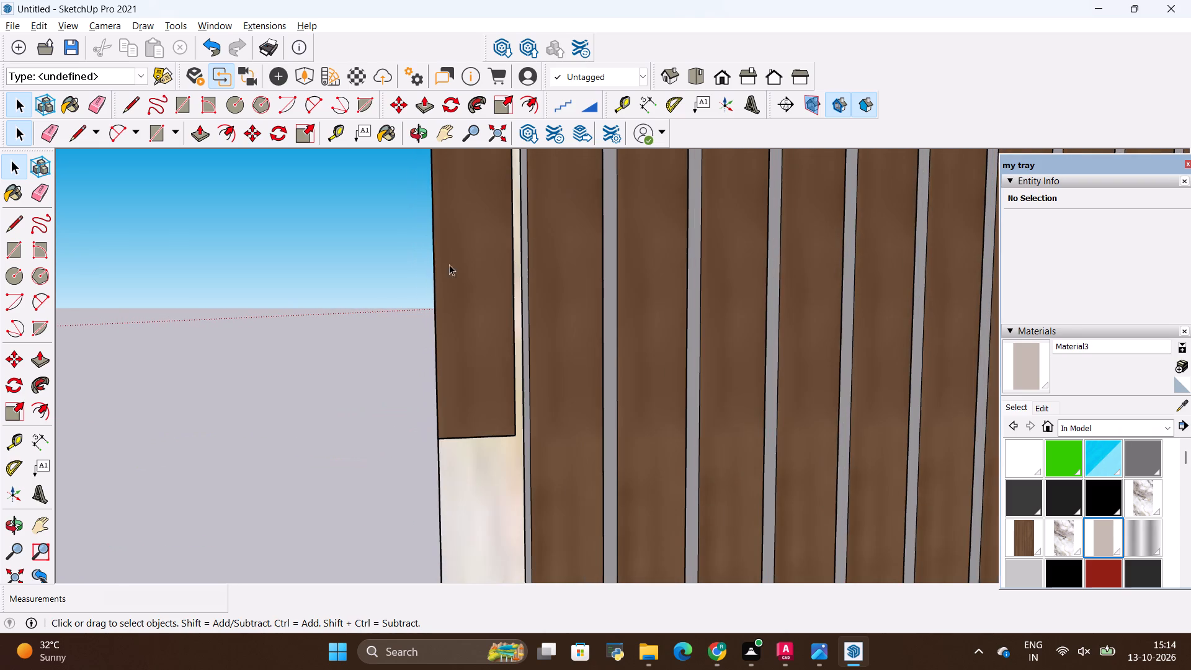
double_click(481, 309)
middle_click_drag(488, 385, 449, 195)
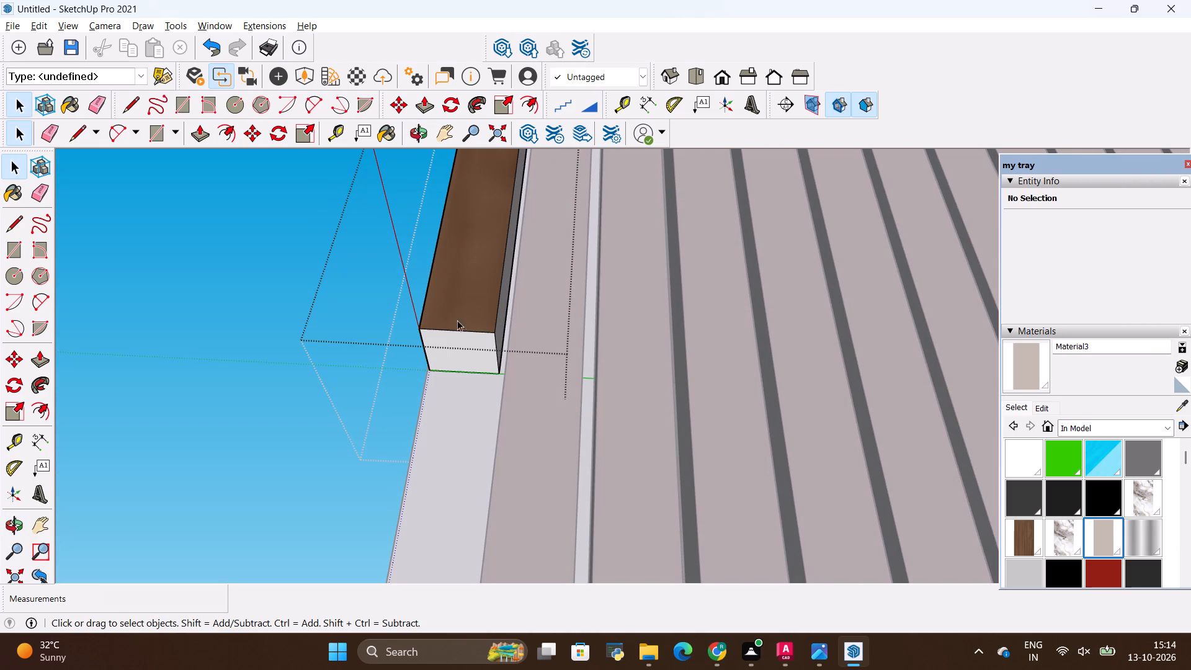
key("p")
left_click_drag(462, 333, 458, 341)
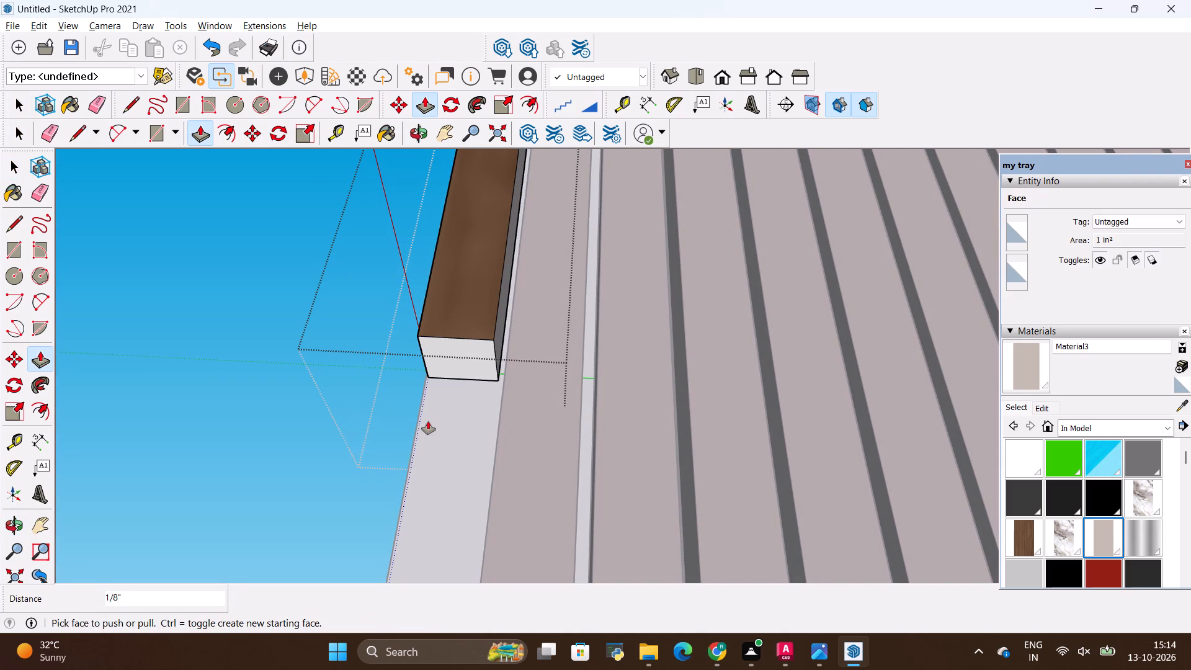
left_click(445, 347)
scroll(439, 390, "down", 20)
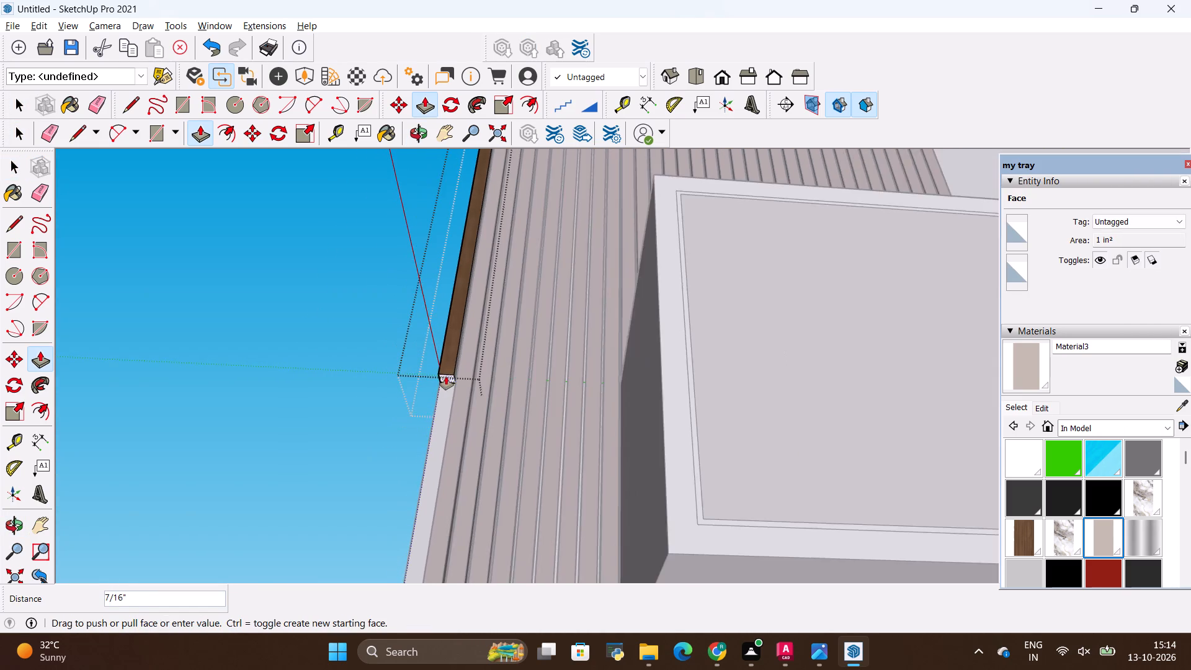
scroll(446, 377, "down", 3)
left_click(434, 548)
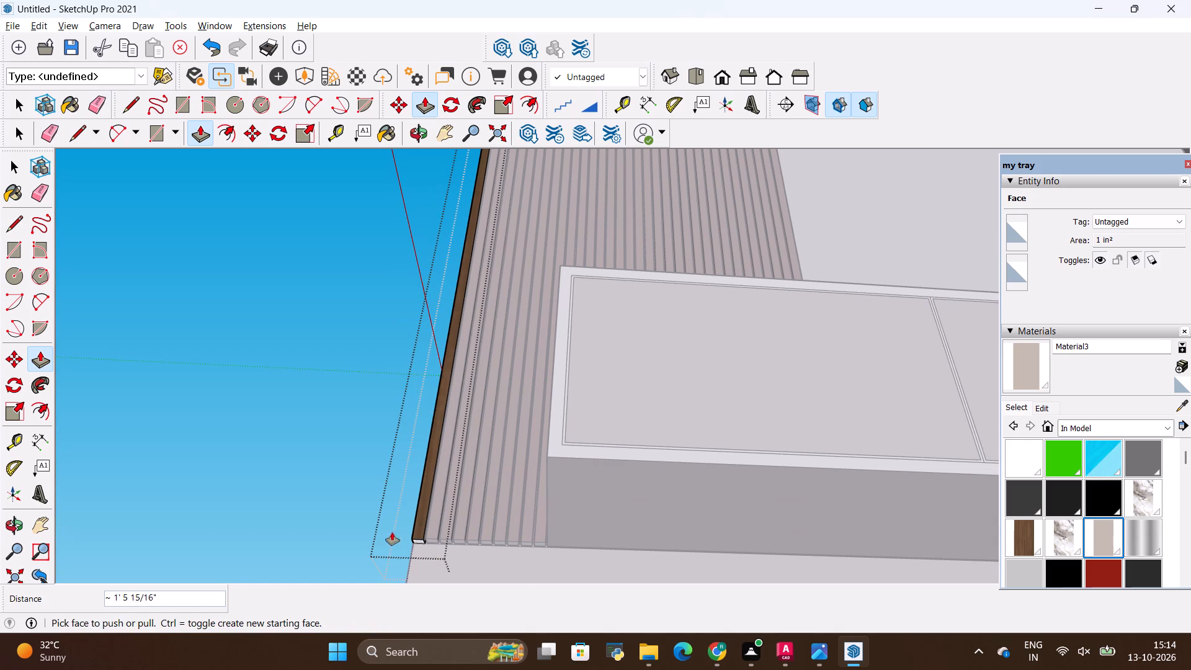
key("space")
left_click(353, 493)
Inspect the whole TV unit from above, from below and from the front against the reference image.
middle_click_drag(632, 349, 598, 602)
scroll(598, 589, "down", 7)
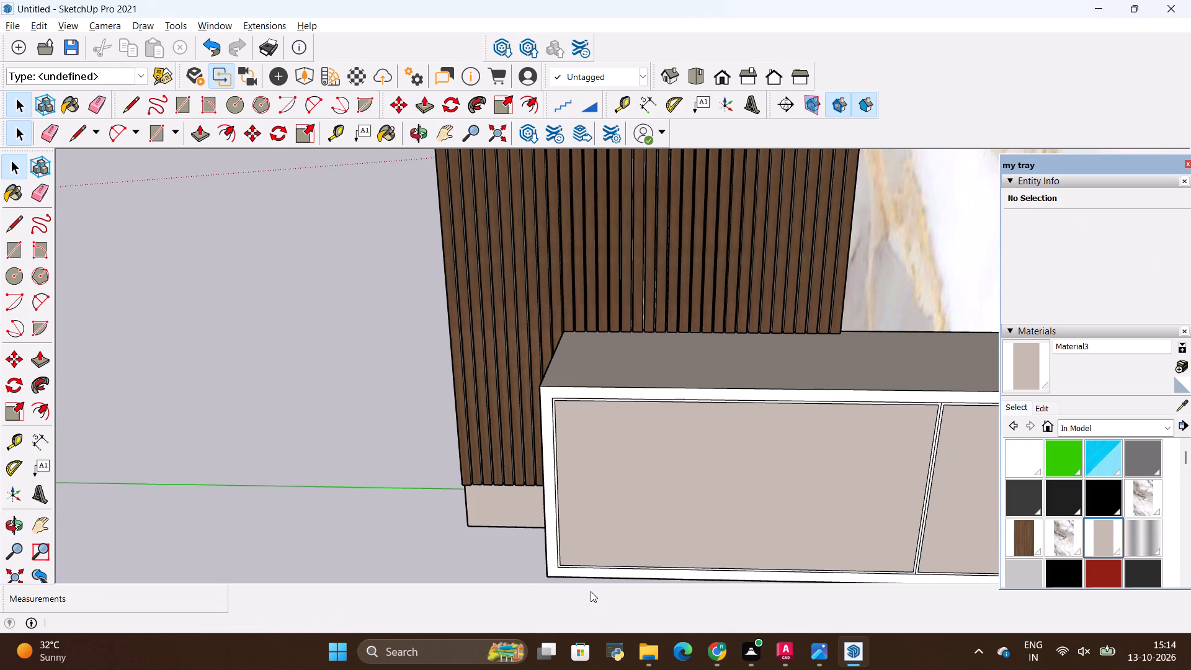
scroll(591, 591, "down", 11)
scroll(497, 519, "up", 1)
scroll(497, 519, "down", 9)
key("space")
left_click(414, 486)
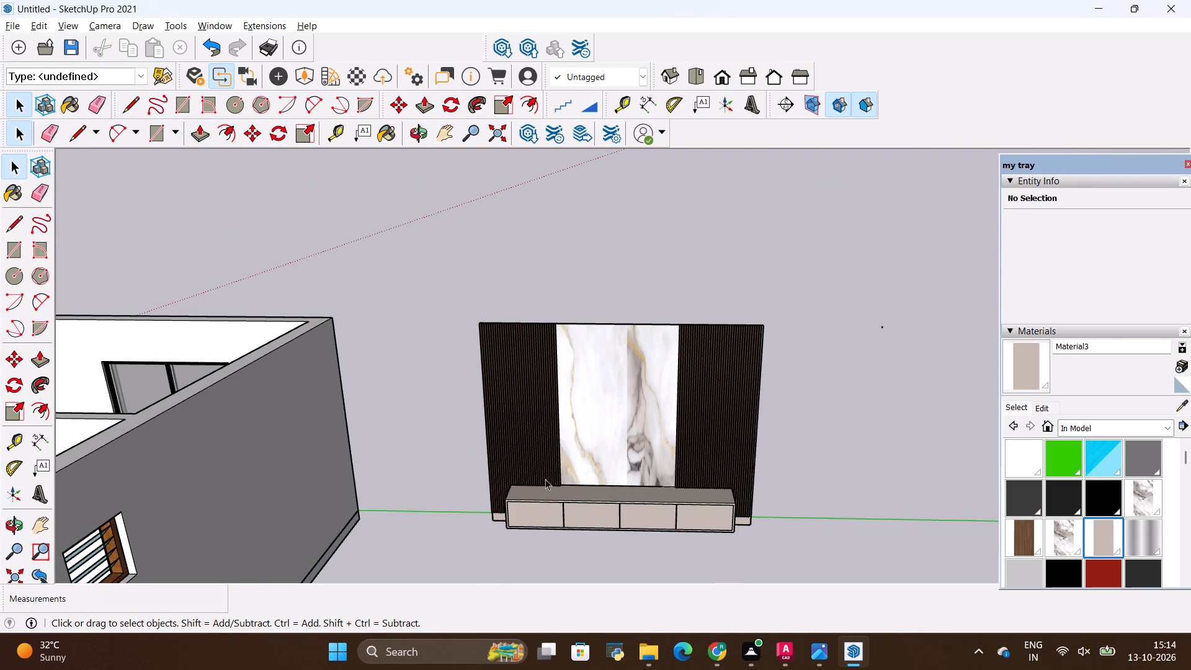
scroll(553, 469, "up", 3)
scroll(551, 476, "down", 5)
scroll(573, 448, "up", 5)
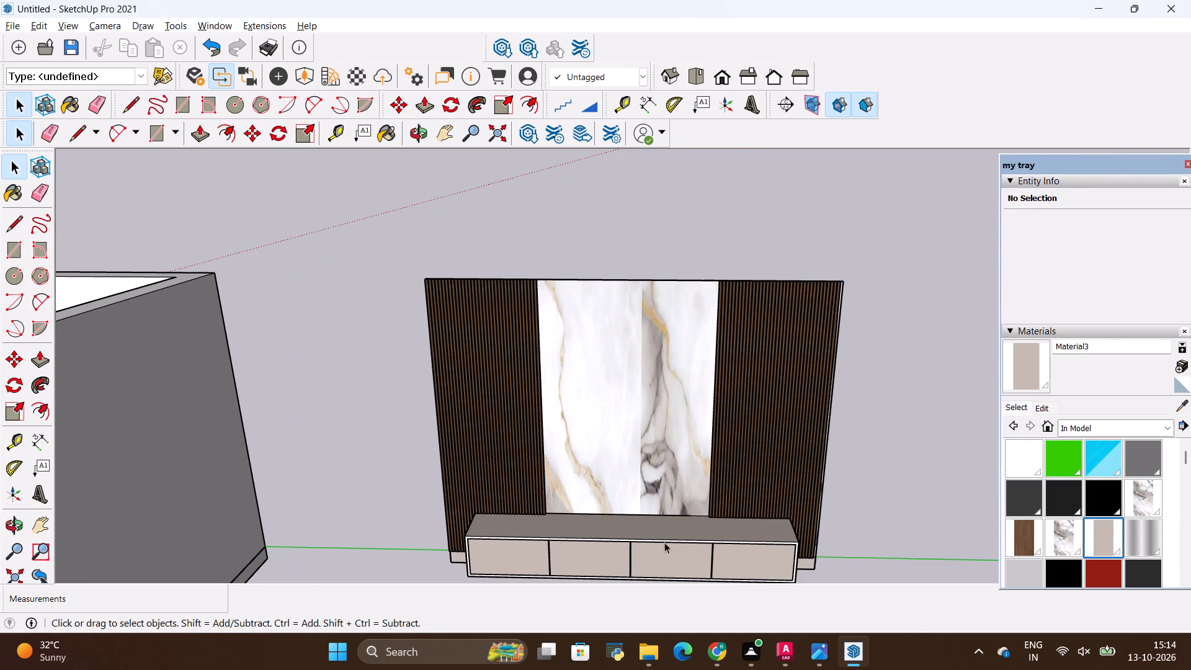
key("alt+Tab")
key("alt+Tab")
middle_click_drag(661, 549, 675, 397)
scroll(674, 388, "down", 3)
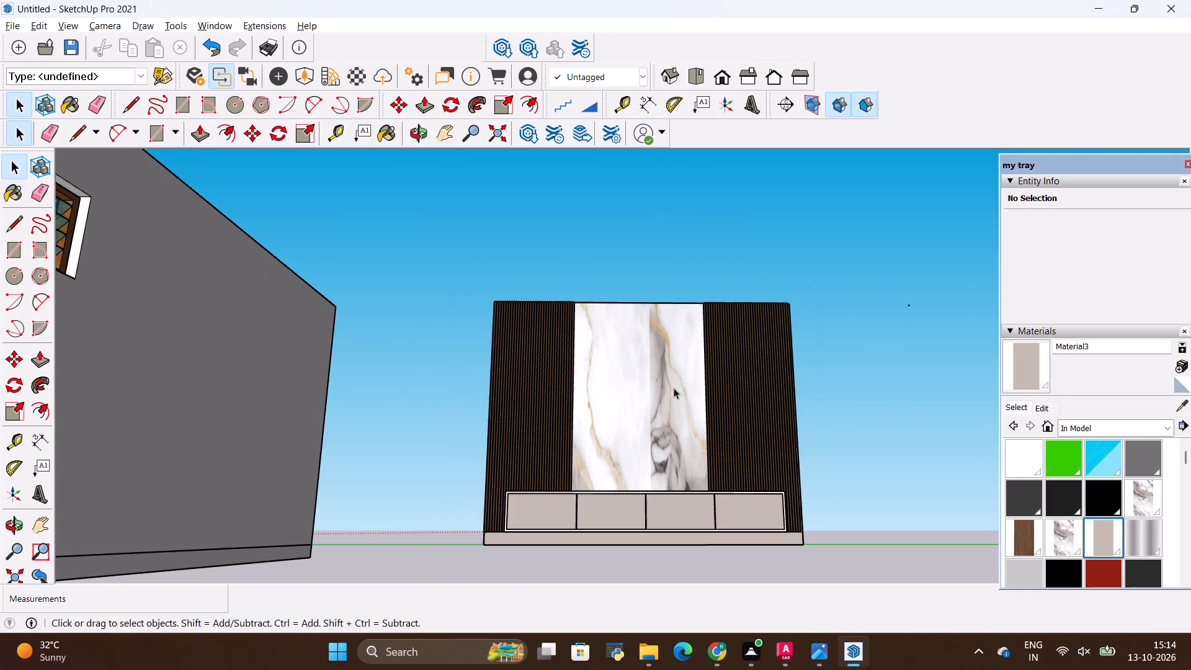
middle_click_drag(673, 388, 741, 408)
key("alt+Tab")
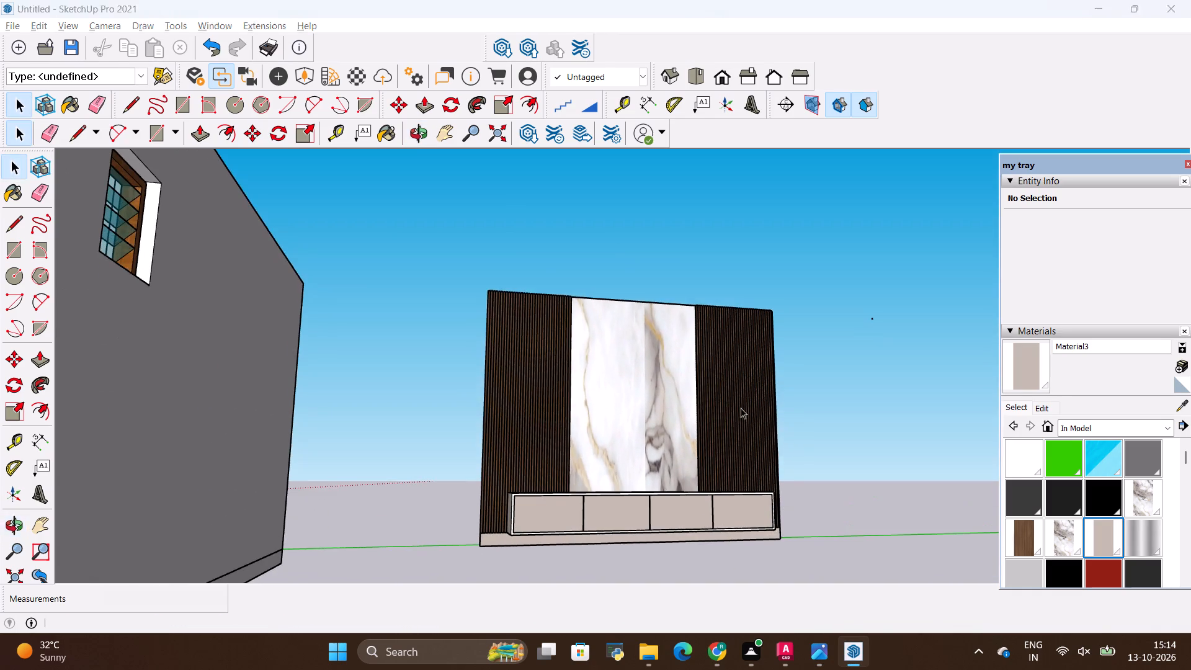
key("alt+Tab")
scroll(591, 365, "up", 1)
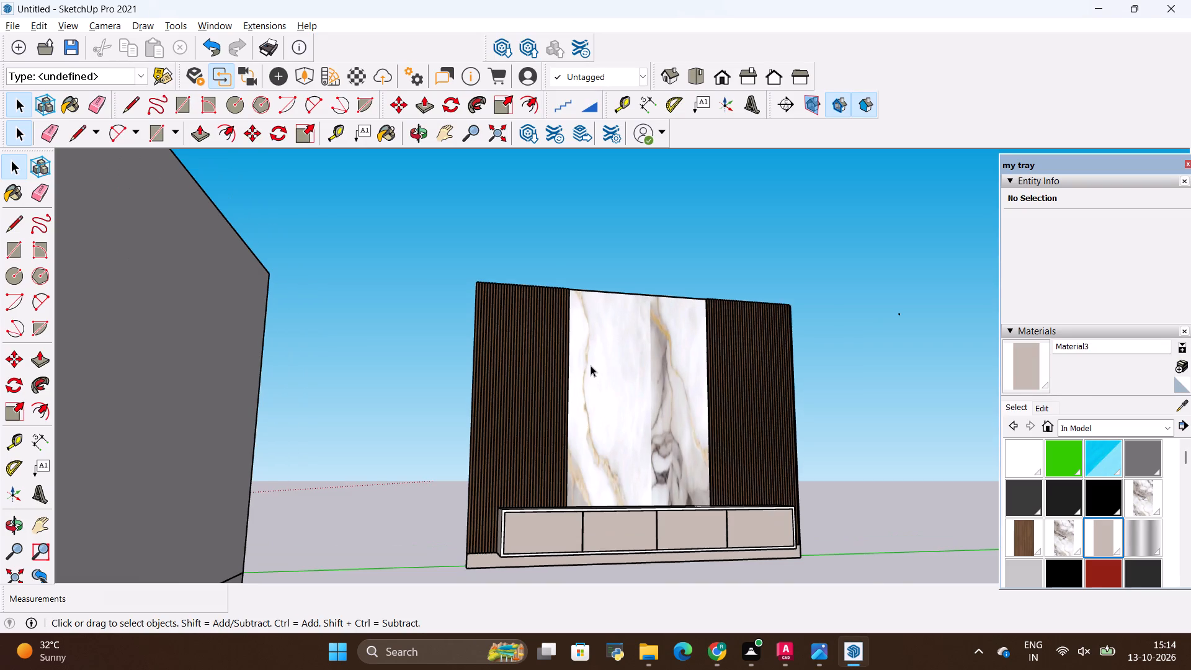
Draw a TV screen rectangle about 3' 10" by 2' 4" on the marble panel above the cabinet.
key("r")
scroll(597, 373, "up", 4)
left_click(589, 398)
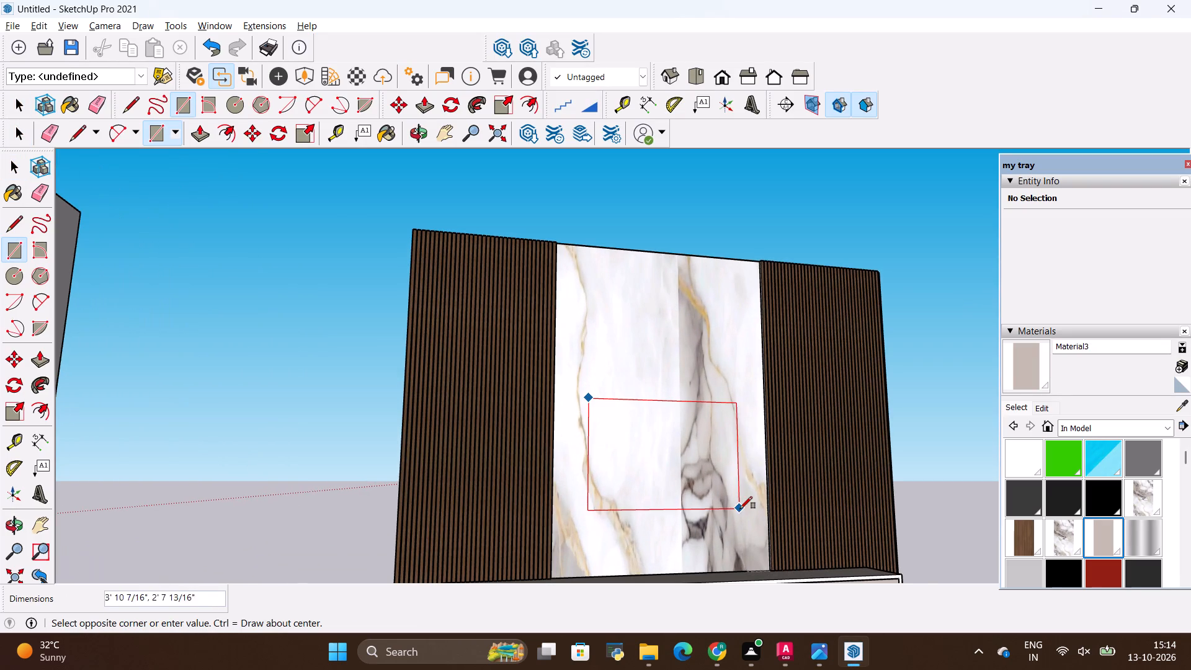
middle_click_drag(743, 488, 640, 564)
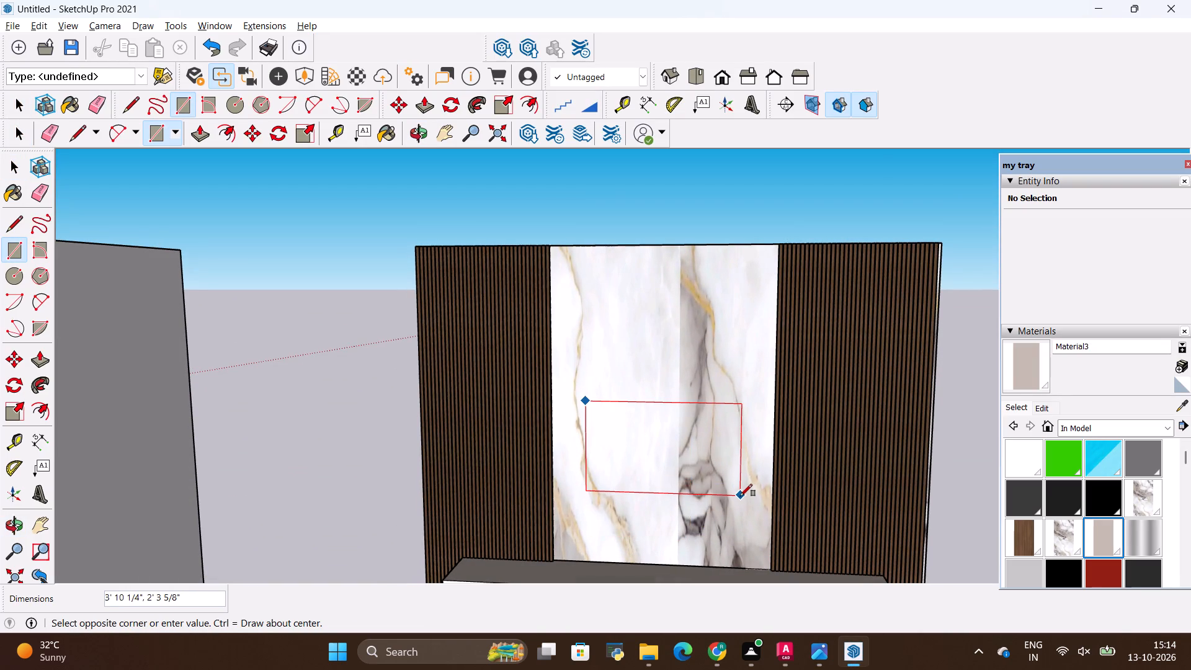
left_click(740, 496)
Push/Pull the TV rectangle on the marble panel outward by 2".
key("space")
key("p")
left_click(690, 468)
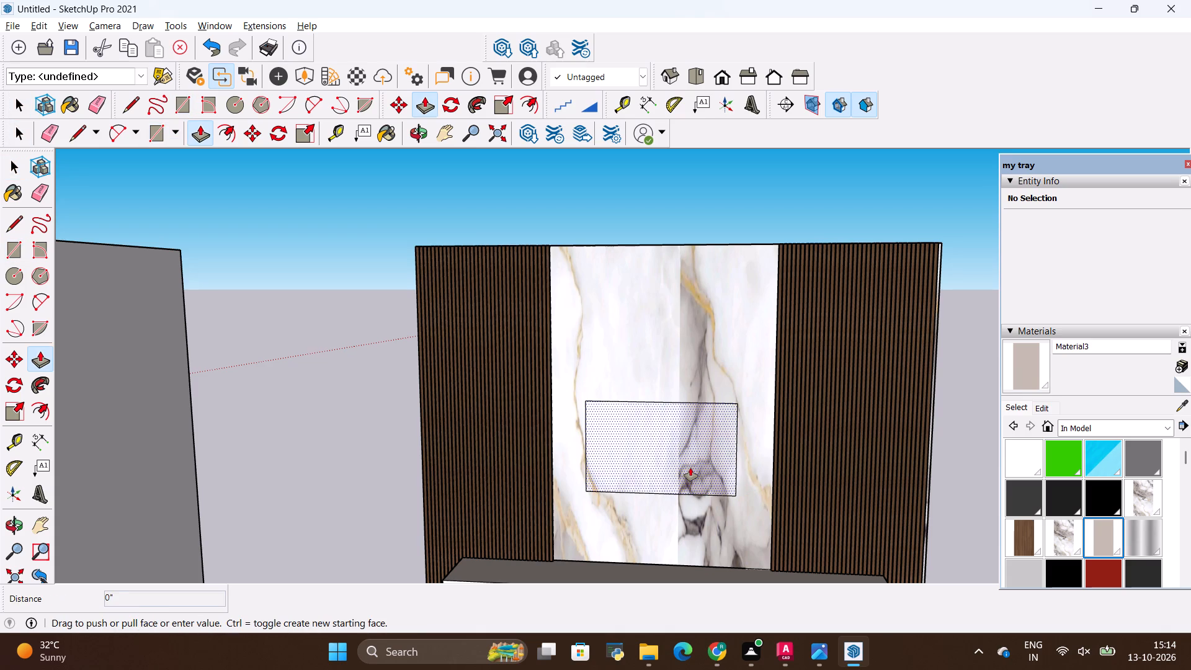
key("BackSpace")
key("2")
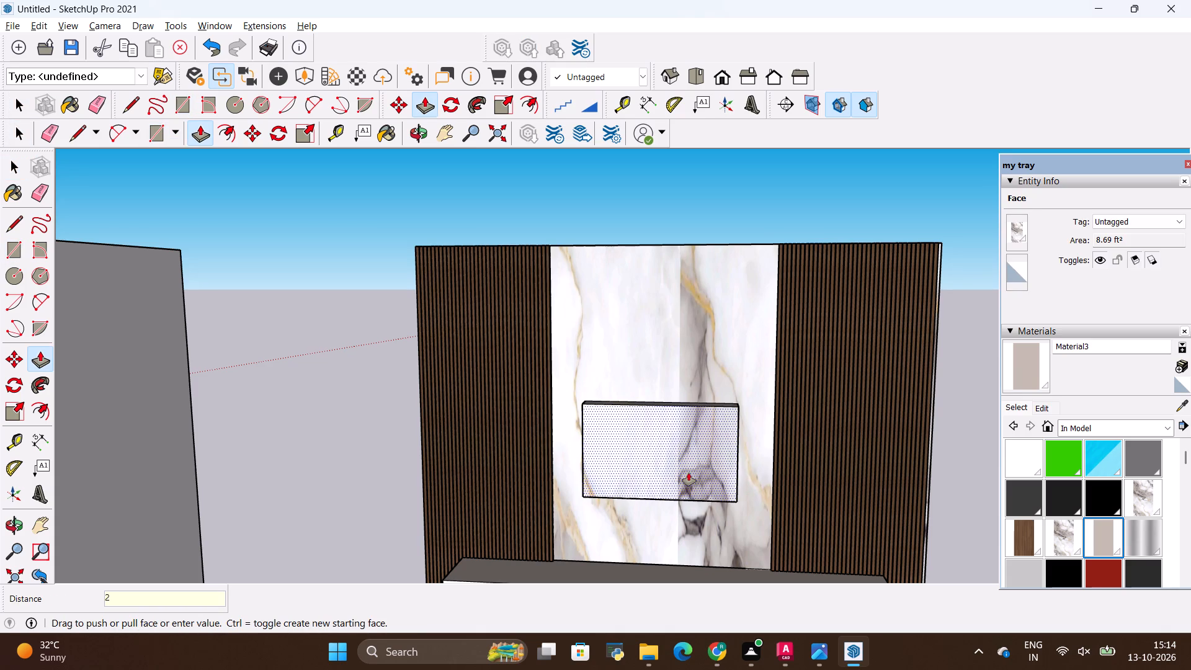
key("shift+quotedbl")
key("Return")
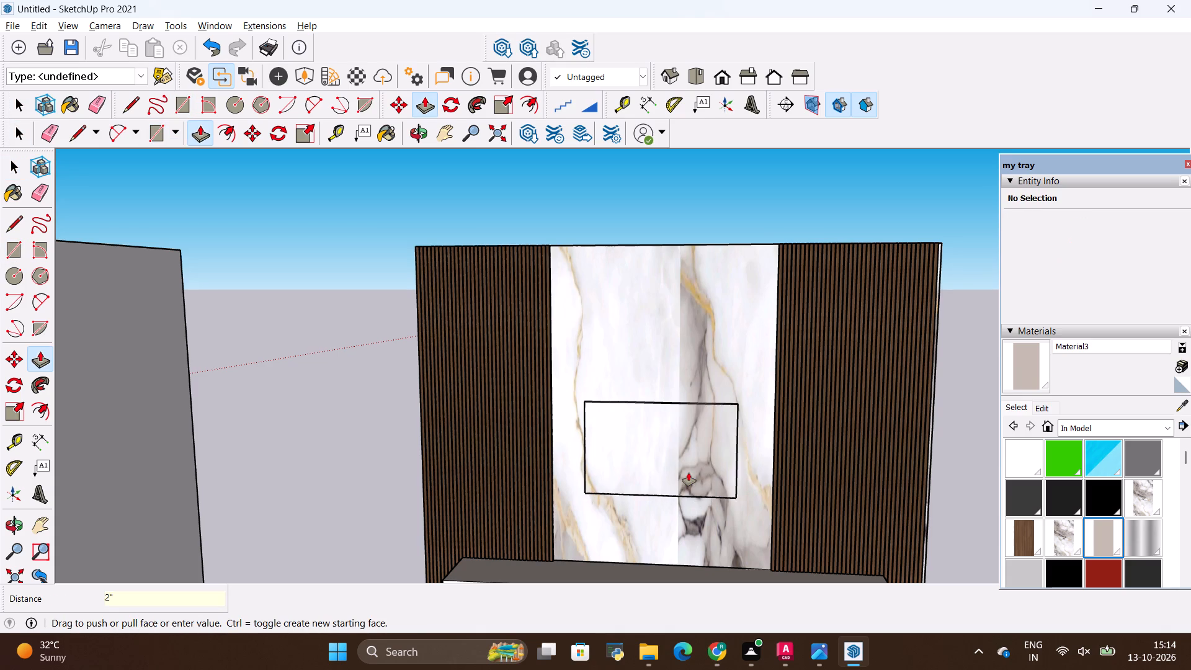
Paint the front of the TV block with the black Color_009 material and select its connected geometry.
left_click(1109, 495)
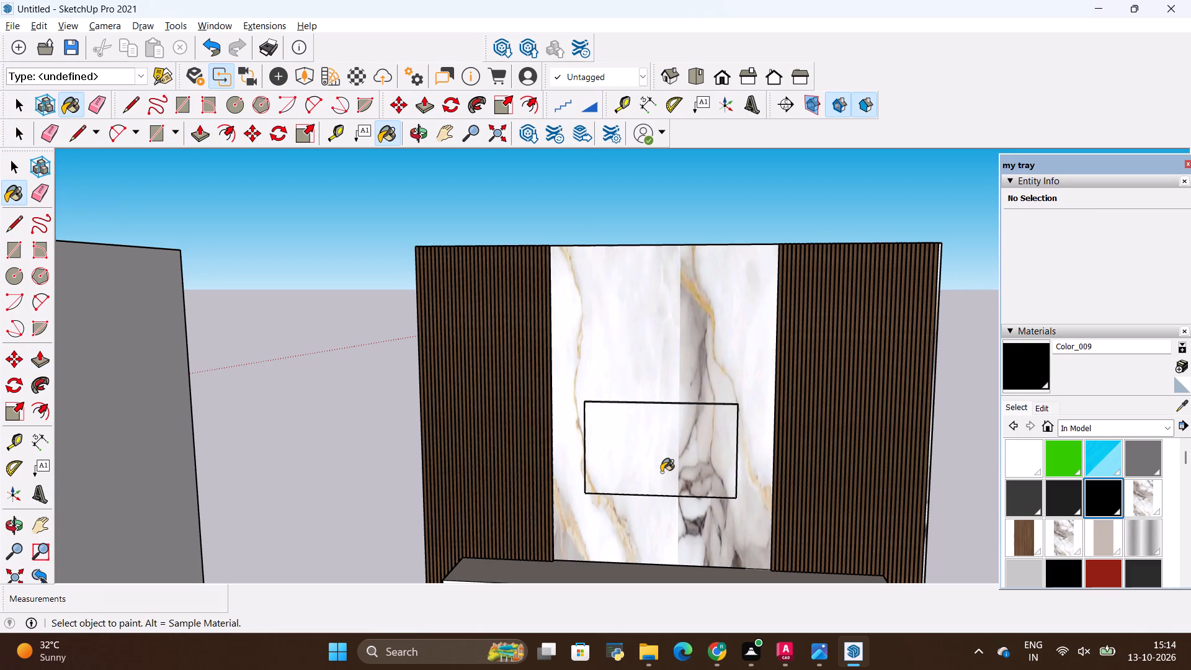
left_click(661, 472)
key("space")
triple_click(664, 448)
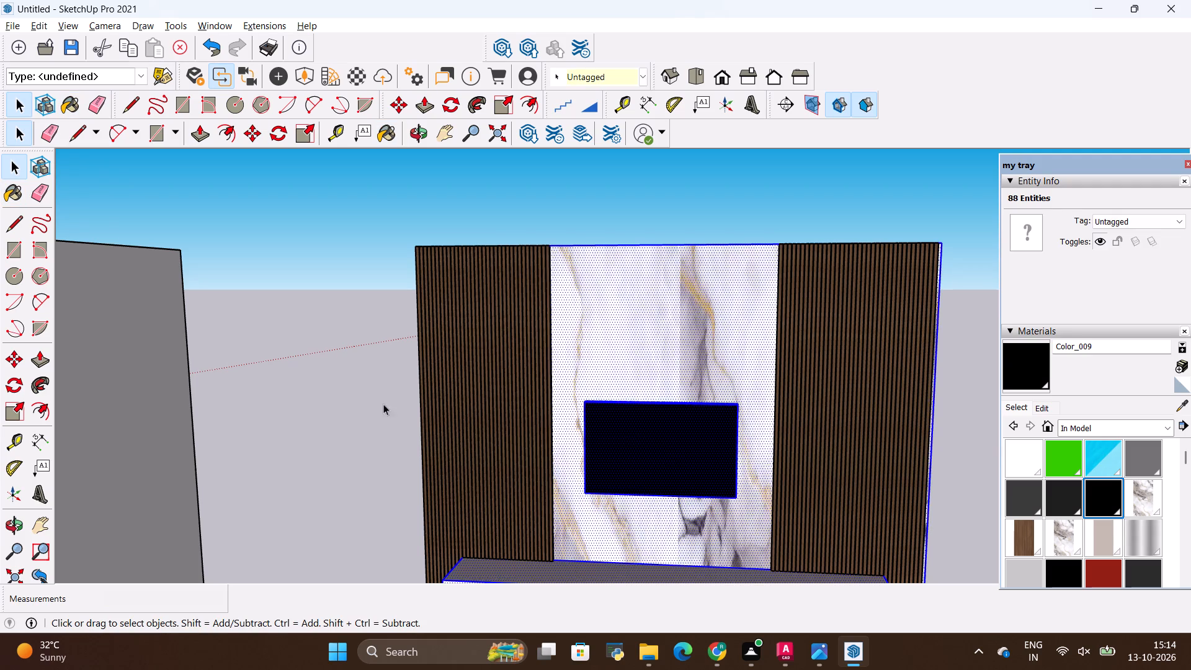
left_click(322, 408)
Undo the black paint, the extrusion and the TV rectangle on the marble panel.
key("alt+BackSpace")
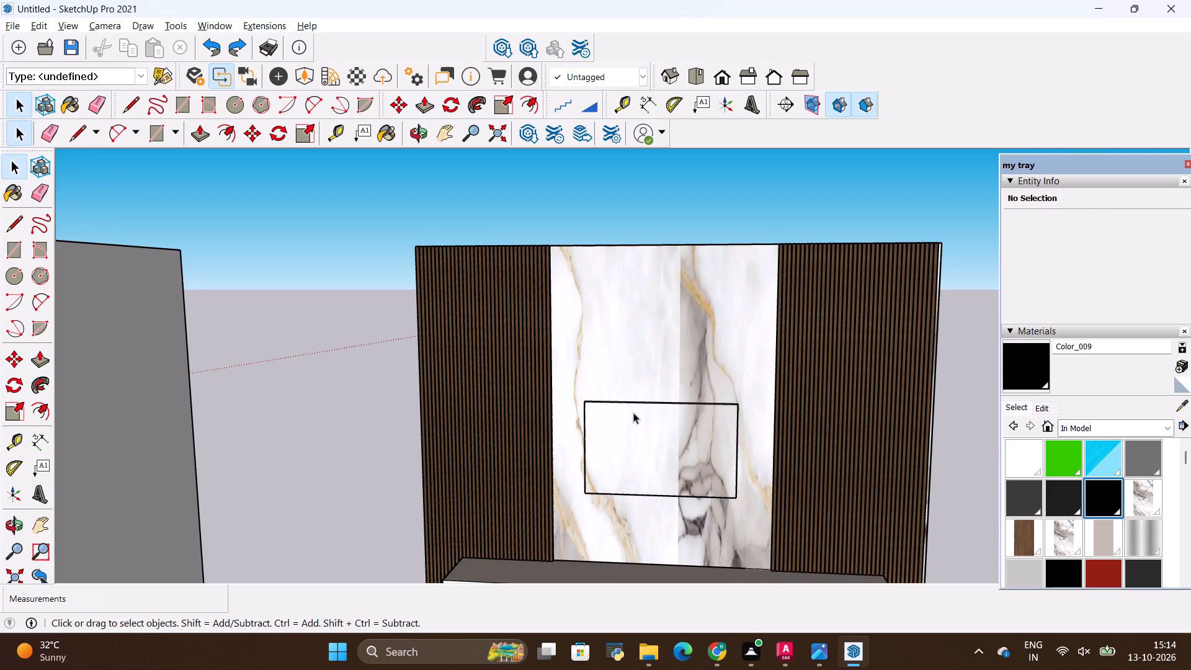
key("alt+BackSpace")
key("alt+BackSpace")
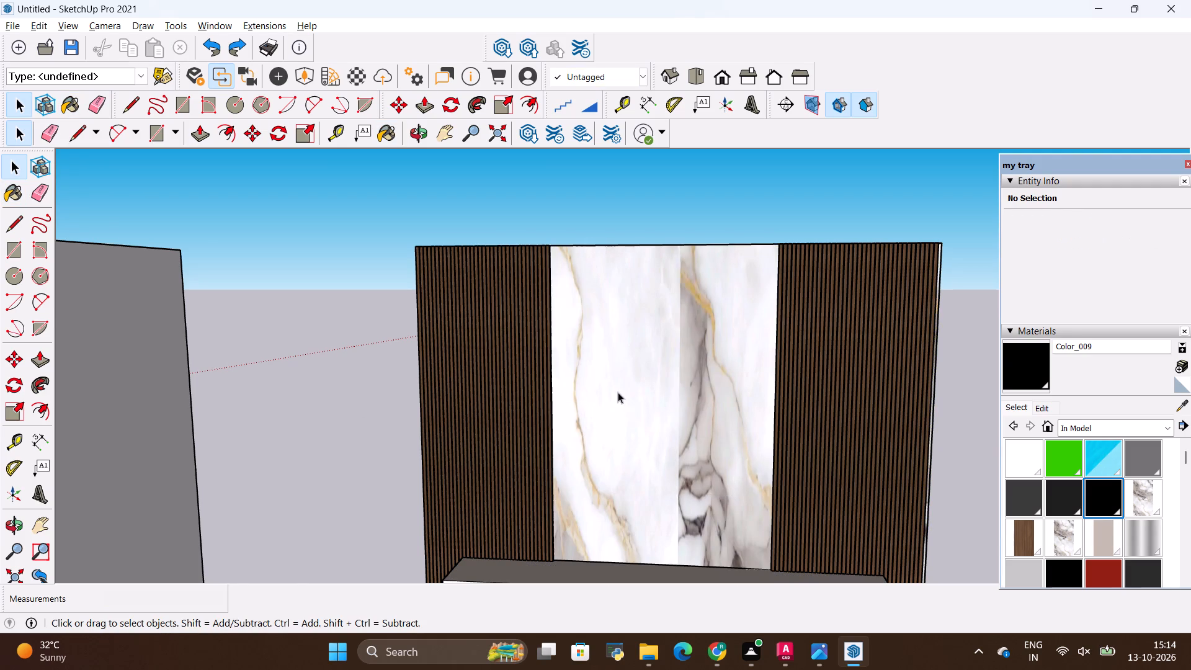
Select the entire TV unit, including slats, marble panel and cabinet, and make it one group.
scroll(618, 391, "down", 6)
left_click_drag(476, 239, 860, 598)
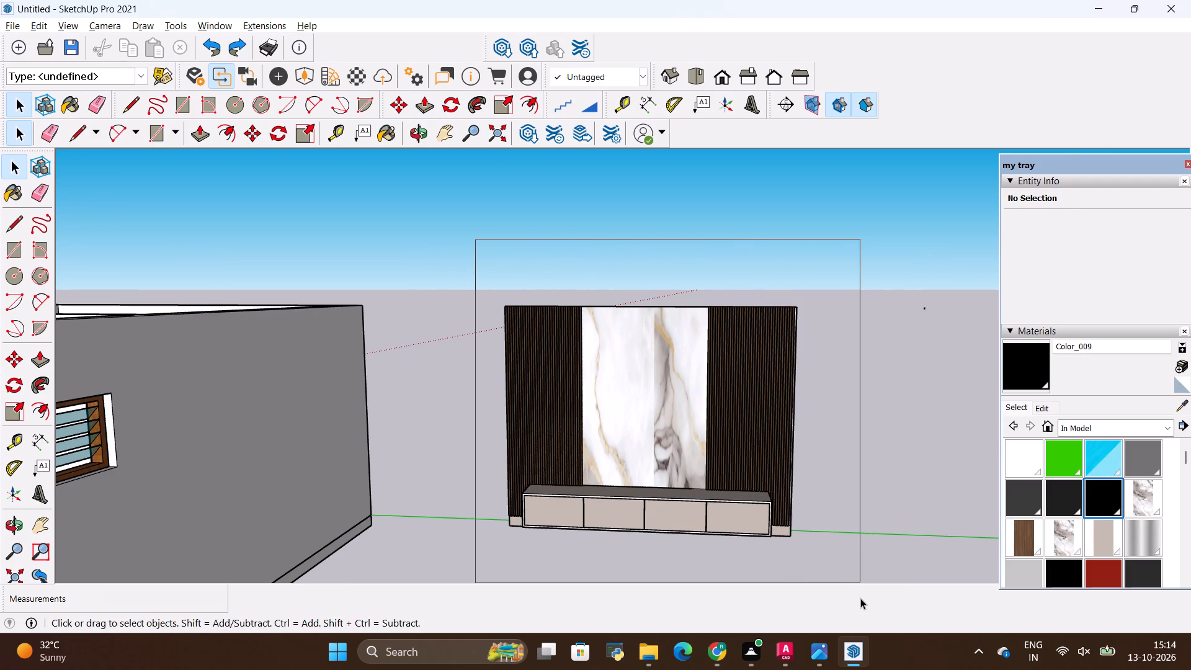
left_click_drag(860, 598, 855, 549)
right_click(726, 480)
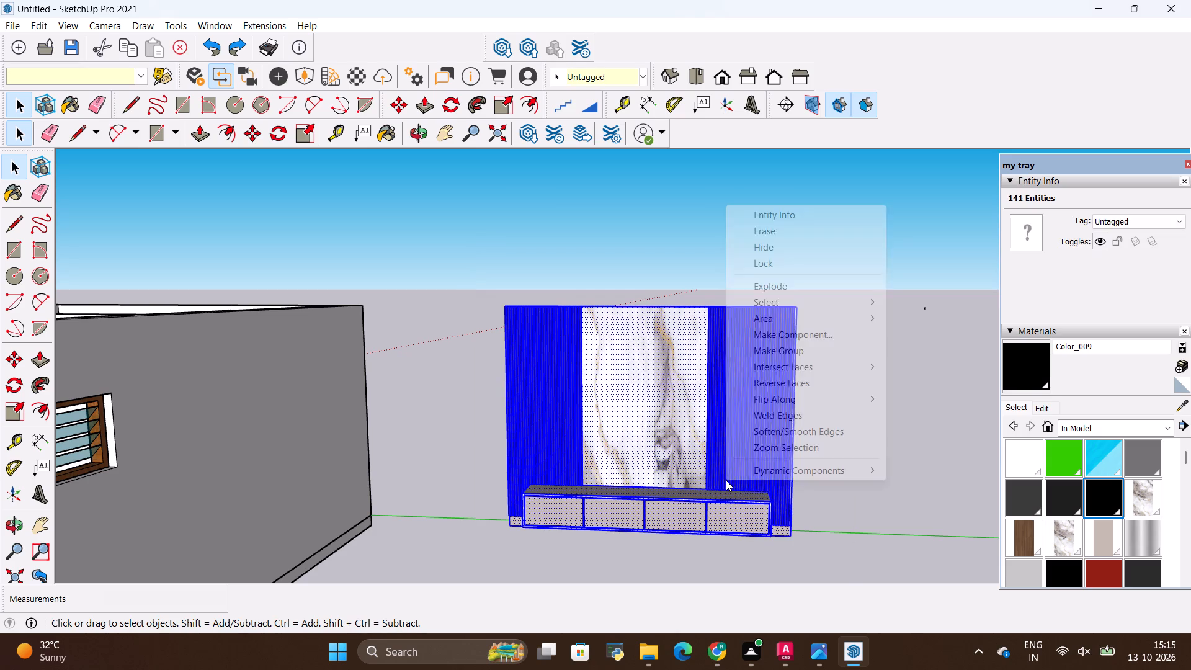
left_click(769, 350)
key("space")
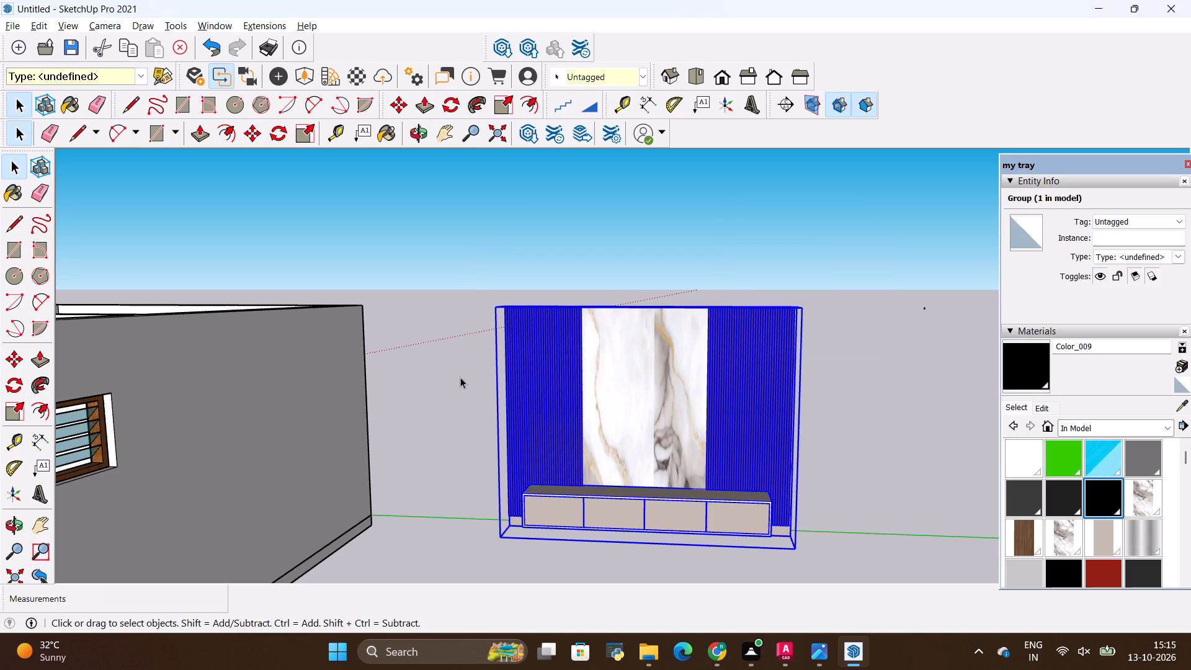
Draw a TV rectangle about 4'5" wide across the lower half of the marble panel and Push/Pull it outward 2".
left_click(460, 377)
key("r")
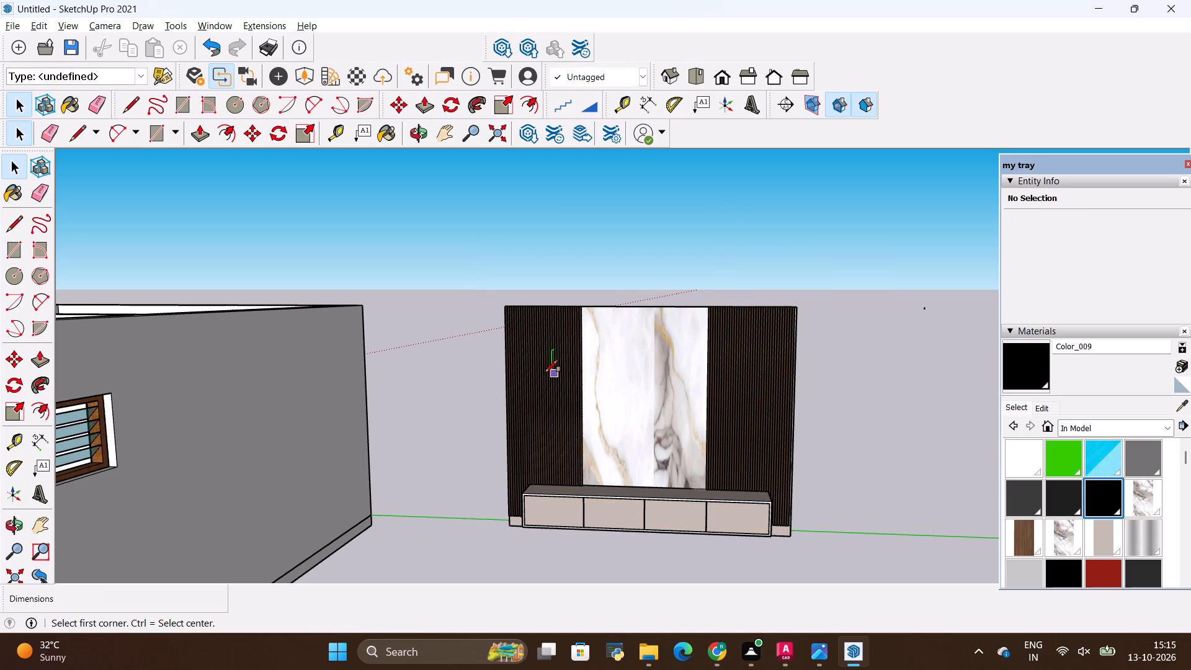
left_click(597, 389)
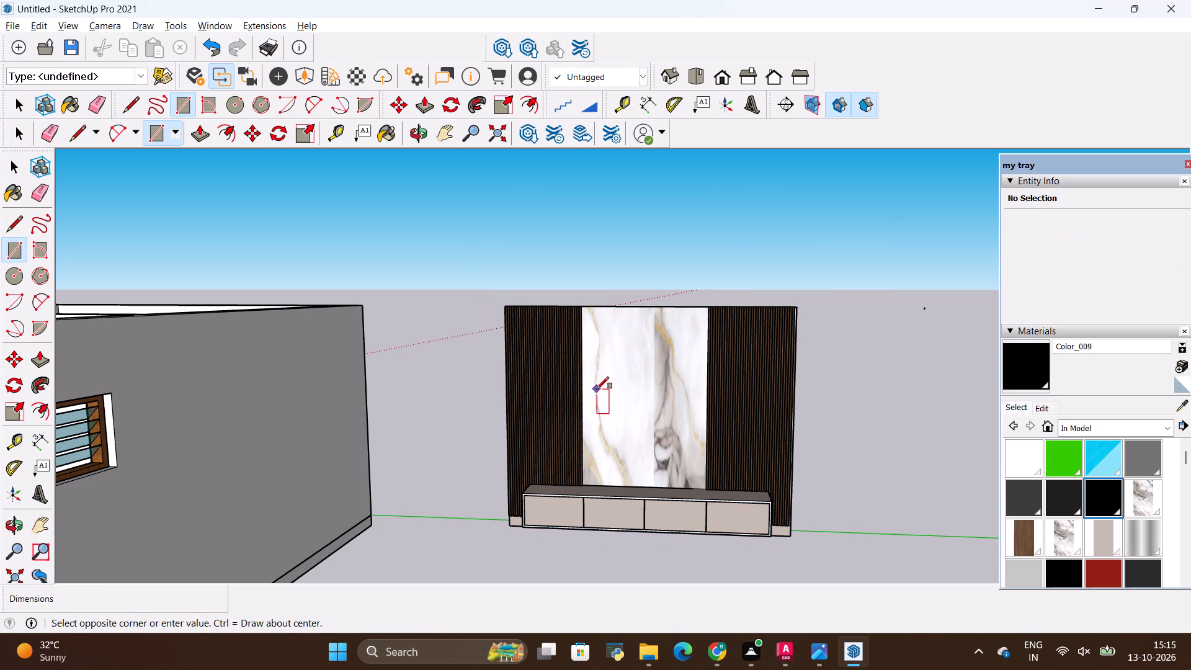
left_click(698, 446)
key("p")
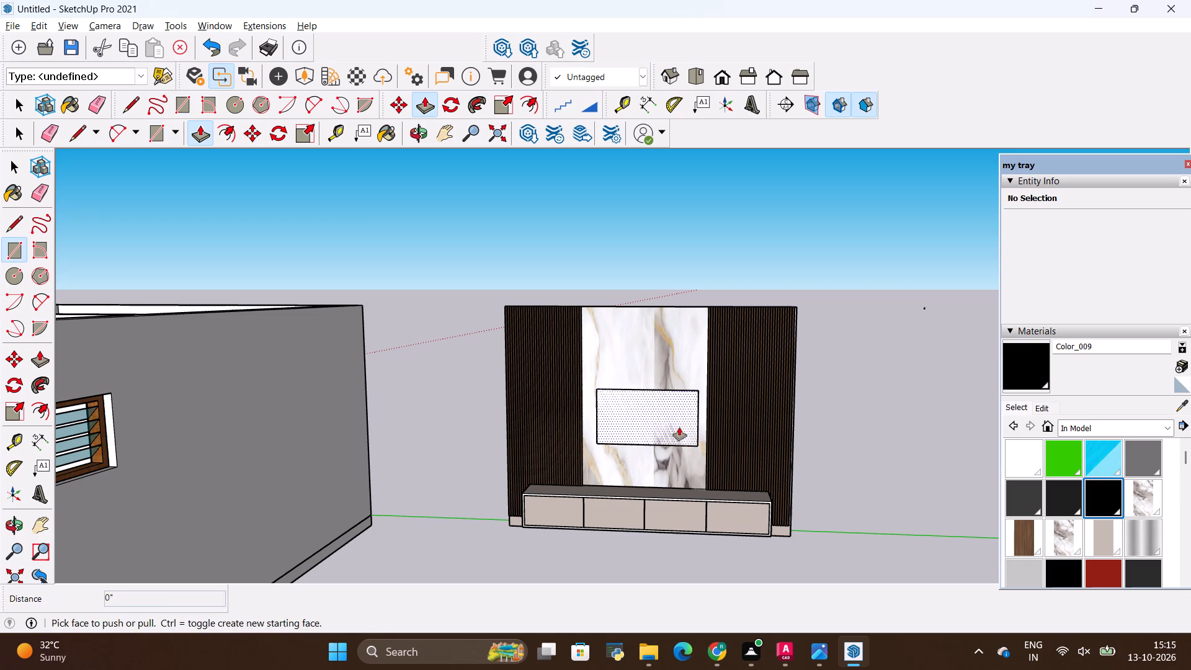
left_click(679, 427)
key("BackSpace")
type("2\"")
key("Return")
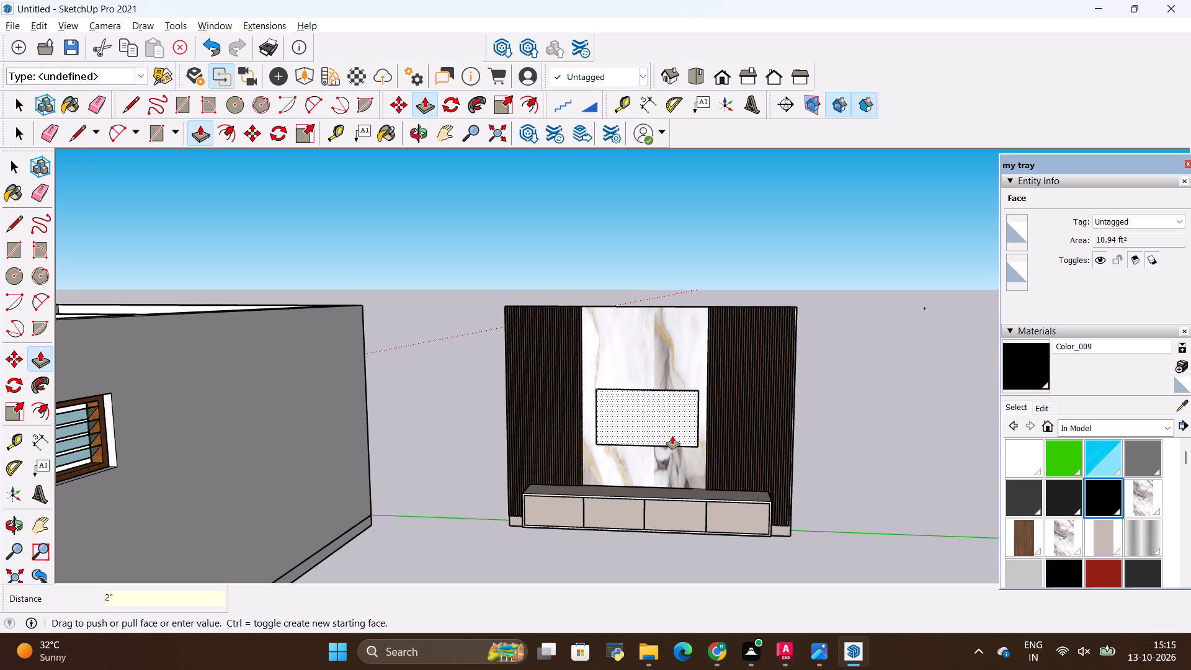
Draw a rectangle about 1'2" by 7" at the centre of the TV block's face and Push/Pull it outward 3".
scroll(656, 401, "up", 7)
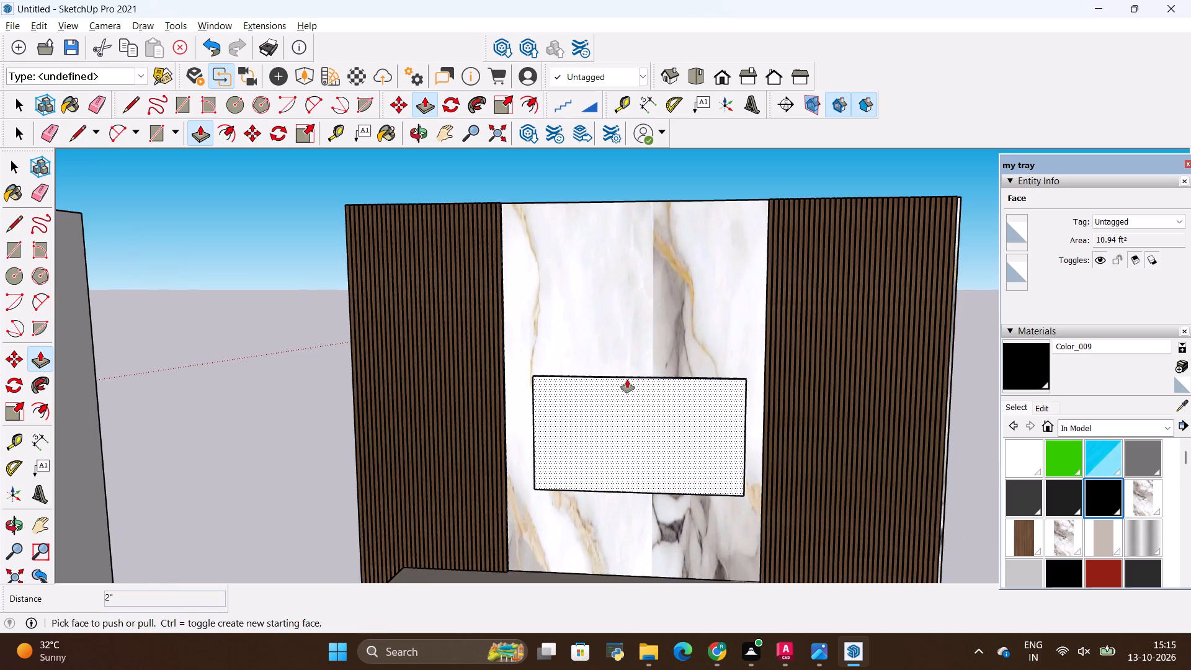
middle_click_drag(627, 380, 645, 455)
scroll(635, 453, "up", 5)
key("r")
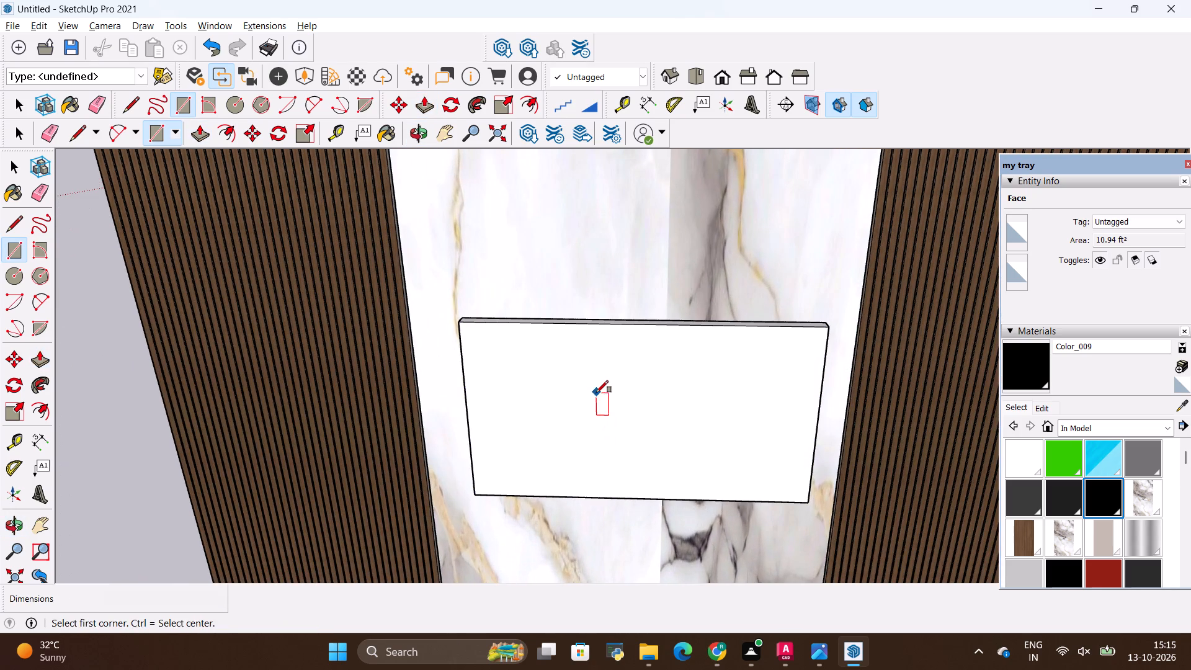
left_click(596, 392)
left_click(685, 434)
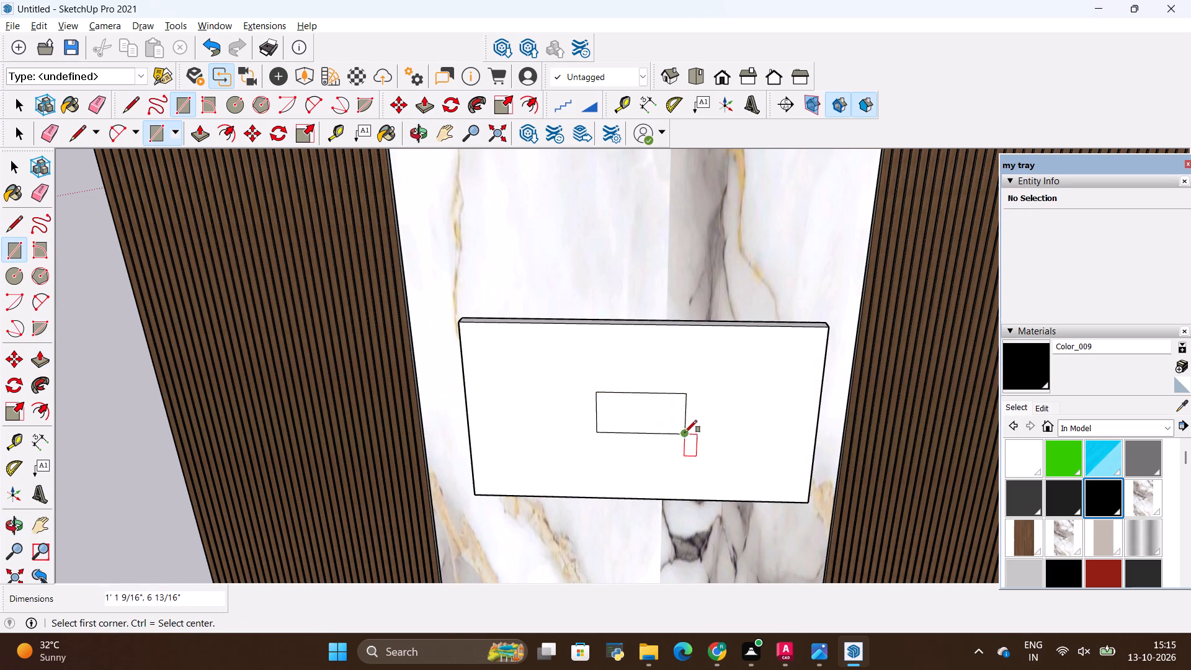
key("p")
left_click(654, 413)
key("BackSpace")
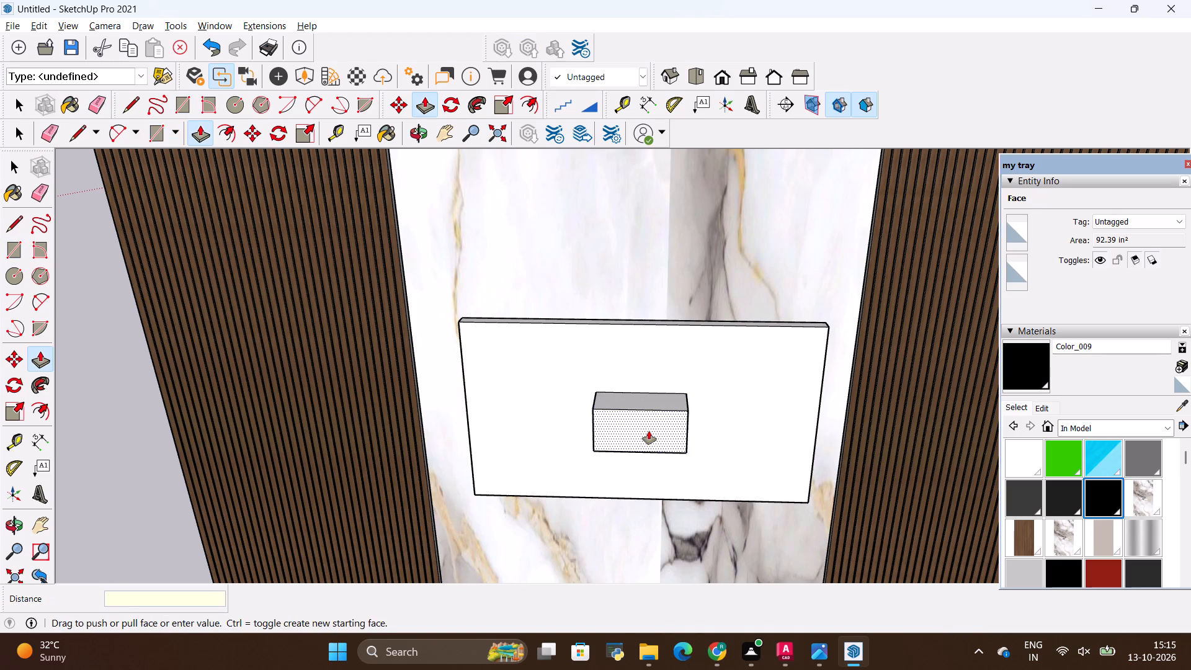
type("3\"")
key("Return")
key("space")
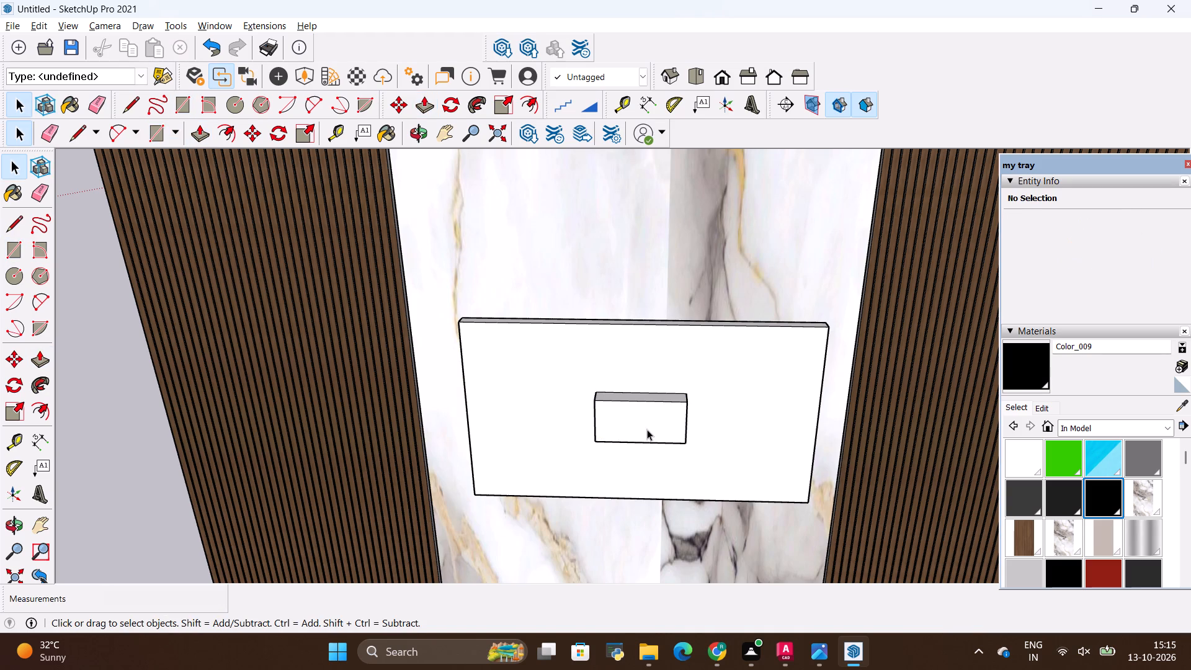
Select all connected geometry of the TV block and its small centre block and make it a group.
triple_click(647, 429)
triple_click(647, 429)
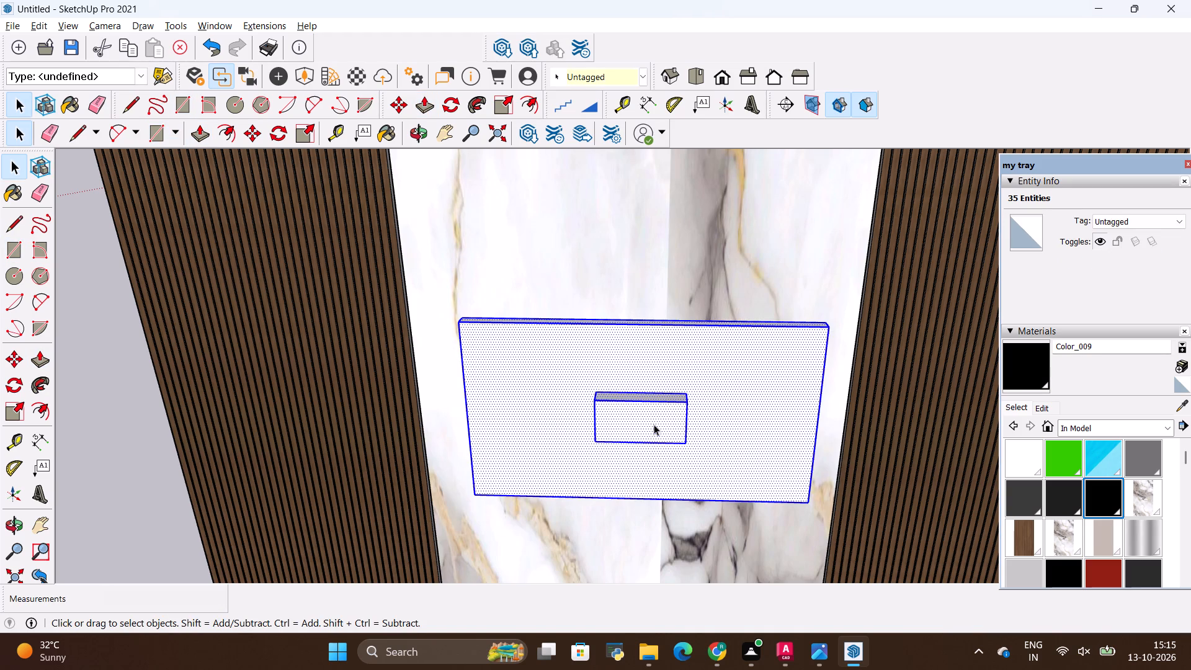
right_click(654, 424)
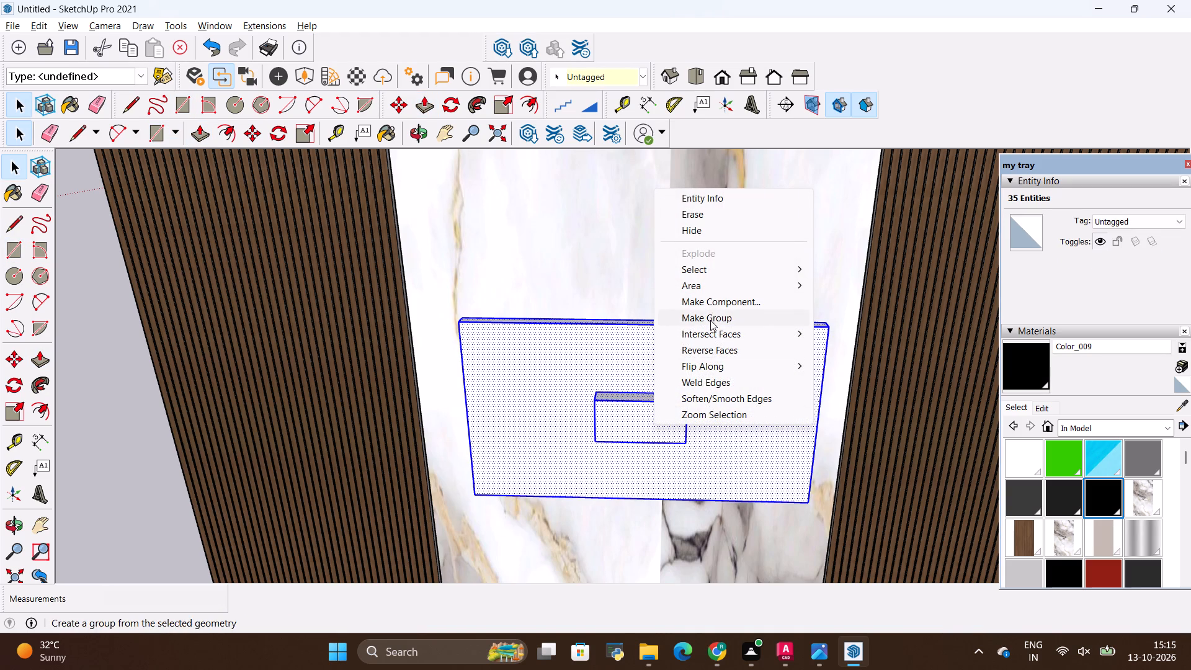
left_click(710, 320)
Paint the TV group with the black Color_009 material.
left_click(1033, 367)
left_click(803, 425)
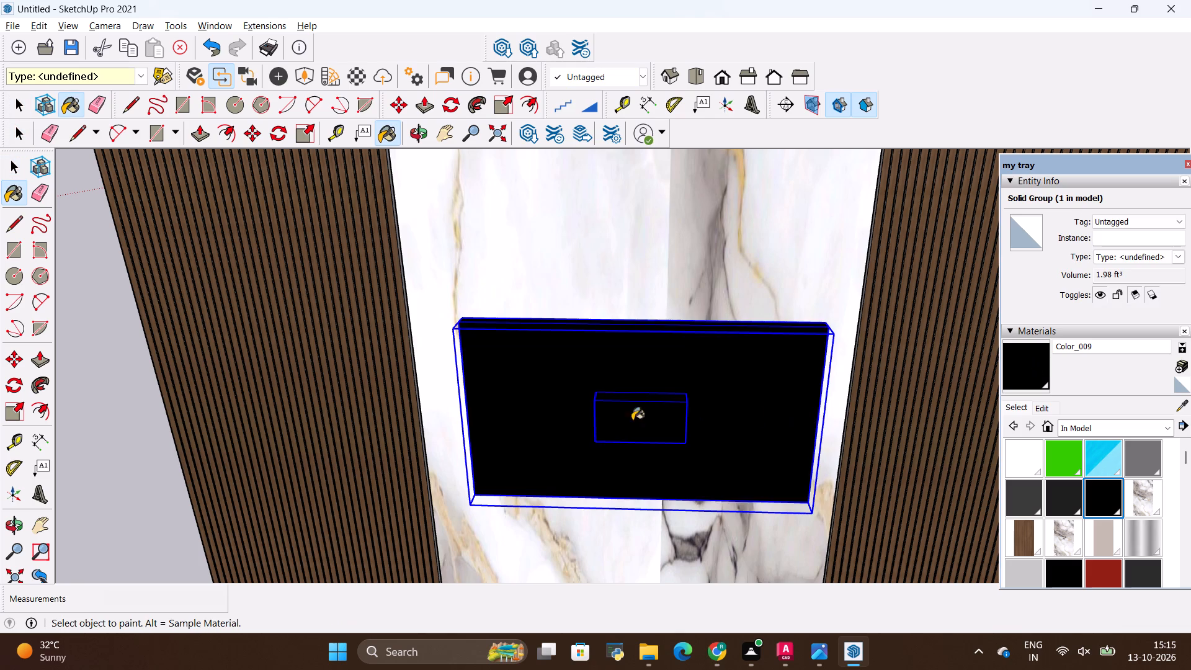
scroll(596, 424, "down", 10)
key("space")
left_click(961, 439)
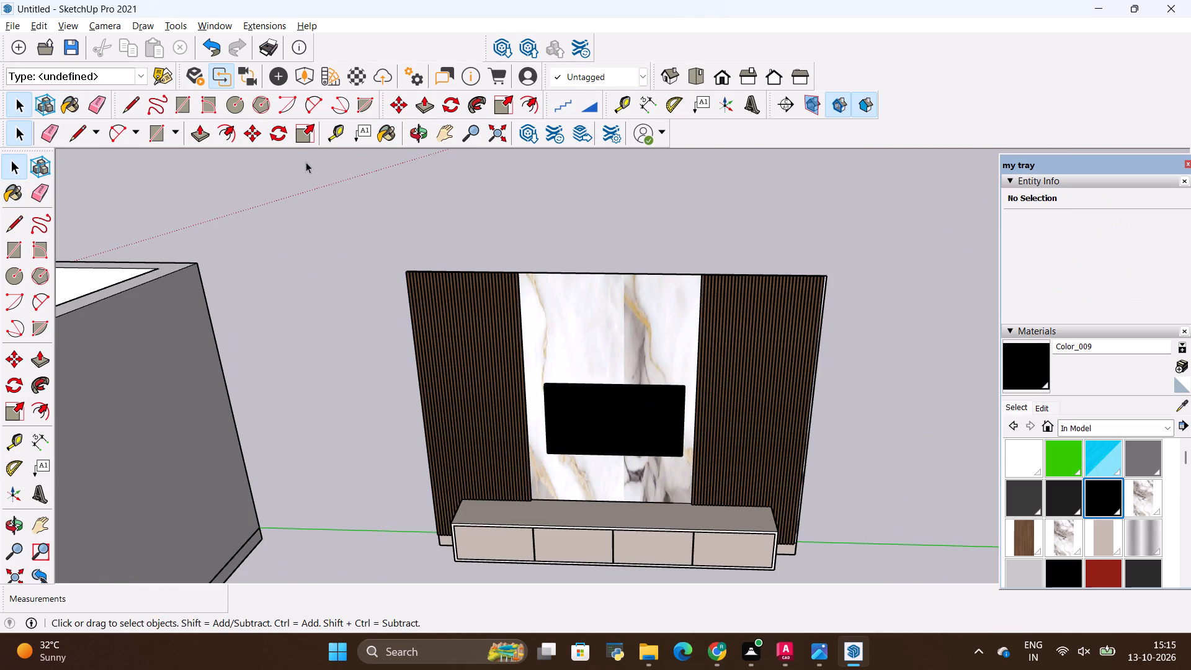
Move the black TV group about 12'1" sideways off the marble panel, clear of the wall unit.
left_click(607, 405)
key("m")
left_click(582, 401)
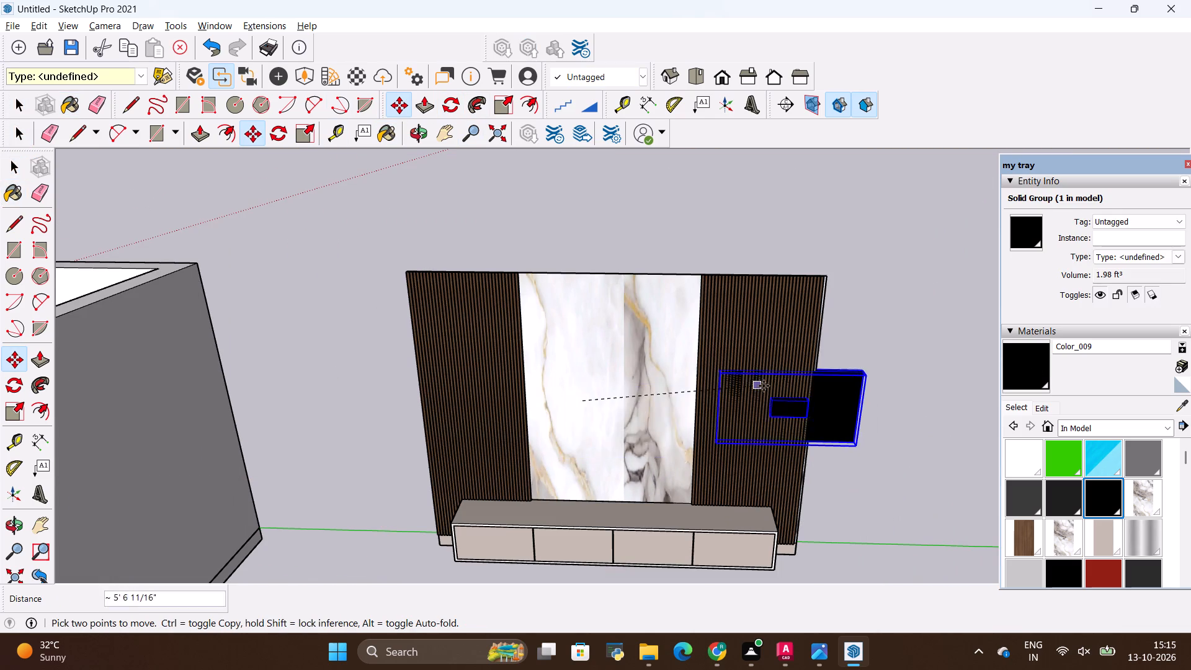
scroll(708, 383, "down", 5)
left_click(811, 381)
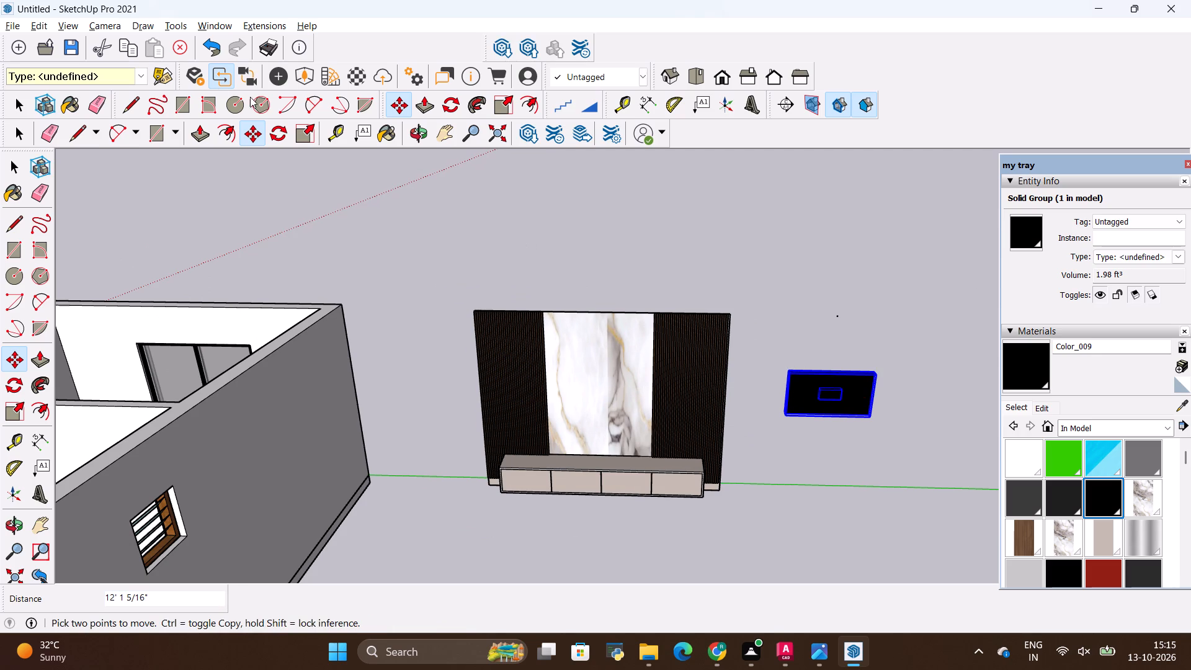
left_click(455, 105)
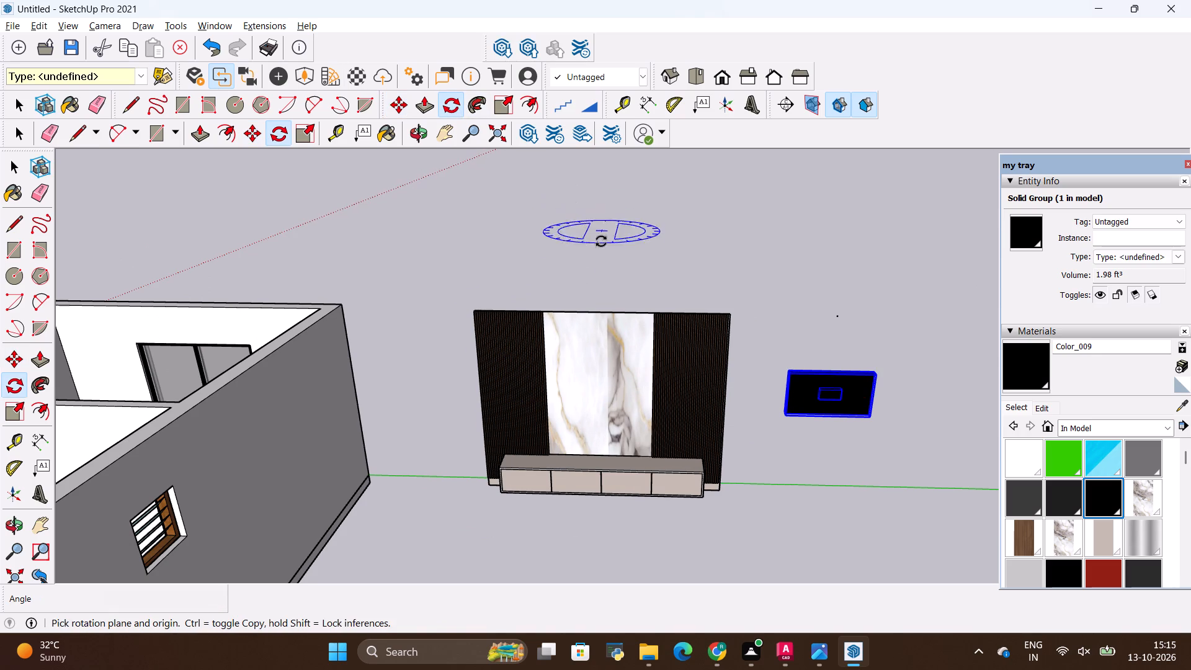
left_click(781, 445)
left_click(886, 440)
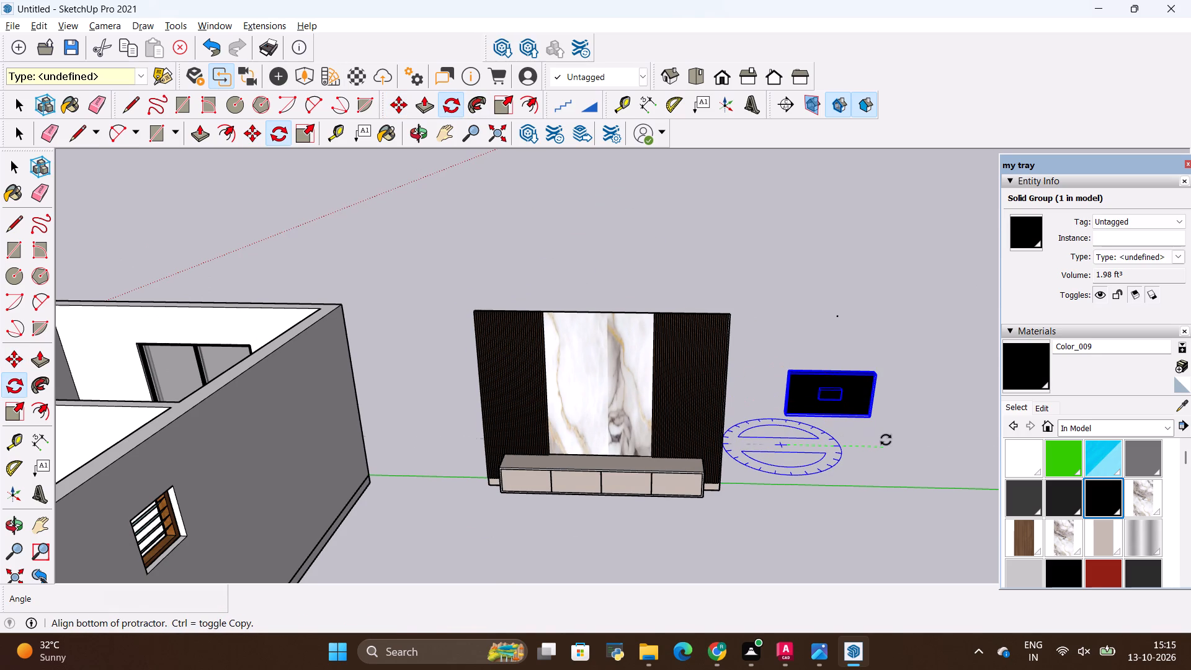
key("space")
Select the TV group and move it slightly closer to the wall unit.
left_click(445, 444)
left_click(775, 390)
left_click(799, 389)
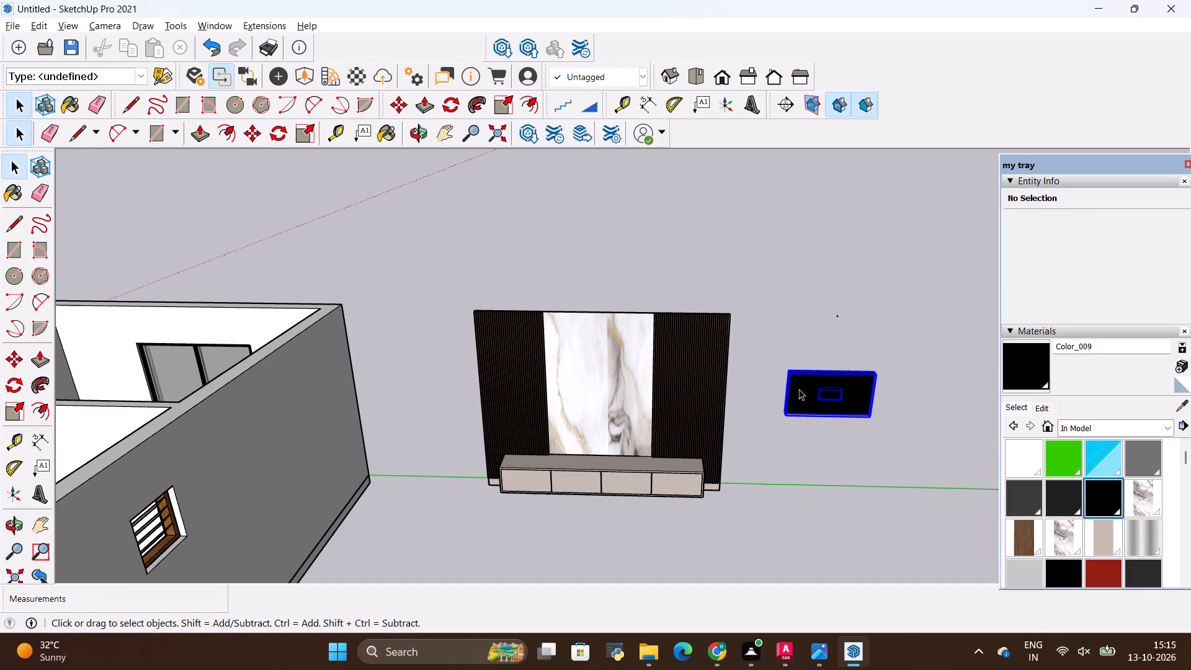
key("m")
scroll(874, 373, "up", 5)
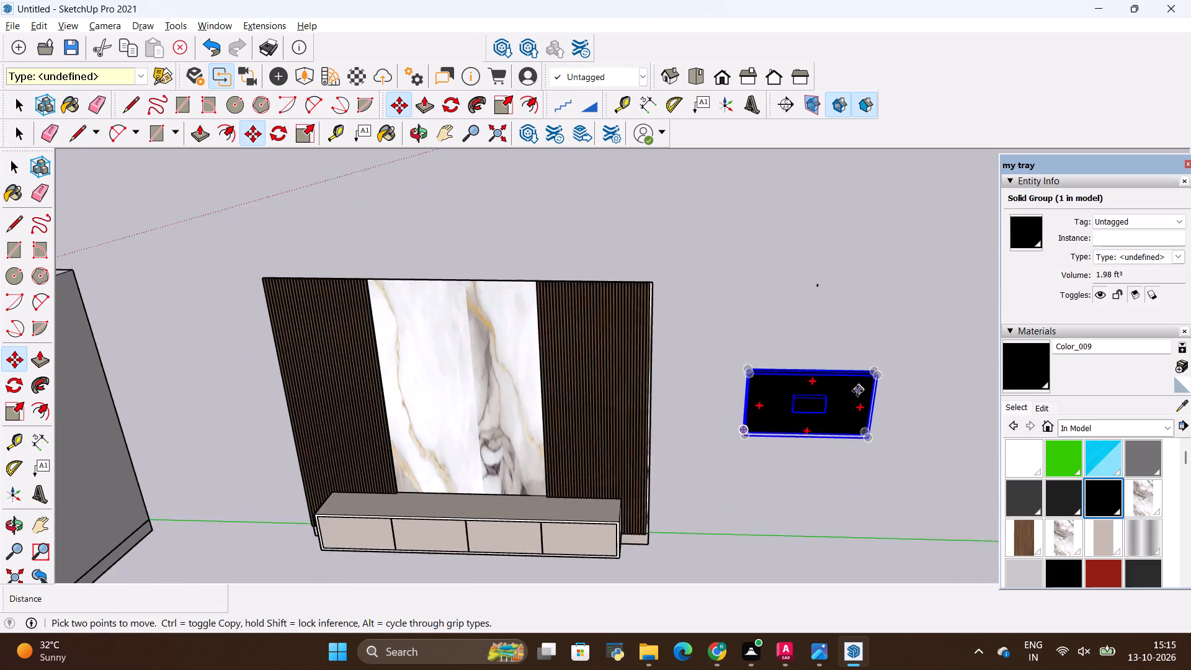
scroll(857, 391, "up", 11)
left_click(790, 394)
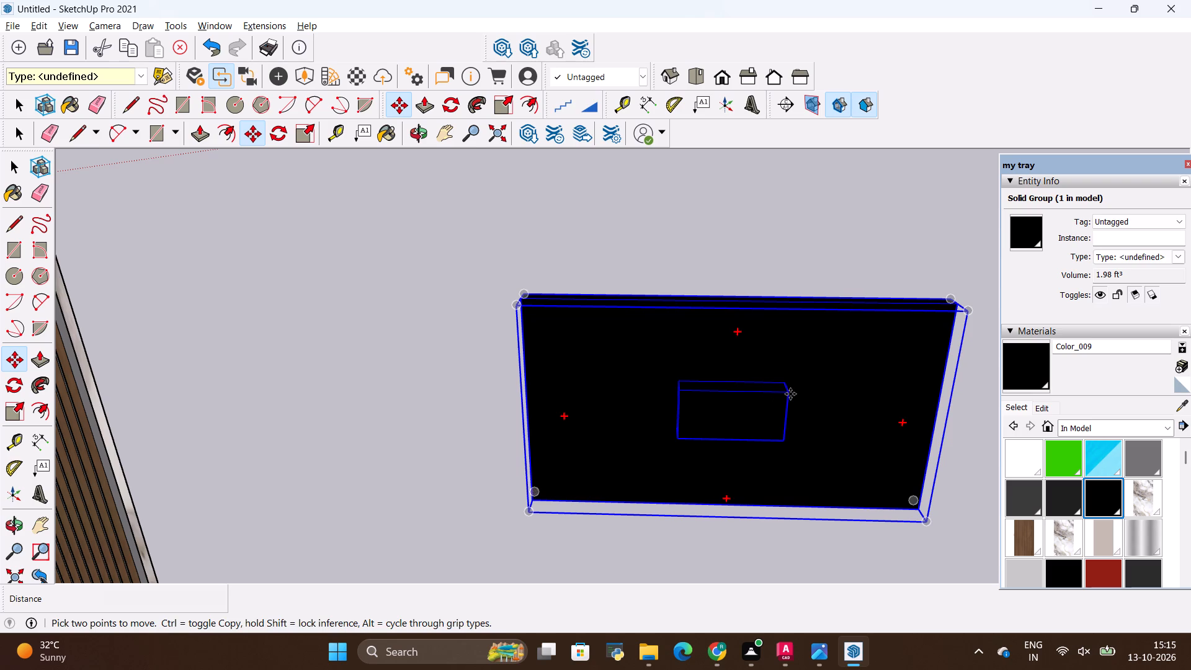
left_click(695, 326)
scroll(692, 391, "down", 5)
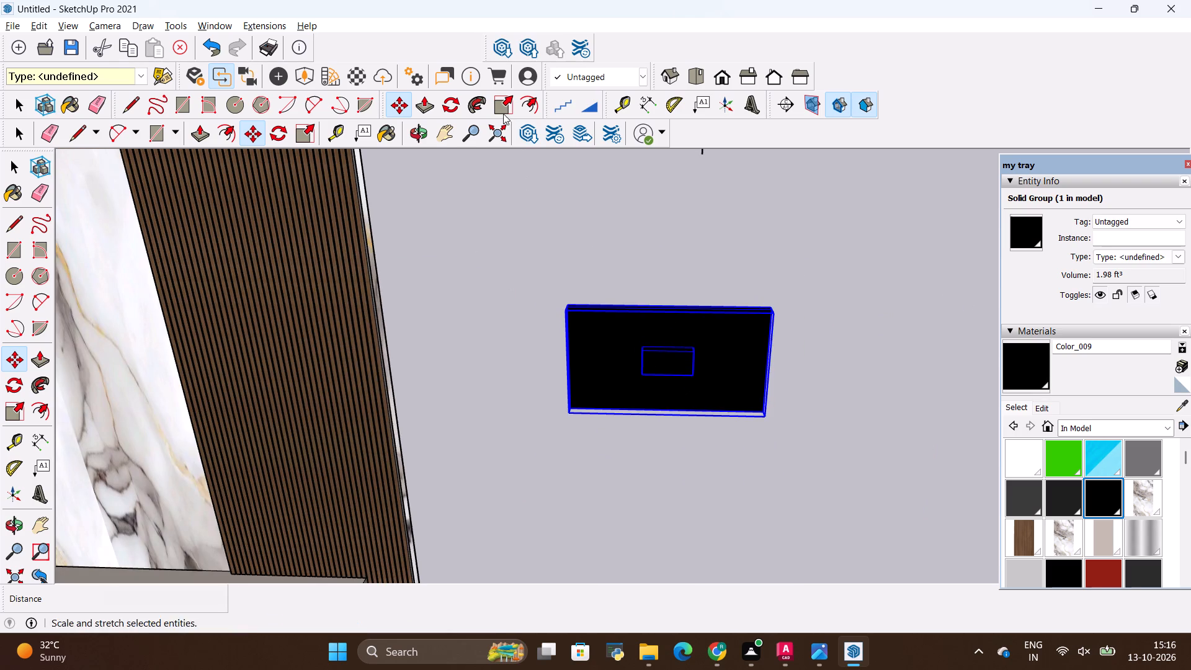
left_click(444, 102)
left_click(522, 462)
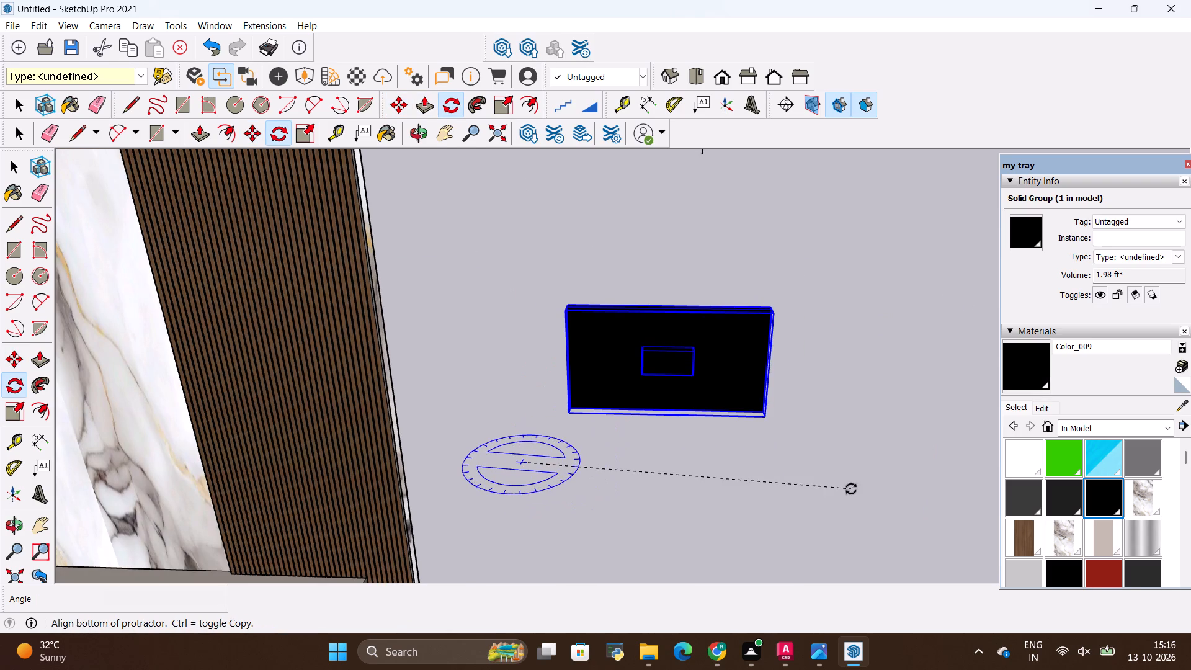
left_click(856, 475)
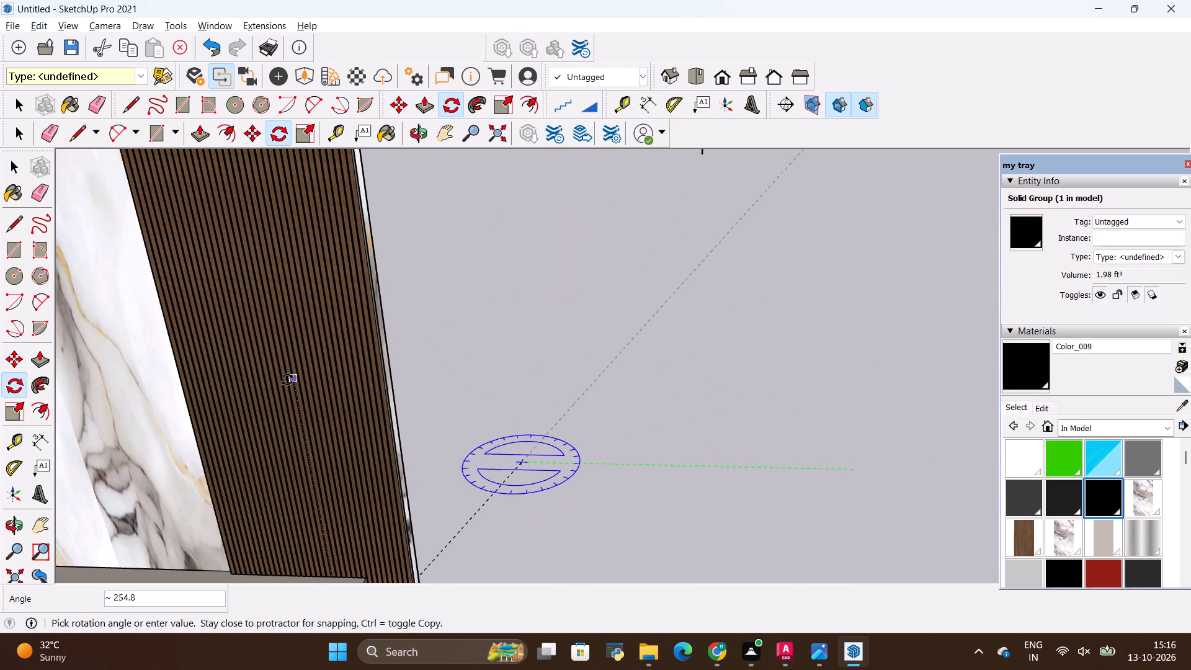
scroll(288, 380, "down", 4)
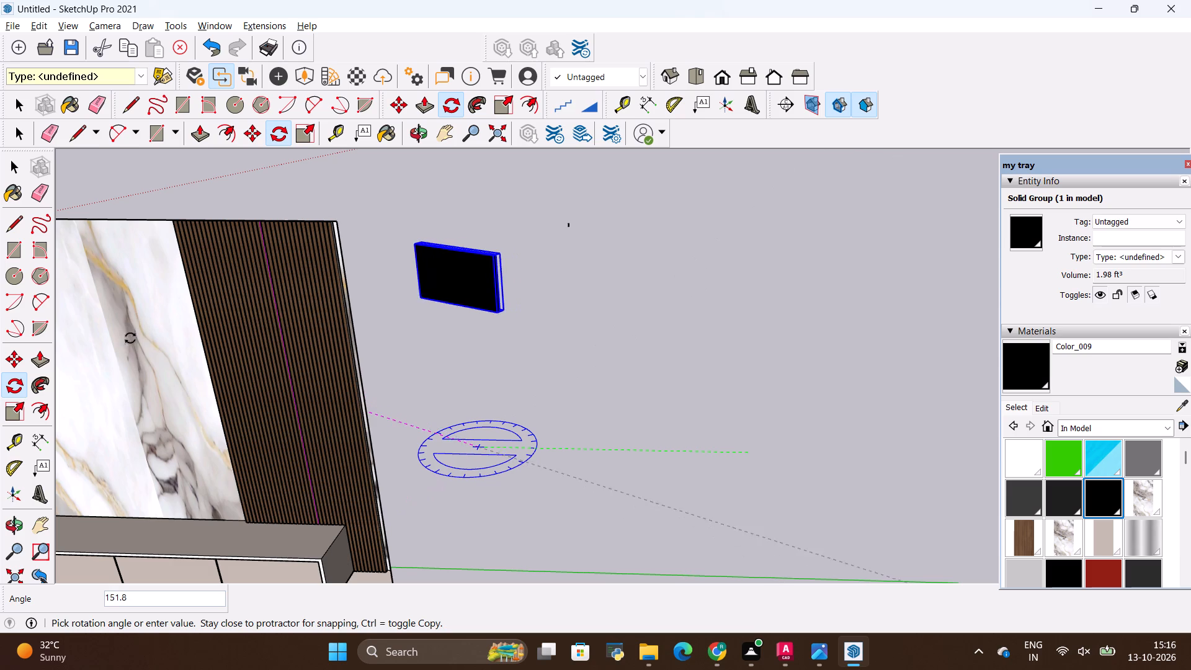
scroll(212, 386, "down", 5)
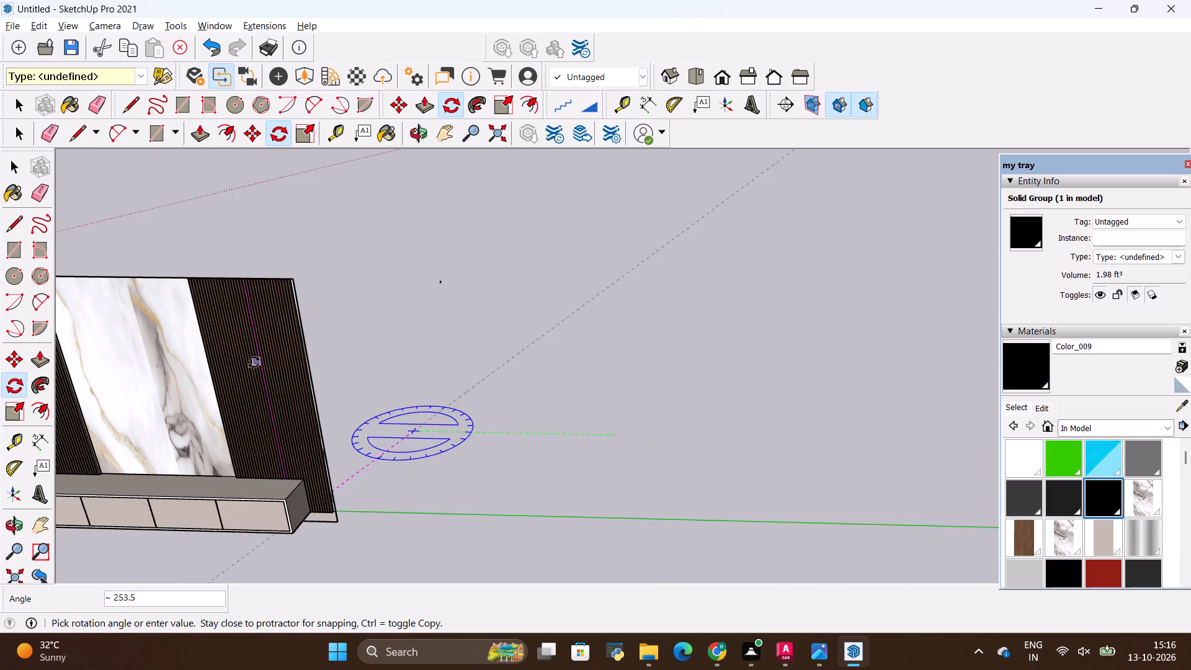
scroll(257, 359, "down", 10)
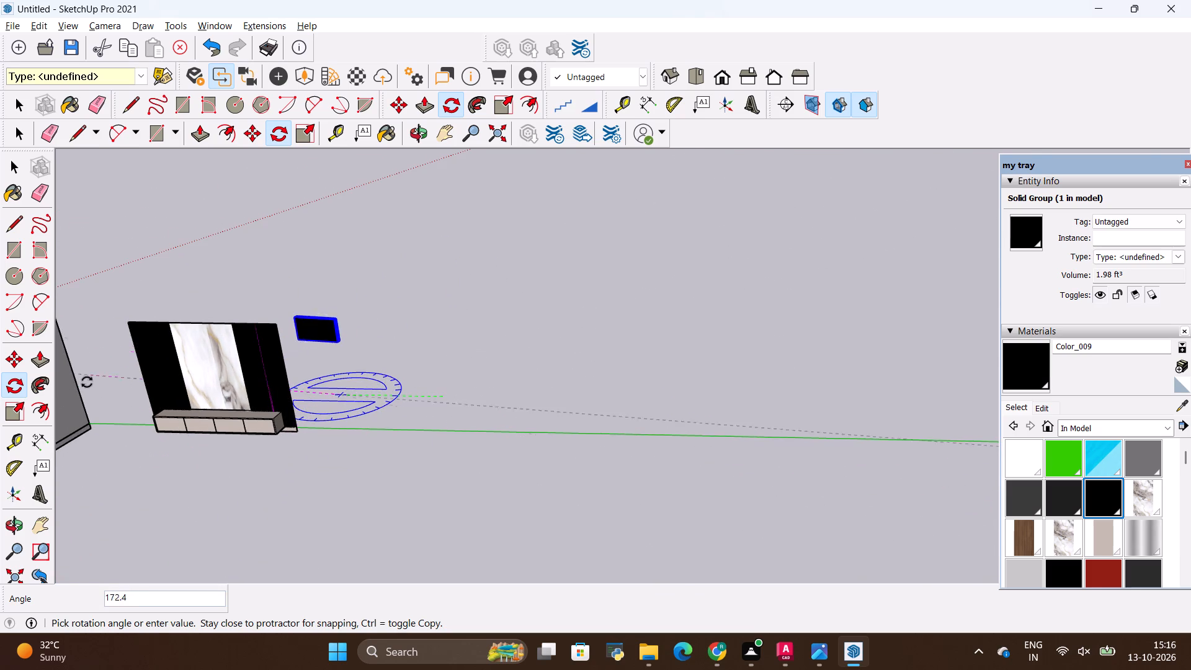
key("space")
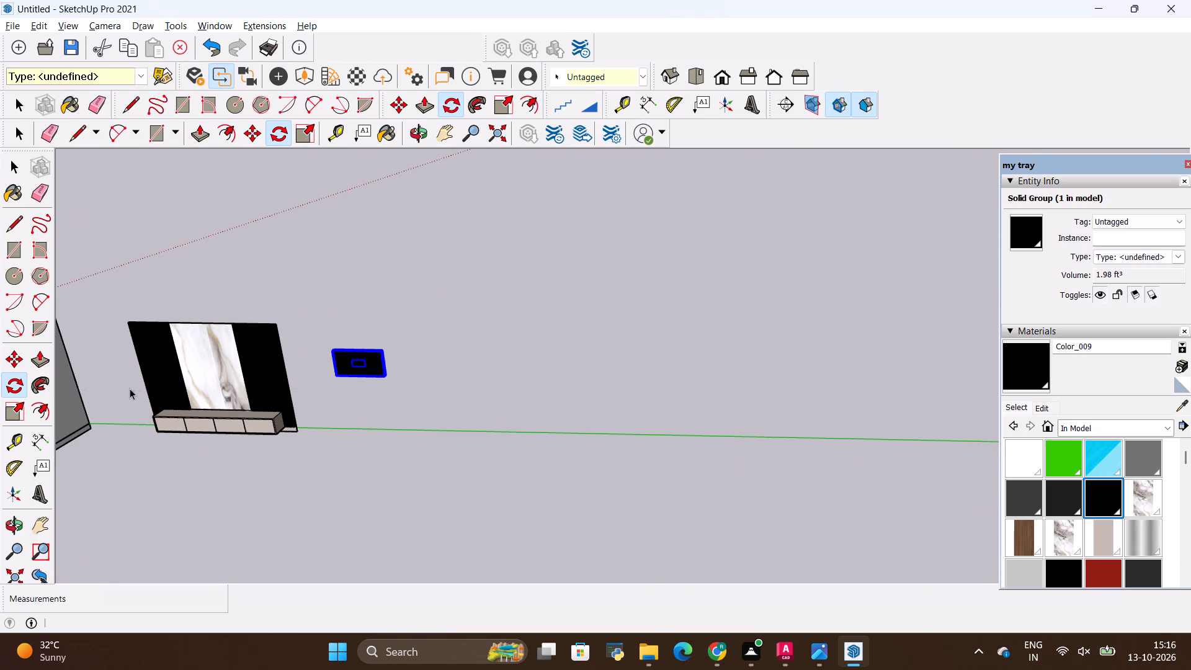
Rotate the TV group 180° about the vertical axis so its small centre block faces backward.
left_click(130, 388)
left_click(359, 365)
scroll(339, 341, "up", 9)
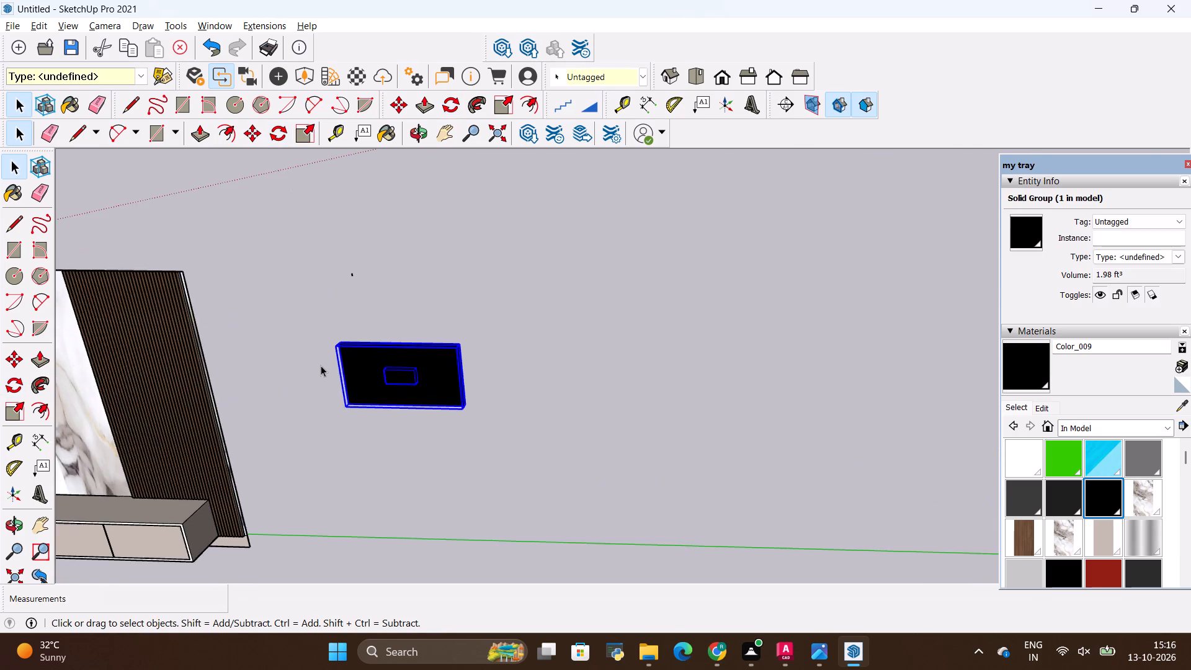
scroll(505, 344, "down", 5)
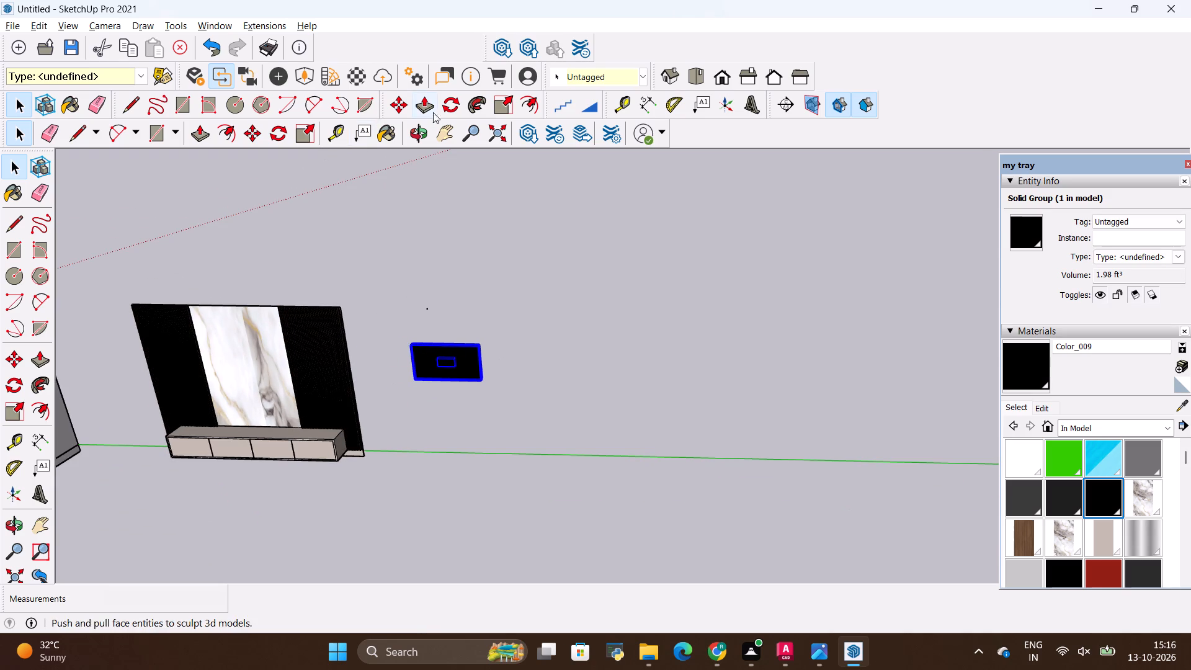
left_click(445, 107)
left_click(421, 409)
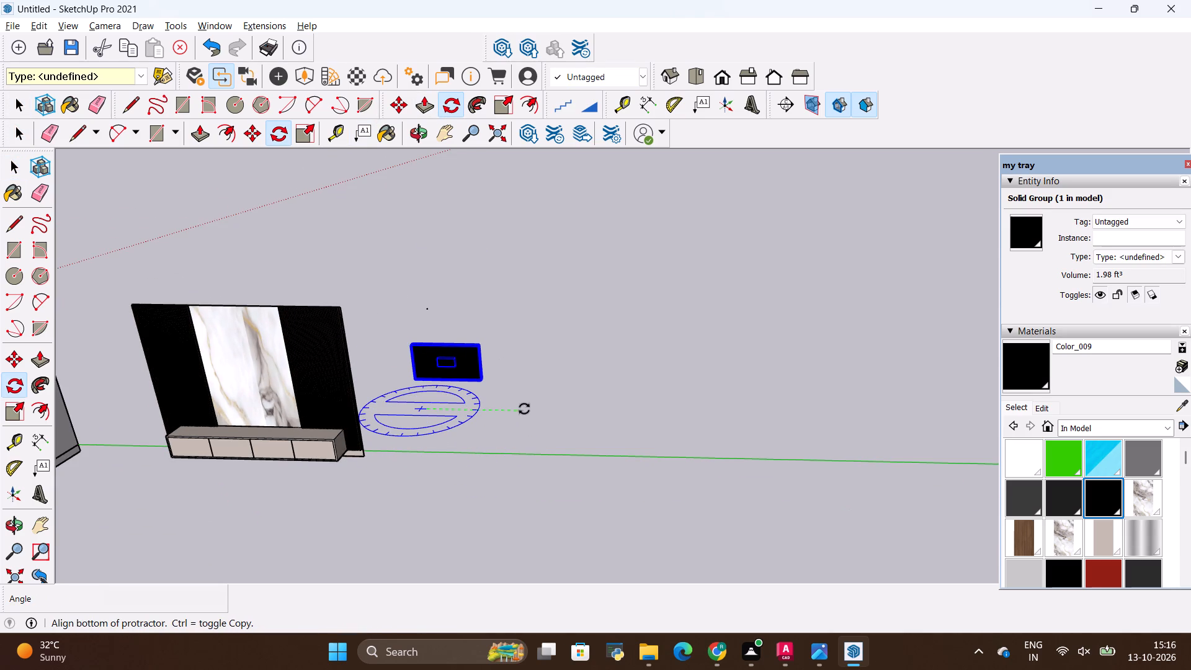
left_click(548, 409)
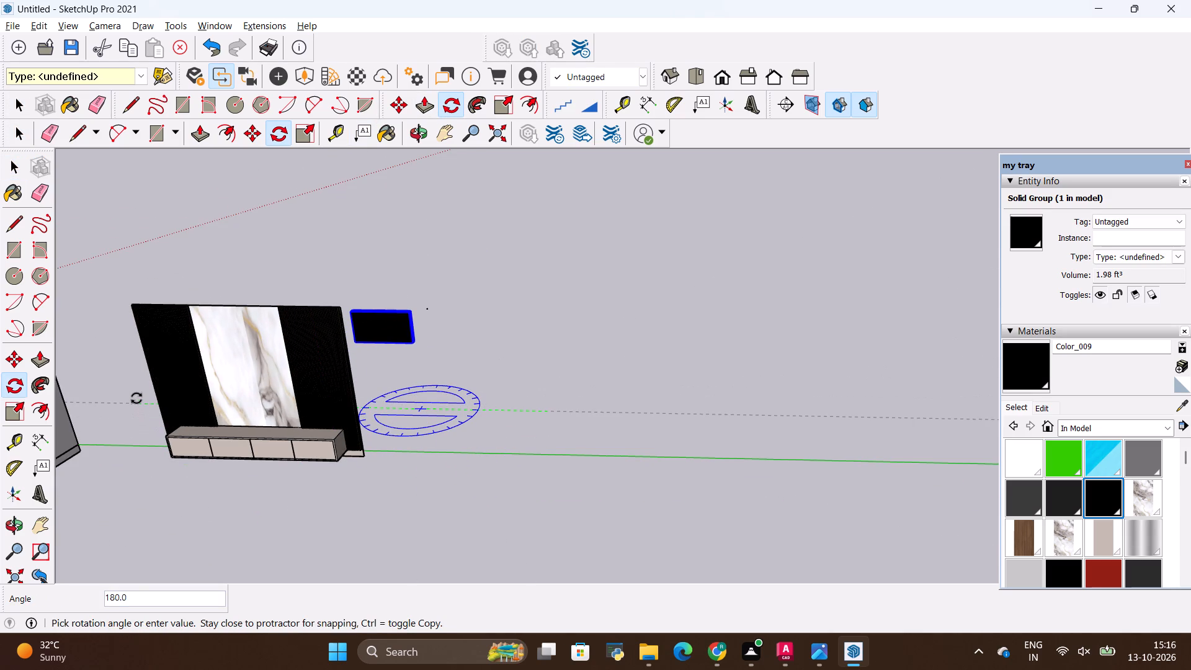
left_click(135, 398)
key("space")
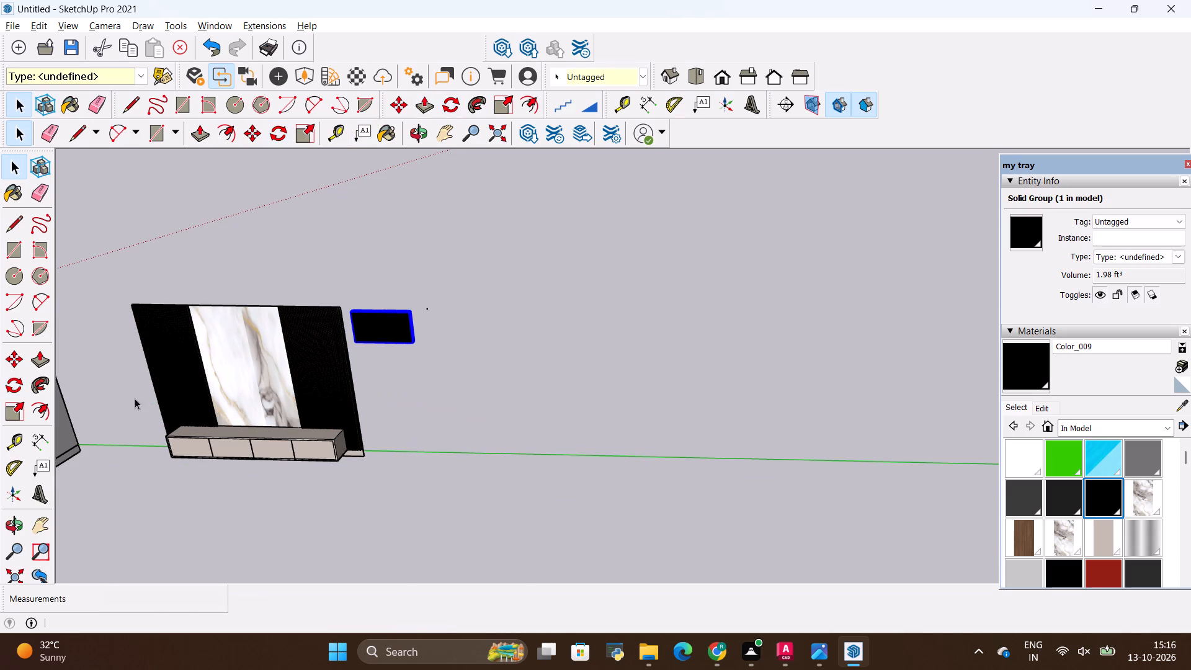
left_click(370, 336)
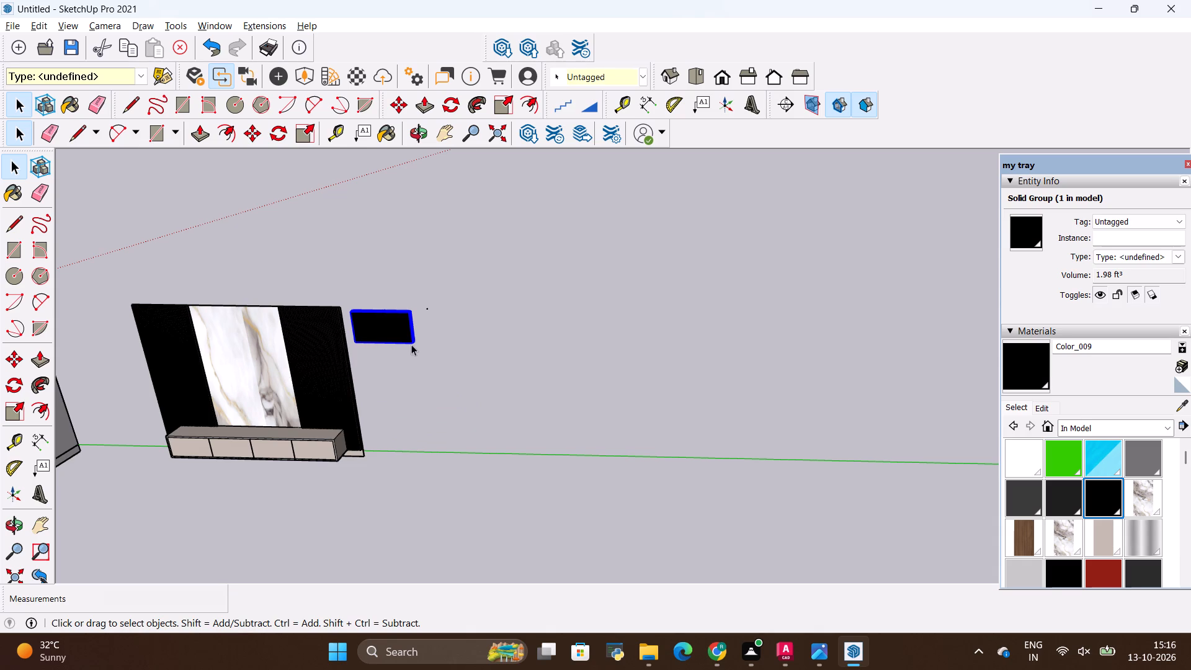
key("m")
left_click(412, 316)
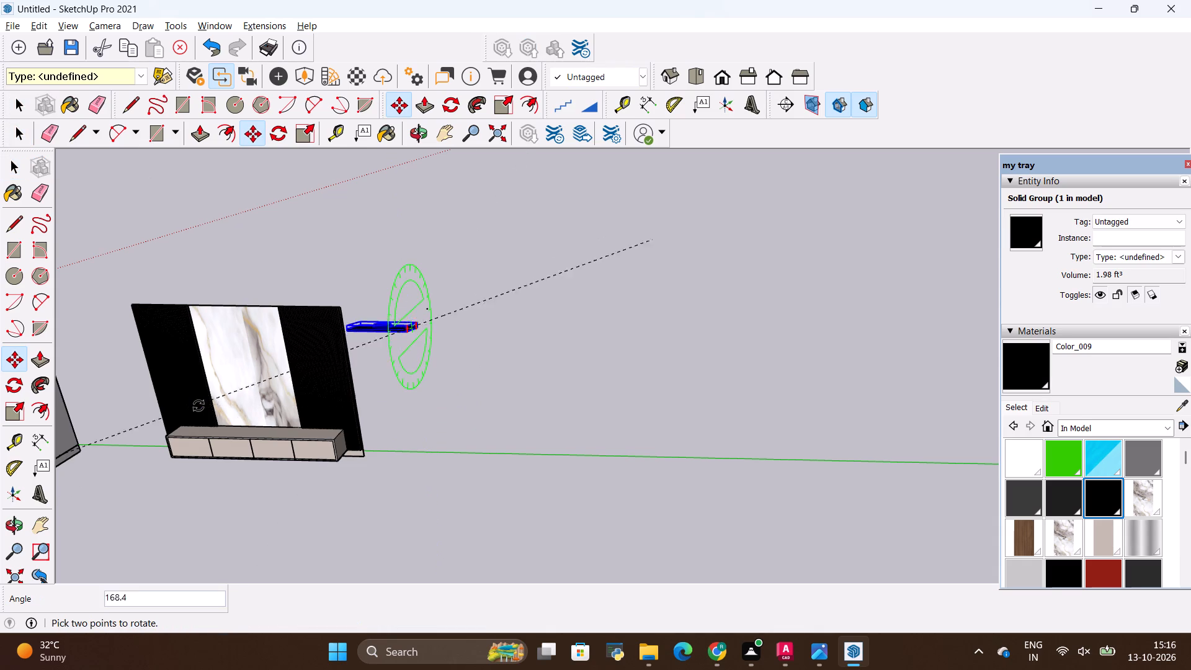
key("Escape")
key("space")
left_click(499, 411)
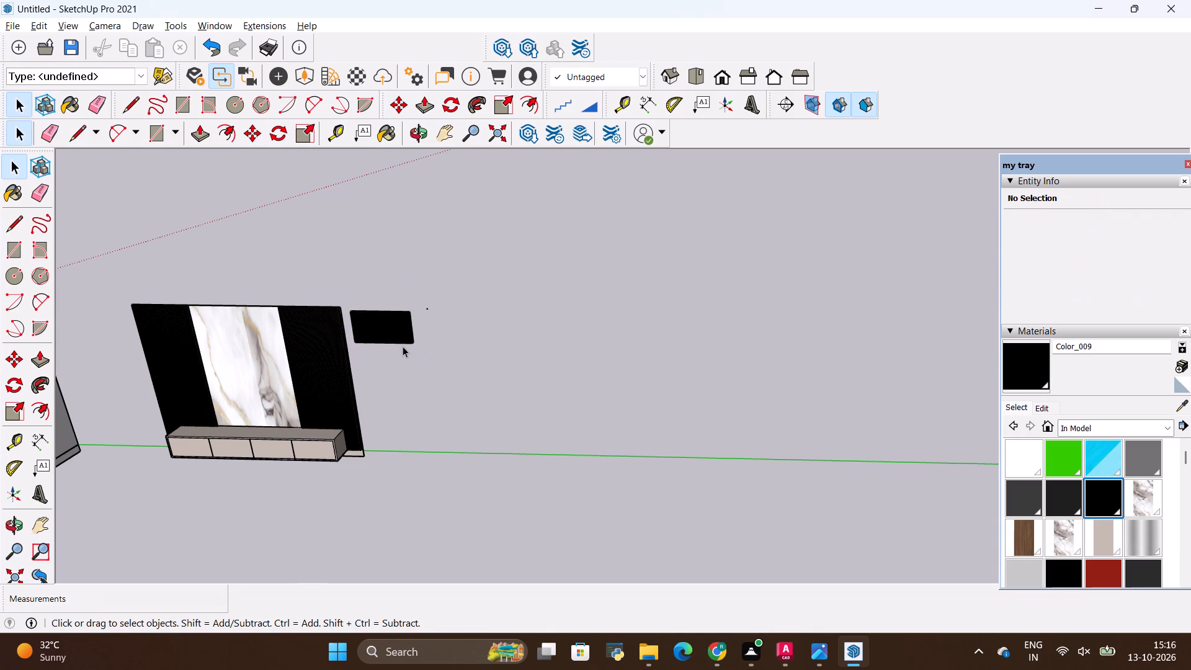
Move the black TV group from beside the wall unit onto the upper part of the marble panel.
left_click(400, 336)
key("m")
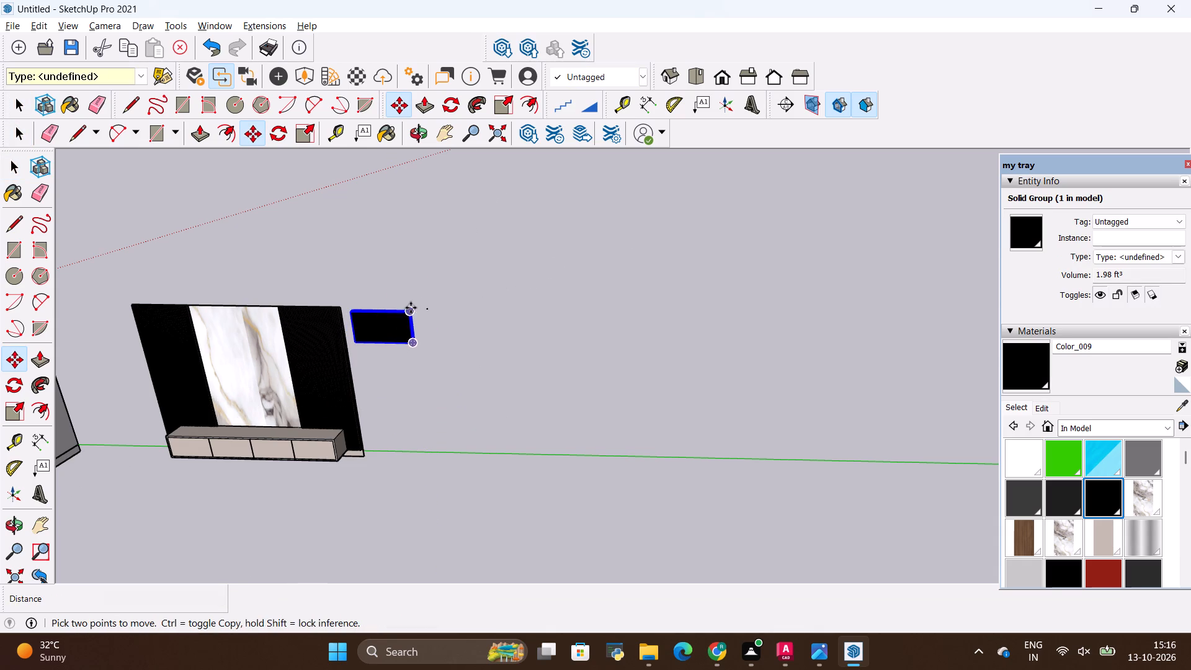
left_click(411, 308)
left_click(273, 336)
Lower the TV group about 2'3" on the marble panel so it hangs above the floating cabinet.
scroll(271, 325, "up", 8)
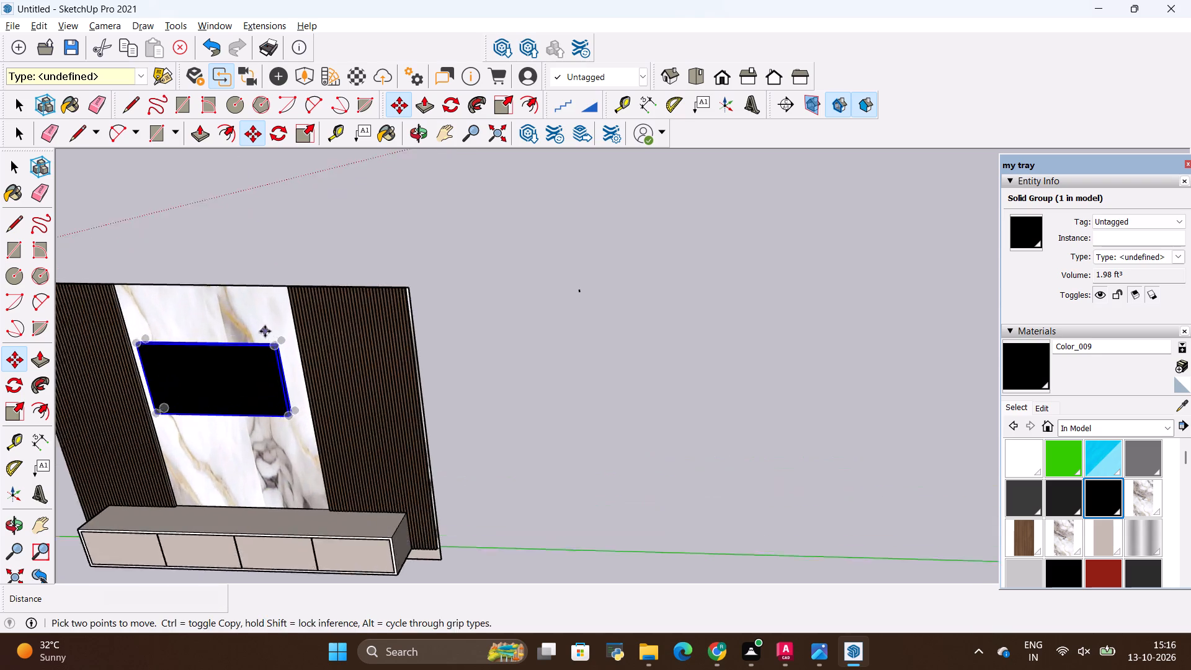
scroll(324, 337, "down", 3)
scroll(268, 285, "up", 18)
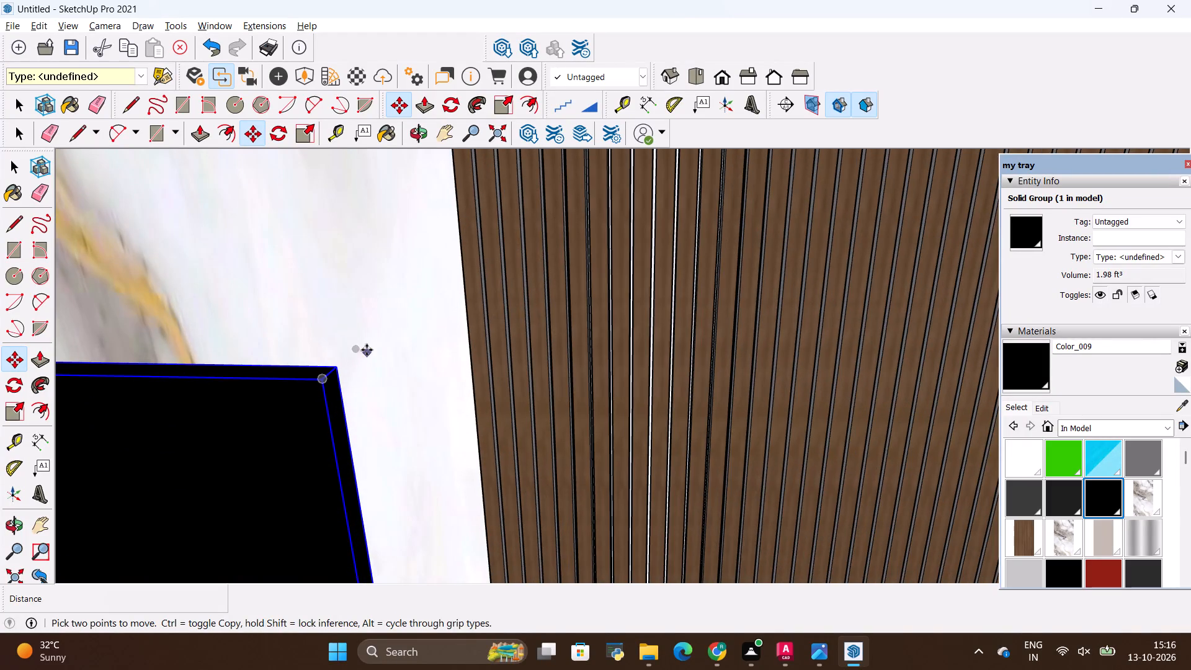
left_click(357, 349)
scroll(369, 354, "down", 4)
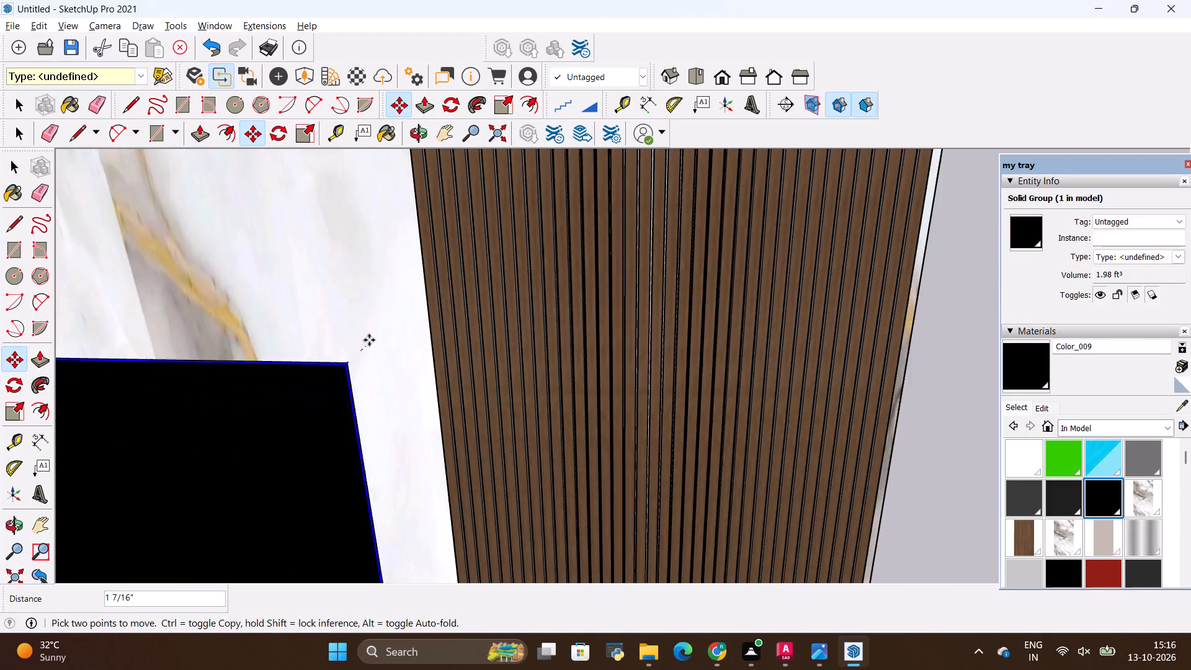
scroll(369, 340, "down", 19)
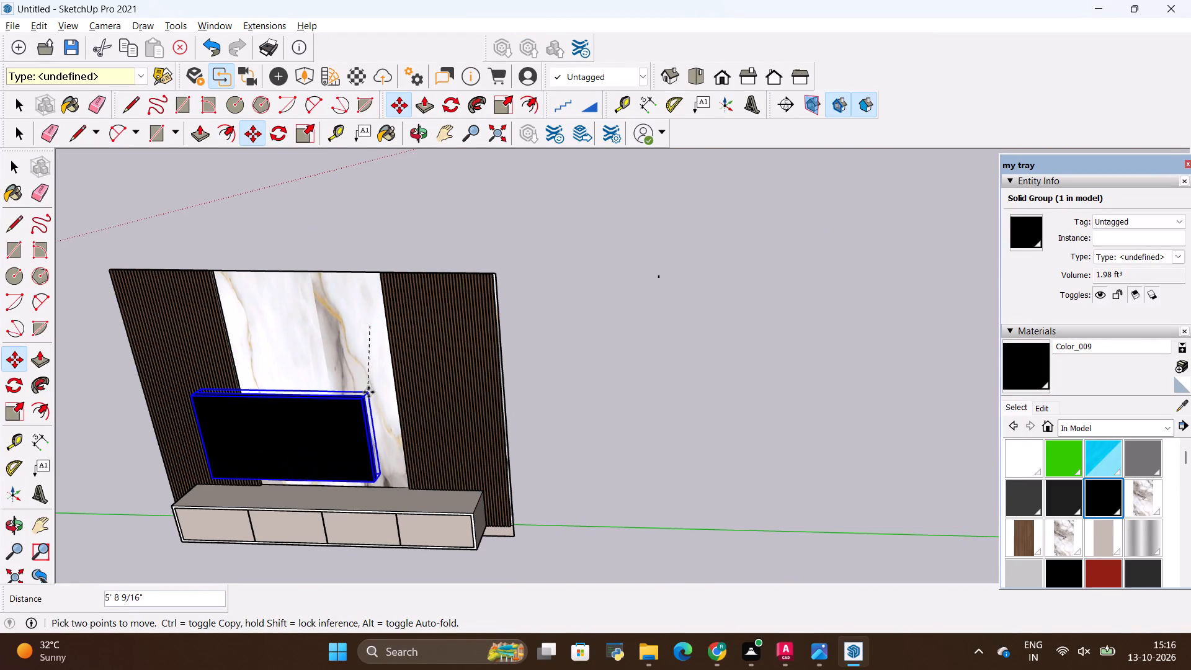
middle_click_drag(375, 424, 346, 362)
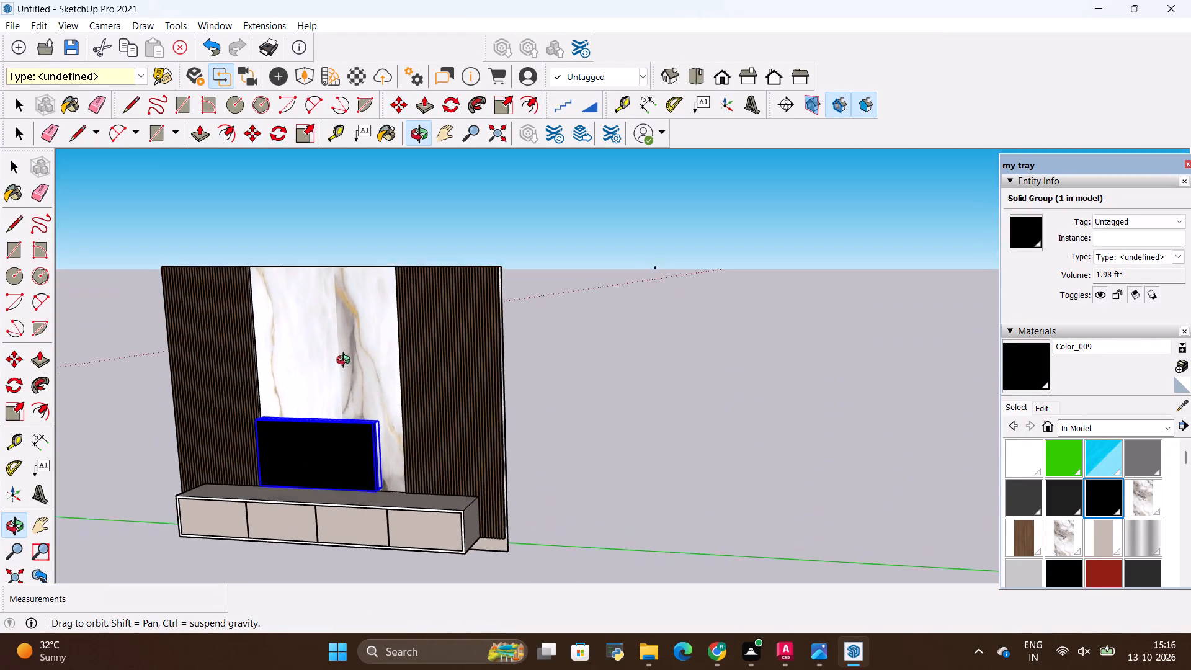
middle_click_drag(346, 362, 342, 380)
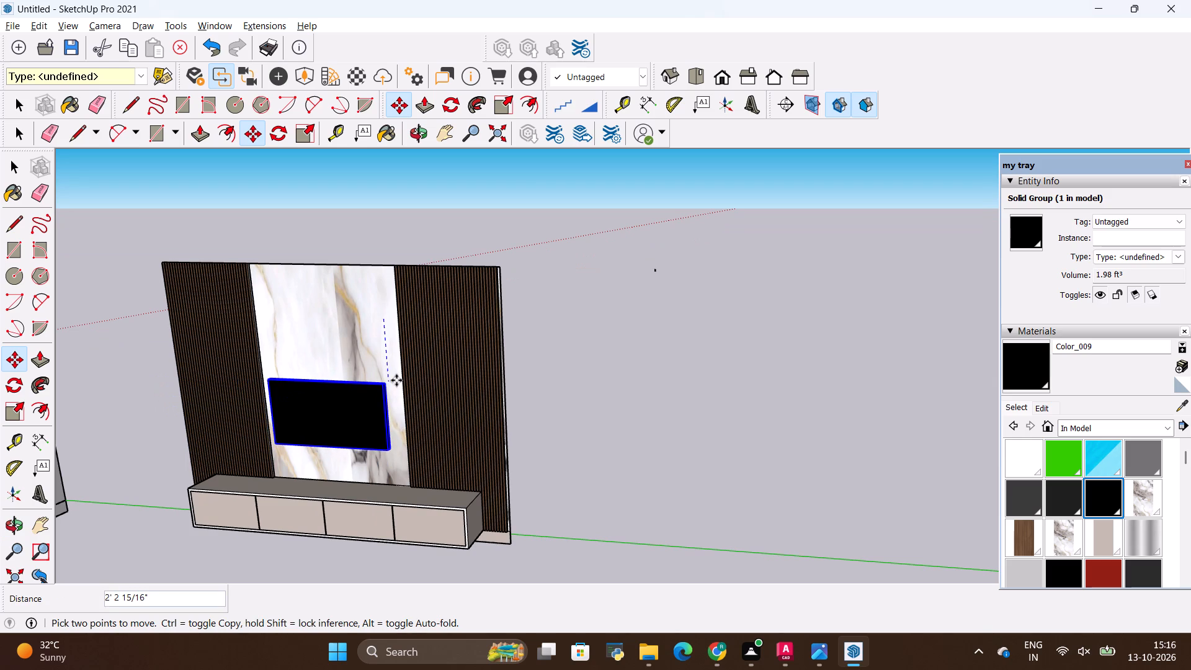
left_click(396, 380)
key("space")
left_click(603, 413)
Nudge the TV group slightly against the marble panel to refine its mounted position.
scroll(604, 413, "down", 5)
middle_click_drag(487, 480, 487, 483)
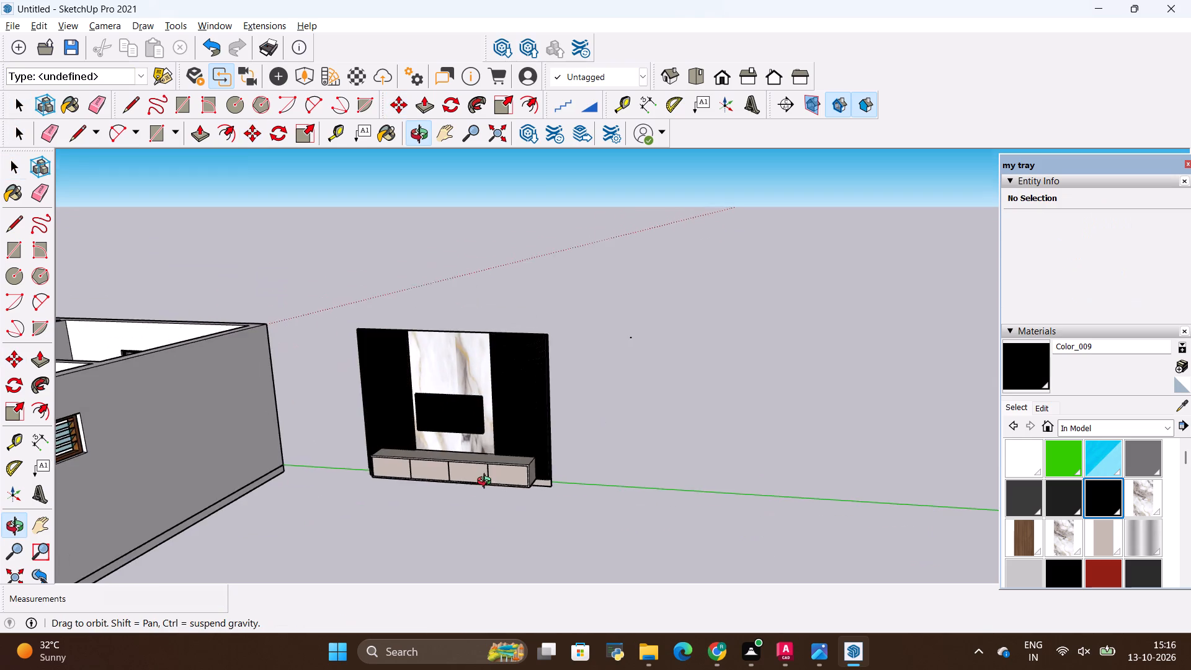
middle_click_drag(487, 483, 605, 422)
scroll(502, 395, "up", 5)
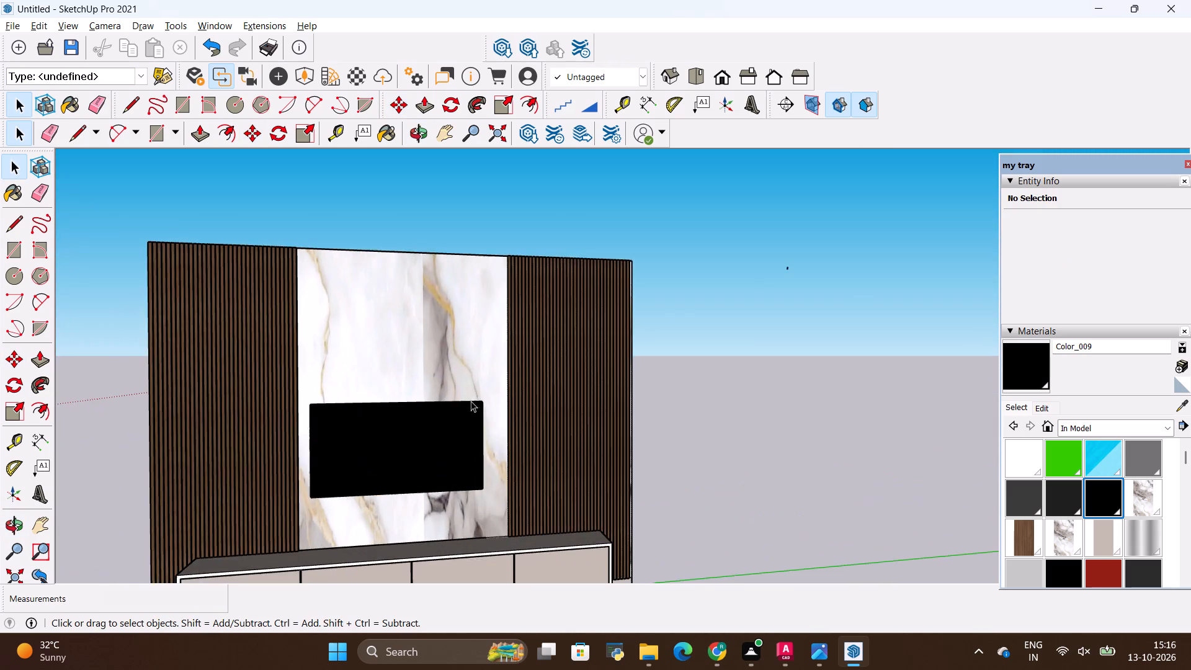
scroll(471, 401, "up", 3)
middle_click_drag(590, 391, 397, 485)
left_click(460, 408)
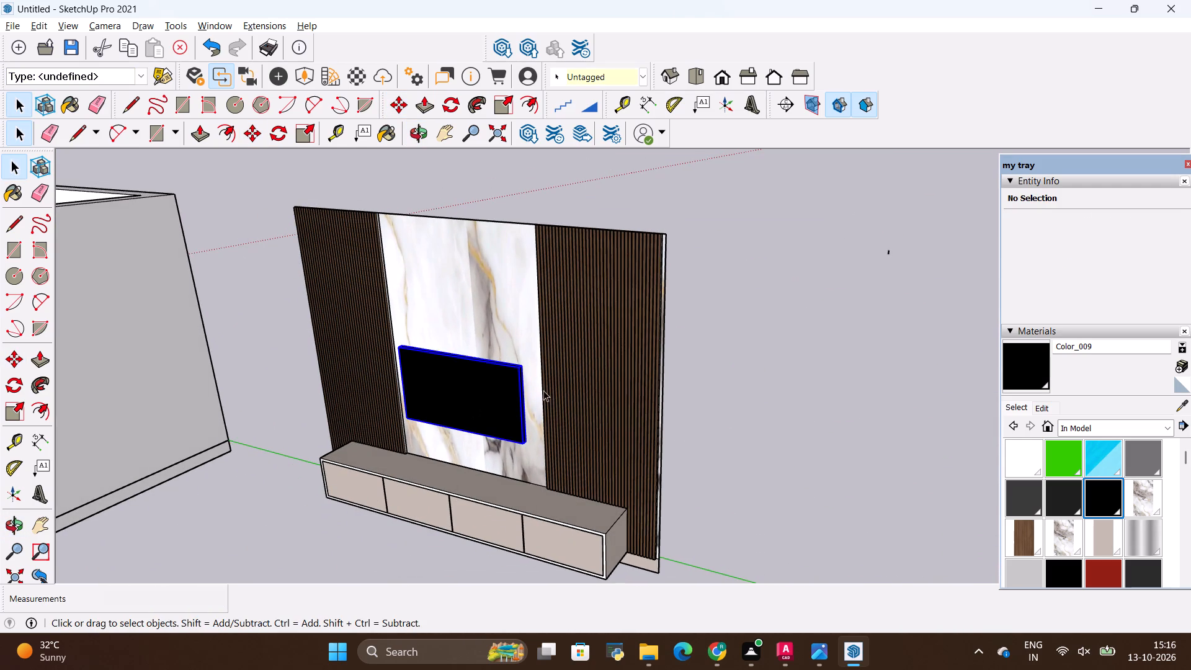
key("m")
scroll(532, 367, "up", 11)
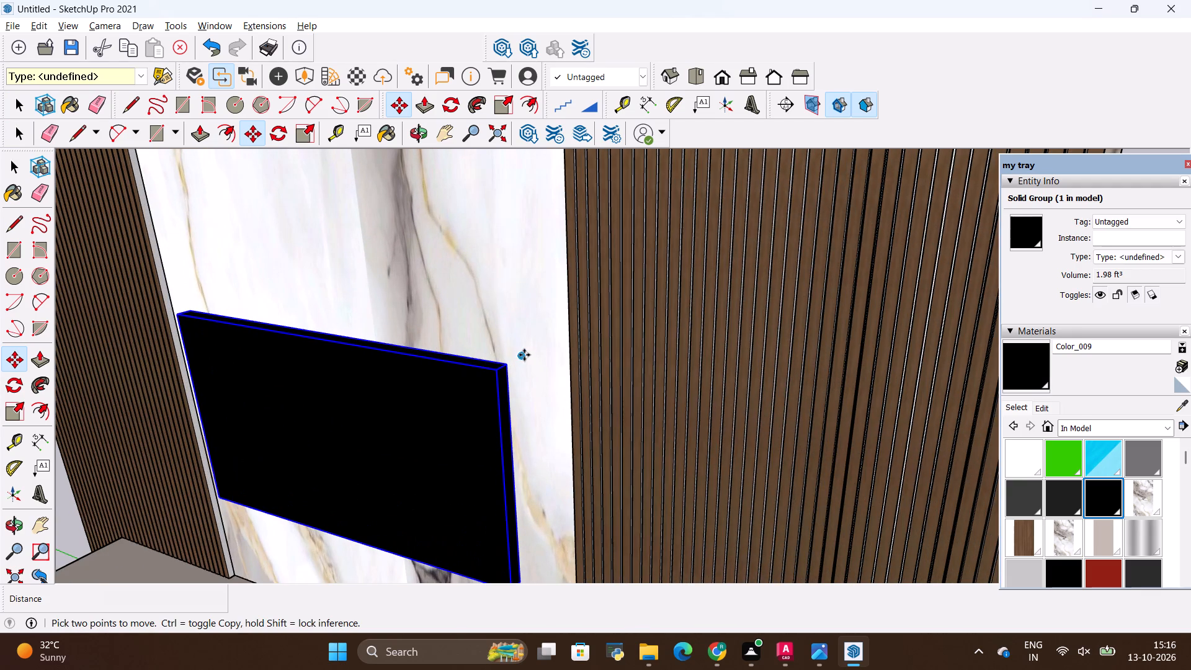
left_click(520, 354)
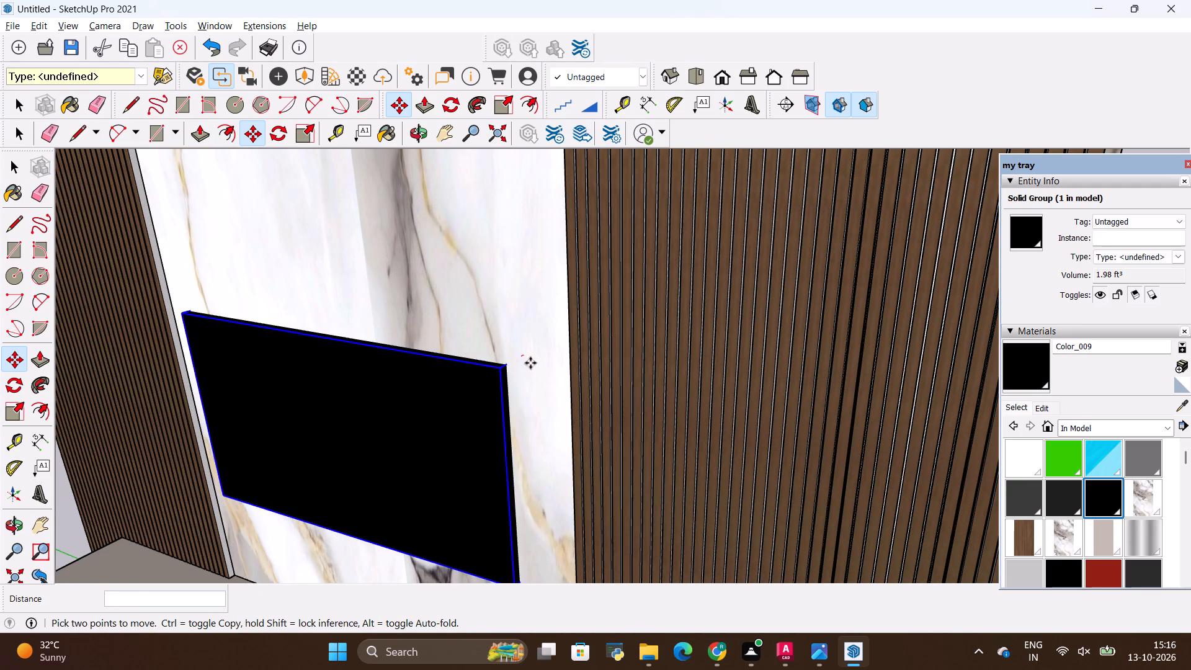
left_click(535, 365)
scroll(710, 331, "down", 10)
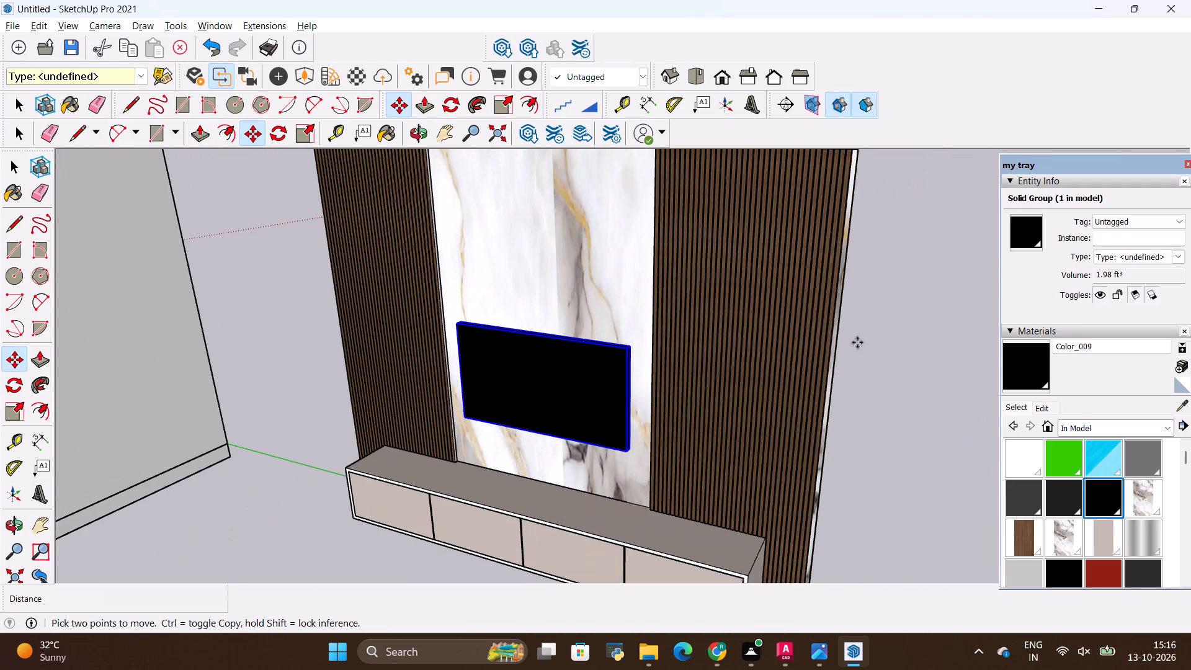
key("space")
left_click(928, 346)
Lower the TV group by about another 2 1/4" on the marble panel.
scroll(553, 449, "down", 1)
middle_click_drag(550, 455, 786, 419)
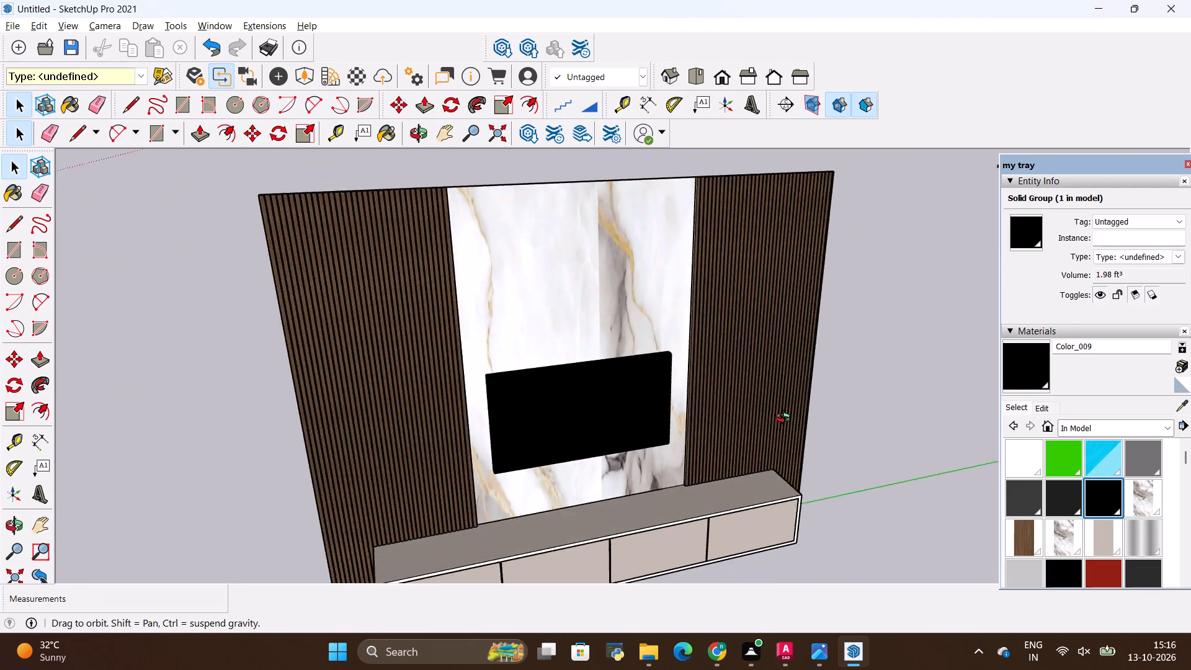
middle_click_drag(786, 419, 788, 404)
middle_click_drag(788, 393, 690, 359)
scroll(688, 360, "down", 4)
scroll(659, 366, "up", 8)
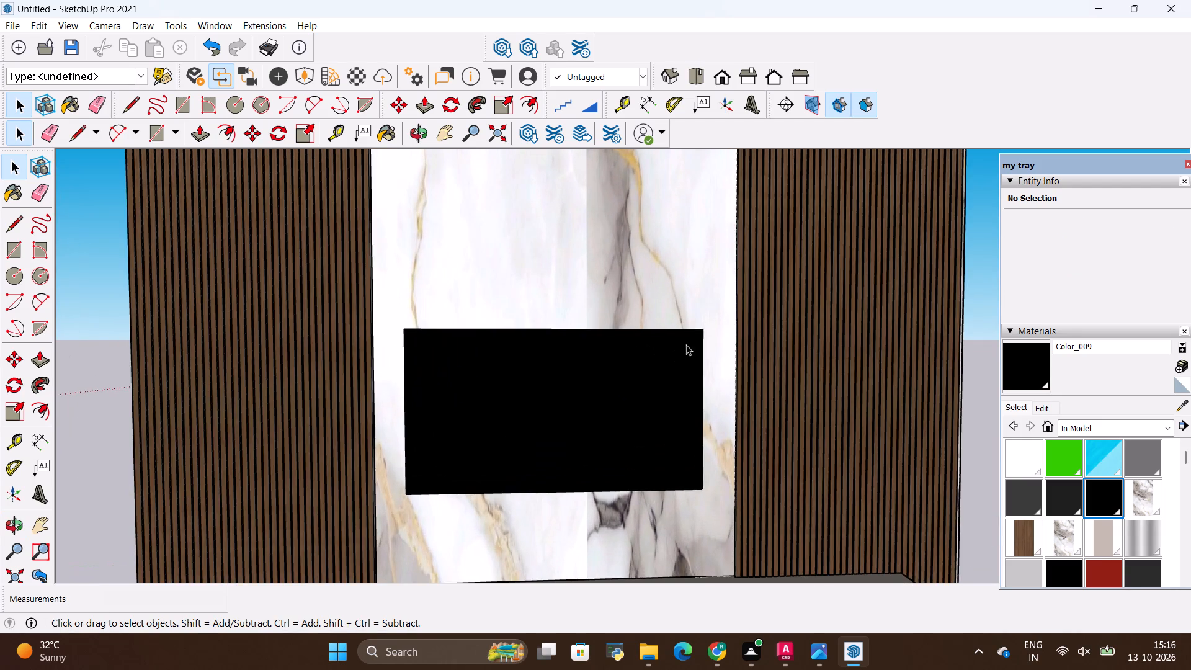
middle_click_drag(686, 344, 504, 499)
scroll(749, 367, "up", 7)
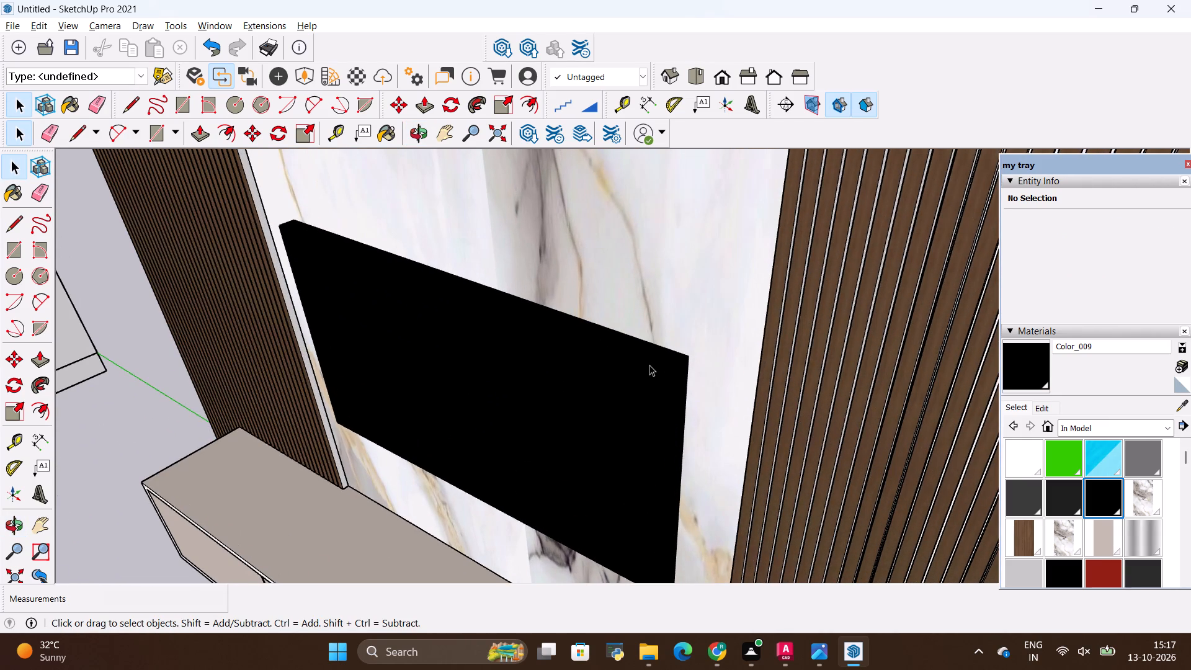
left_click(649, 365)
key("m")
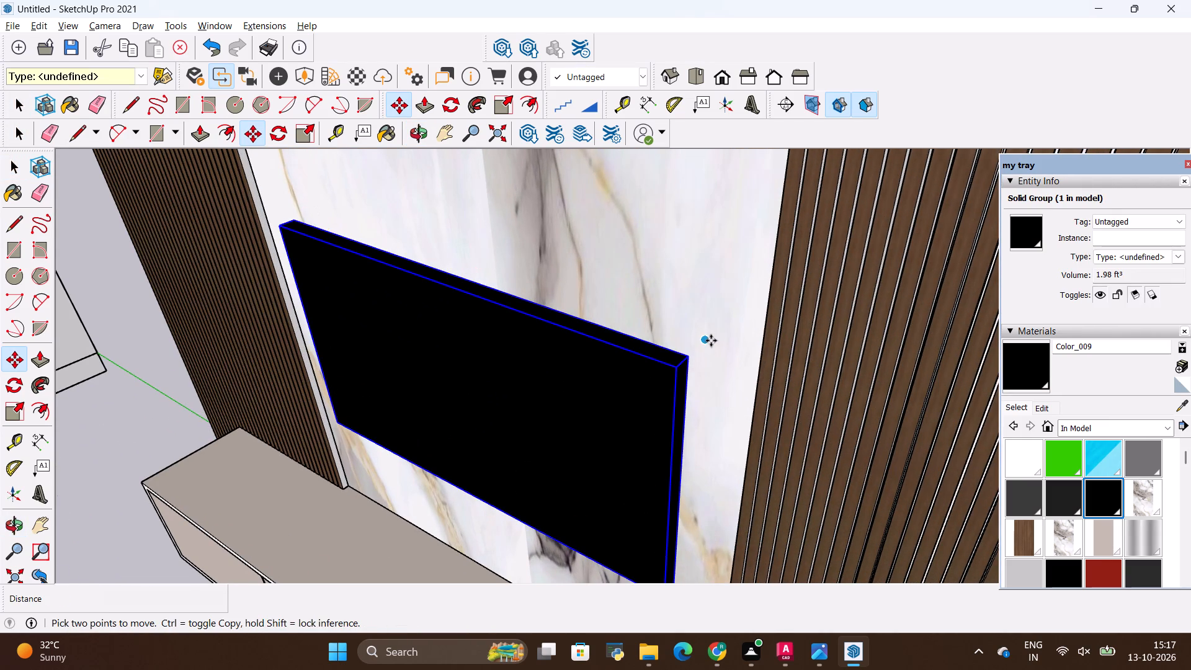
left_click(709, 339)
left_click(711, 362)
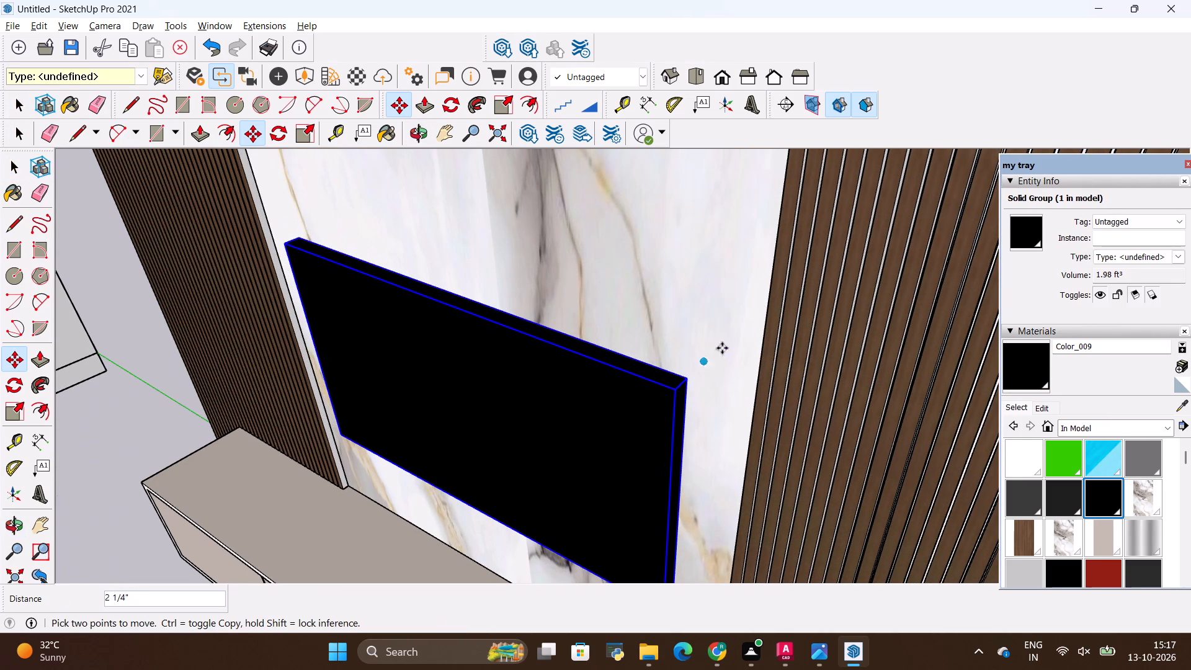
scroll(763, 309, "down", 10)
key("space")
left_click(310, 398)
Compare the TV wall unit with the reference image, checking the TV's placement and the remaining details.
scroll(647, 365, "down", 2)
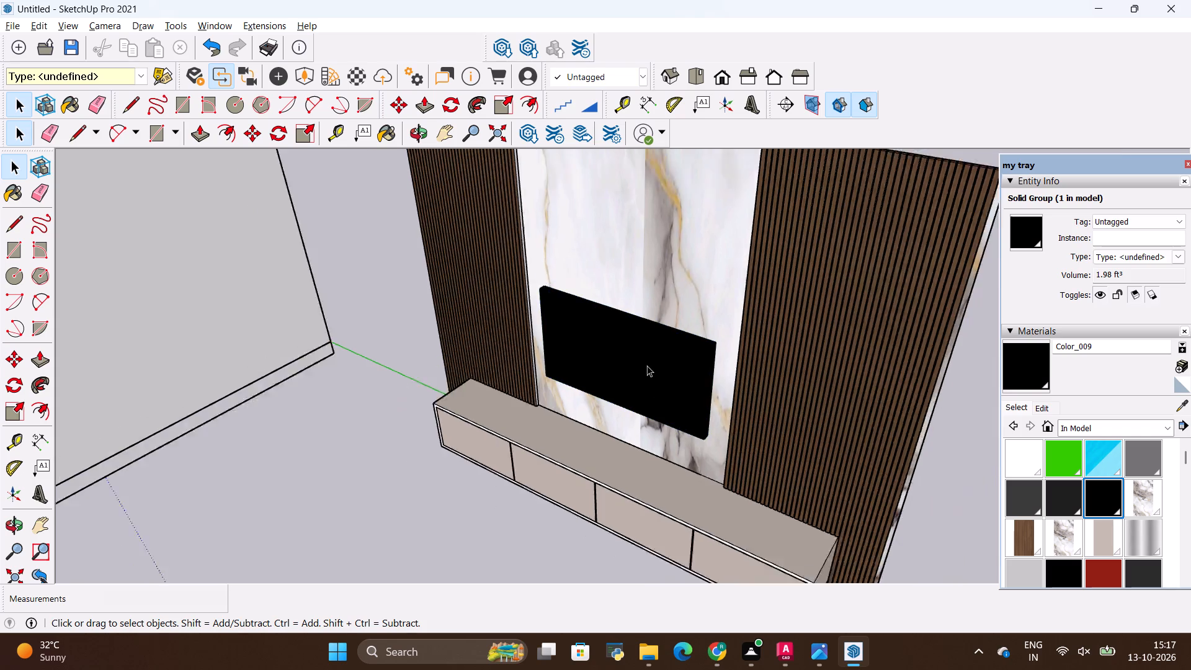
scroll(647, 365, "down", 2)
middle_click_drag(653, 391, 775, 344)
scroll(775, 344, "down", 5)
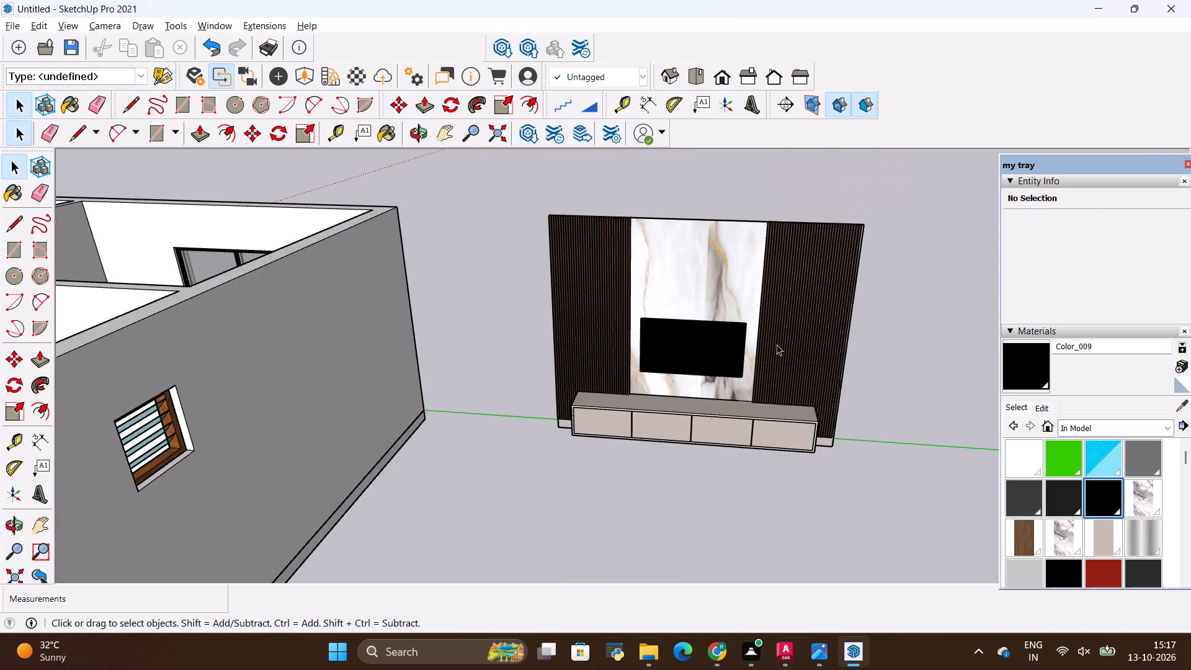
middle_click_drag(779, 349, 805, 231)
key("alt+Tab")
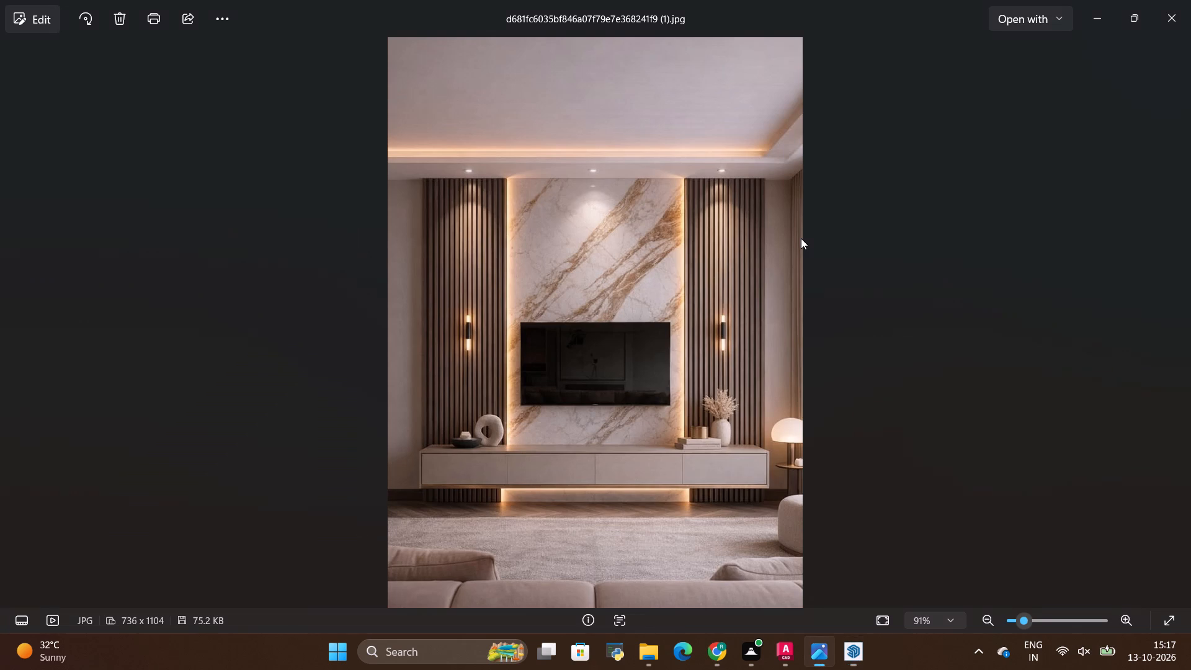
key("alt+Tab")
scroll(641, 239, "up", 3)
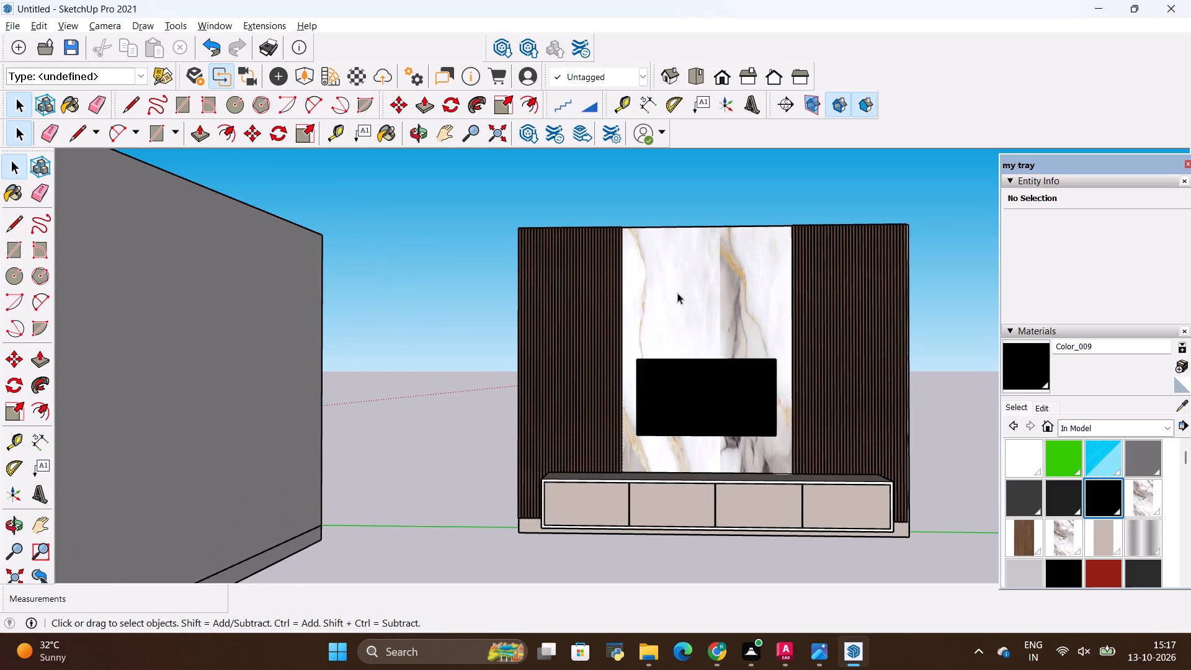
middle_click_drag(662, 292, 695, 352)
key("alt+Tab")
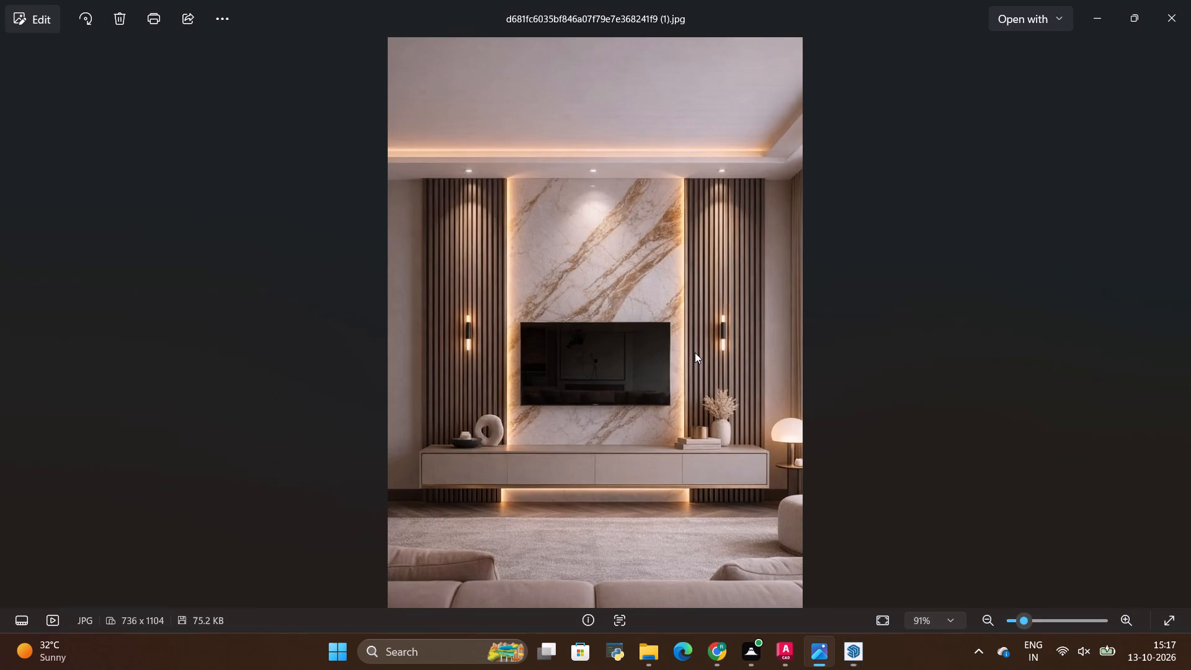
key("alt+Tab")
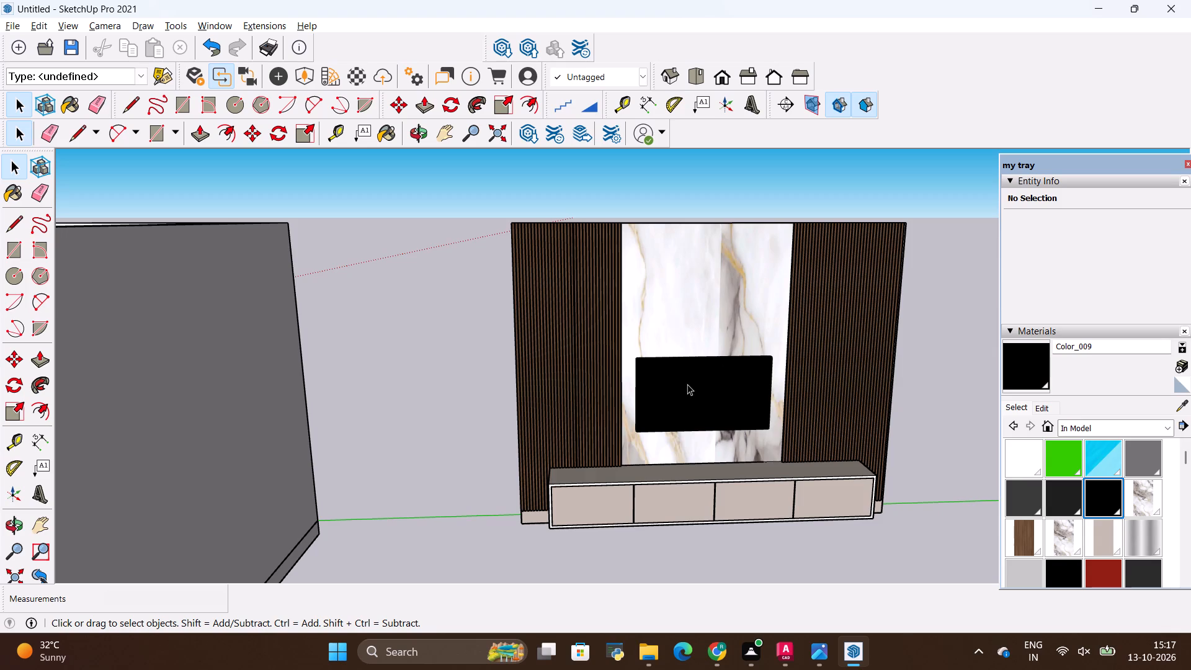
key("alt+Tab")
key("alt+Tab")
key("alt+Tab")
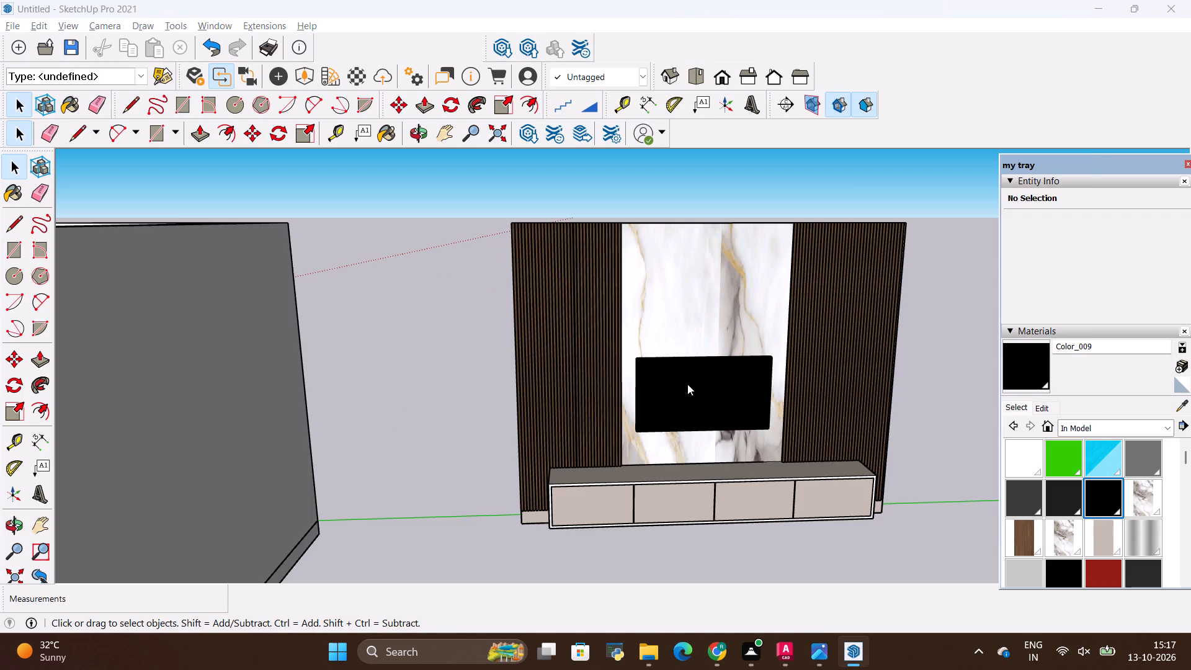
key("alt+Tab")
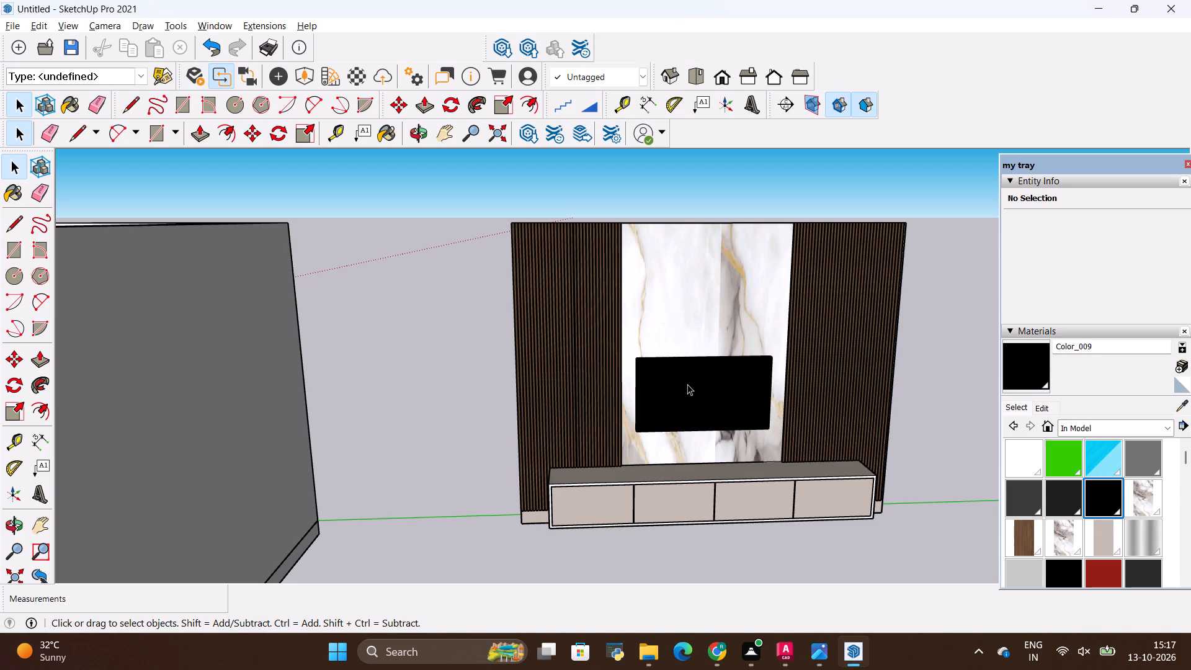
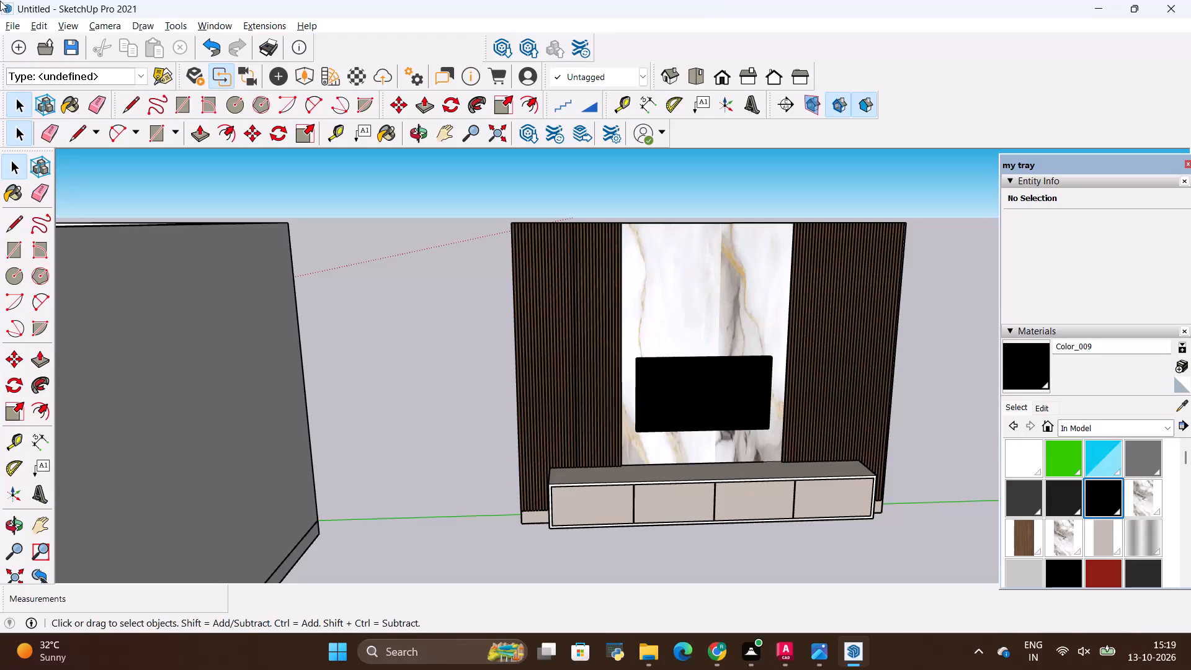
Compare the TV wall unit's proportions, TV position and missing details with the reference image.
scroll(566, 341, "down", 2)
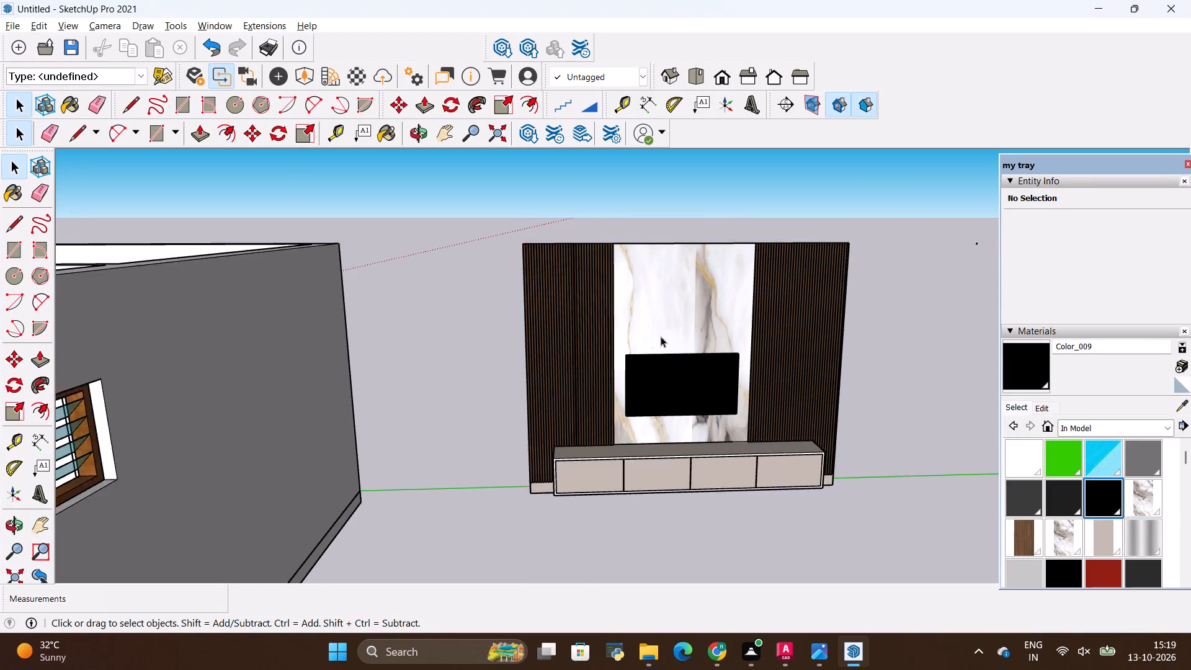
scroll(661, 336, "down", 1)
scroll(664, 336, "up", 7)
scroll(667, 335, "down", 7)
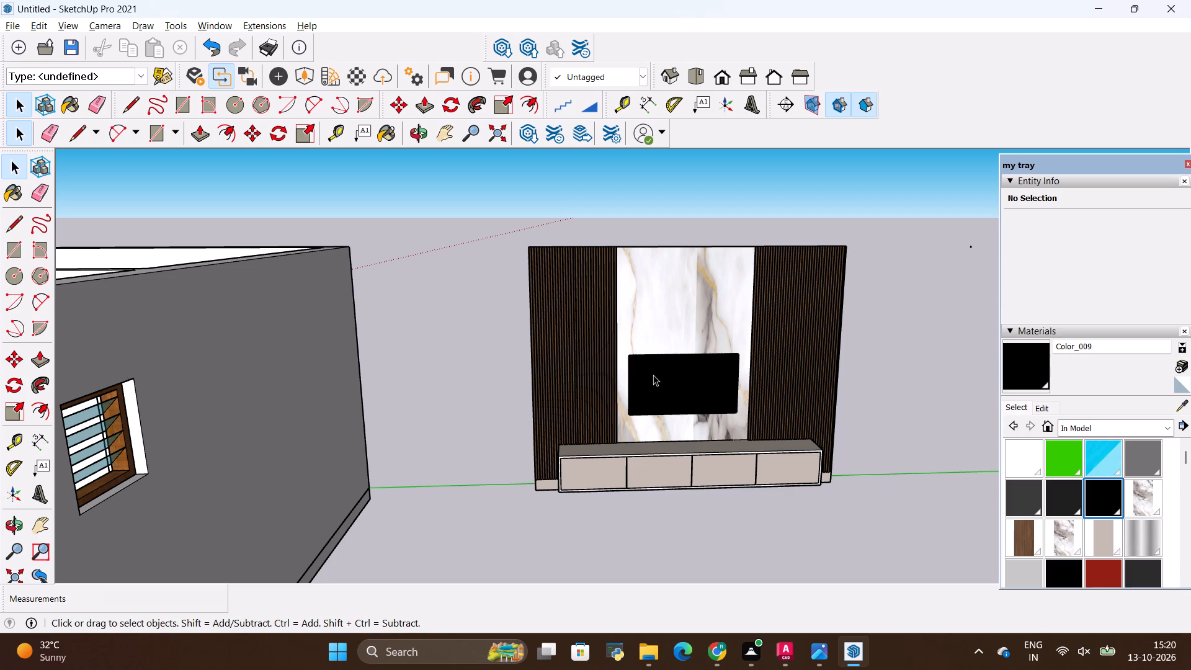
key("alt+Tab")
key("alt+Tab")
key("alt+Tab")
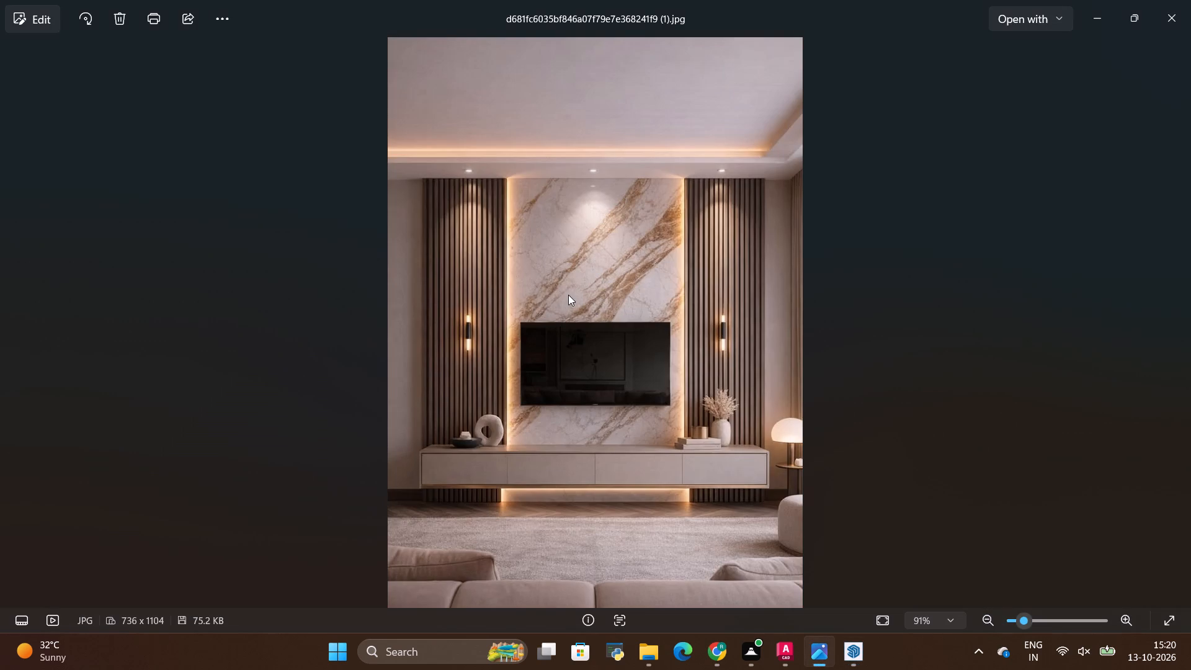
key("alt+Tab")
Move the TV wall unit and TV groups together about 20'4" into the corner room, snapping their top corner to its back wall.
left_click_drag(475, 207, 589, 389)
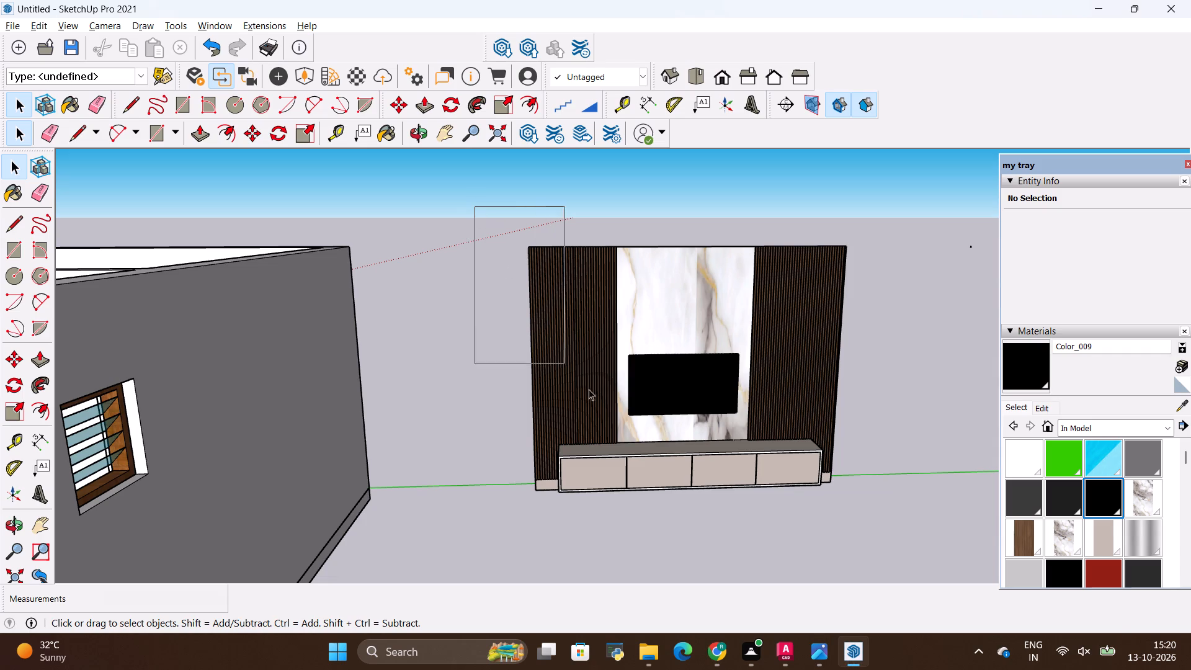
left_click_drag(589, 389, 860, 525)
scroll(778, 361, "up", 3)
scroll(803, 324, "down", 2)
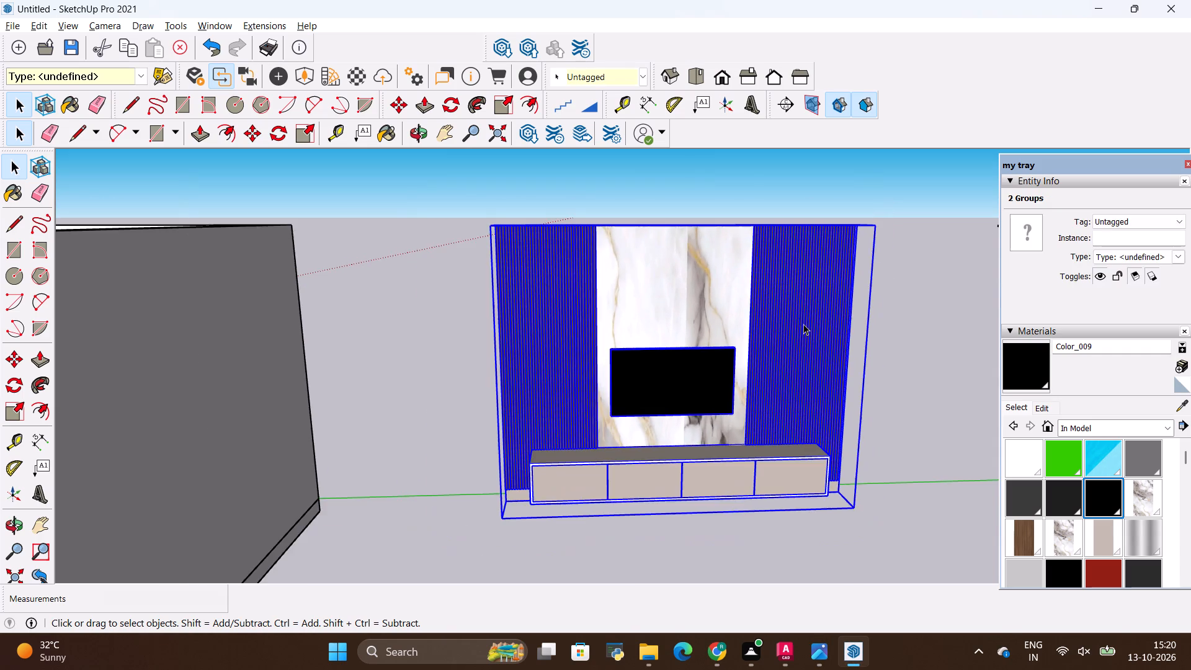
middle_click_drag(803, 323, 745, 471)
key("m")
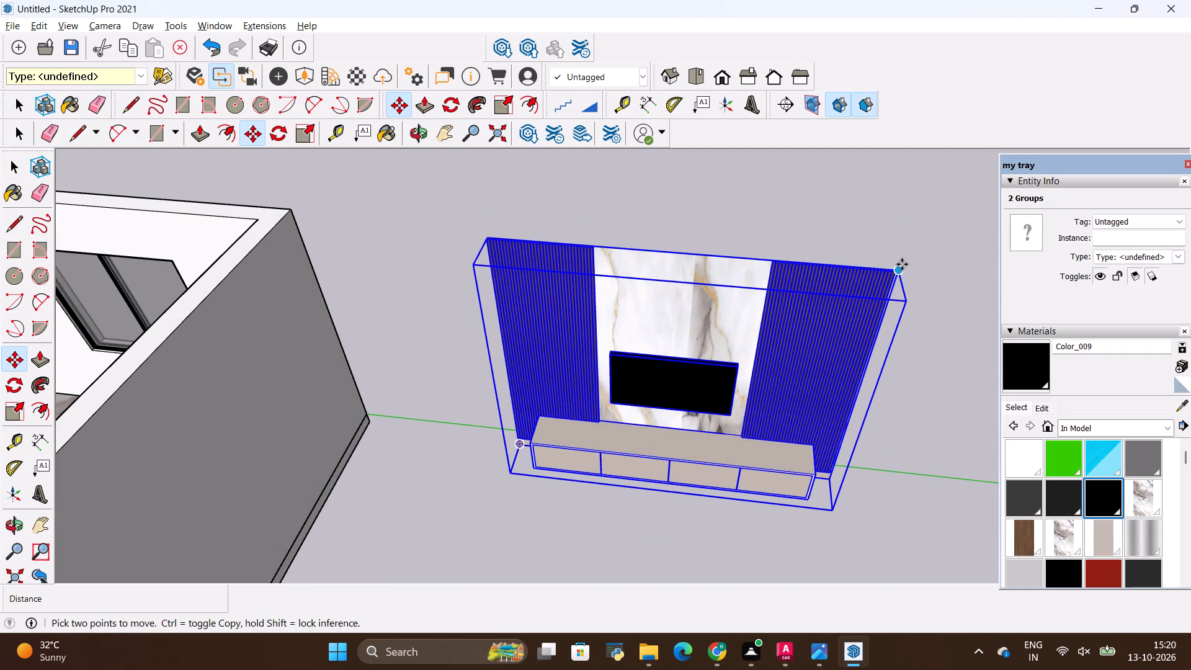
left_click(901, 270)
scroll(775, 295, "down", 6)
scroll(851, 292, "down", 6)
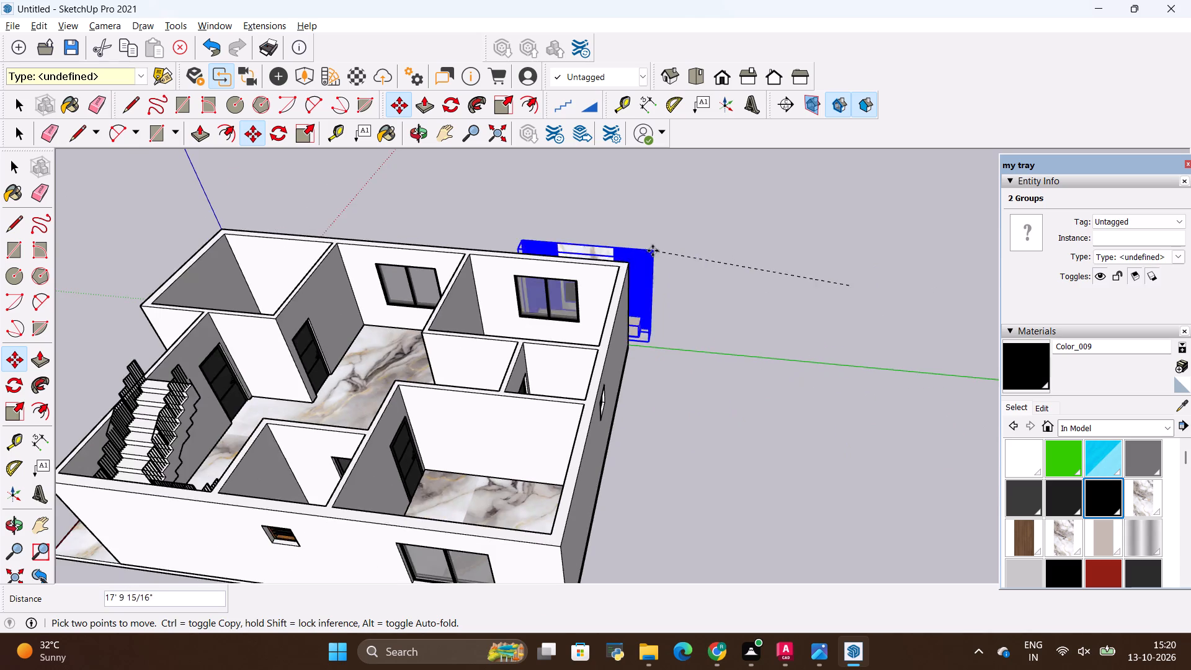
scroll(640, 265, "up", 8)
scroll(589, 270, "up", 7)
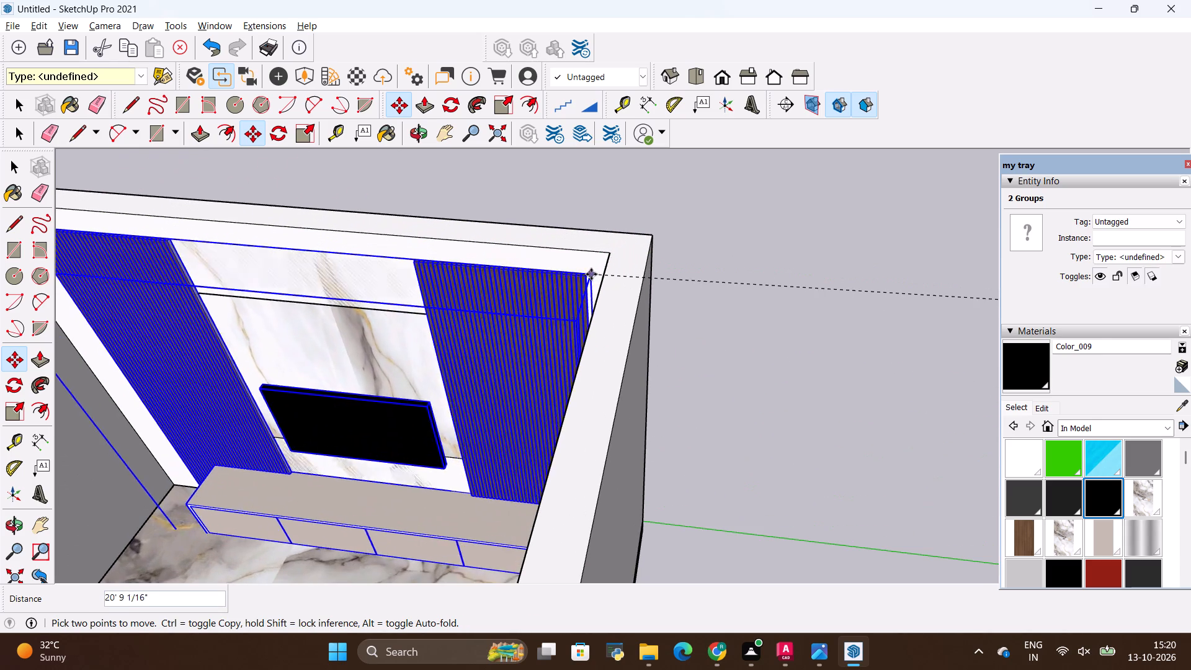
left_click(606, 266)
key("space")
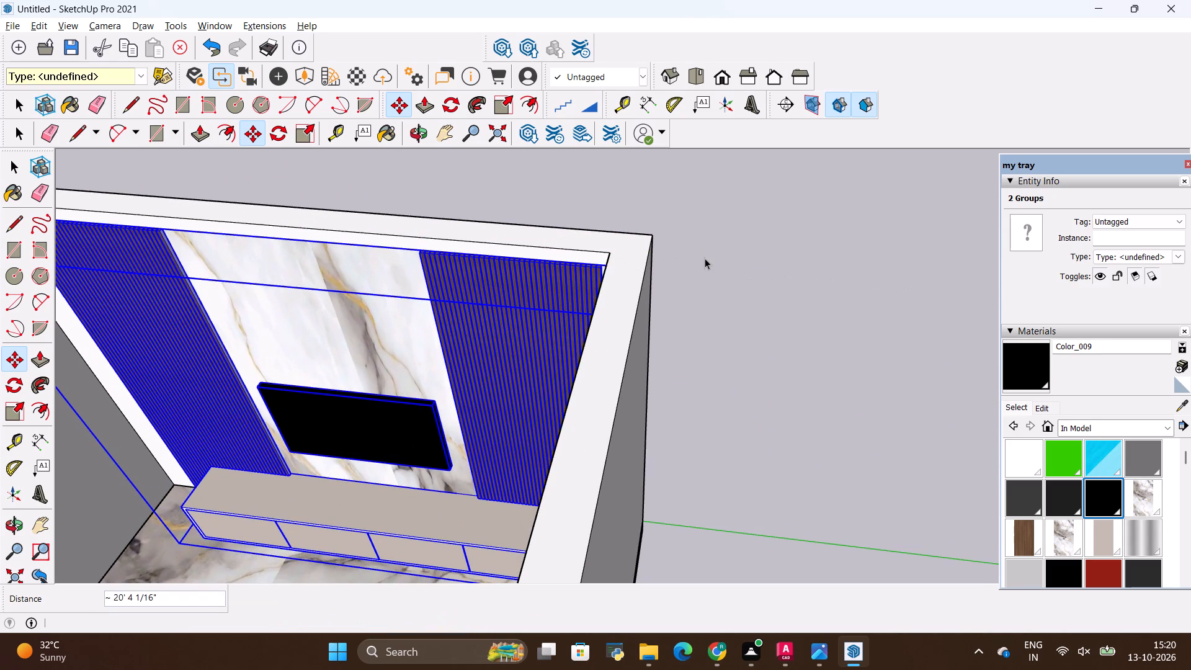
left_click(705, 258)
Move only the wall unit group, without the TV, about 14'5" along the green axis to the middle hall's back wall.
scroll(593, 237, "up", 13)
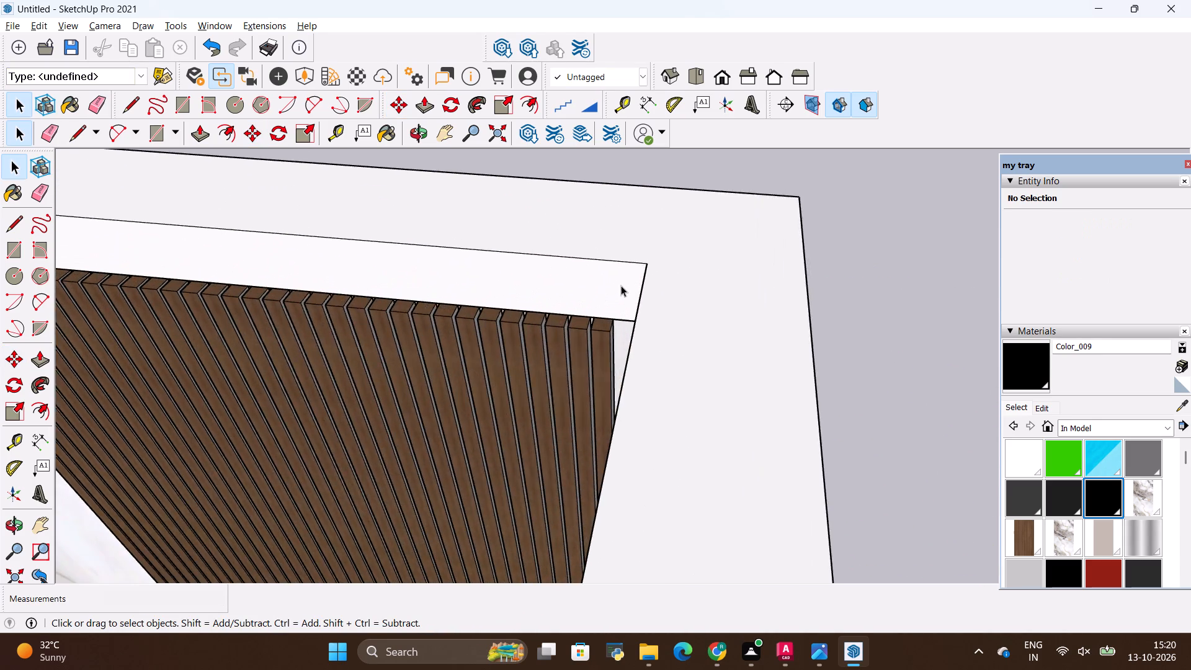
scroll(621, 285, "down", 16)
middle_click_drag(599, 385, 688, 268)
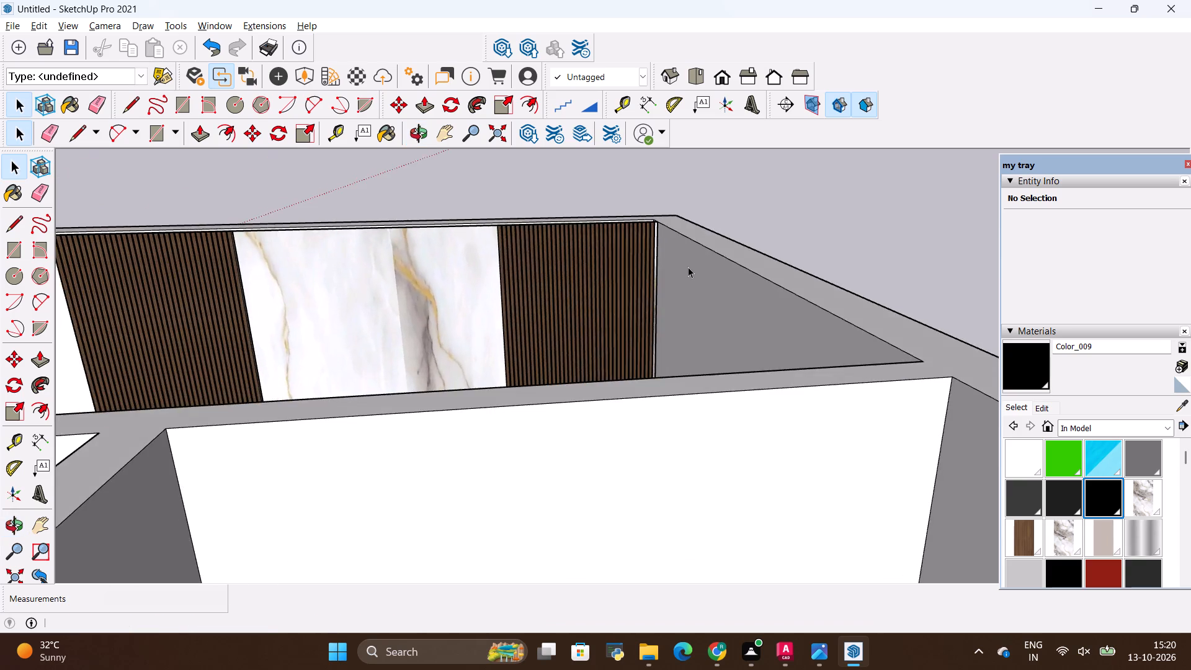
scroll(688, 267, "down", 10)
middle_click_drag(676, 270, 640, 508)
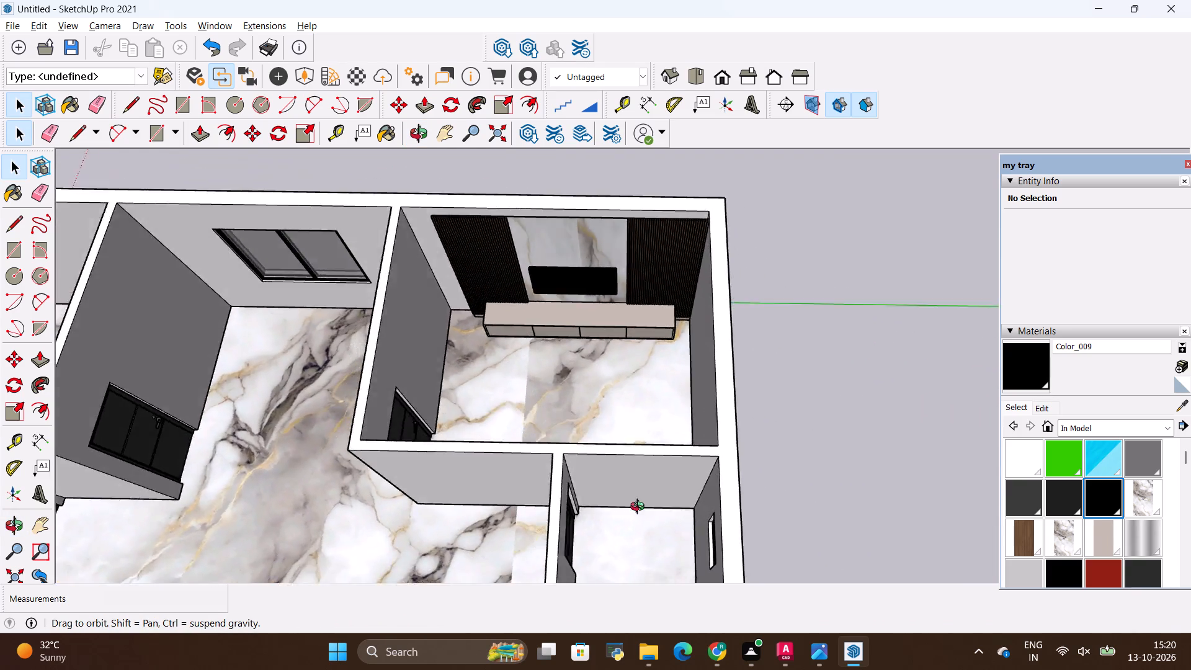
middle_click_drag(640, 508, 543, 457)
scroll(645, 276, "up", 4)
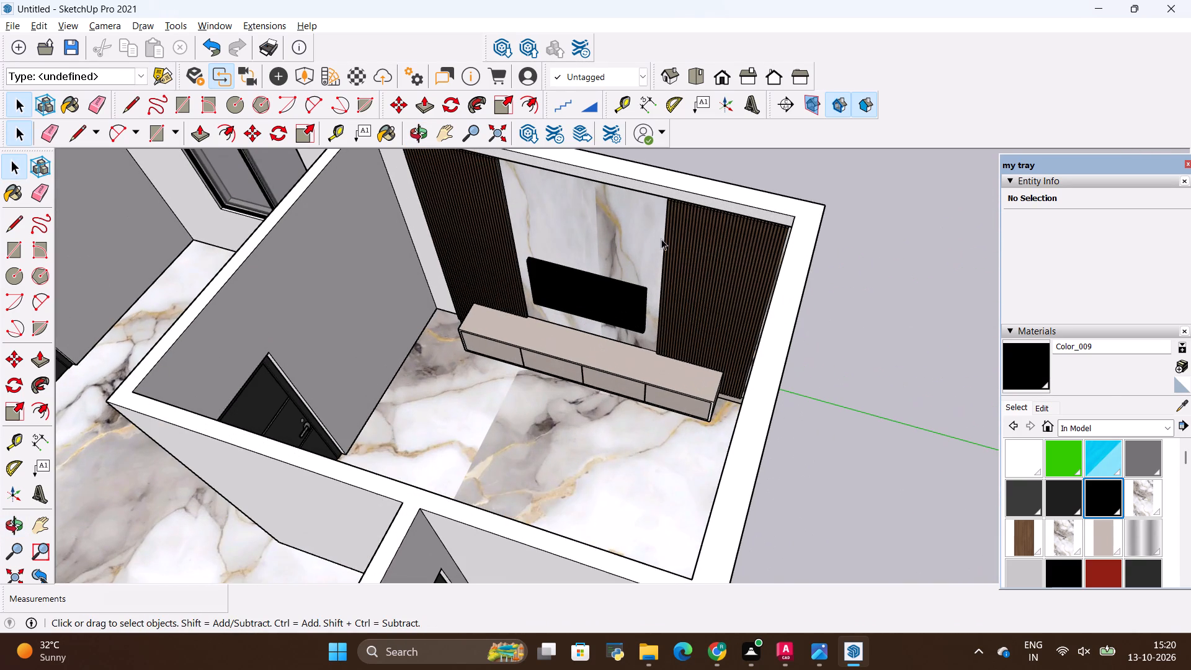
left_click(677, 232)
key("m")
key("m")
scroll(803, 201, "up", 1)
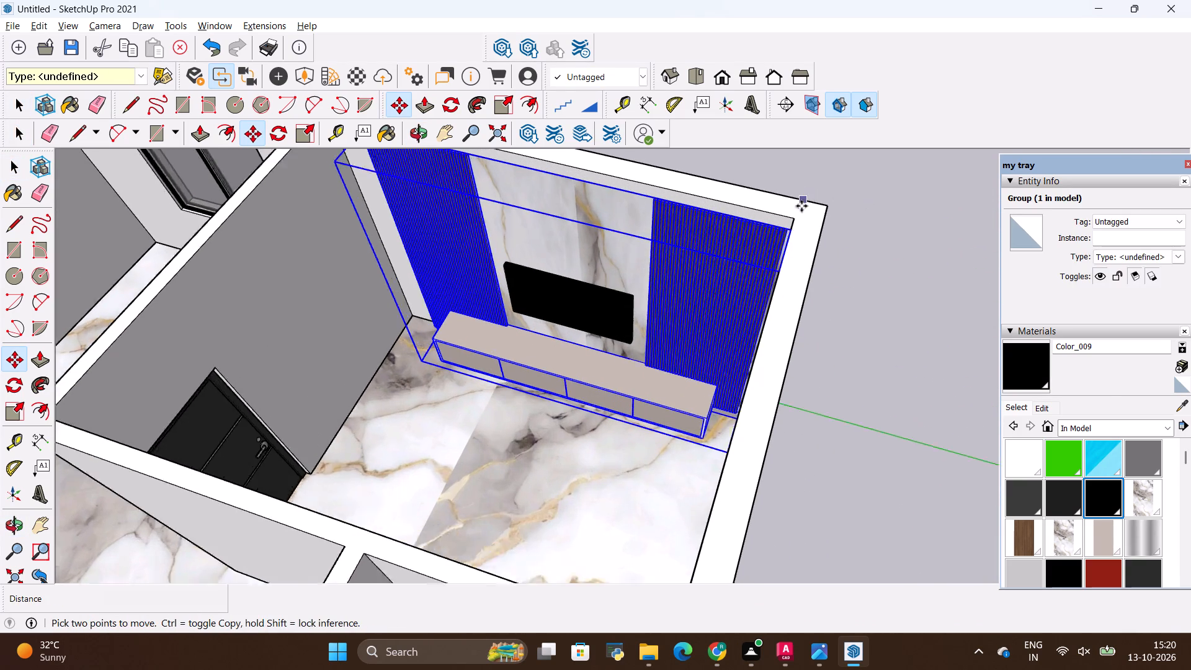
scroll(801, 206, "up", 4)
left_click(788, 235)
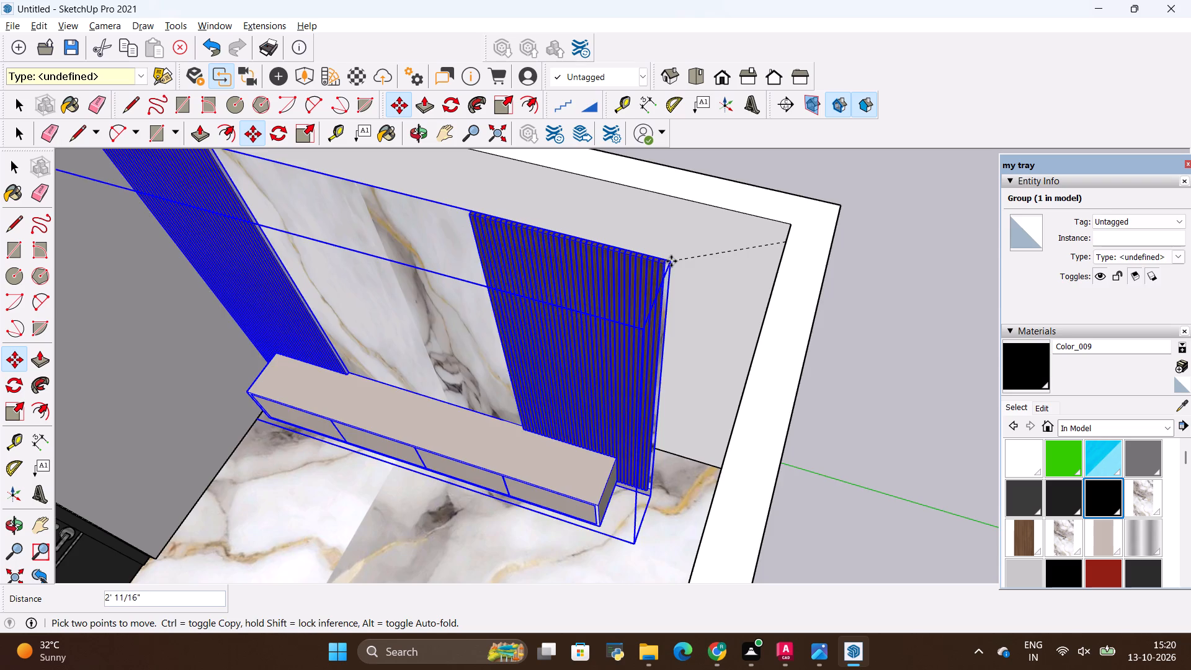
scroll(712, 270, "down", 18)
scroll(506, 219, "up", 7)
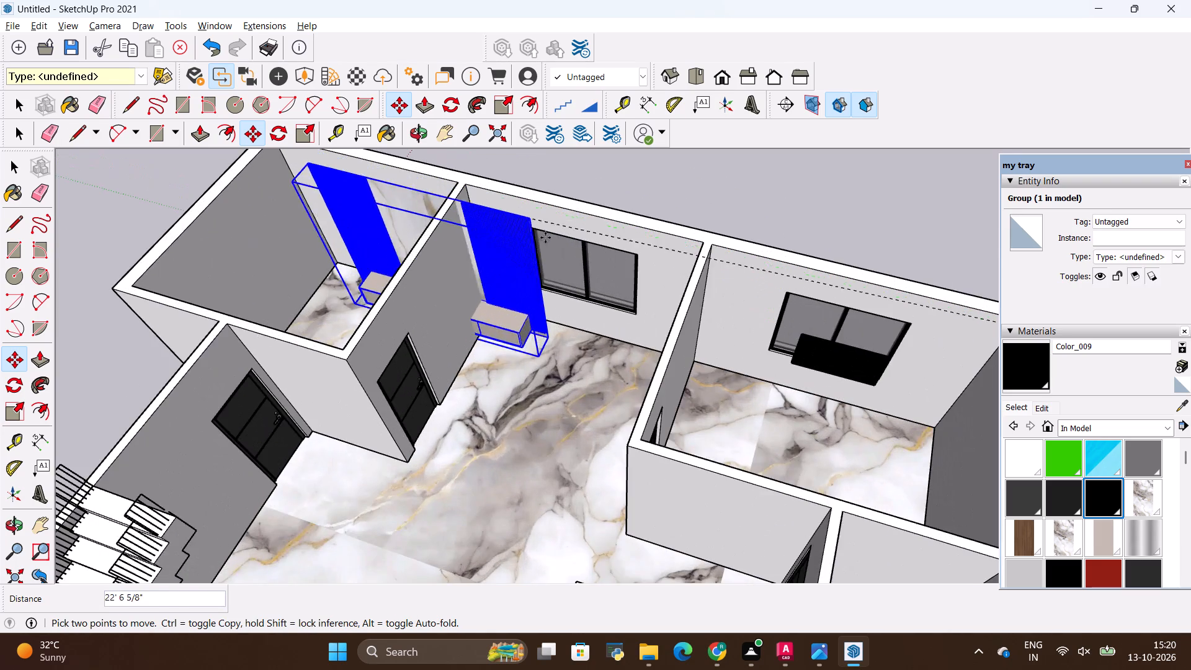
middle_click_drag(547, 242, 713, 237)
scroll(703, 224, "up", 7)
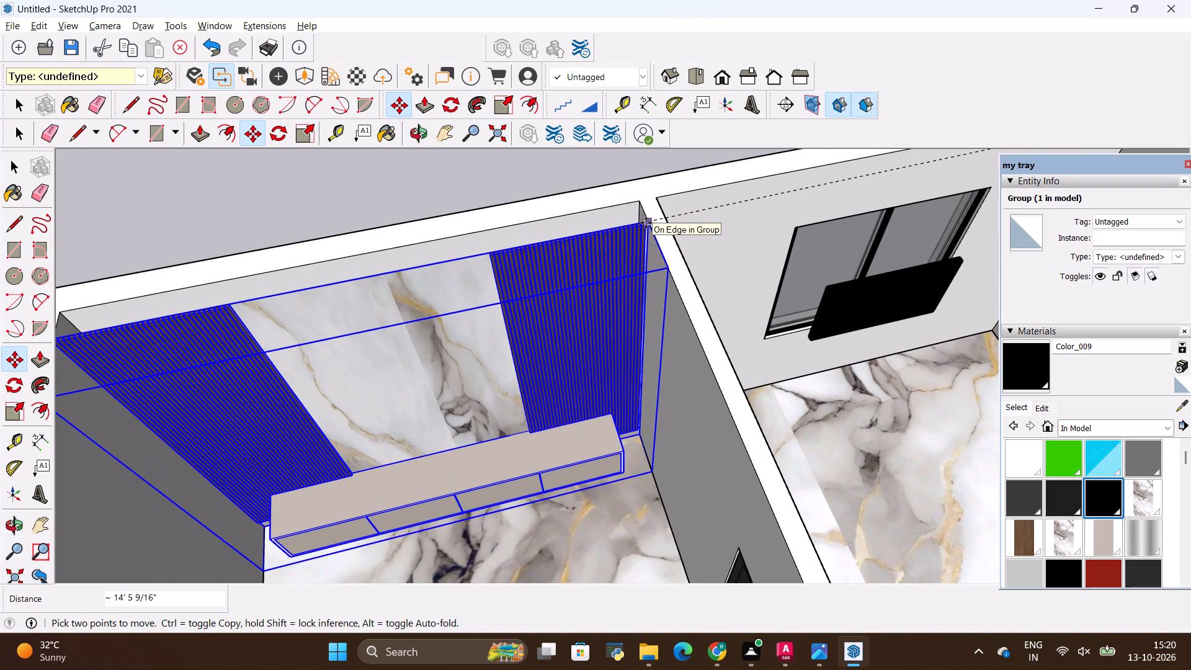
scroll(638, 213, "up", 3)
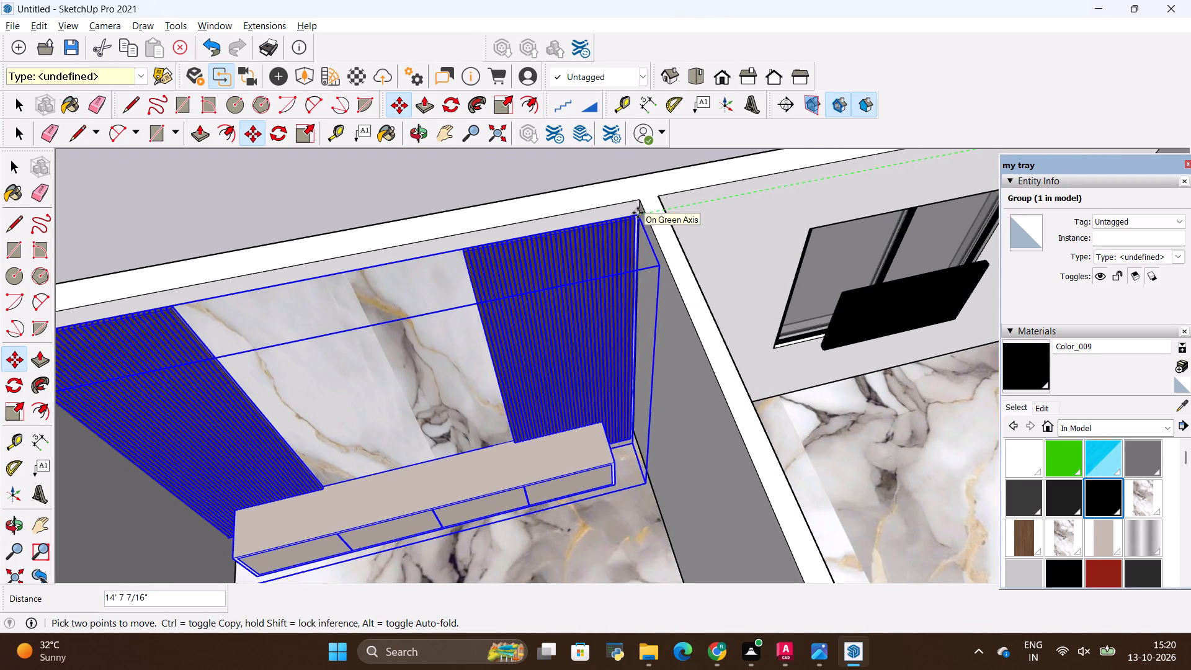
scroll(638, 213, "up", 6)
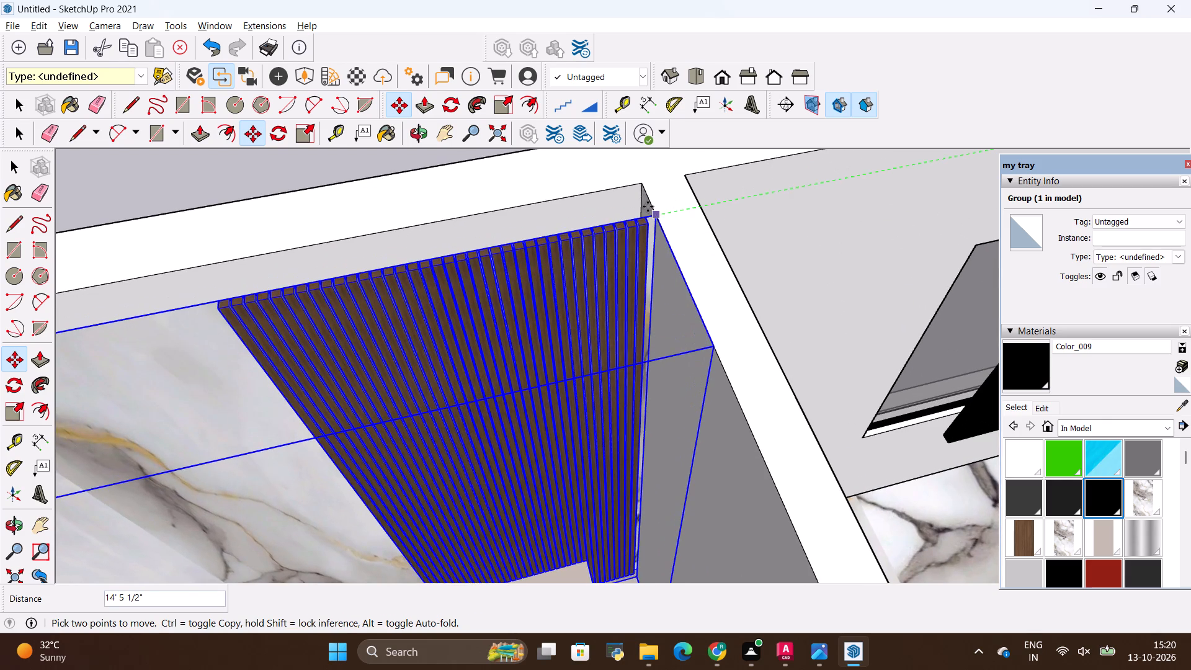
left_click(648, 207)
Shift the wall unit group about 1 7/8" so its upper corner meets the hall's side wall near the back corner.
scroll(699, 251, "down", 10)
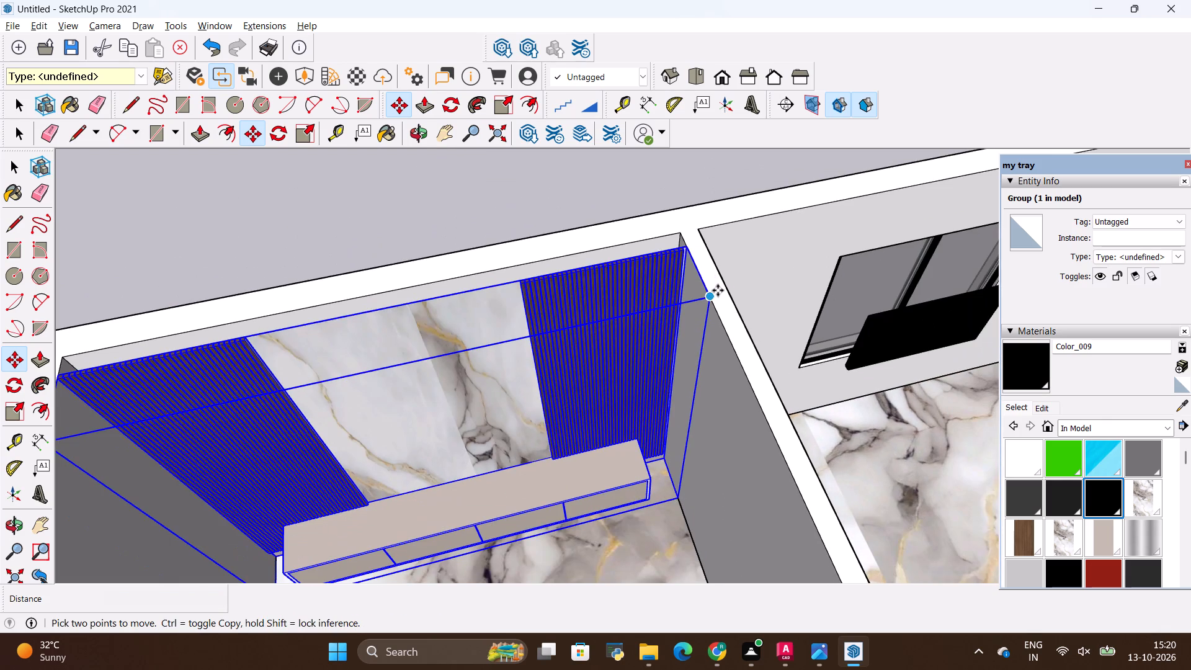
scroll(717, 312, "down", 3)
middle_click_drag(709, 386, 600, 363)
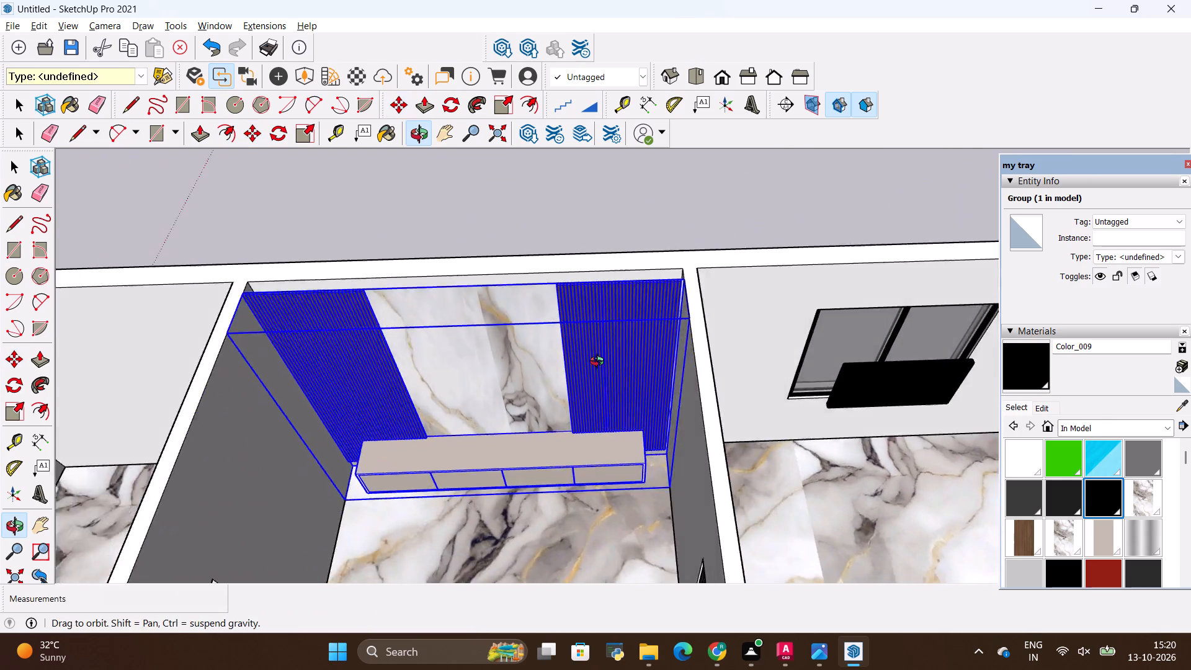
middle_click_drag(600, 363, 529, 333)
scroll(654, 234, "up", 12)
scroll(702, 303, "down", 5)
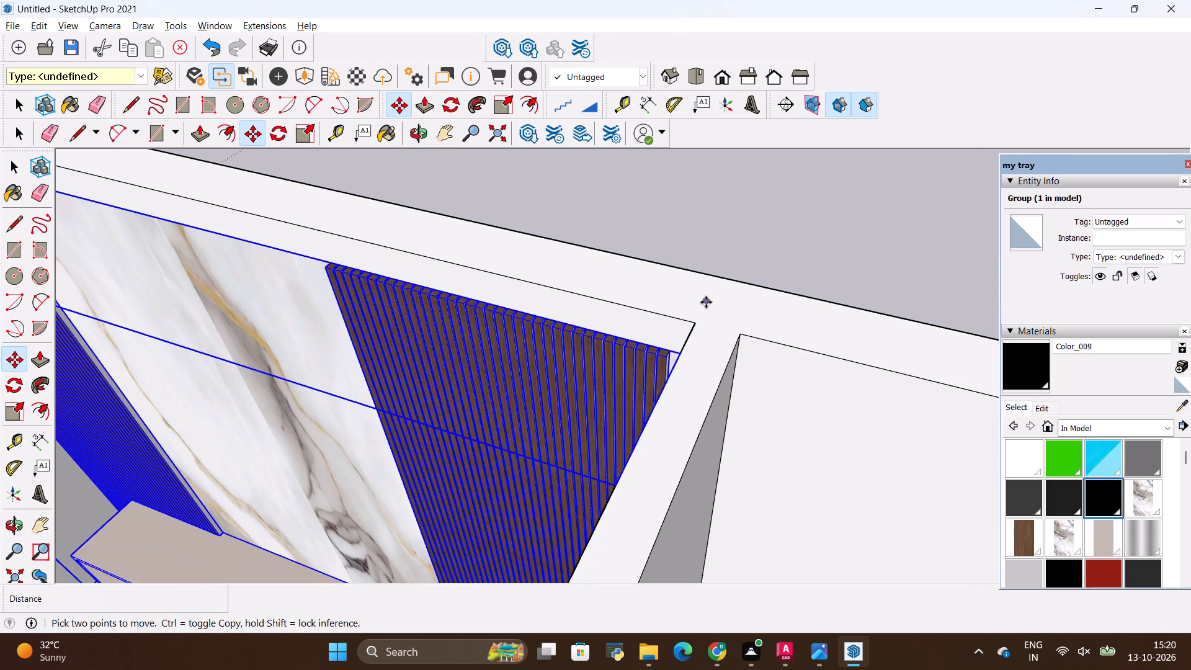
scroll(703, 309, "down", 1)
middle_click_drag(703, 310, 855, 291)
scroll(724, 307, "up", 7)
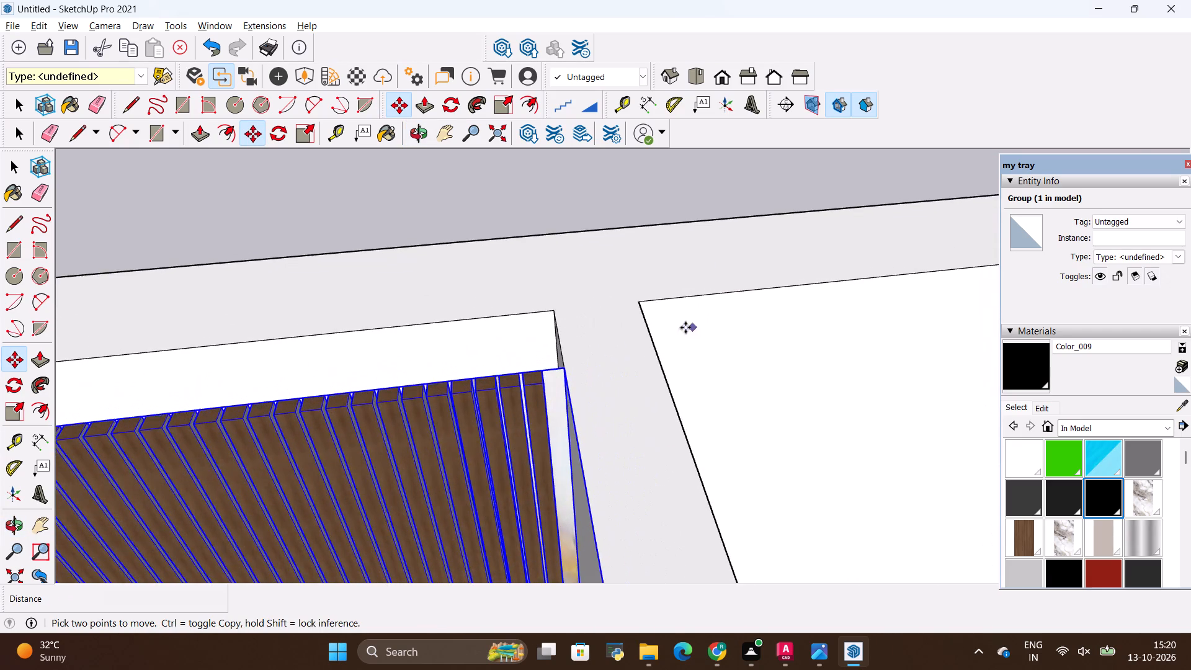
scroll(562, 354, "up", 3)
left_click(564, 377)
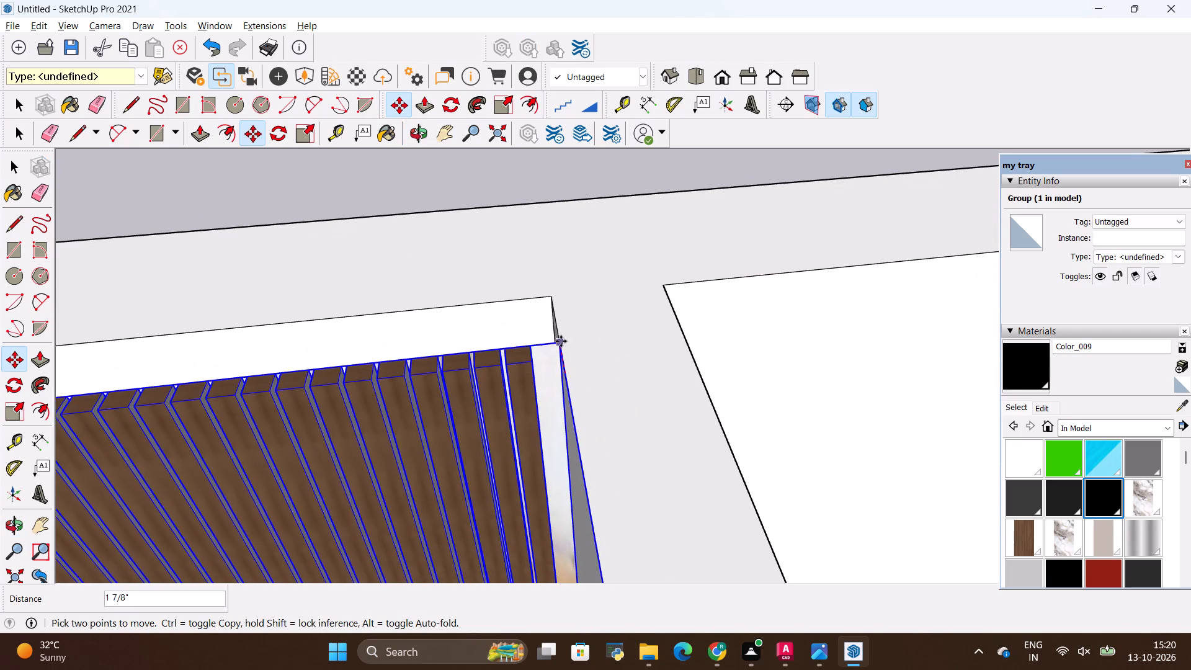
left_click(561, 339)
key("space")
left_click(595, 295)
scroll(637, 288, "down", 3)
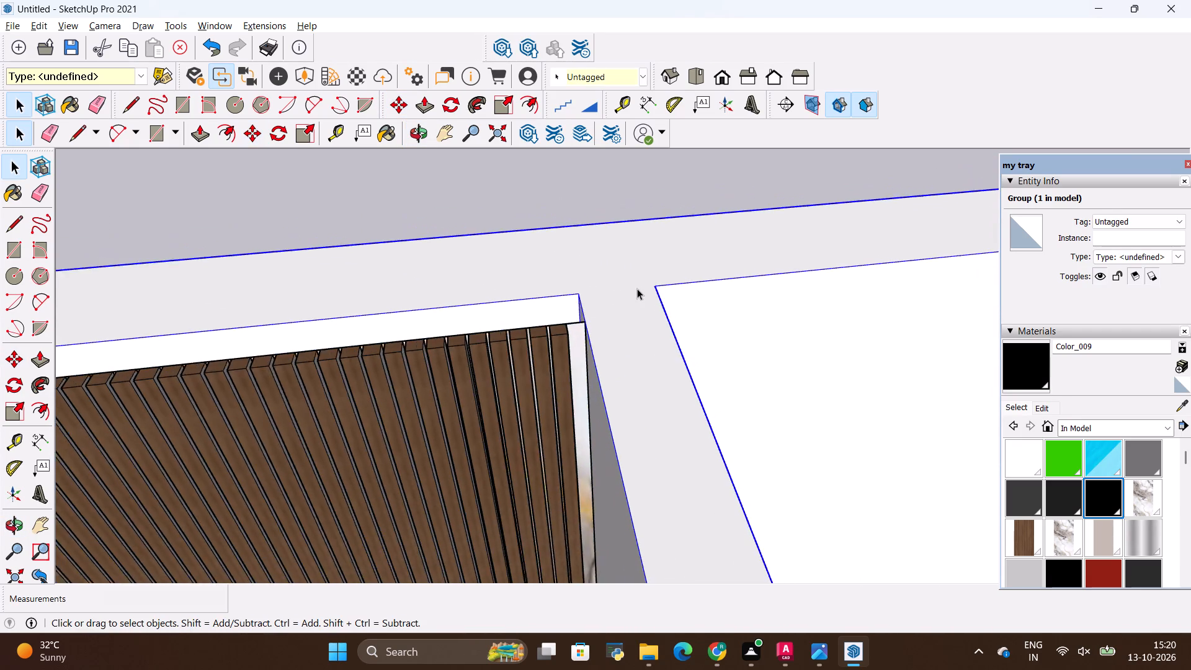
scroll(637, 288, "down", 12)
key("space")
left_click(527, 225)
Examine how the wall unit fits between the hall's side walls and where the TV remains in the adjacent room.
scroll(571, 221, "down", 4)
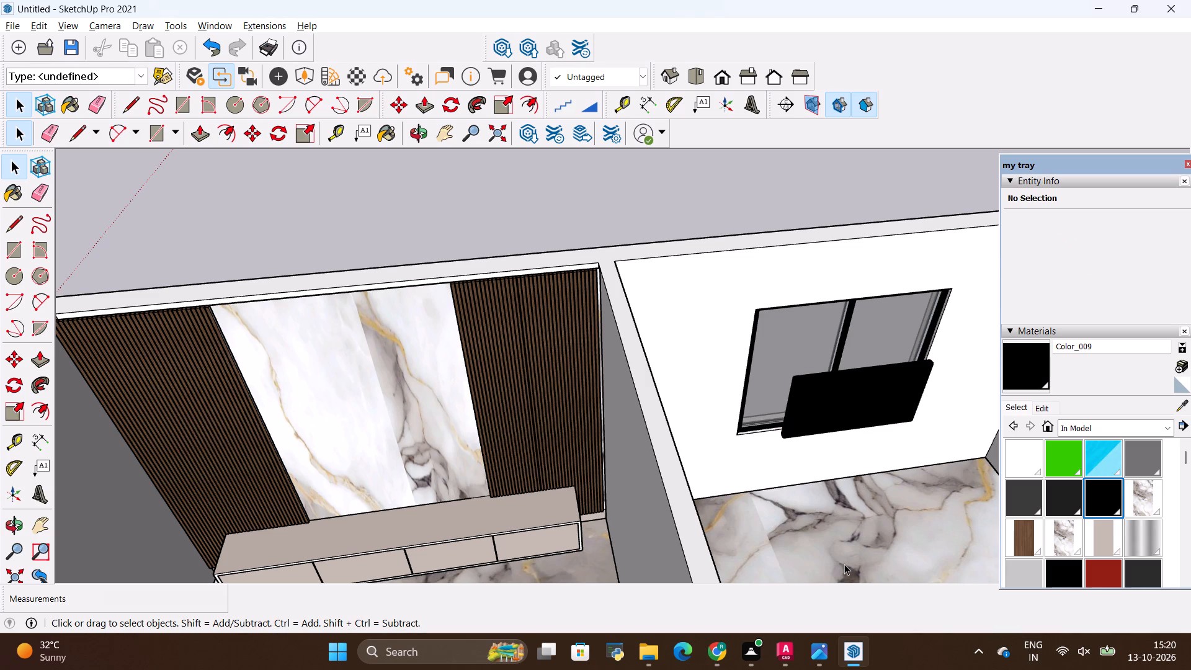
scroll(844, 564, "down", 6)
scroll(733, 502, "down", 4)
scroll(668, 492, "down", 1)
middle_click_drag(668, 492, 667, 492)
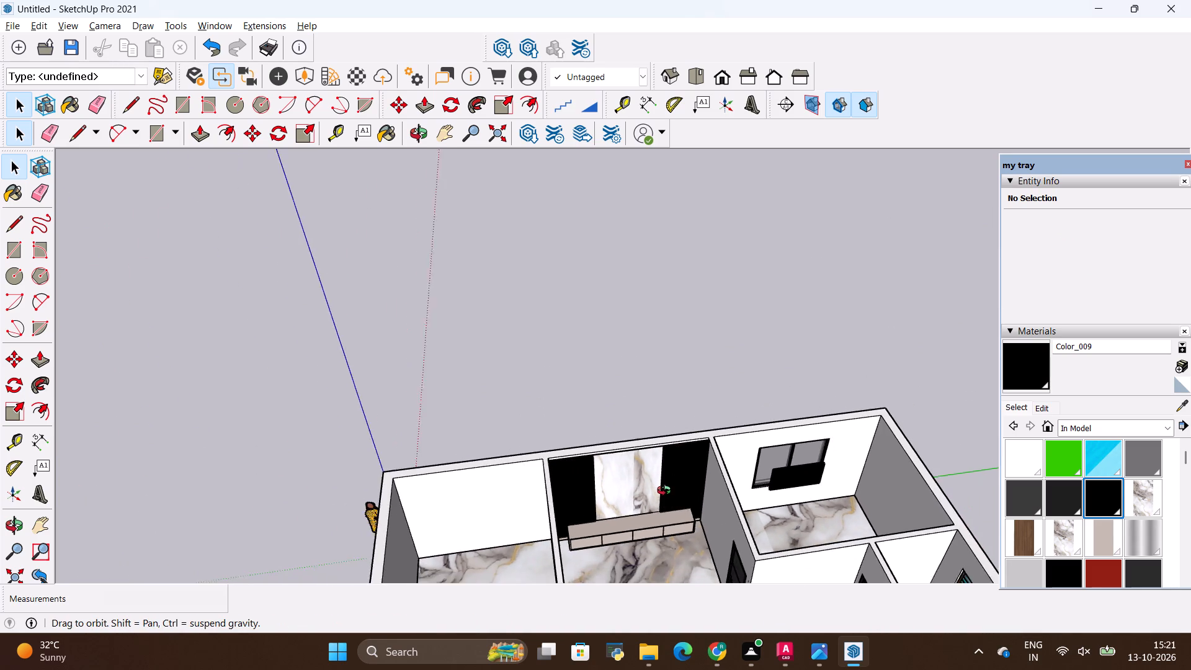
middle_click_drag(667, 492, 609, 408)
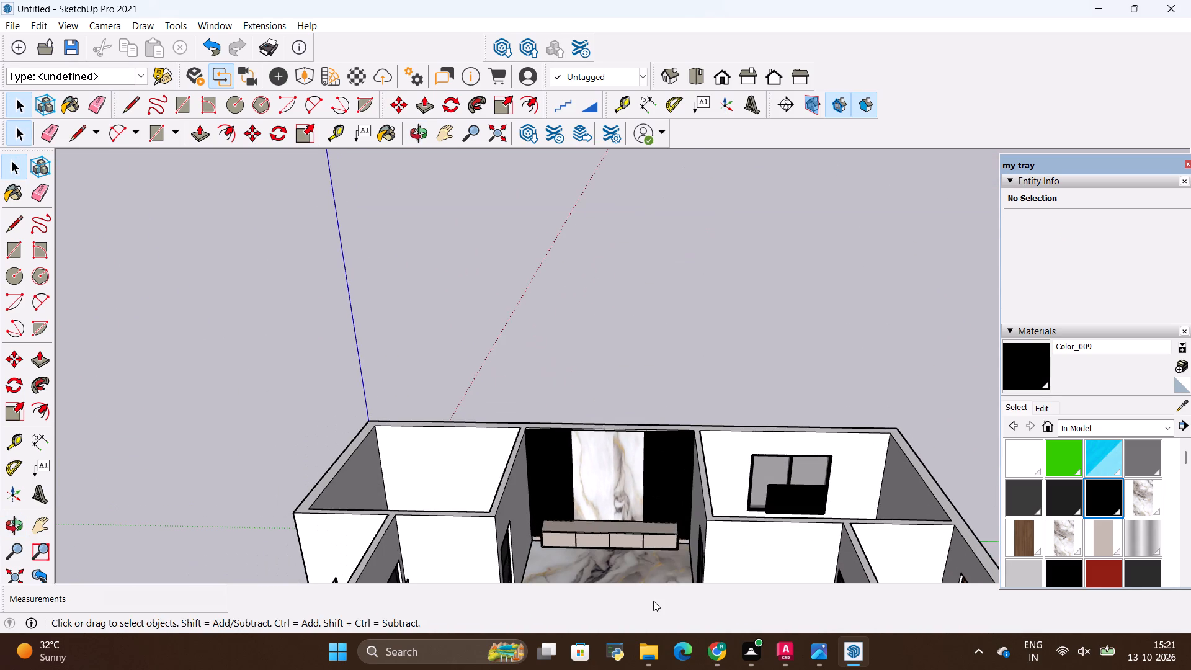
scroll(653, 604, "up", 7)
scroll(580, 463, "down", 4)
scroll(595, 534, "up", 8)
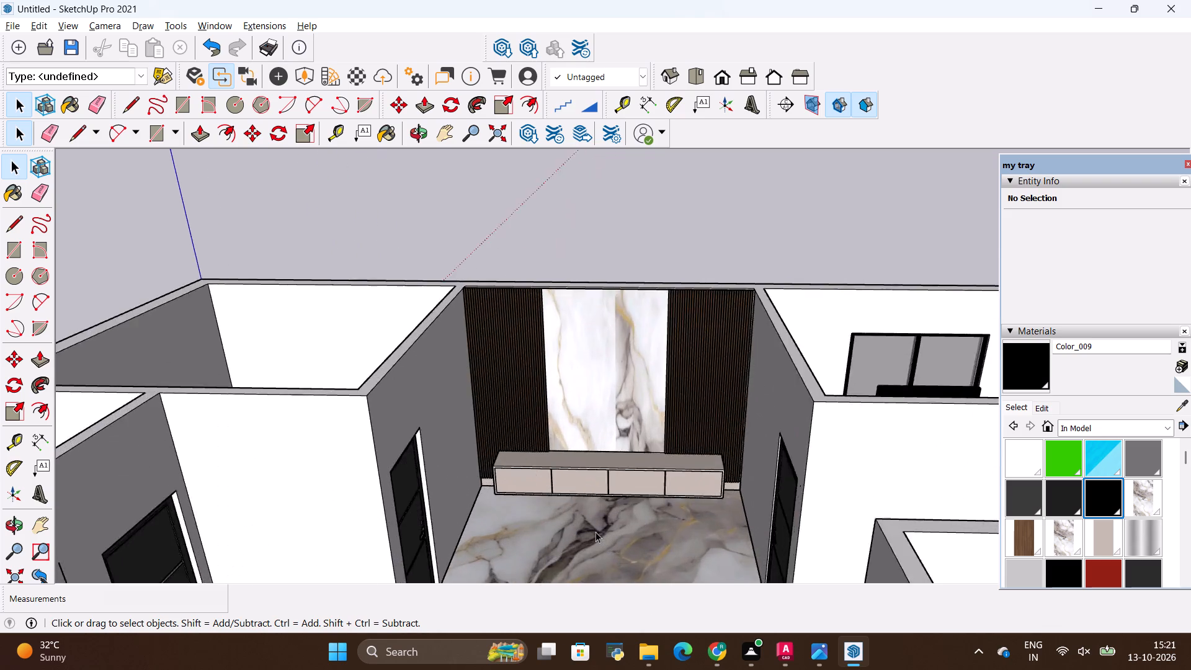
scroll(595, 532, "up", 4)
scroll(589, 520, "down", 5)
key("space")
left_click(546, 266)
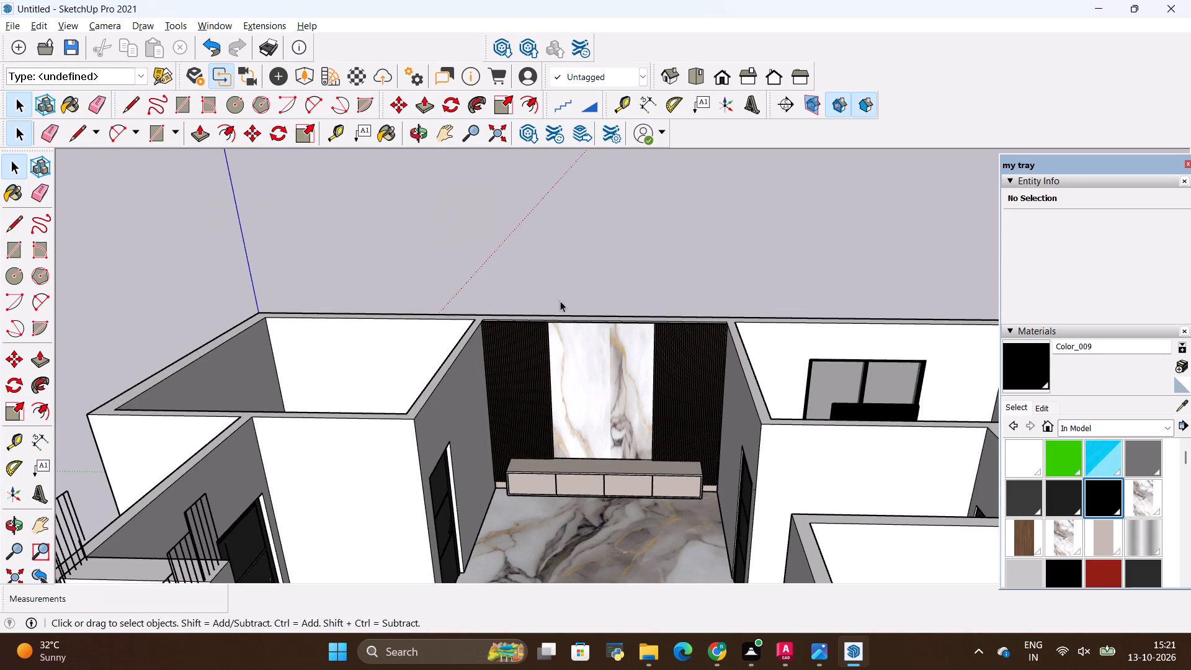
scroll(439, 403, "down", 4)
scroll(439, 396, "up", 7)
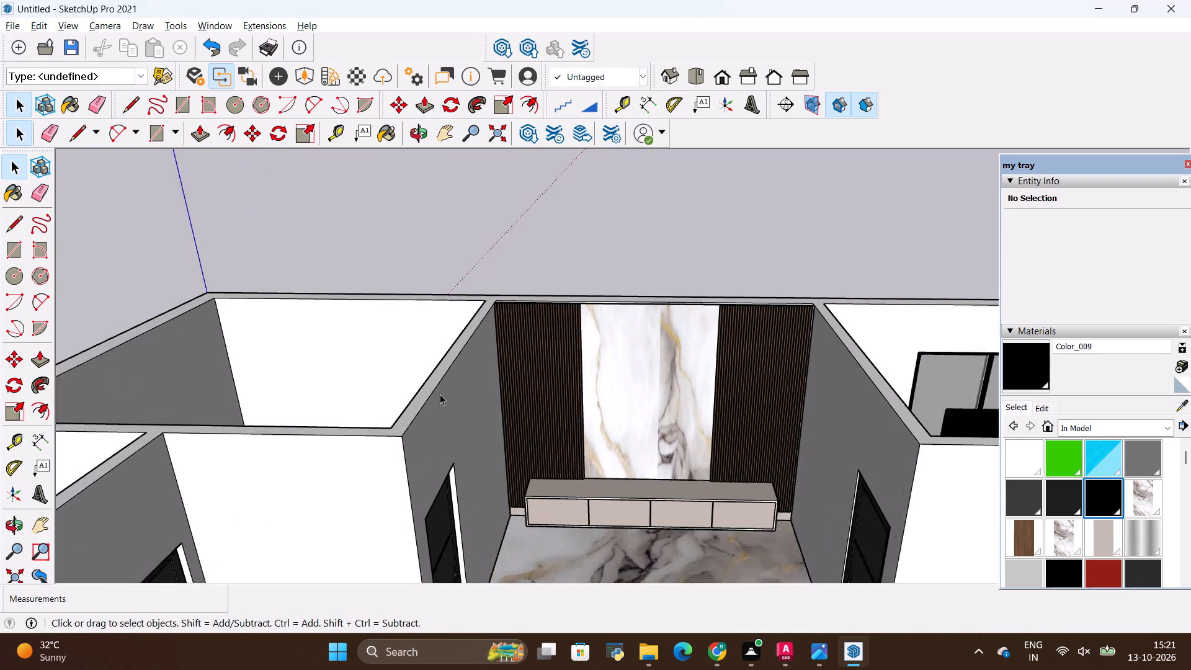
scroll(440, 394, "up", 2)
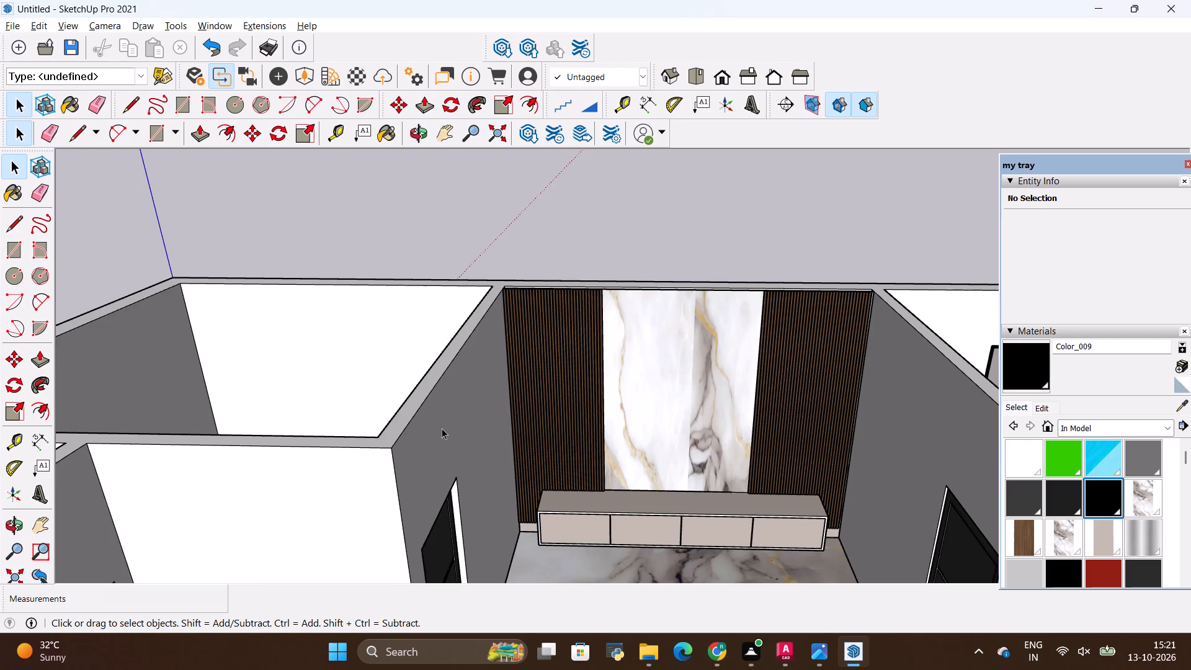
Review the whole house model from several sides to check the wall unit's position among the rooms.
scroll(442, 427, "down", 5)
scroll(473, 352, "down", 16)
middle_click_drag(531, 343, 530, 346)
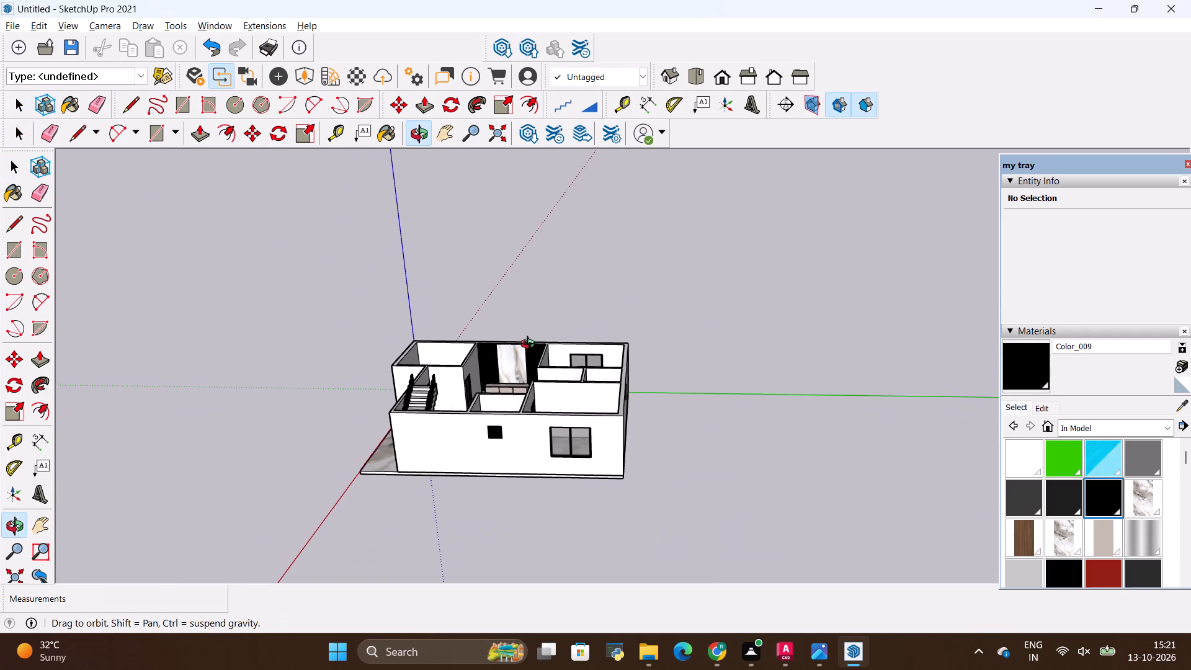
middle_click_drag(530, 346, 347, 414)
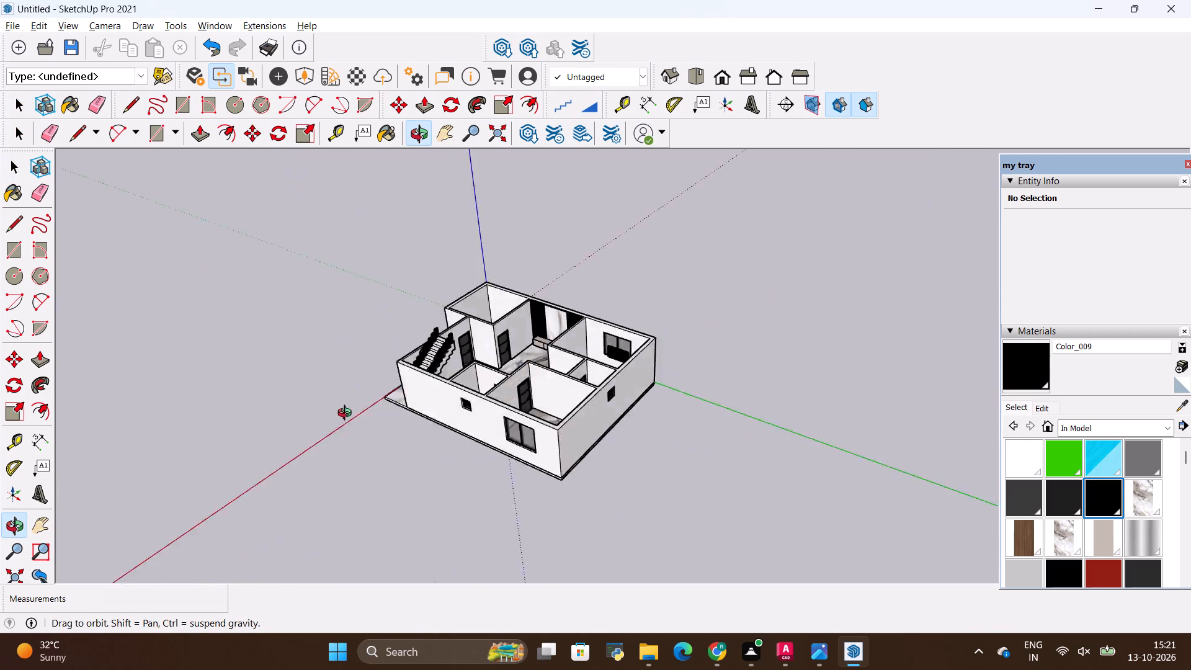
middle_click_drag(347, 414, 335, 411)
middle_click_drag(342, 404, 555, 414)
scroll(560, 368, "up", 4)
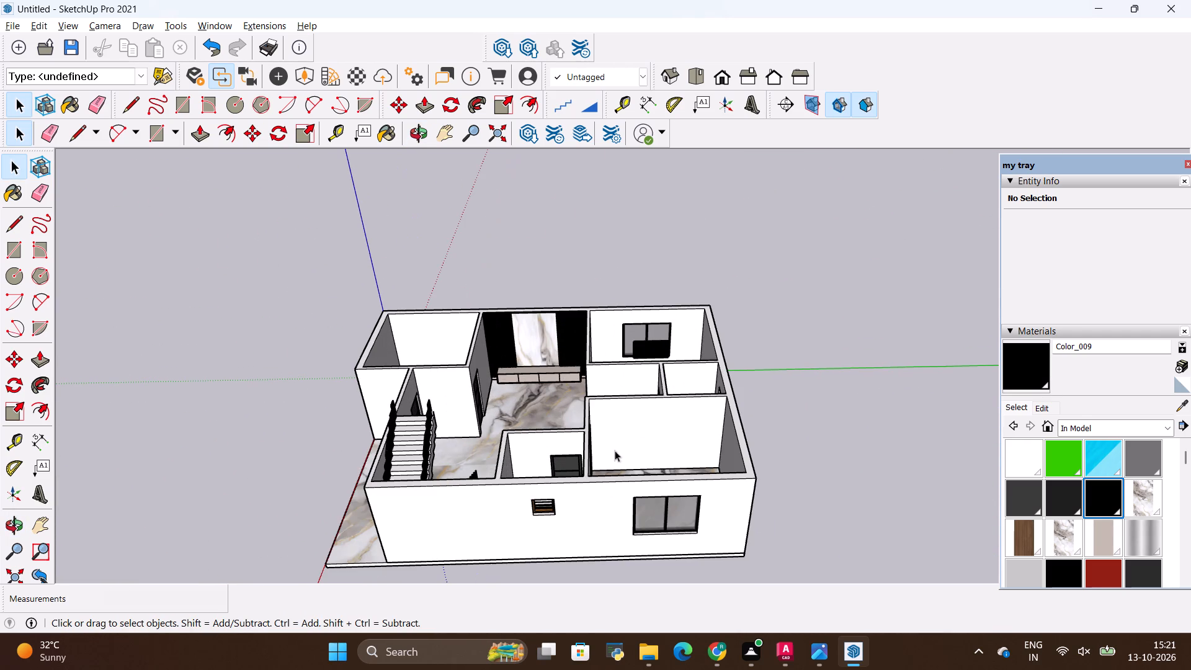
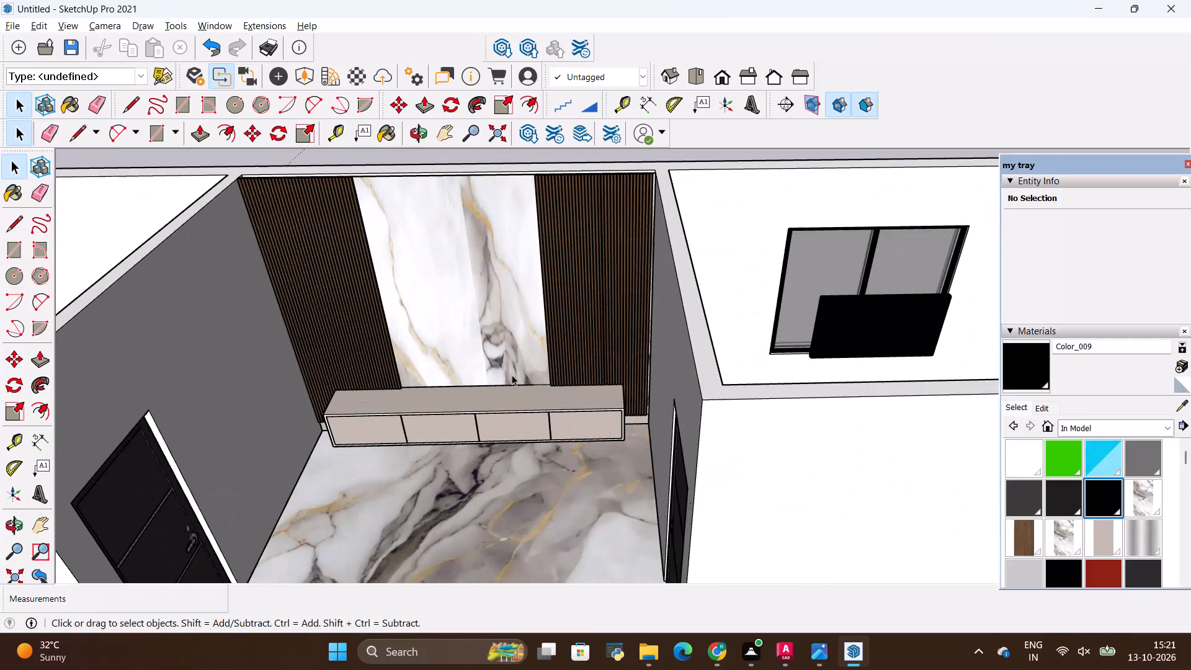
Inspect the wall unit on the hall's back wall up close and from outside the house, including the adjacent room holding the TV.
scroll(512, 375, "down", 5)
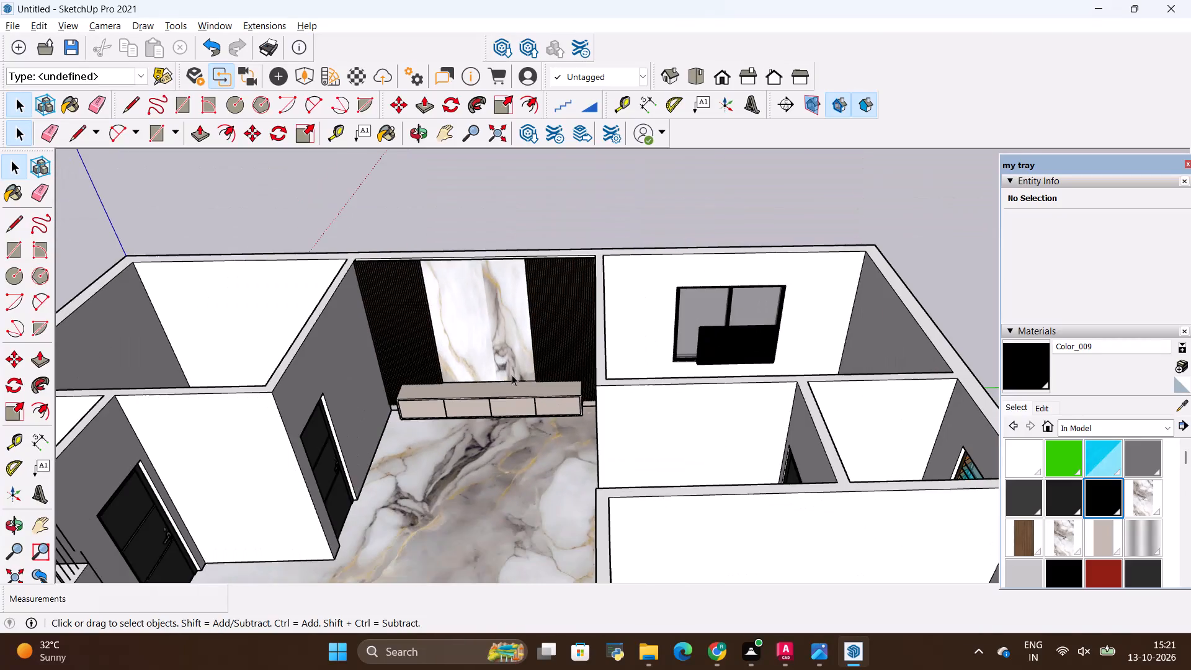
middle_click_drag(496, 360, 574, 339)
scroll(564, 320, "up", 5)
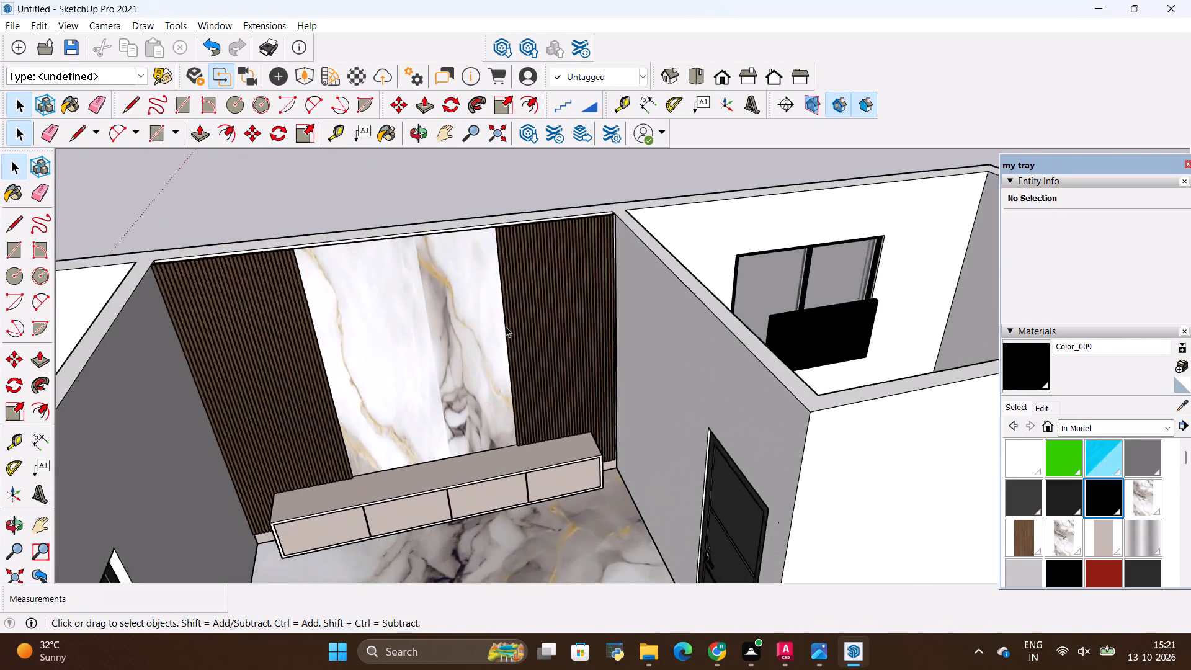
scroll(506, 326, "up", 2)
middle_click_drag(523, 364, 493, 255)
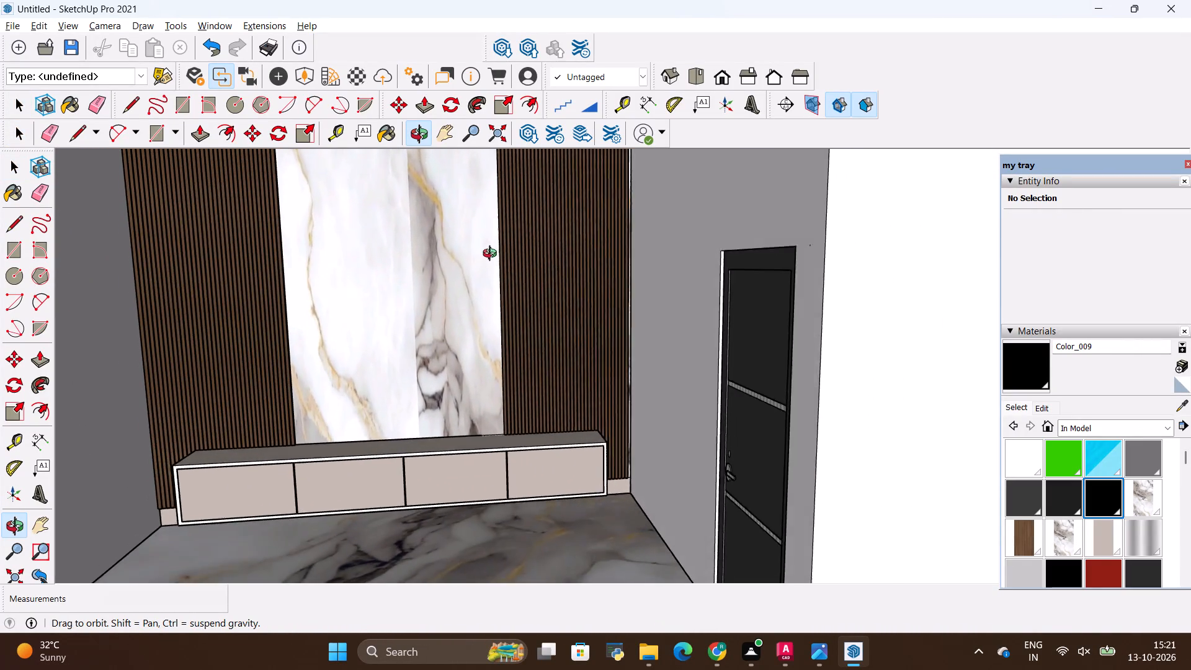
middle_click_drag(493, 255, 506, 349)
scroll(507, 350, "down", 4)
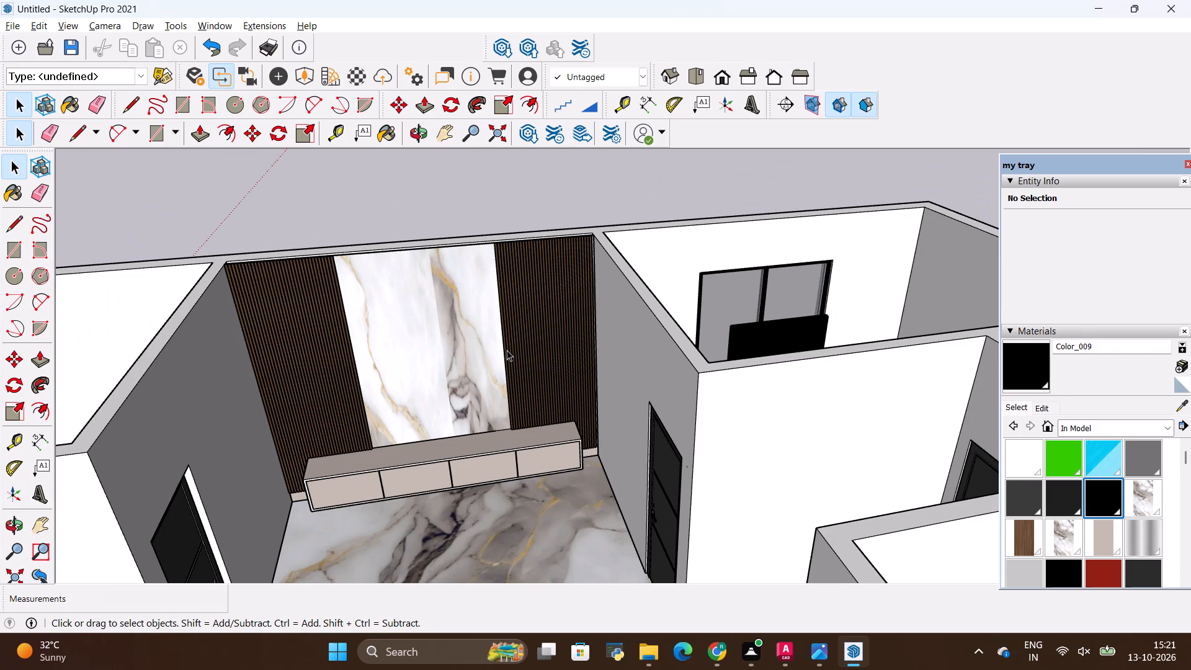
scroll(515, 391, "down", 2)
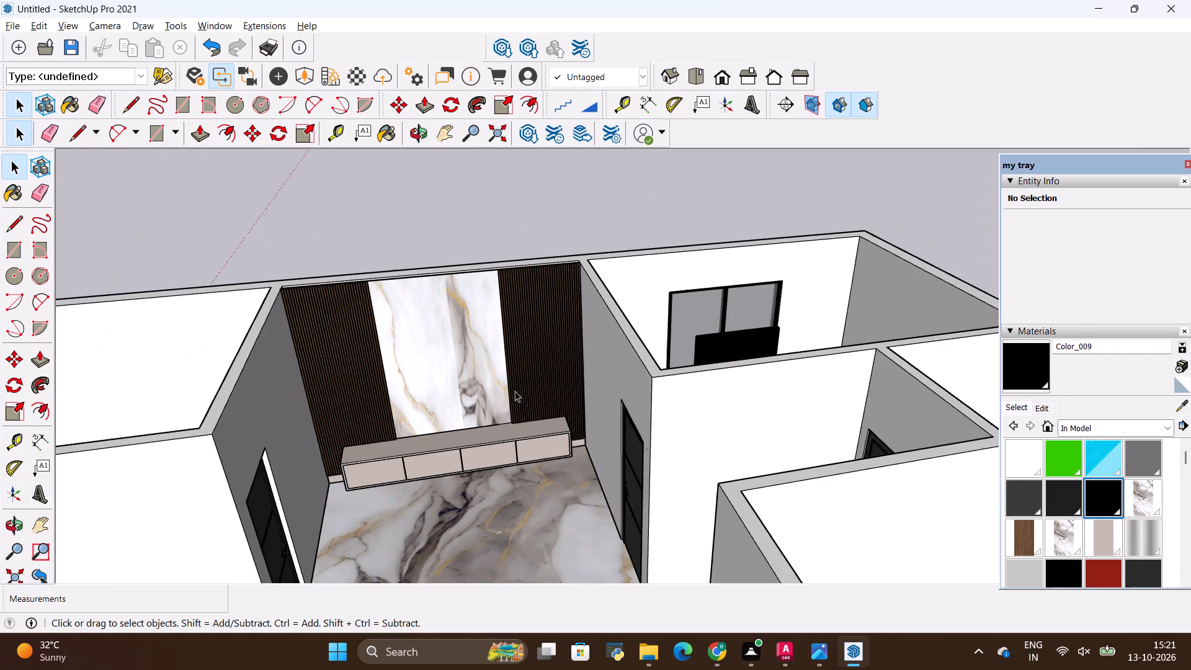
scroll(515, 391, "down", 13)
middle_click_drag(682, 450, 676, 450)
scroll(682, 450, "up", 1)
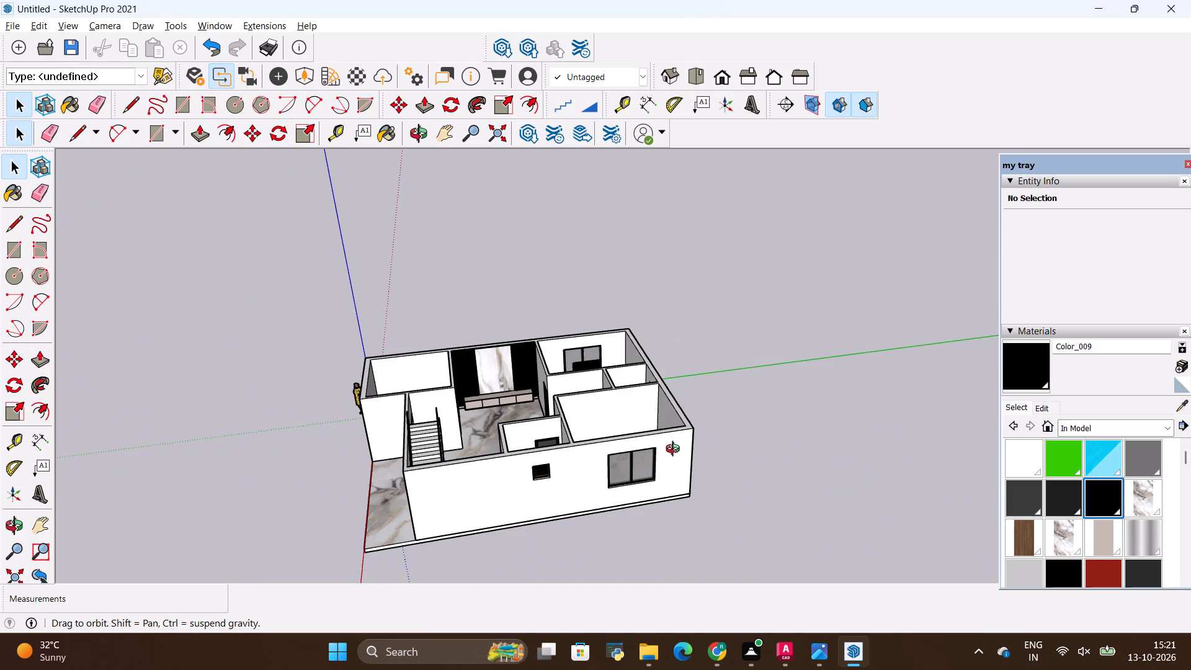
middle_click_drag(676, 450, 666, 422)
scroll(550, 355, "up", 9)
scroll(542, 359, "down", 2)
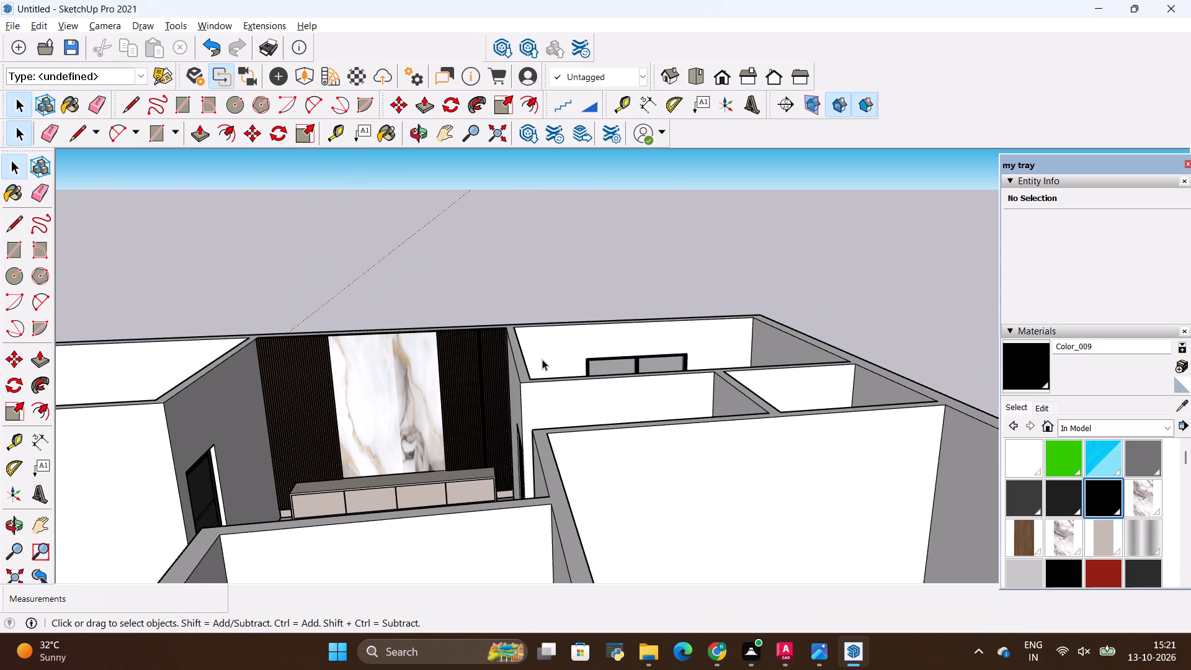
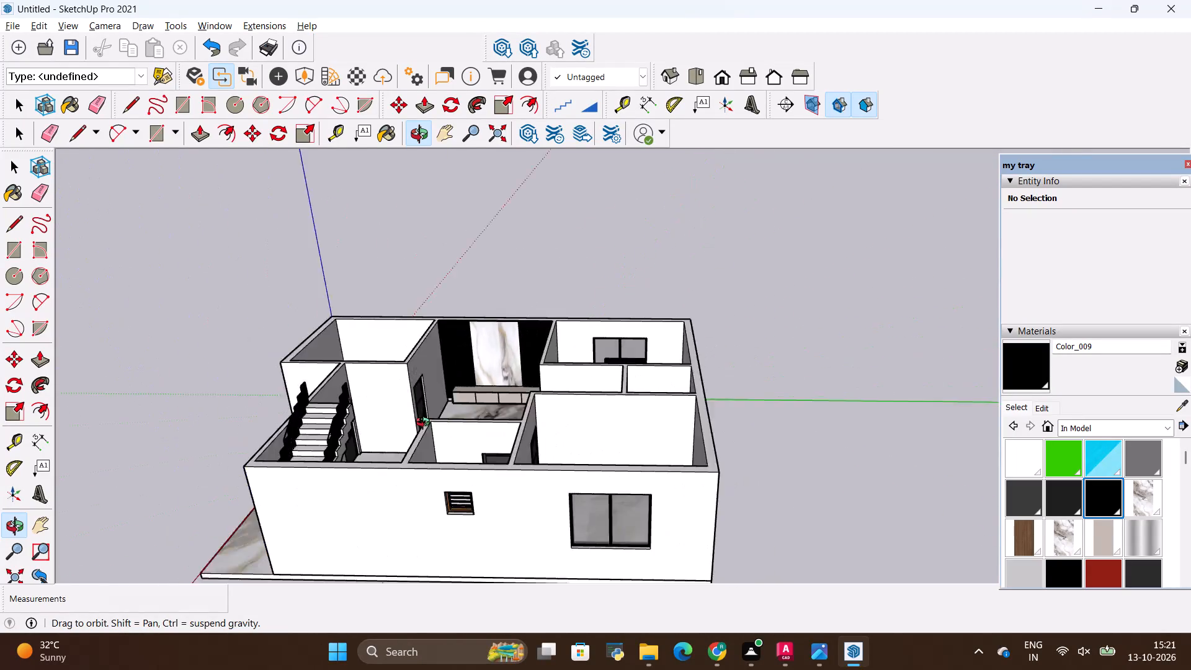
Examine the wall unit on the hall's back wall from the front and from above the whole house interior.
scroll(439, 351, "up", 10)
scroll(551, 351, "down", 5)
scroll(672, 305, "up", 3)
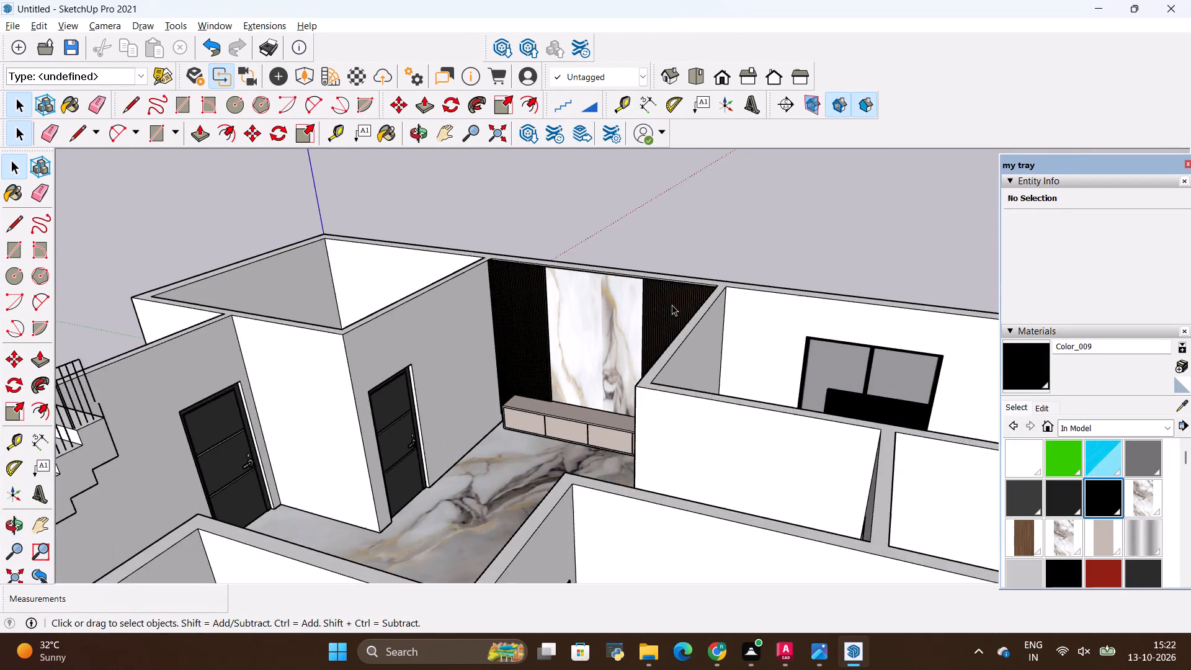
scroll(672, 305, "up", 4)
middle_click_drag(566, 390, 702, 360)
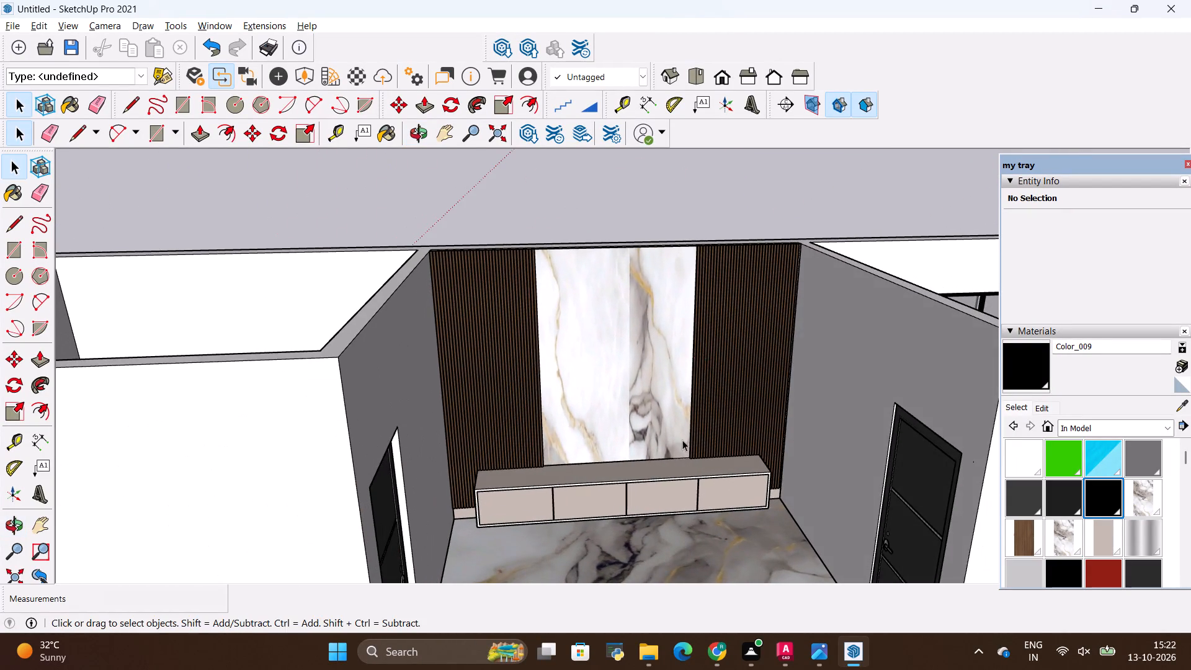
scroll(682, 441, "up", 10)
scroll(588, 522, "down", 18)
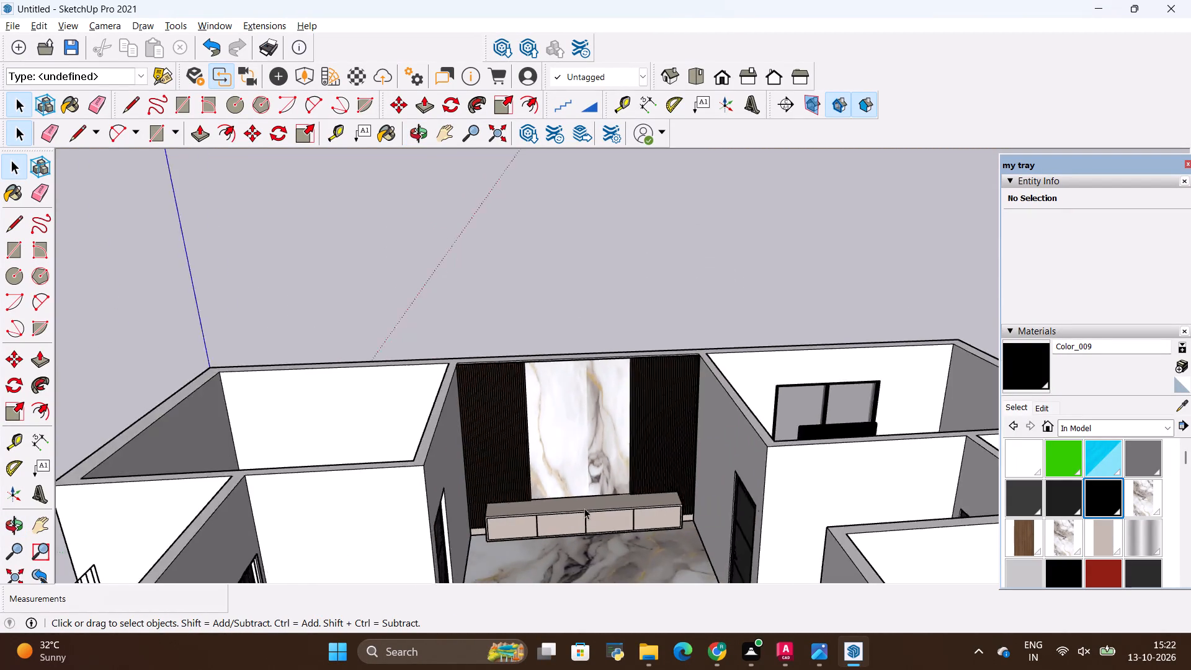
scroll(565, 462, "down", 6)
key("space")
left_click(550, 362)
scroll(550, 362, "down", 11)
scroll(568, 404, "up", 5)
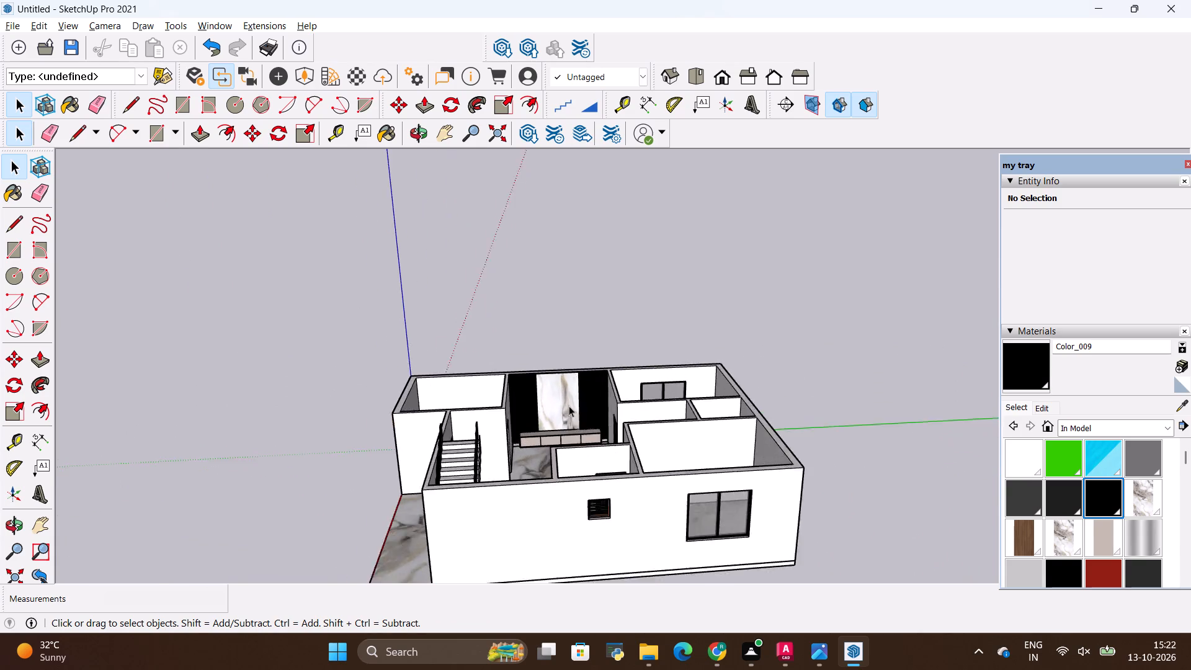
scroll(569, 406, "up", 5)
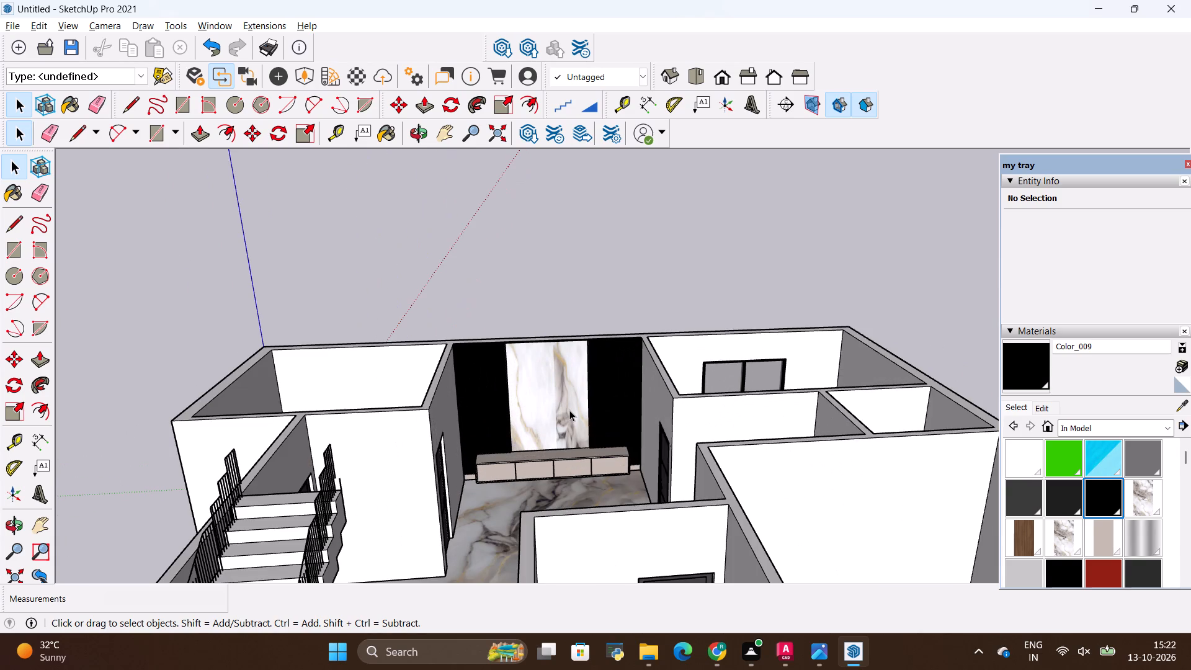
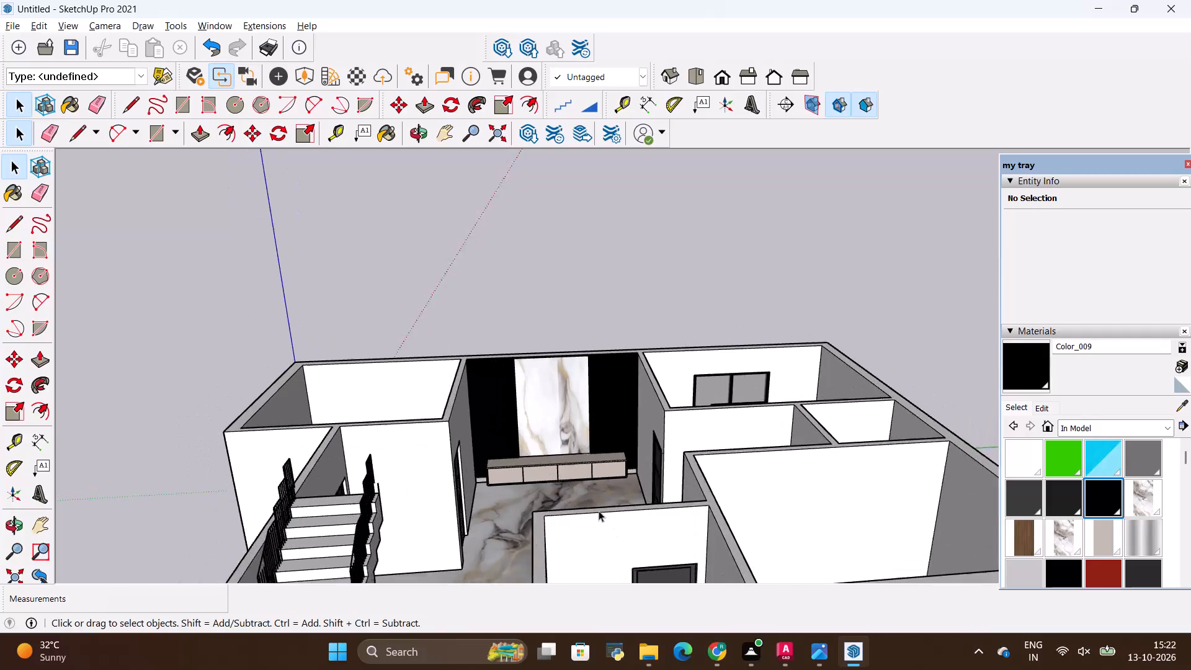
Examine the hall, its wall unit and the adjoining rooms from above and from the front.
scroll(582, 498, "up", 3)
scroll(603, 429, "up", 2)
scroll(589, 414, "down", 4)
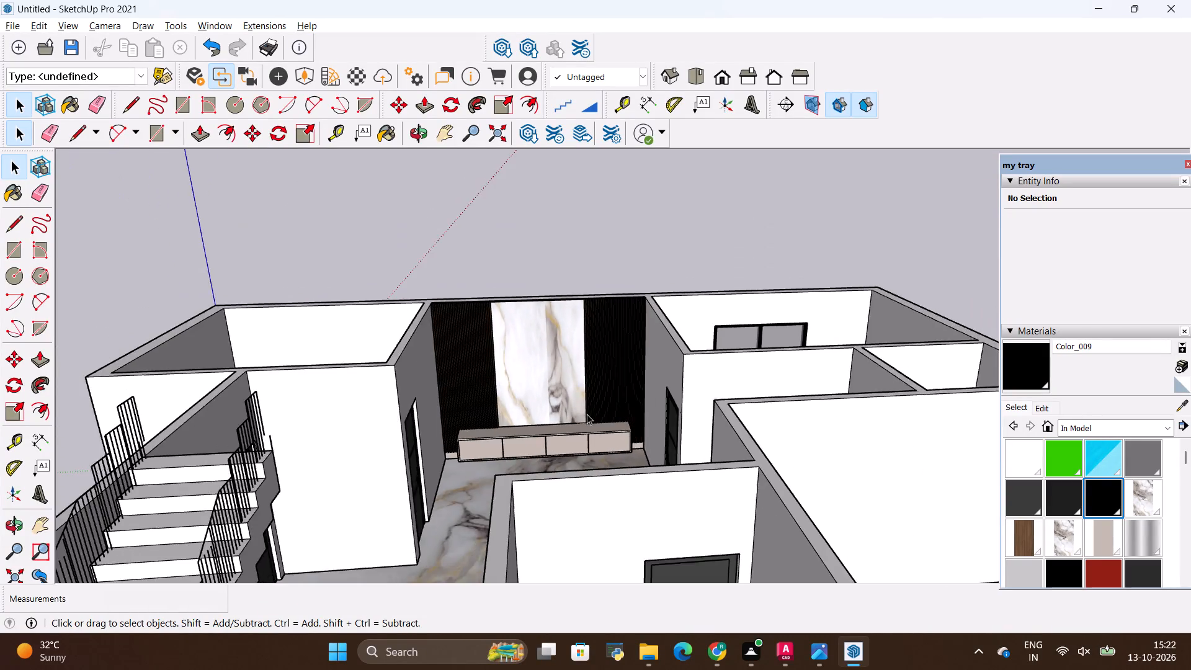
scroll(587, 414, "down", 4)
middle_click_drag(581, 415, 414, 462)
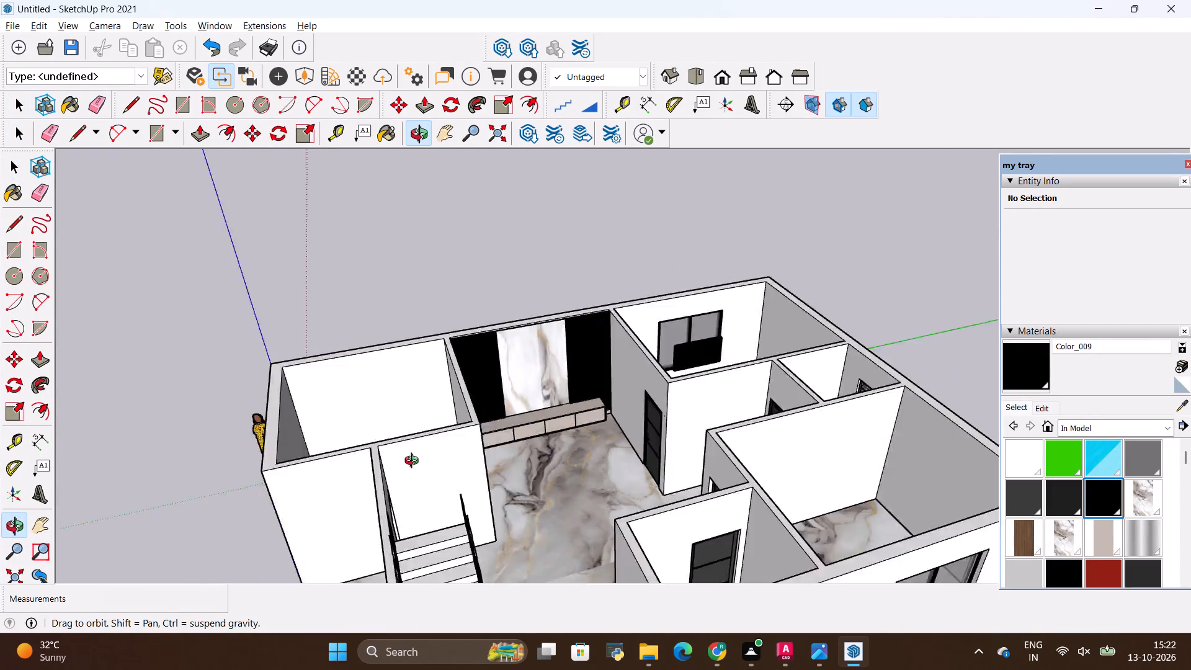
middle_click_drag(414, 462, 619, 545)
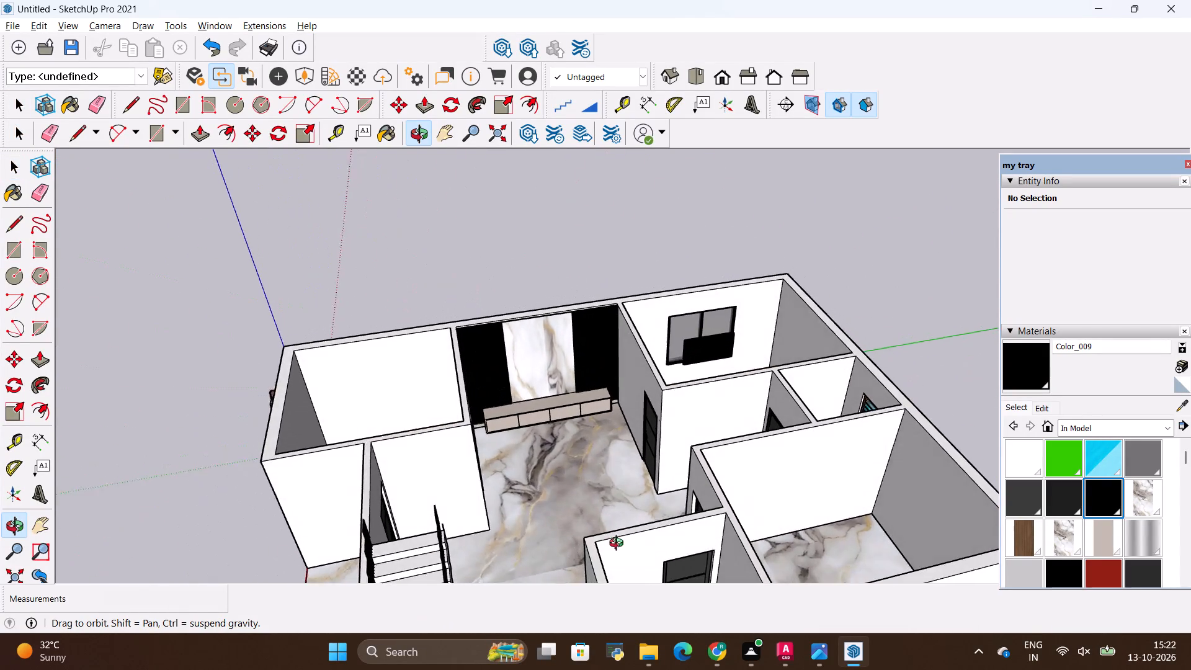
middle_click_drag(619, 545, 635, 578)
middle_click_drag(501, 469, 493, 499)
scroll(538, 402, "up", 2)
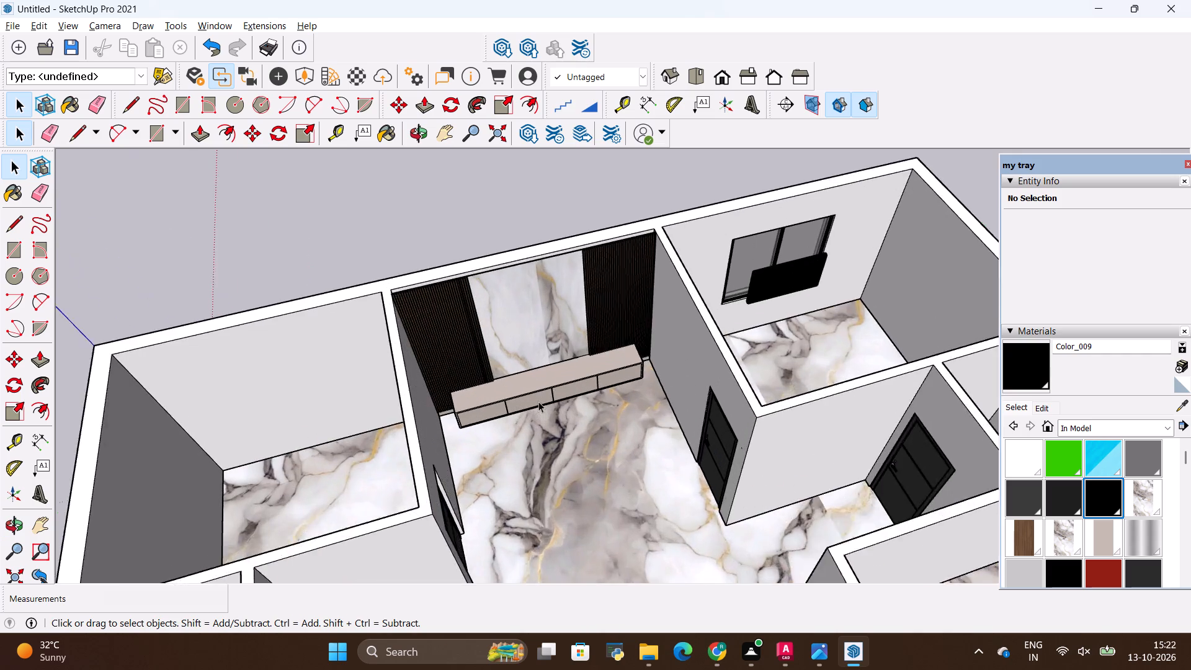
scroll(538, 401, "up", 5)
scroll(529, 406, "down", 4)
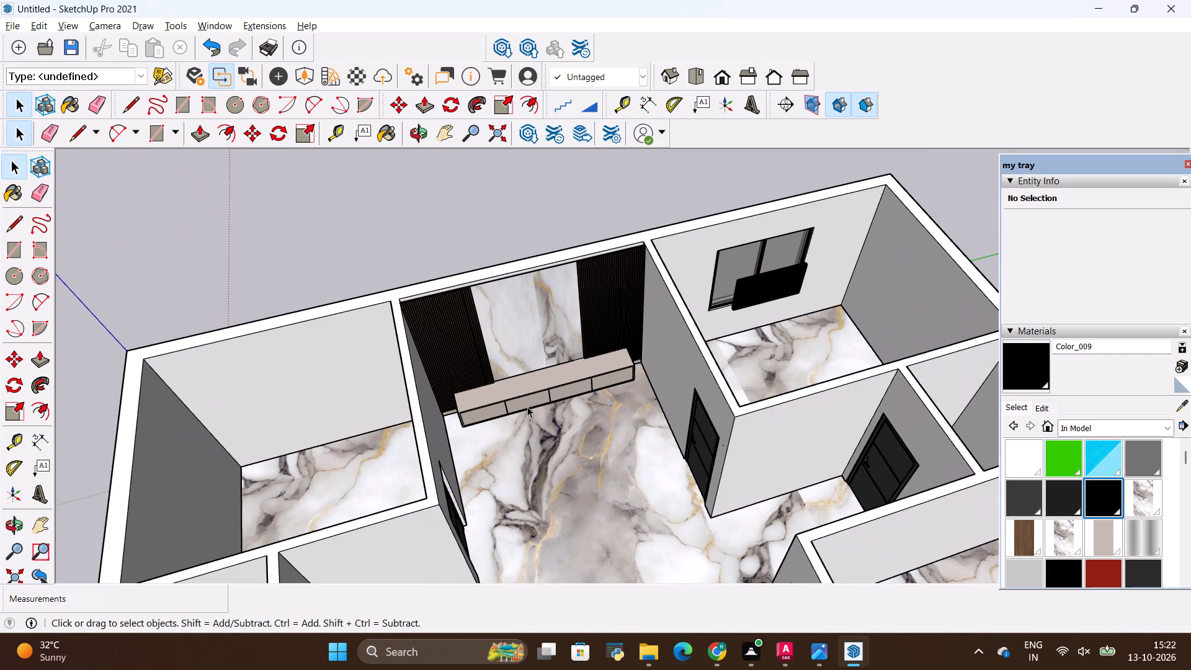
middle_click_drag(569, 424, 396, 371)
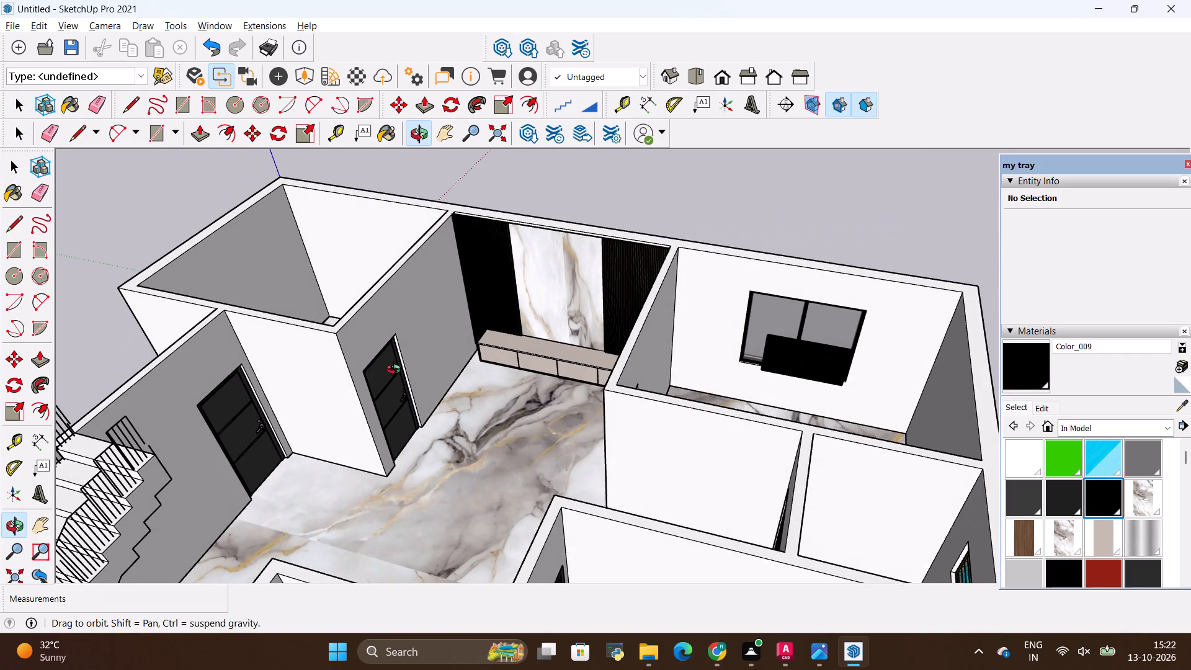
middle_click_drag(396, 371, 623, 414)
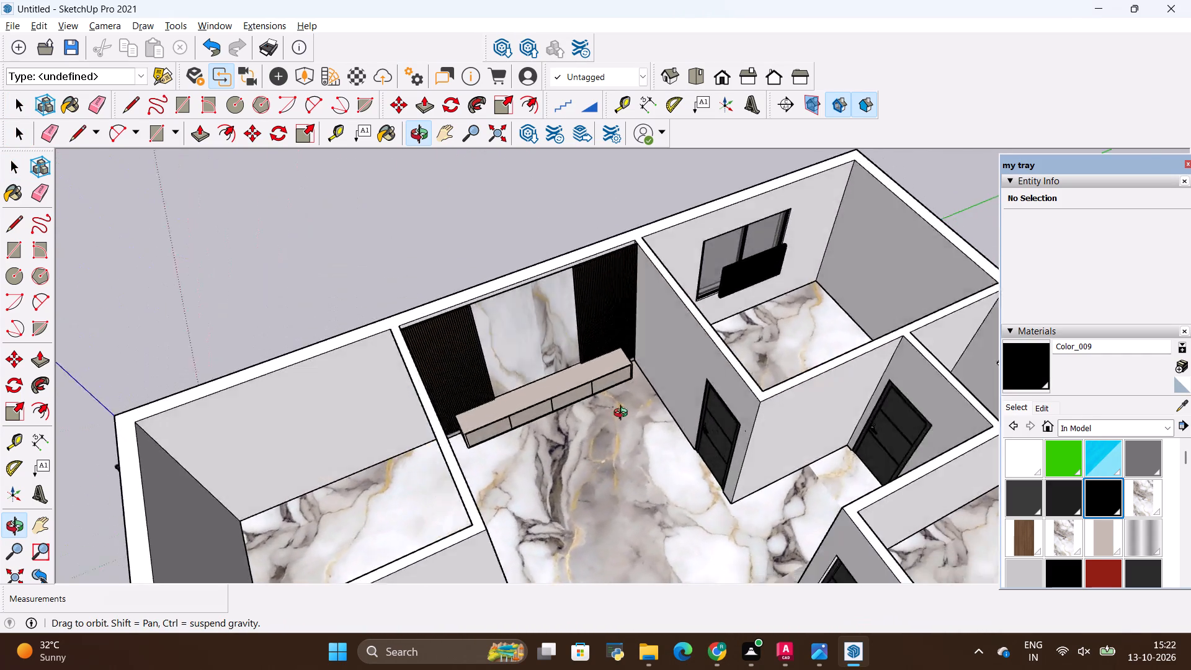
middle_click_drag(623, 414, 535, 283)
scroll(653, 318, "up", 4)
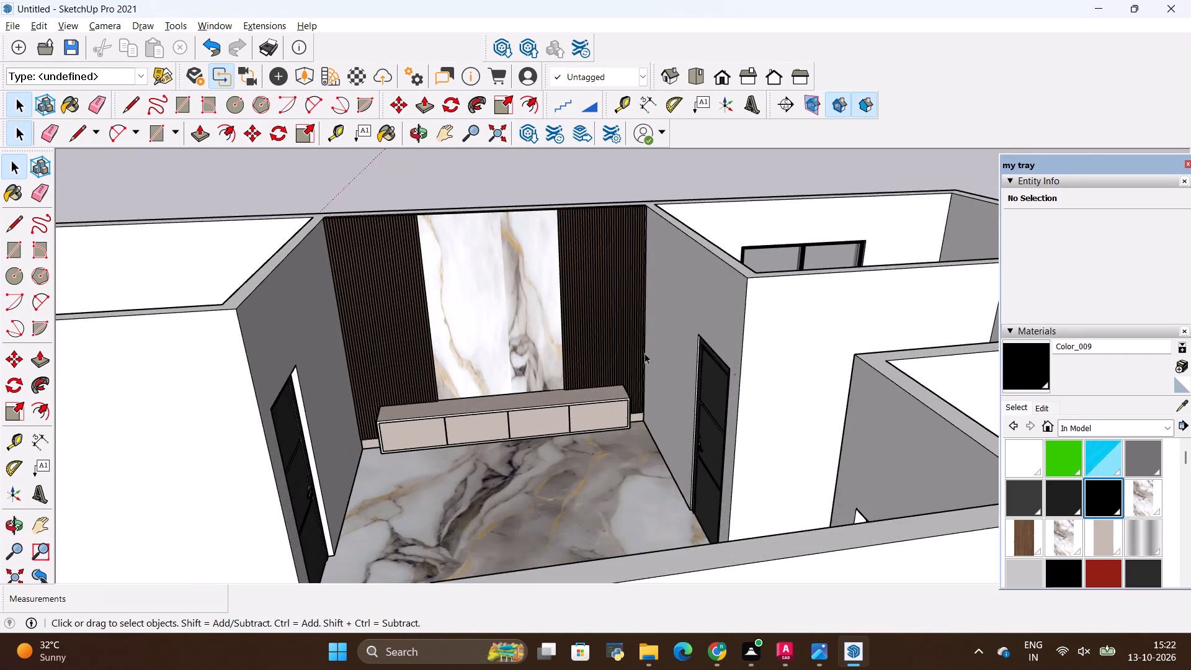
scroll(645, 353, "up", 3)
scroll(600, 382, "down", 5)
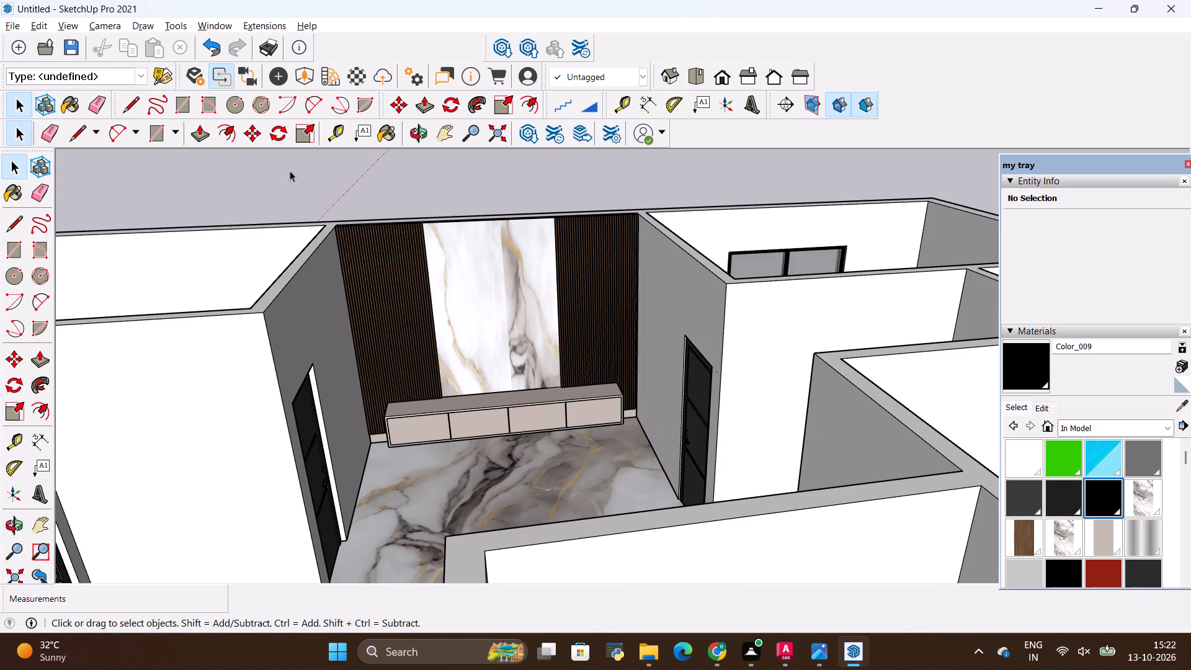
Import the sofa+(2) model from the Downloads folder into the house model.
left_click(17, 29)
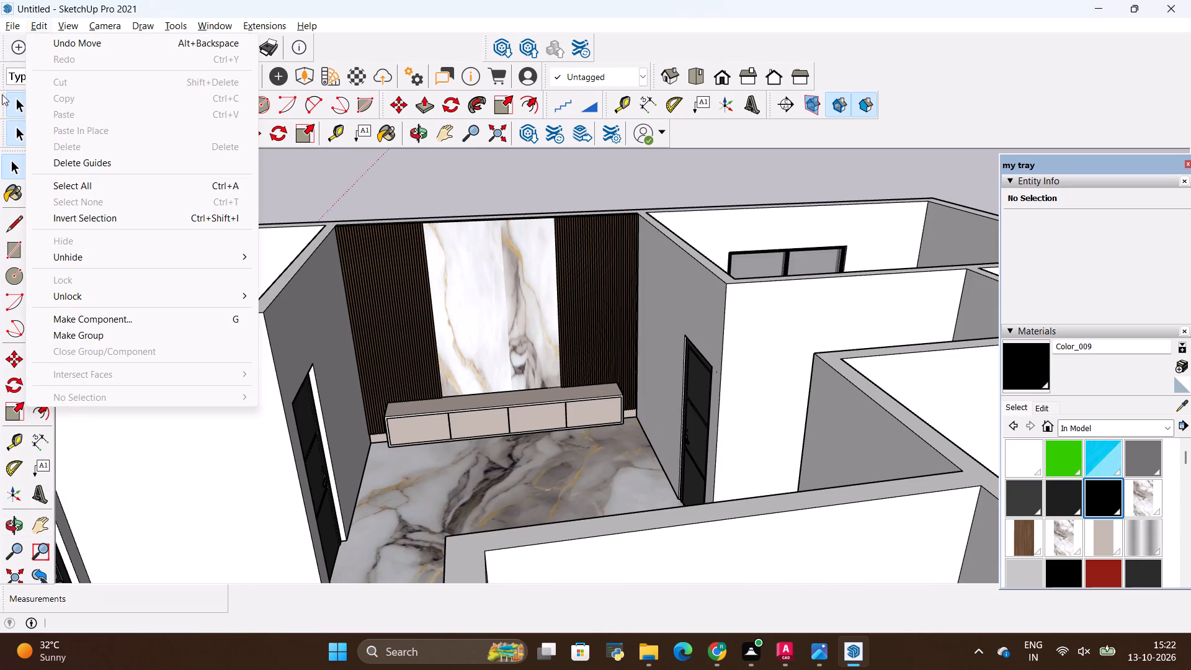
left_click(6, 27)
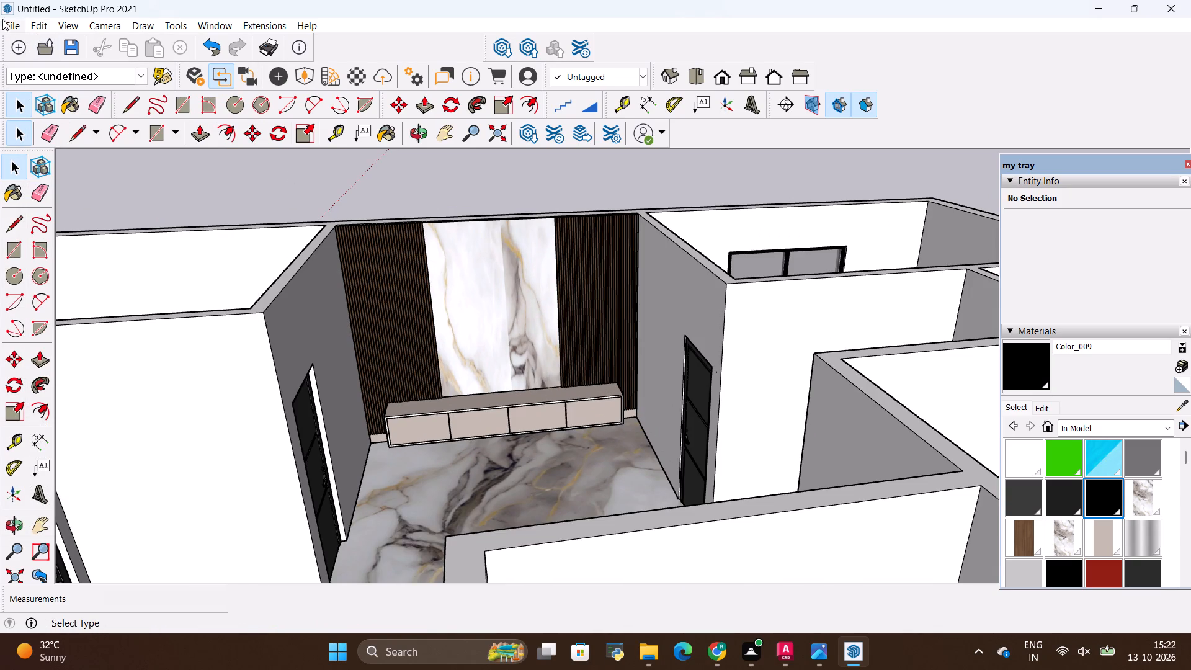
left_click(14, 24)
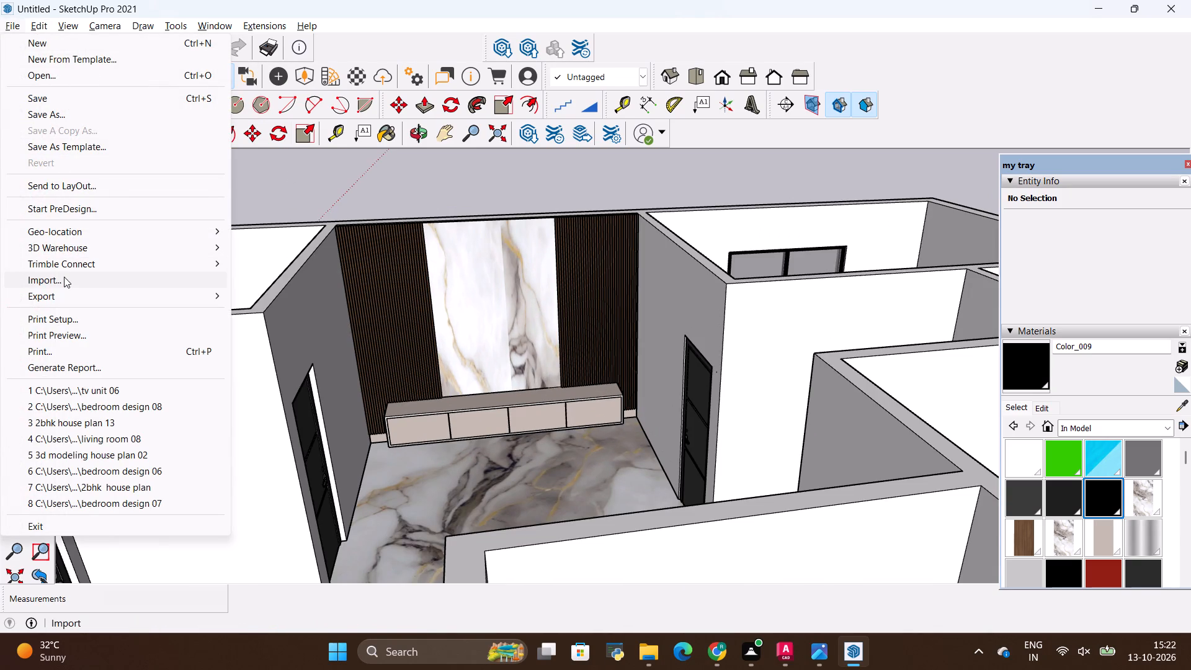
left_click(64, 277)
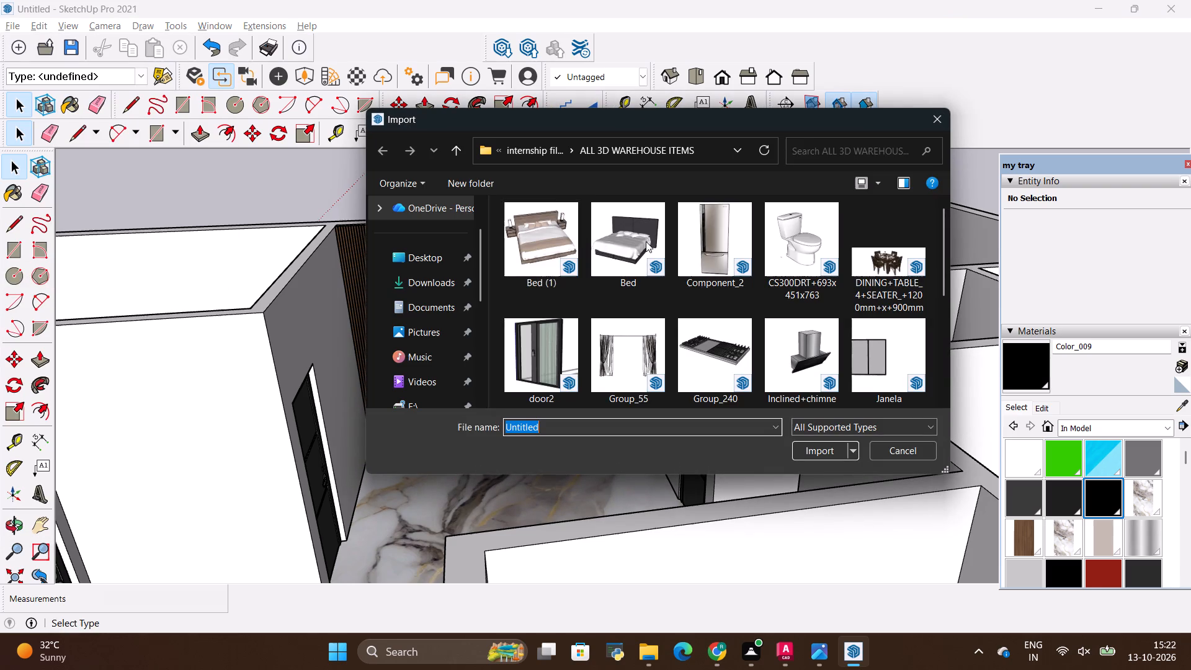
scroll(646, 241, "down", 3)
scroll(431, 264, "down", 2)
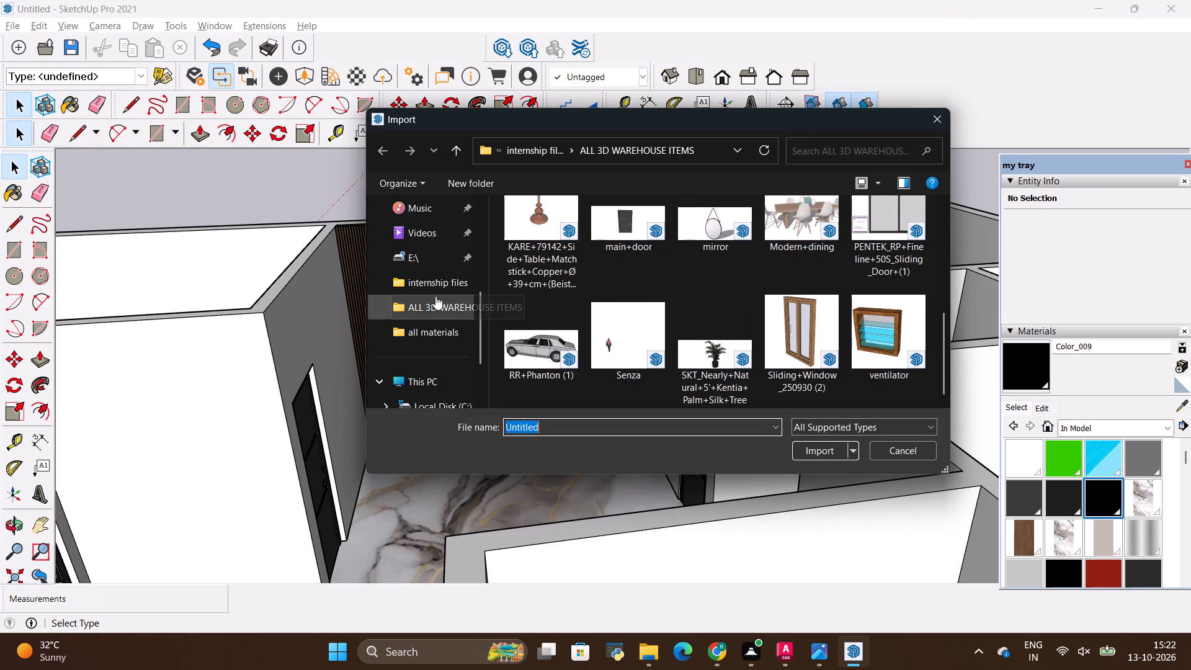
left_click(435, 296)
scroll(424, 267, "up", 1)
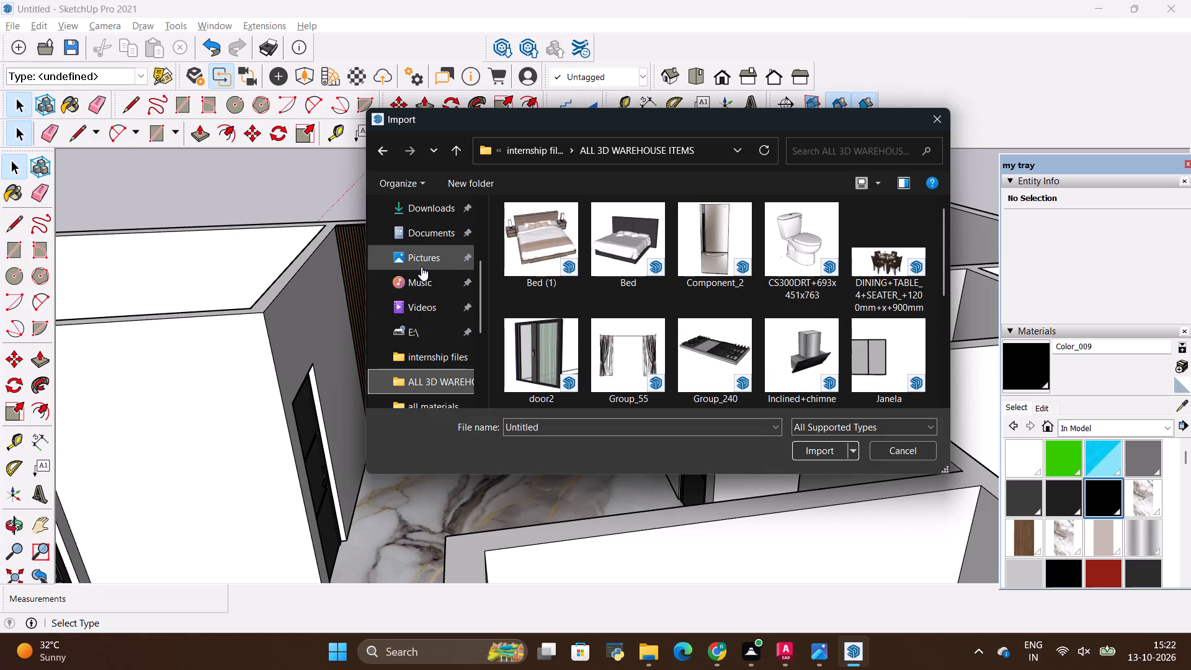
scroll(418, 266, "up", 1)
left_click(414, 271)
scroll(726, 322, "down", 3)
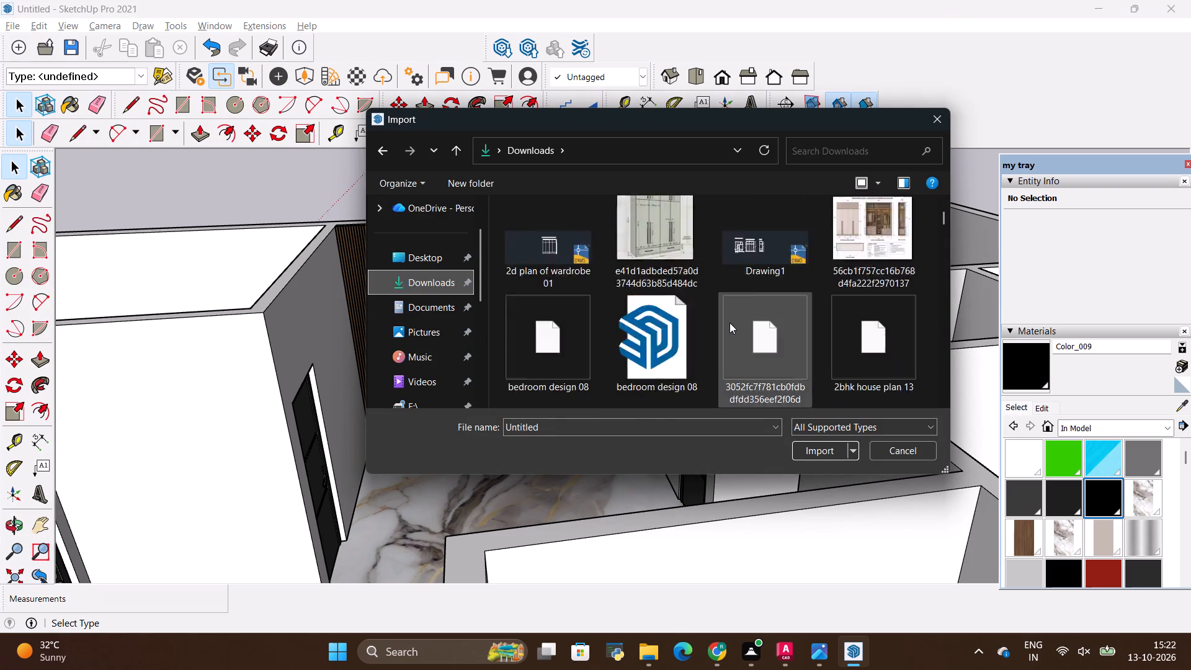
scroll(729, 323, "down", 20)
scroll(729, 323, "down", 9)
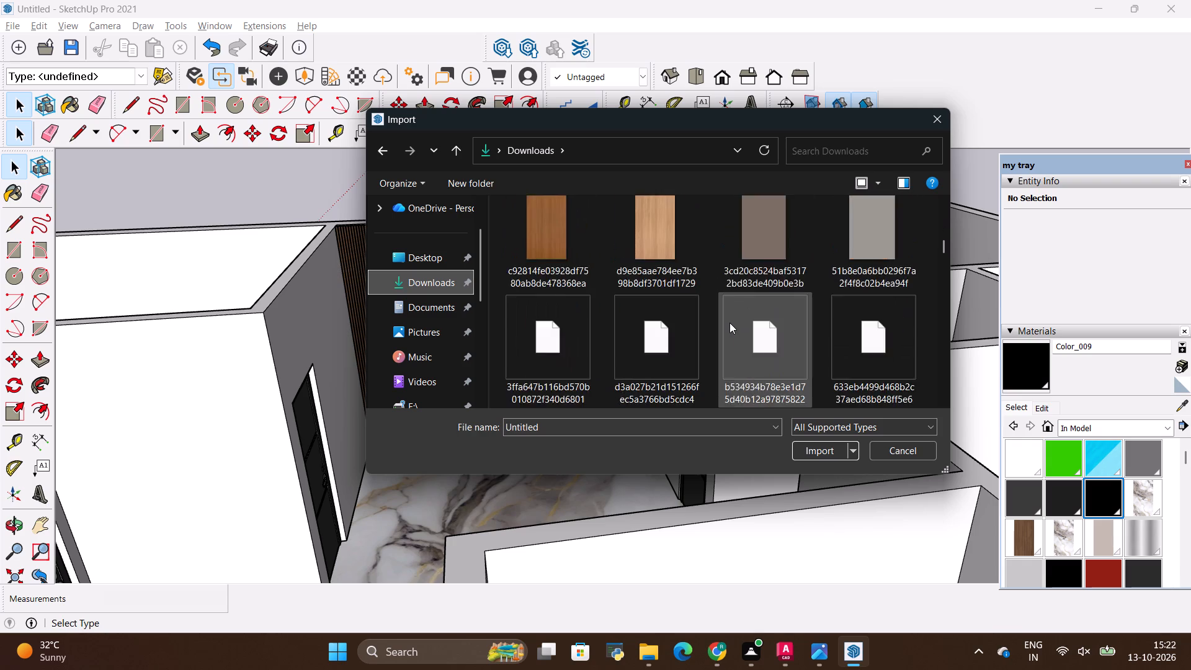
scroll(729, 323, "down", 17)
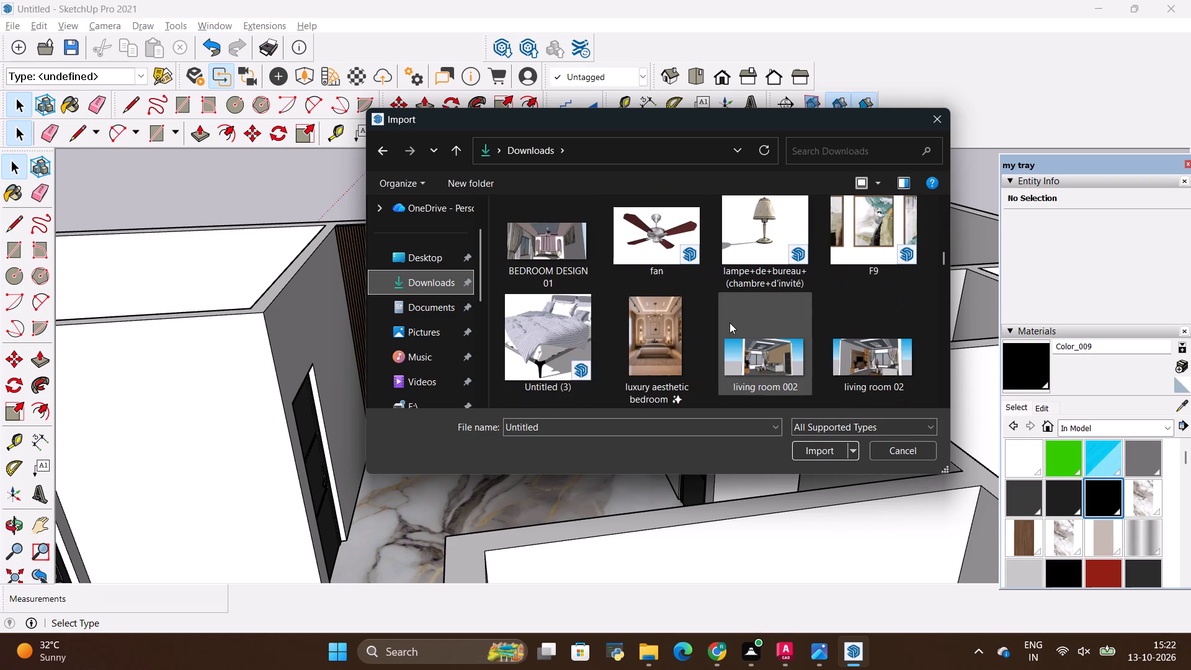
scroll(729, 323, "up", 4)
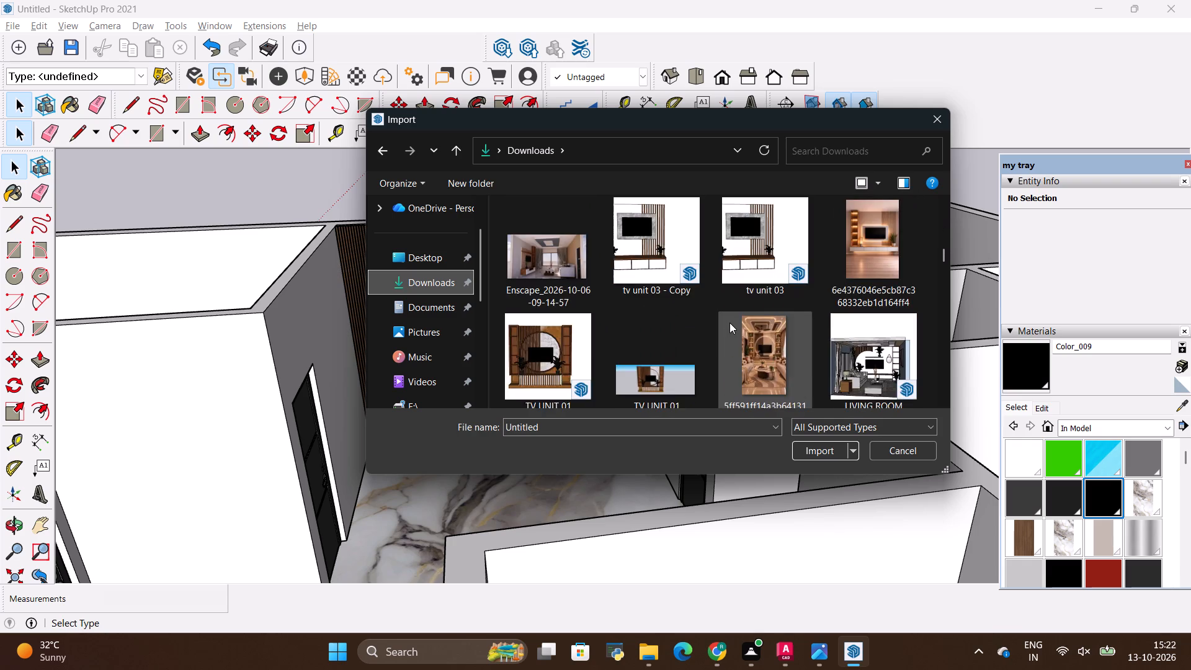
scroll(729, 323, "down", 5)
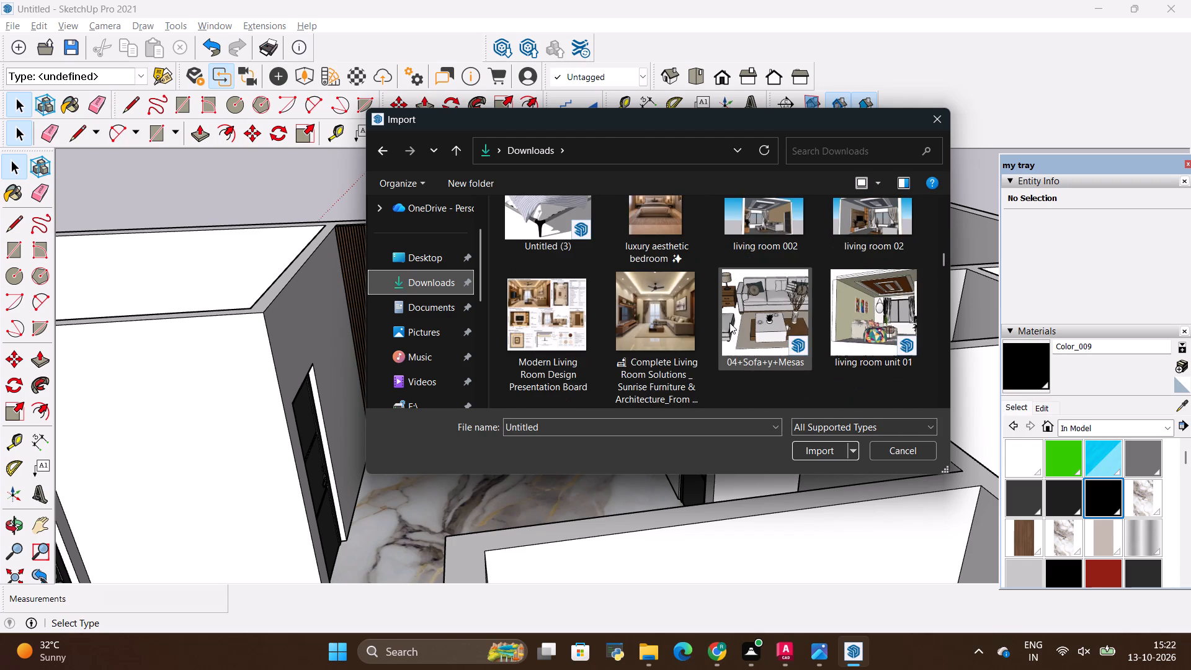
scroll(729, 323, "up", 1)
scroll(729, 323, "down", 3)
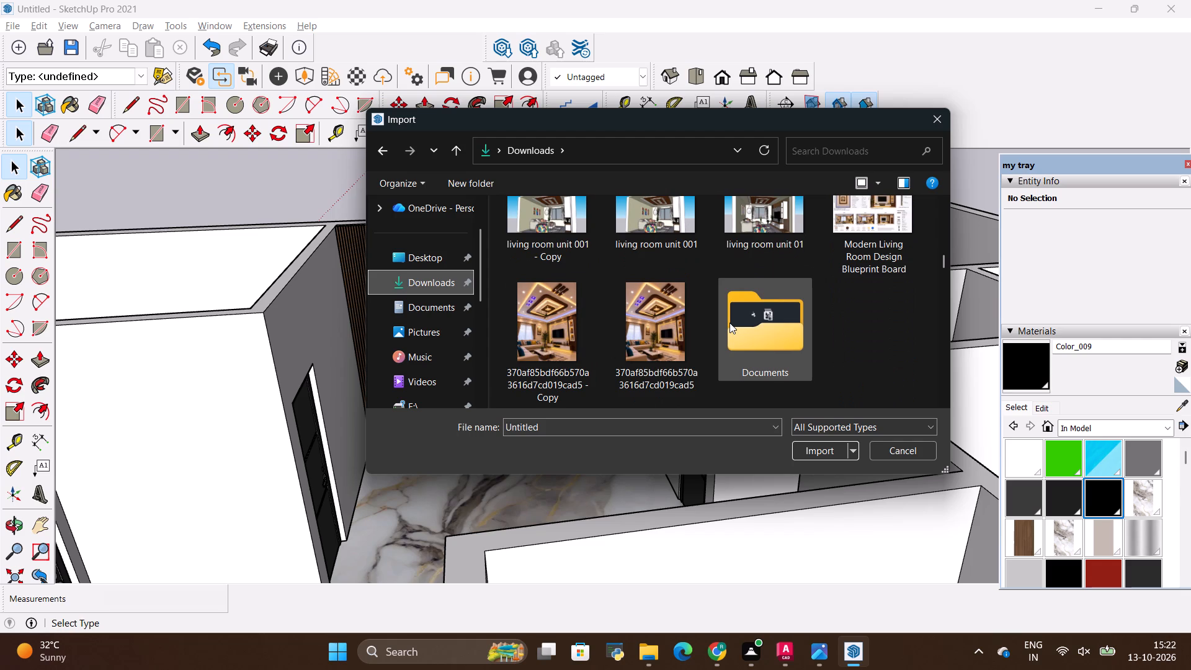
scroll(729, 323, "down", 5)
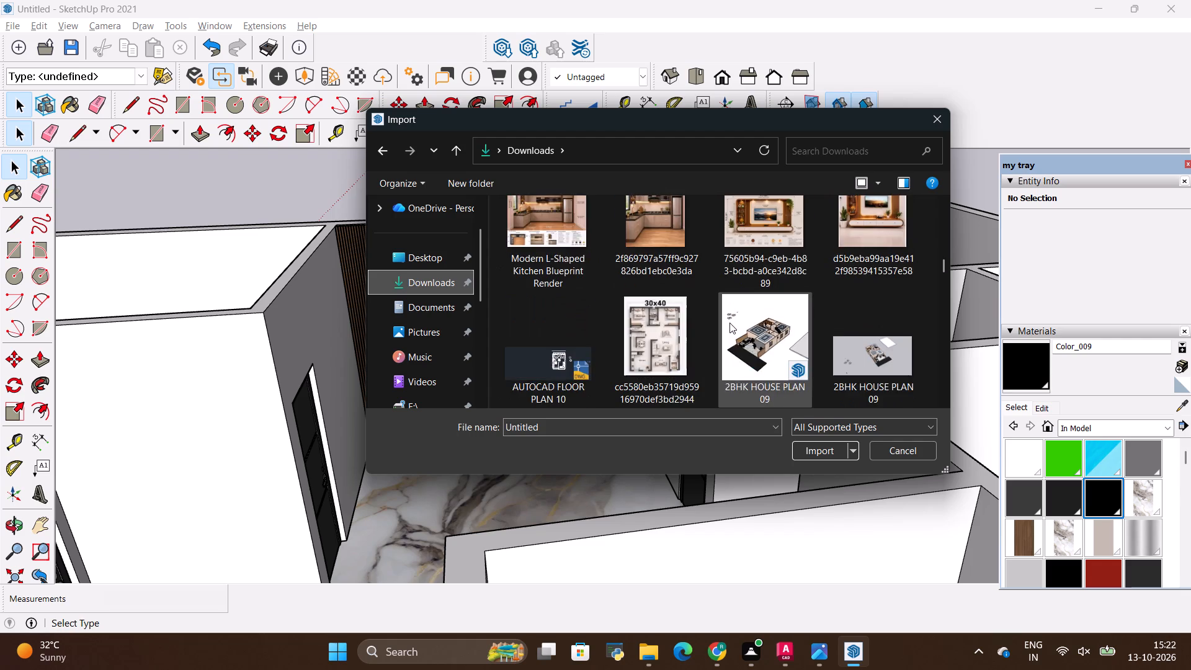
scroll(729, 323, "down", 5)
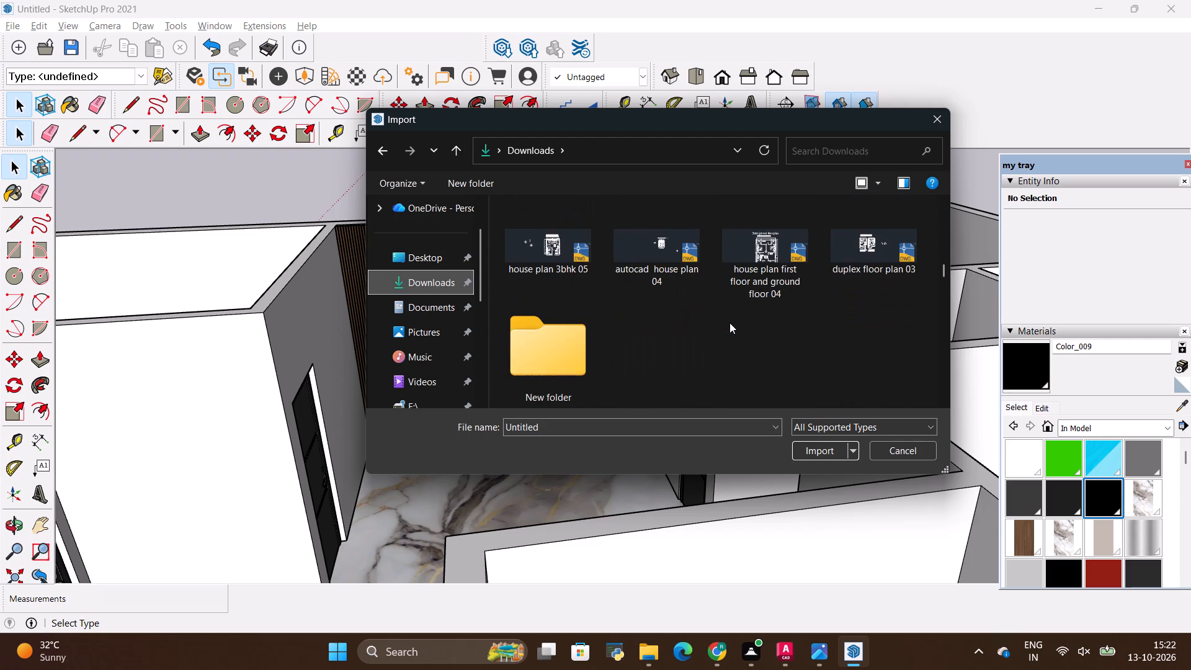
scroll(729, 323, "down", 4)
scroll(729, 323, "up", 1)
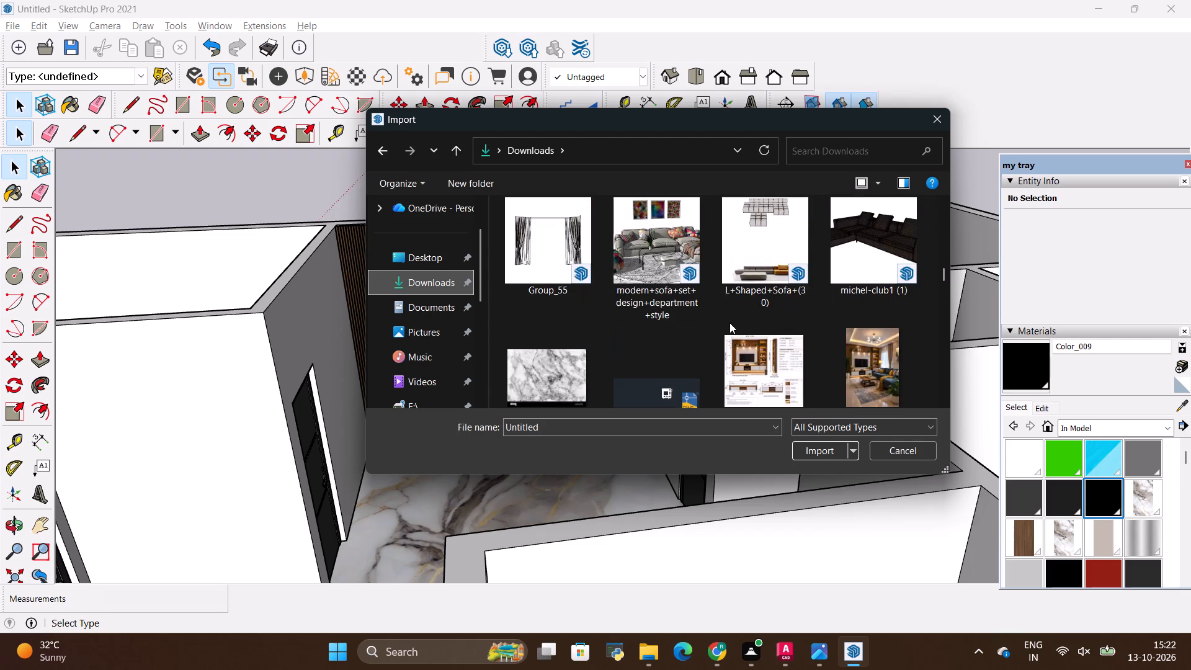
scroll(729, 323, "up", 1)
scroll(729, 323, "down", 2)
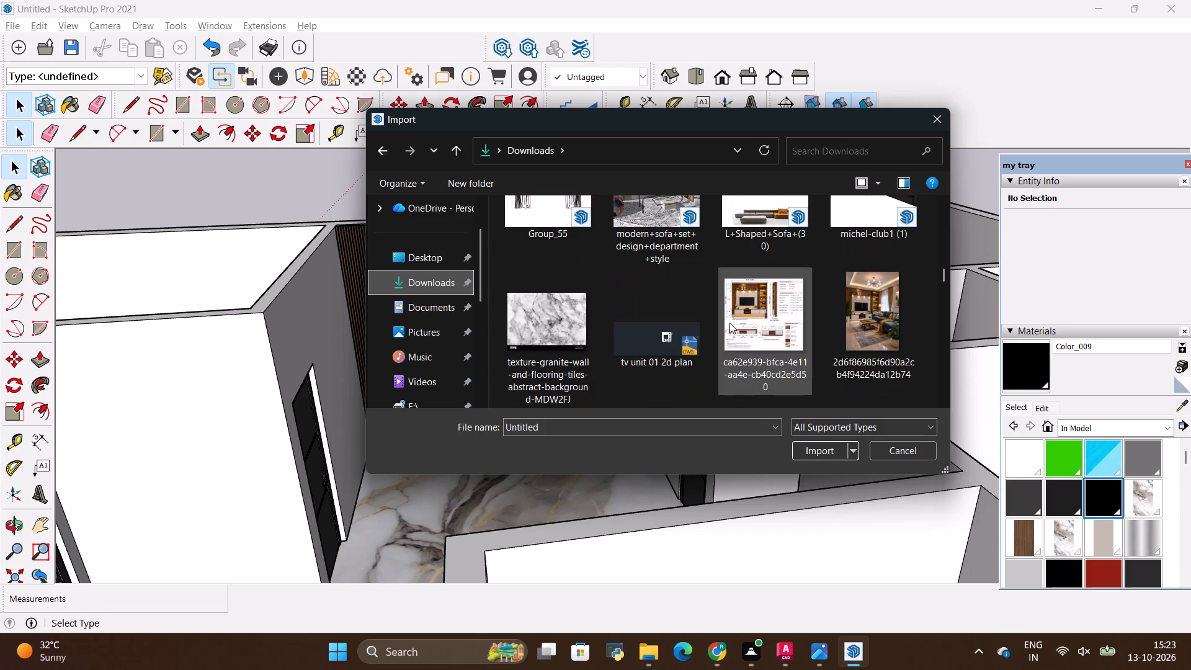
scroll(729, 323, "down", 4)
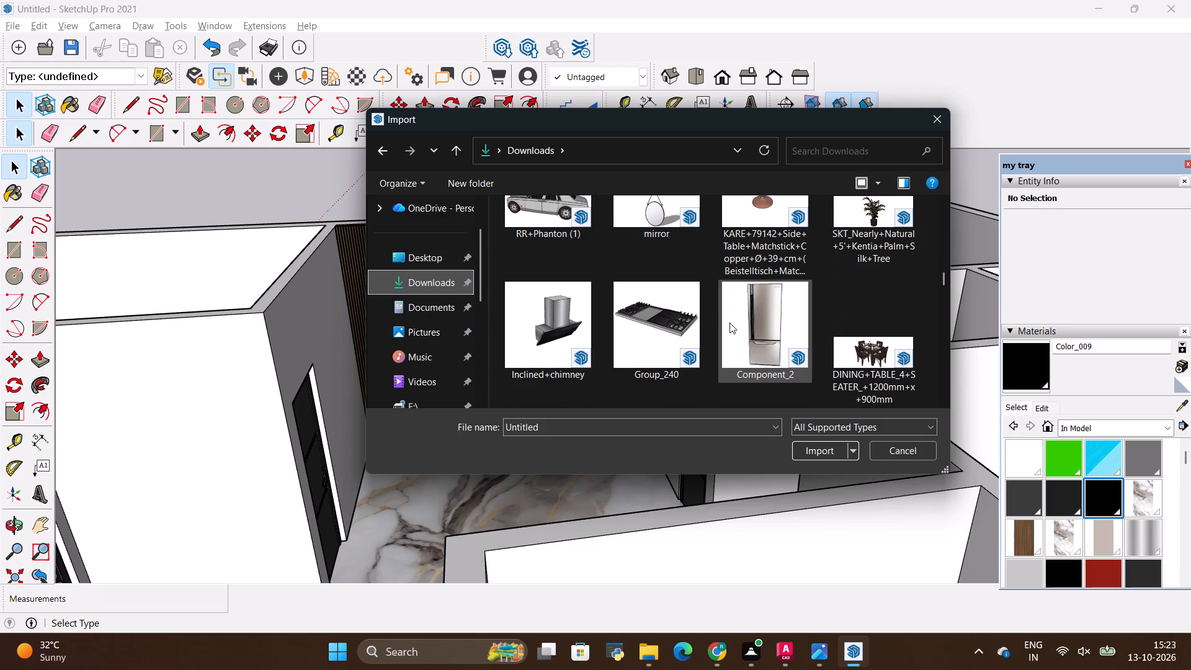
scroll(729, 323, "down", 1)
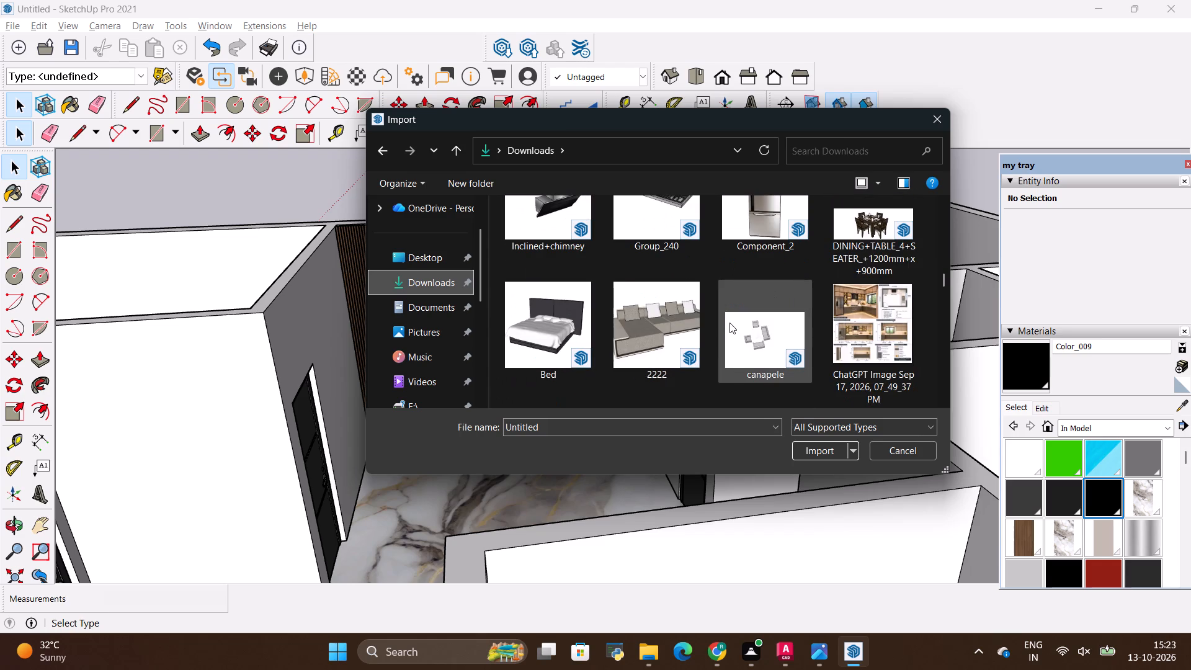
scroll(729, 323, "down", 1)
scroll(729, 323, "up", 2)
scroll(729, 323, "down", 2)
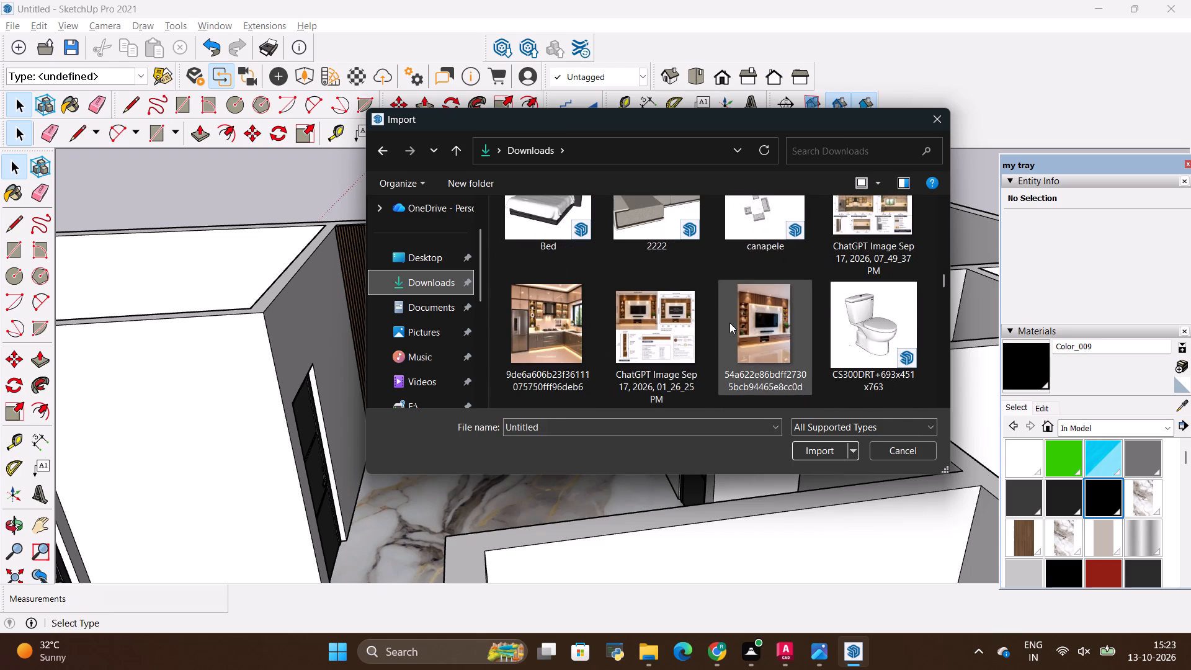
scroll(729, 323, "up", 1)
scroll(729, 323, "down", 3)
scroll(729, 323, "up", 1)
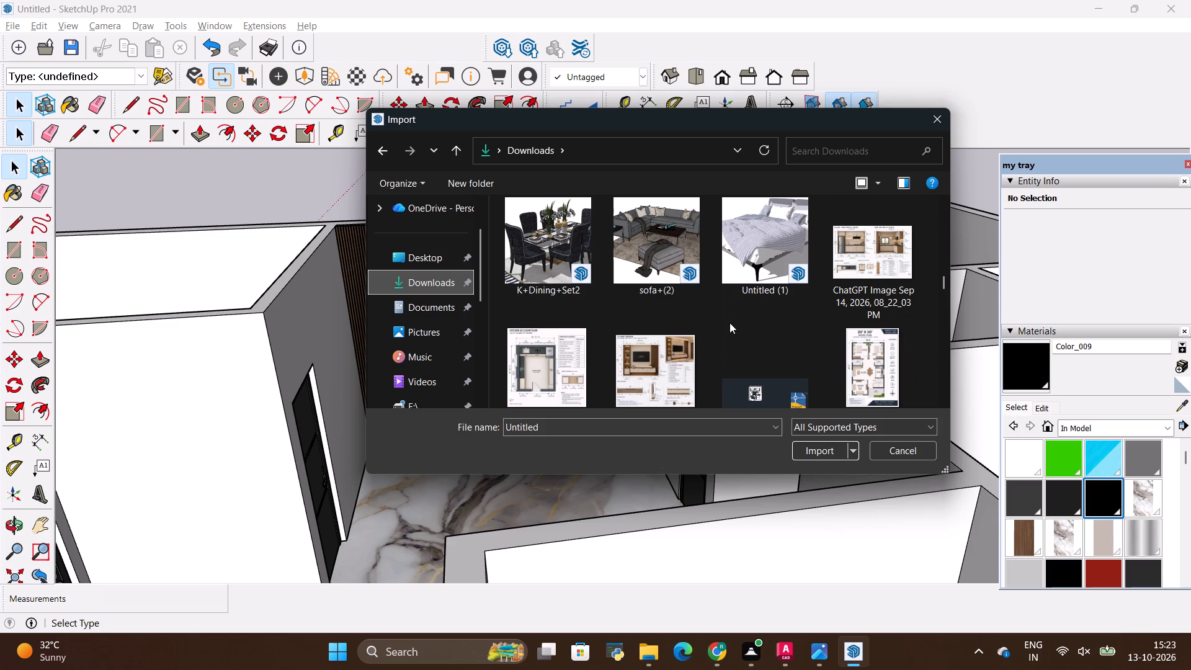
scroll(729, 323, "up", 1)
left_click(651, 355)
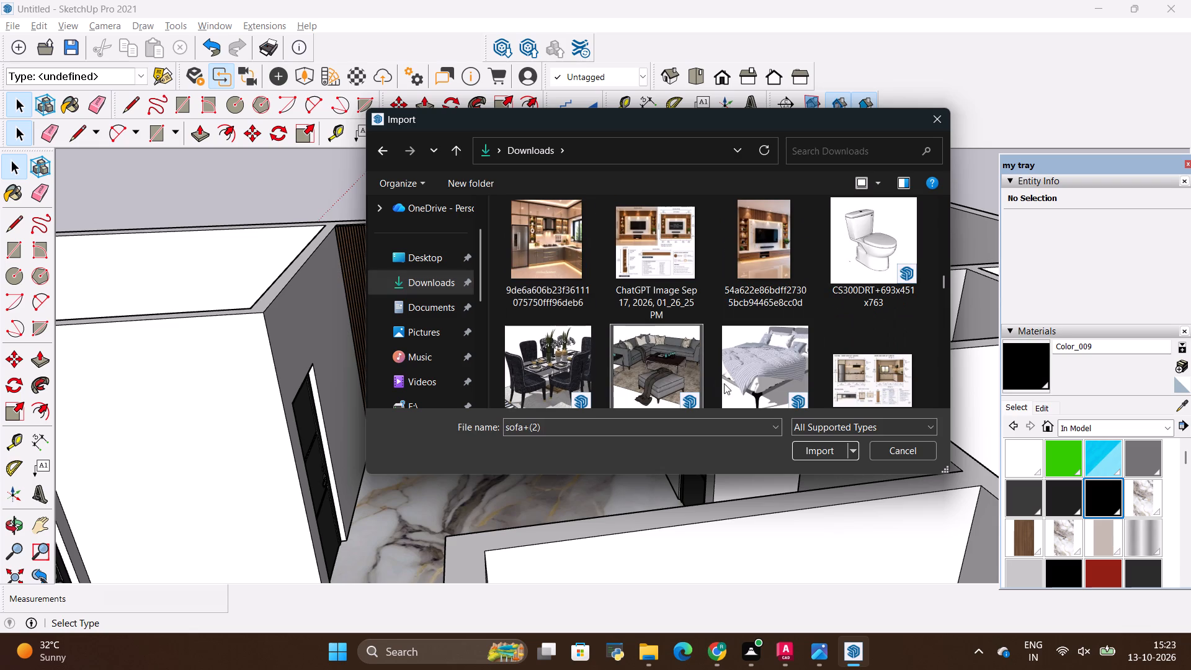
left_click(833, 445)
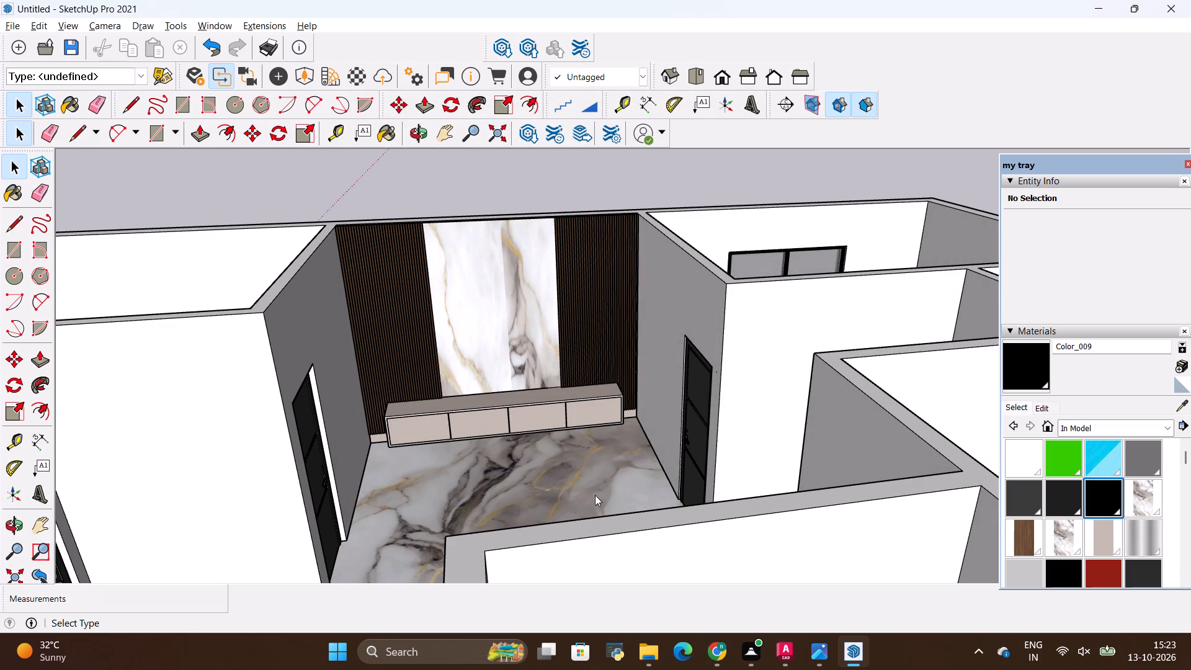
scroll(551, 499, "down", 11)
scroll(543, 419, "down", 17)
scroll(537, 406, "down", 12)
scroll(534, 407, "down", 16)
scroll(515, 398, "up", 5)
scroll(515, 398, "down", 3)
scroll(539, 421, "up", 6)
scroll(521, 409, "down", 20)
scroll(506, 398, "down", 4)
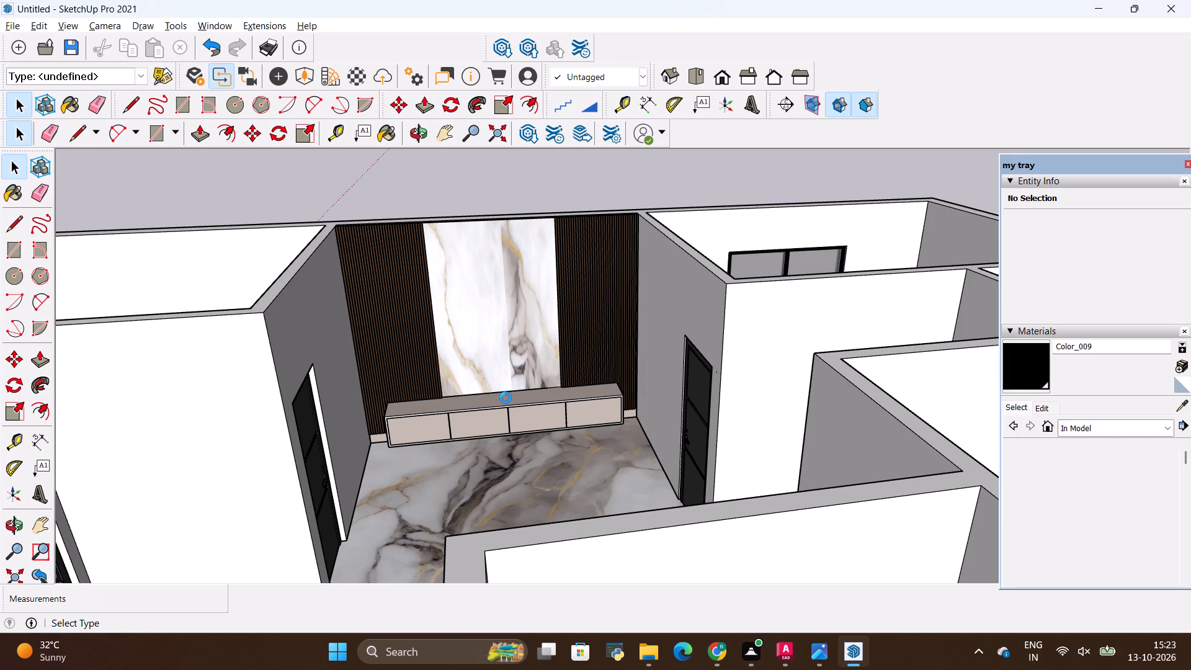
Place the imported sofa+(2) component on the open ground beside the house, clear of its walls.
scroll(506, 398, "down", 9)
scroll(341, 416, "down", 2)
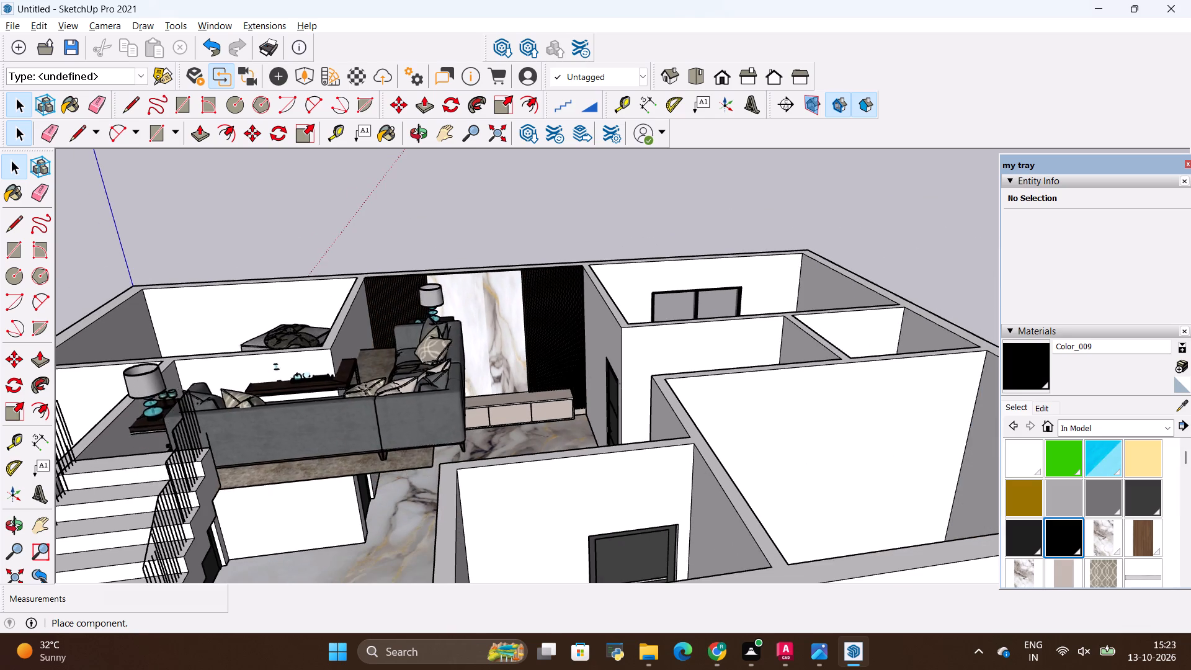
scroll(451, 335, "down", 15)
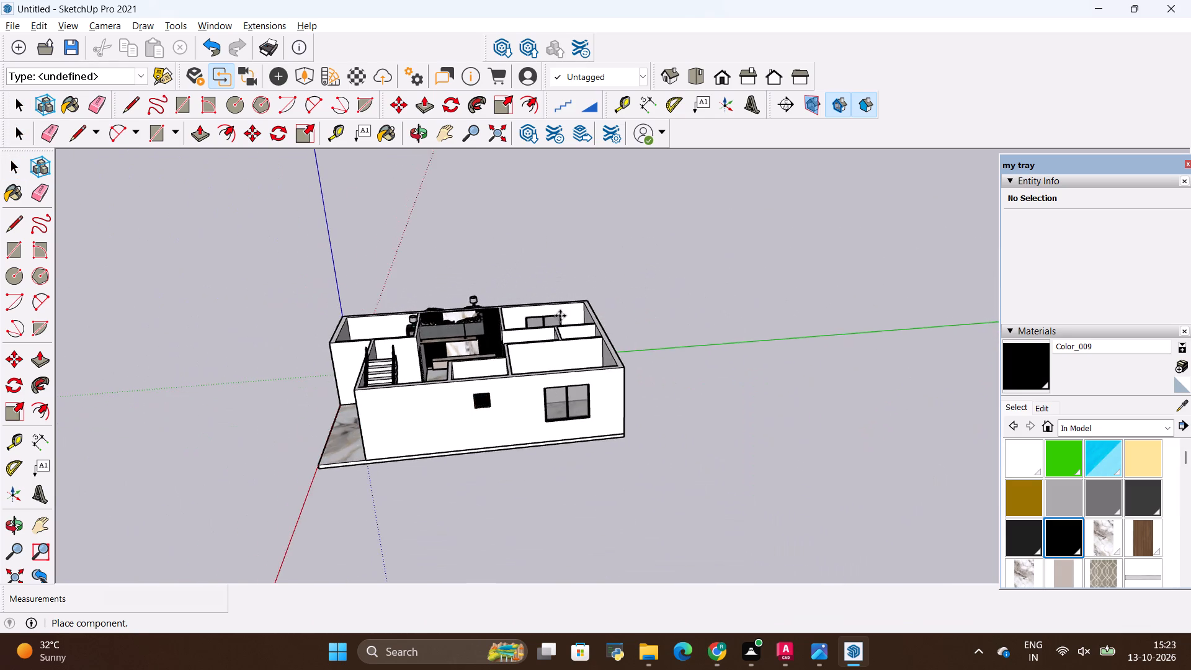
scroll(633, 324, "up", 1)
middle_click_drag(631, 326, 592, 410)
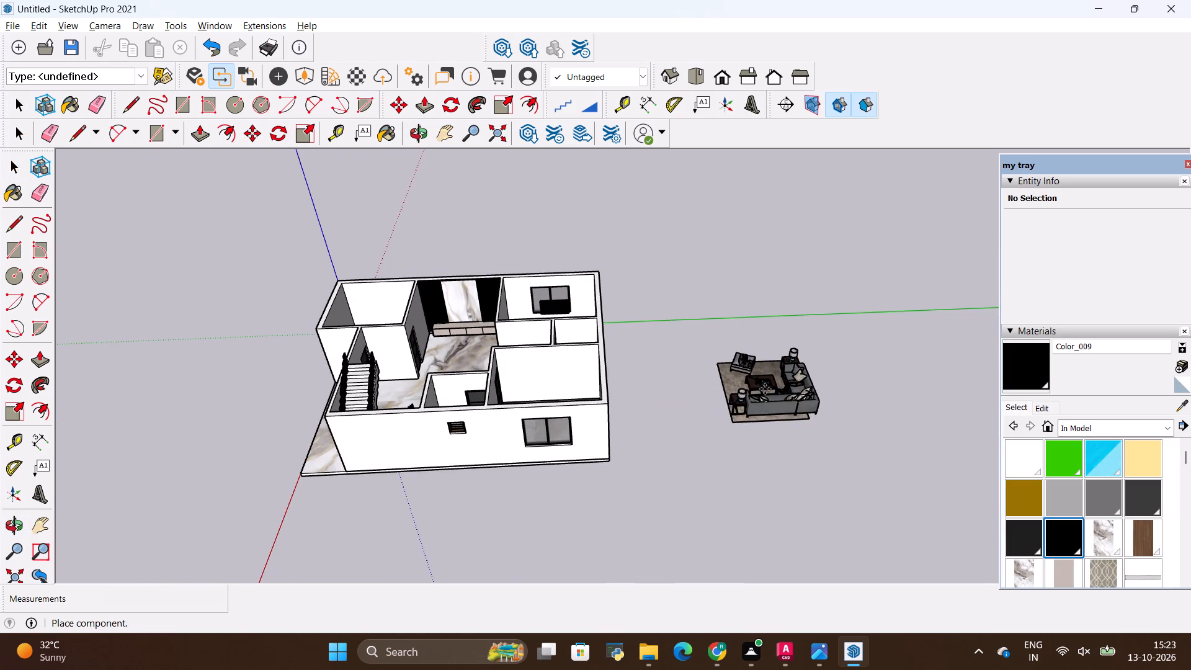
left_click(745, 384)
scroll(638, 355, "up", 4)
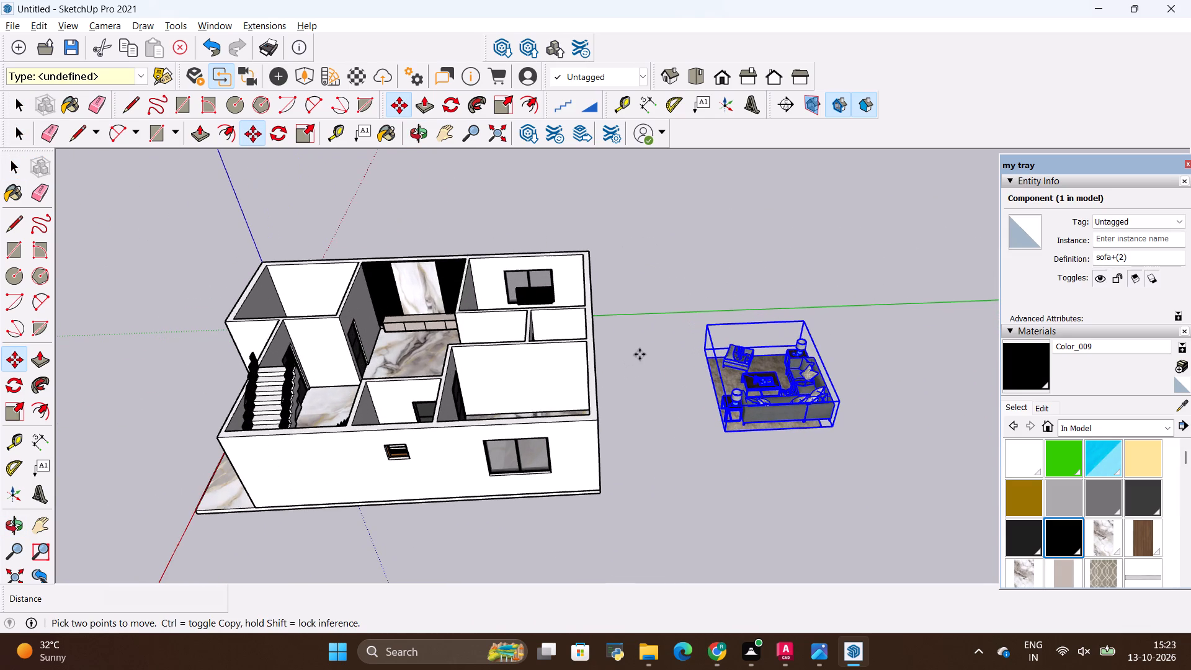
key("space")
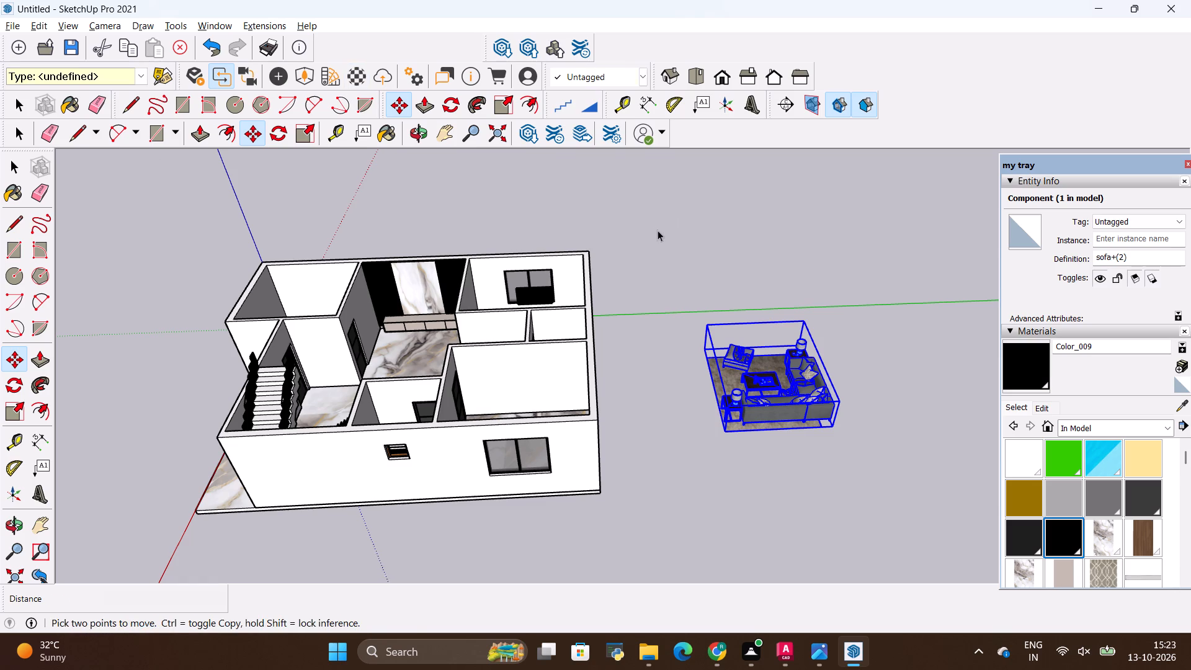
left_click(656, 231)
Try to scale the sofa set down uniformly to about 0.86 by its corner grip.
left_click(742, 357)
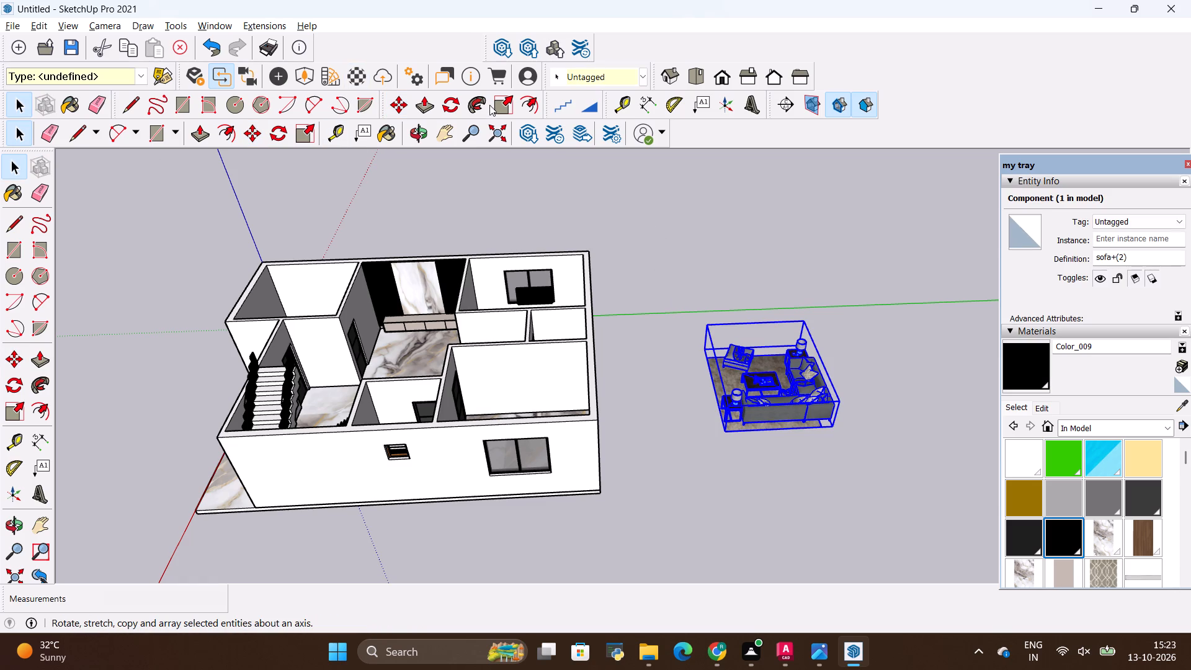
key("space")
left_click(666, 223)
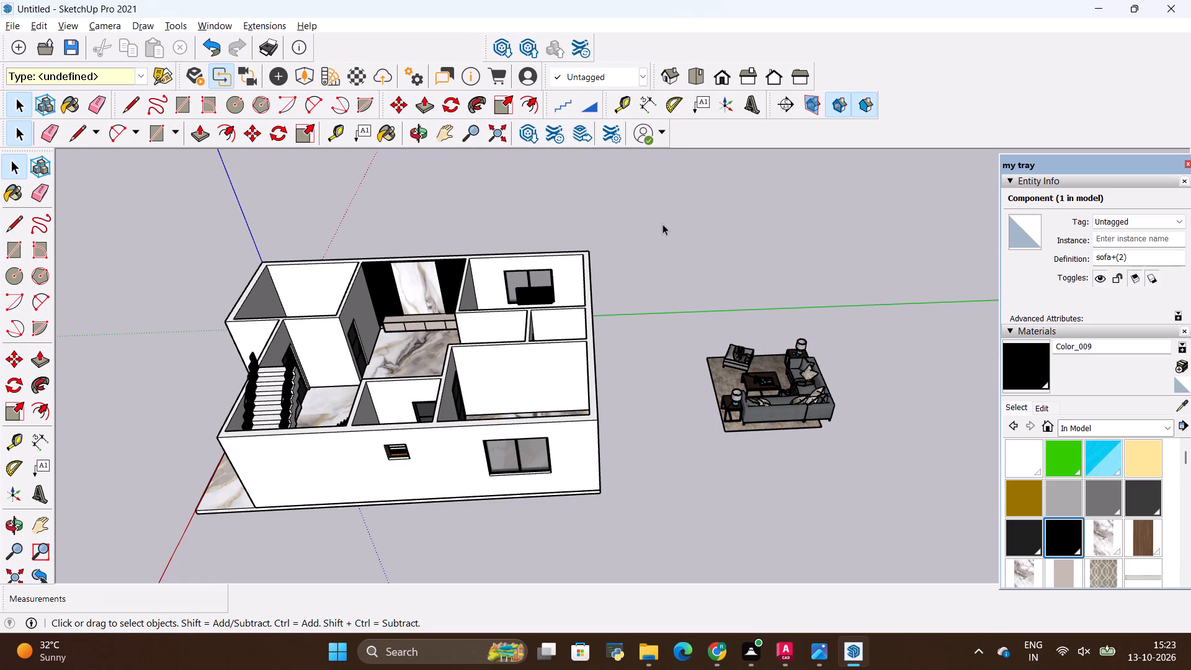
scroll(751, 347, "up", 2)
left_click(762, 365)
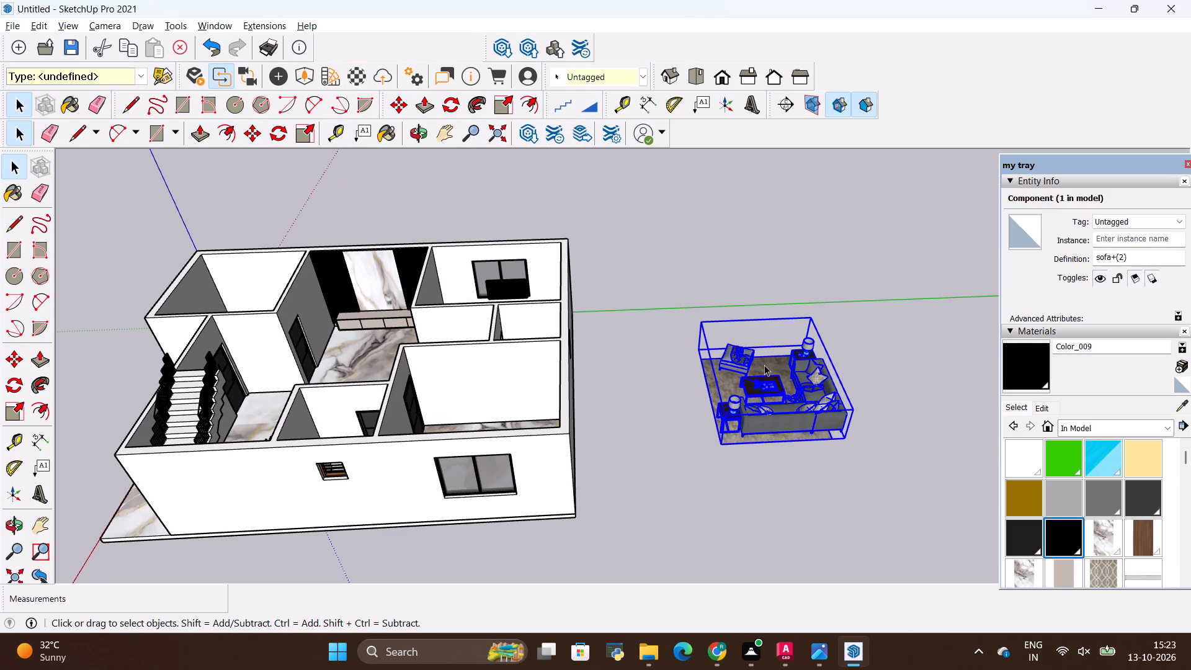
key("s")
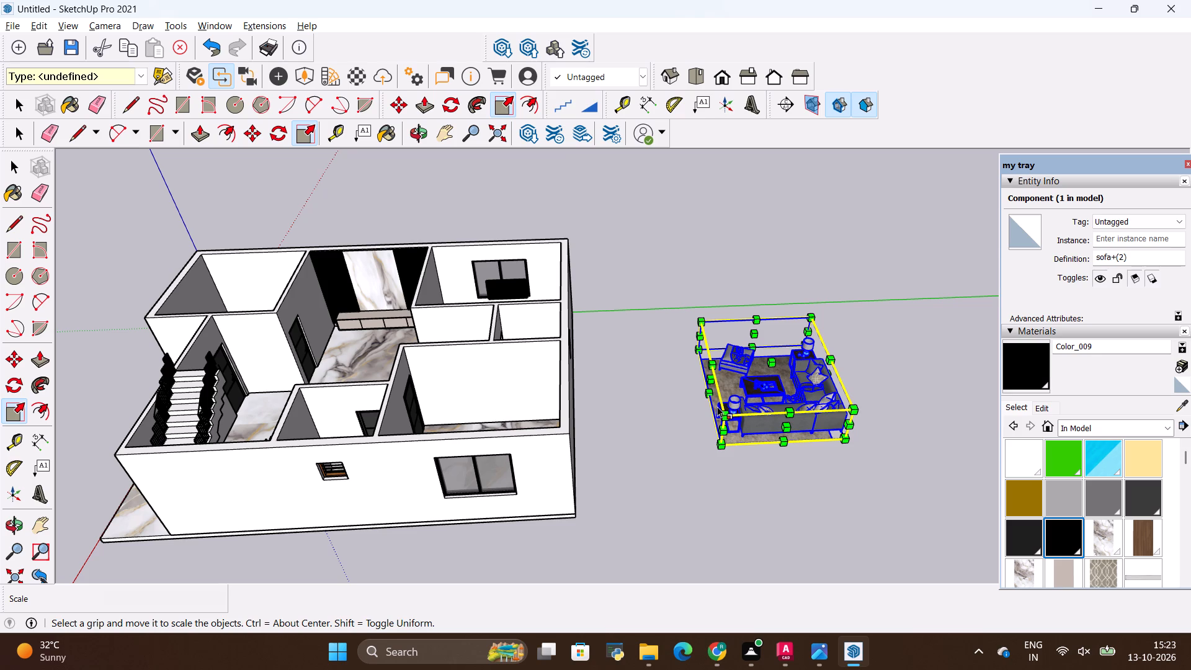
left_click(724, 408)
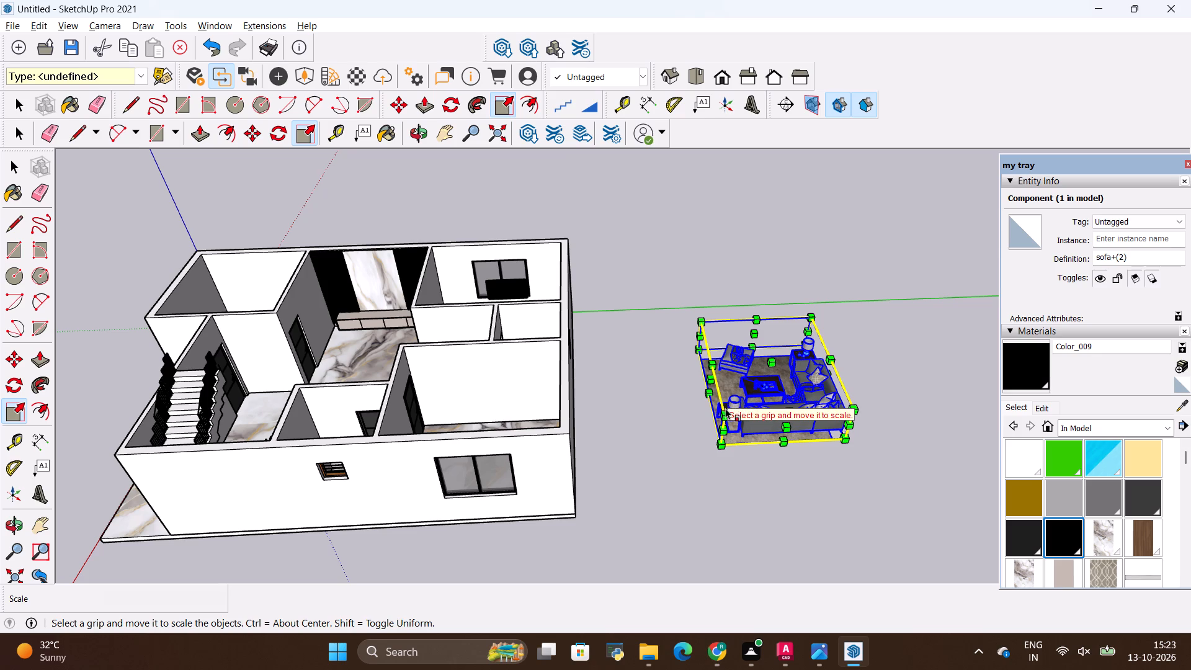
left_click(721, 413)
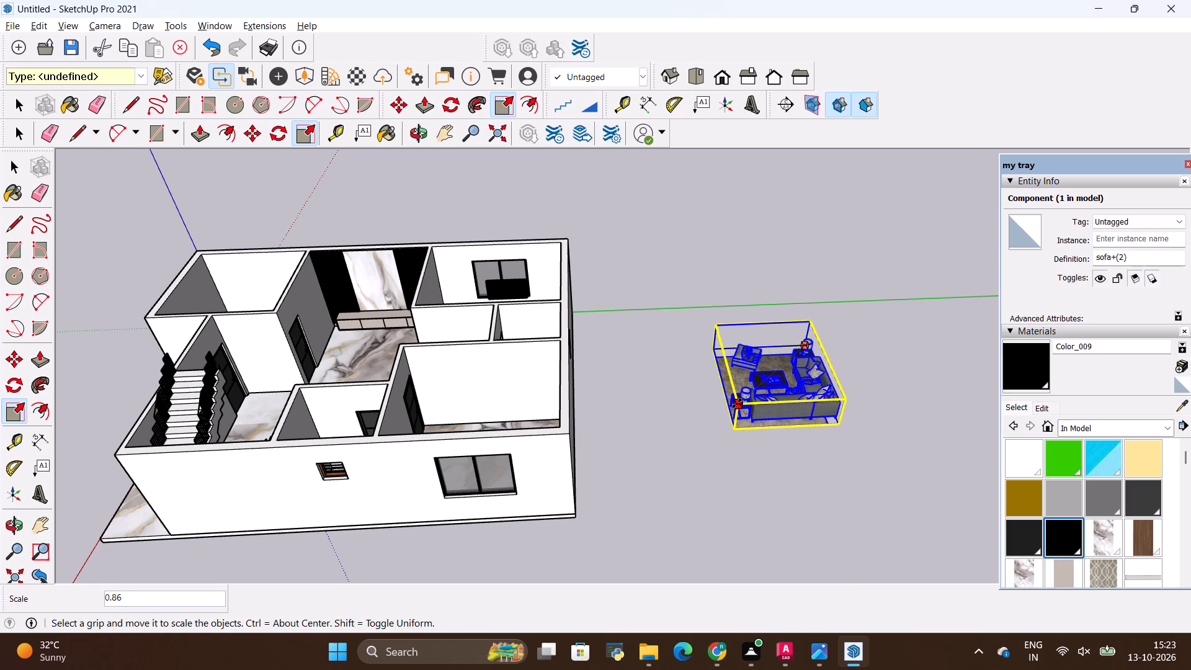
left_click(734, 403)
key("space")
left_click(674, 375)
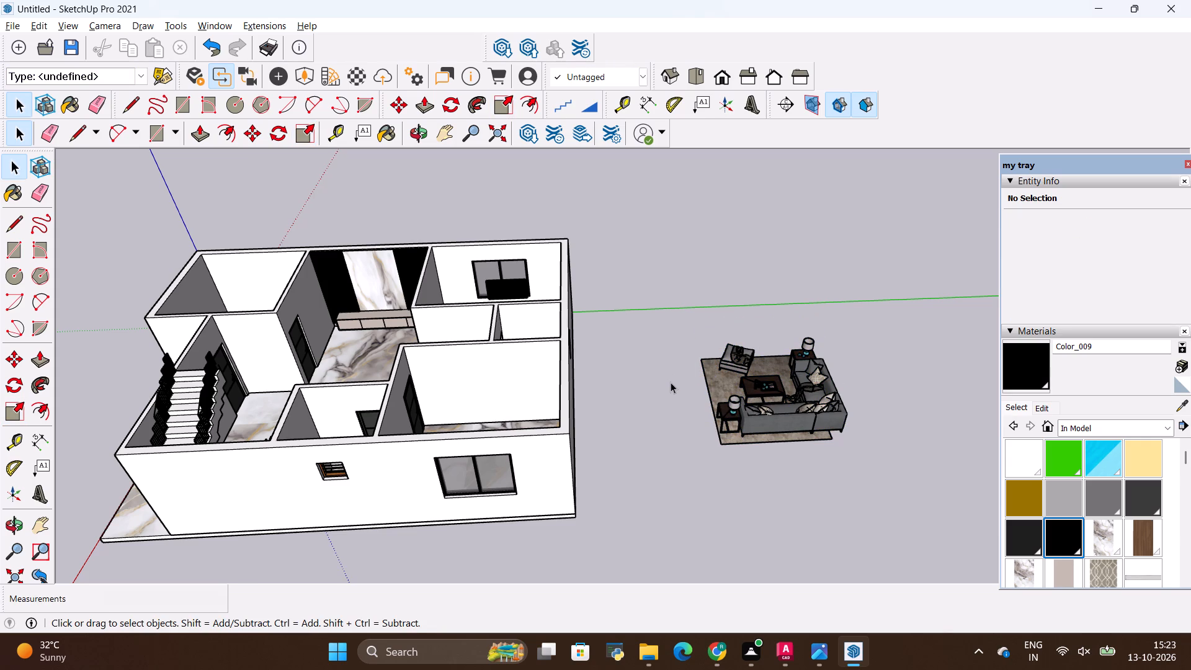
Scale the sofa set down uniformly to about 0.90 from its corner grip.
scroll(824, 375, "up", 8)
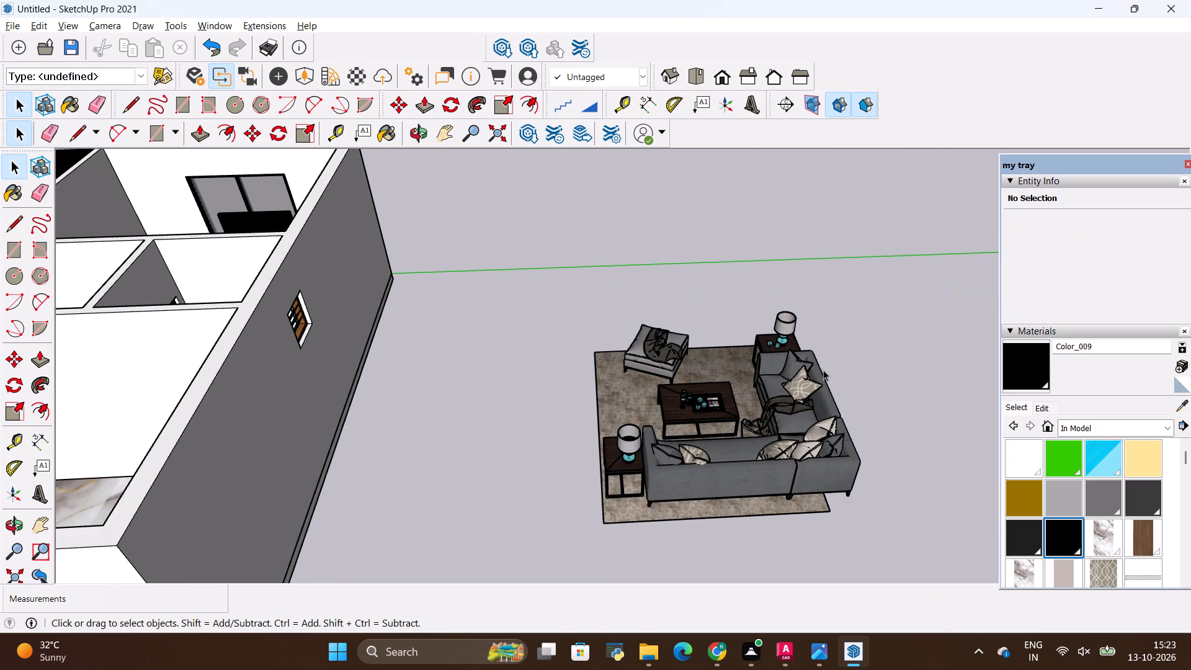
left_click(823, 370)
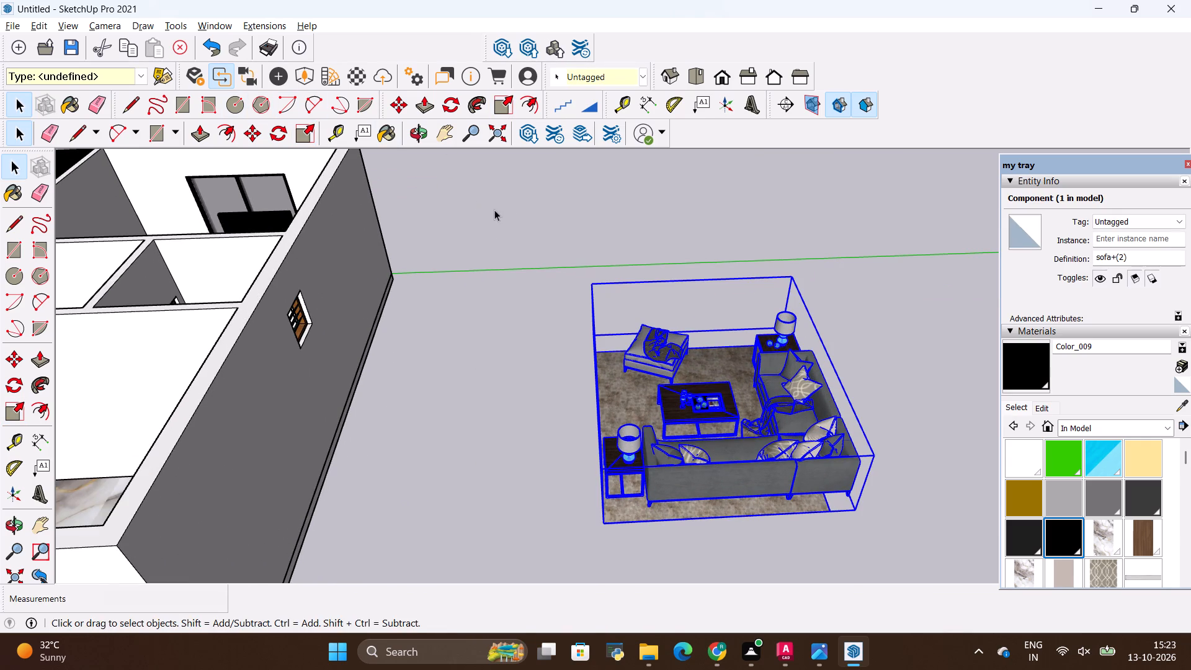
key("s")
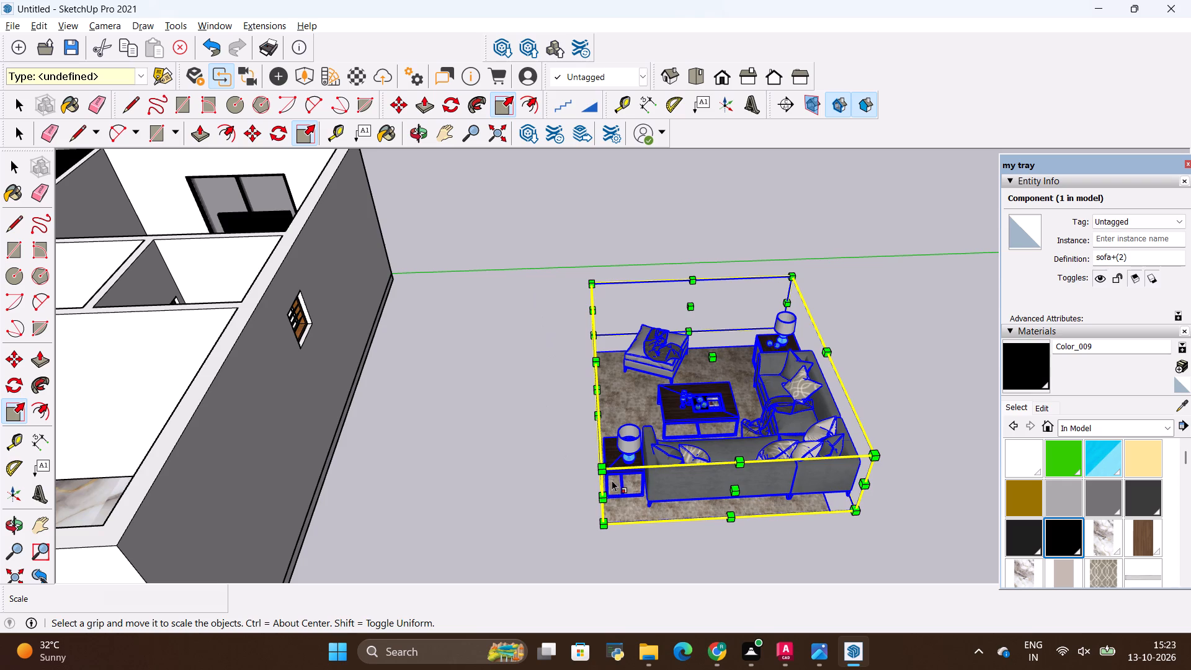
left_click(607, 470)
left_click(635, 460)
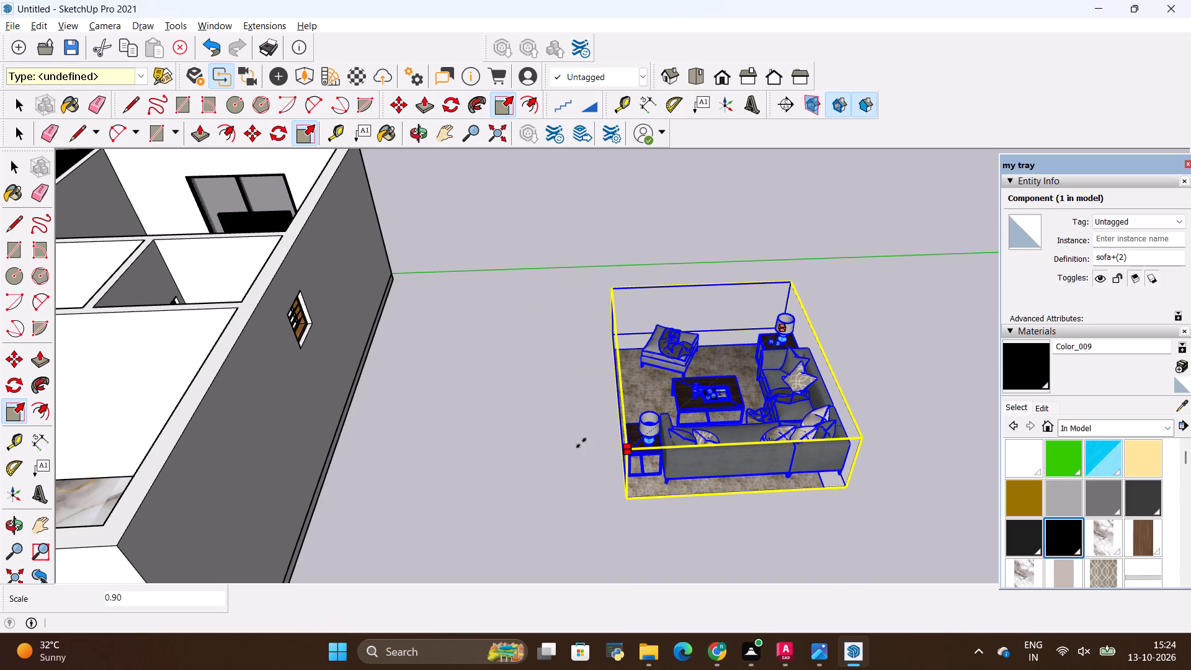
key("space")
left_click(511, 416)
Move the sofa set into the hall, onto the marble floor in front of the TV wall unit.
scroll(651, 393, "down", 12)
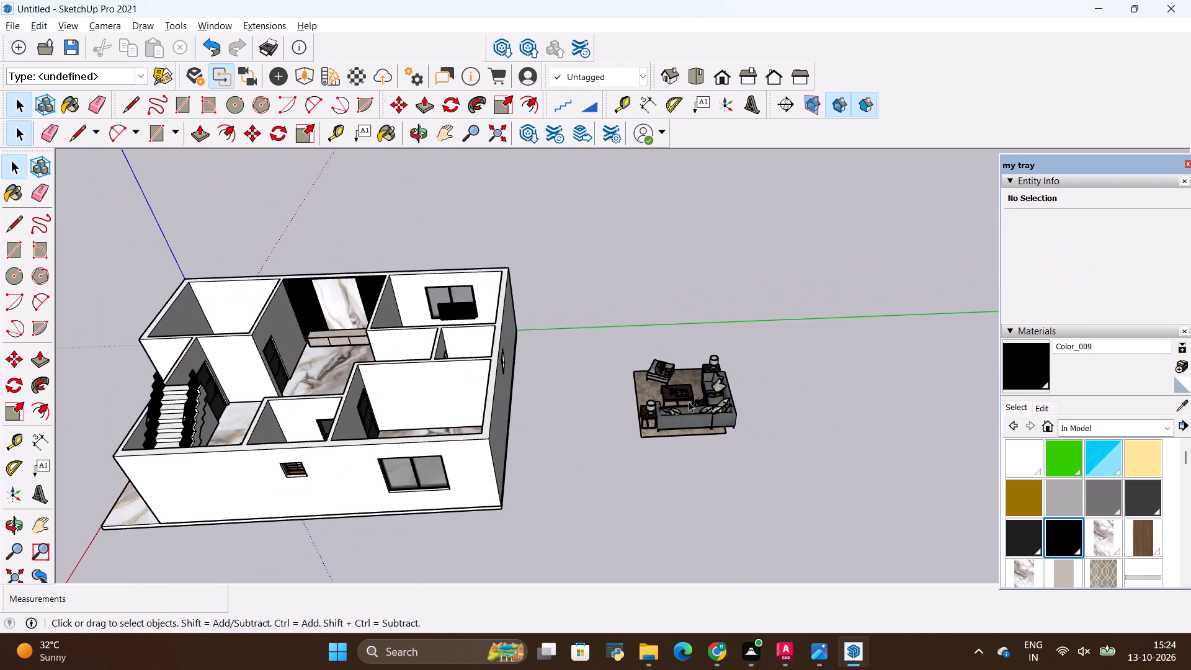
left_click(689, 401)
key("m")
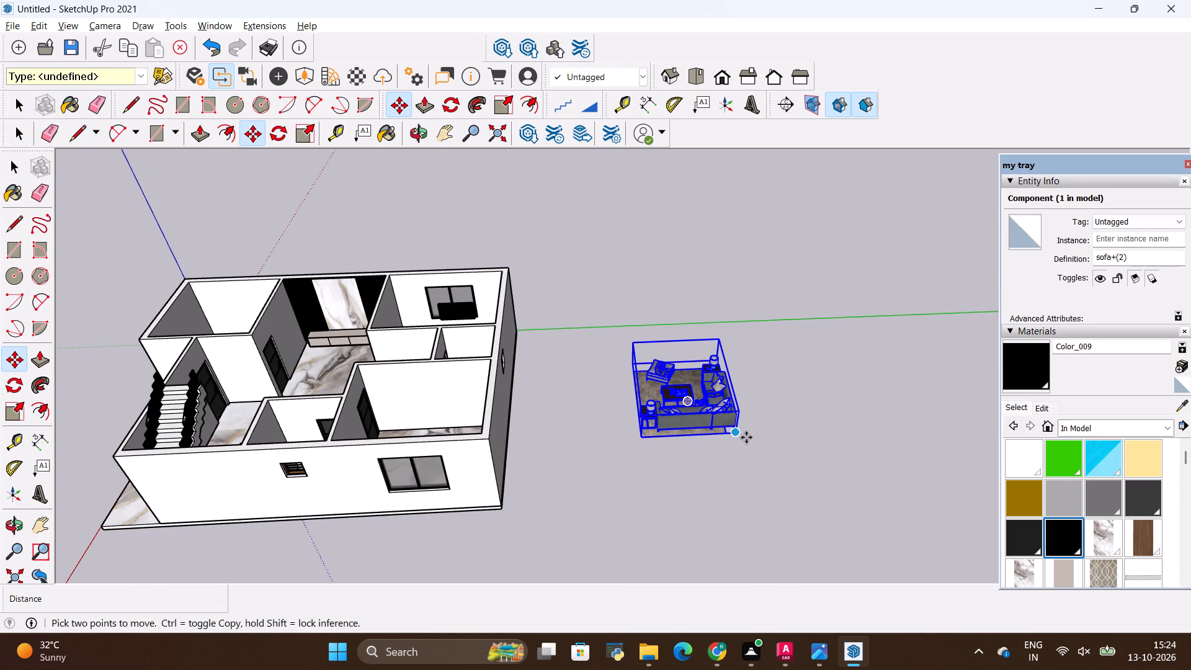
left_click(743, 437)
scroll(524, 327, "down", 5)
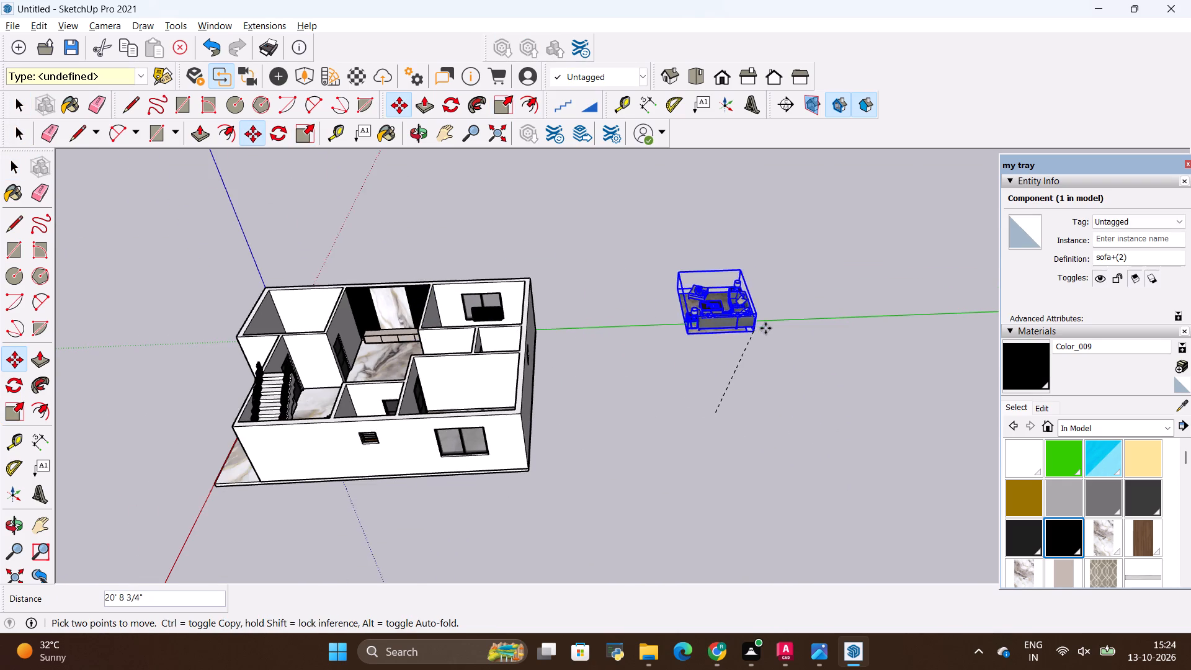
scroll(765, 328, "down", 12)
middle_click_drag(543, 318, 729, 402)
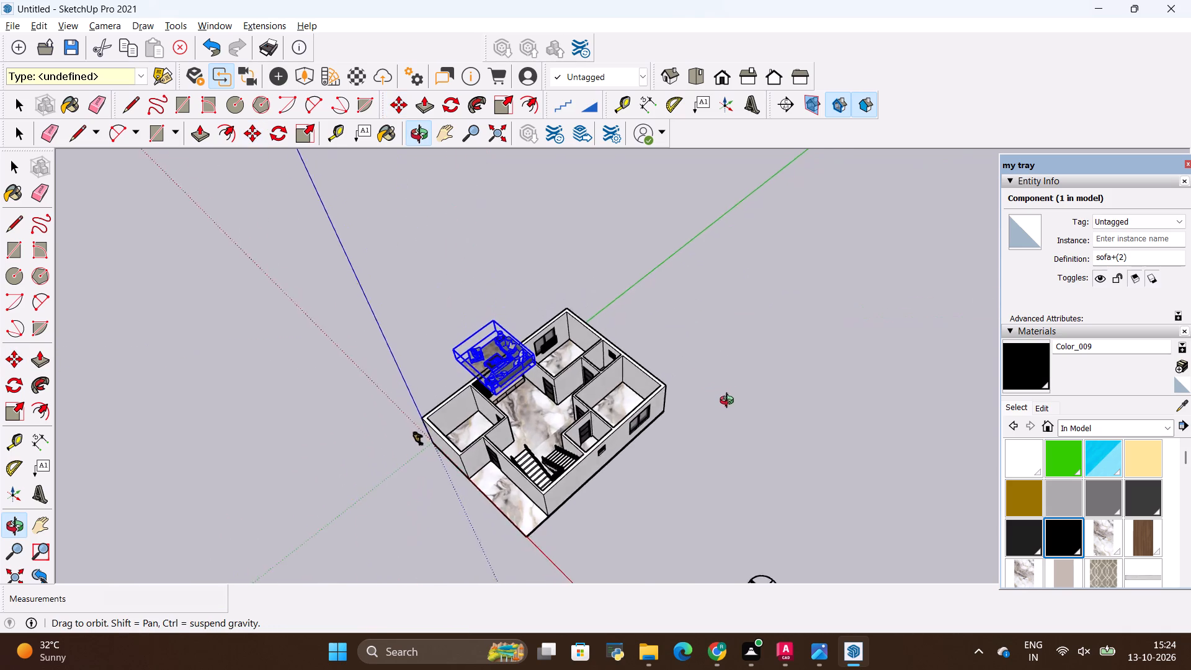
middle_click_drag(729, 402, 562, 463)
scroll(486, 334, "up", 14)
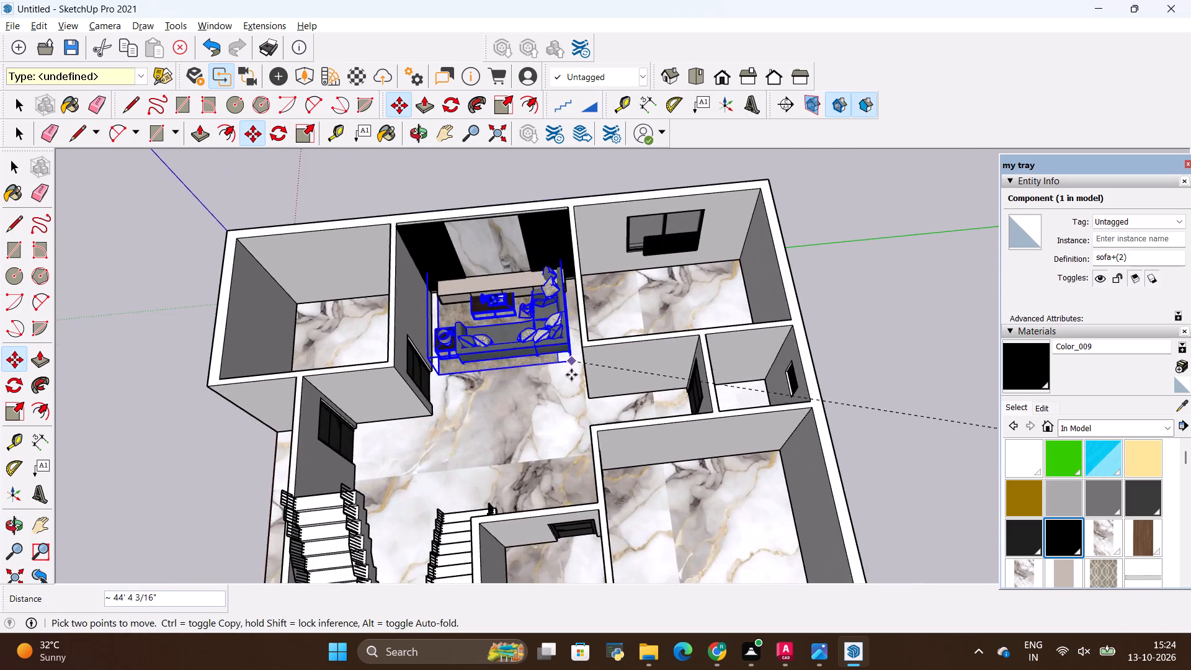
scroll(571, 375, "up", 12)
scroll(592, 473, "down", 6)
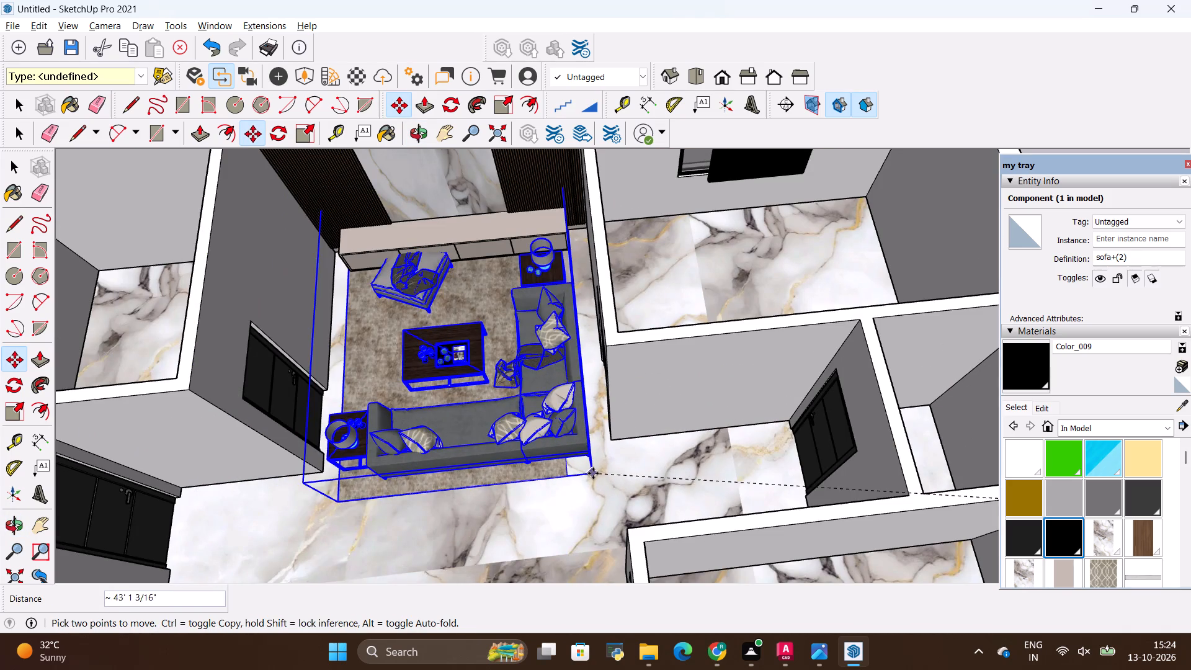
left_click(607, 483)
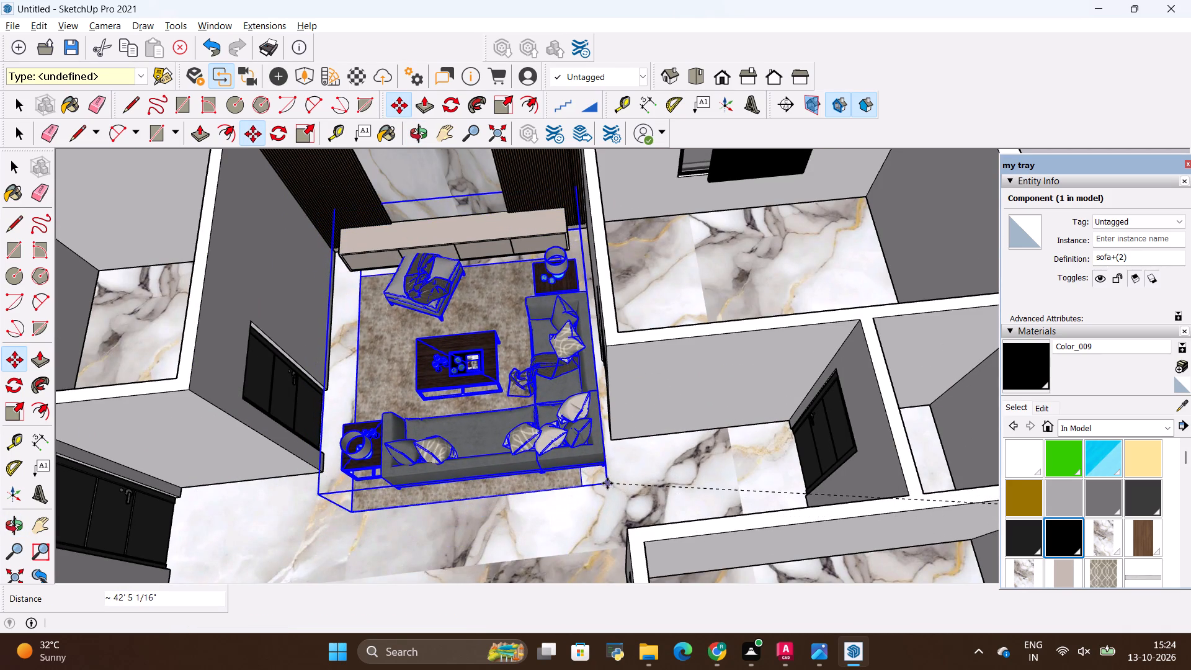
Examine how the sofa set sits on the hall floor, from low behind the sofa and from above.
scroll(602, 473, "up", 11)
middle_click_drag(602, 471, 579, 277)
middle_click_drag(578, 266, 589, 215)
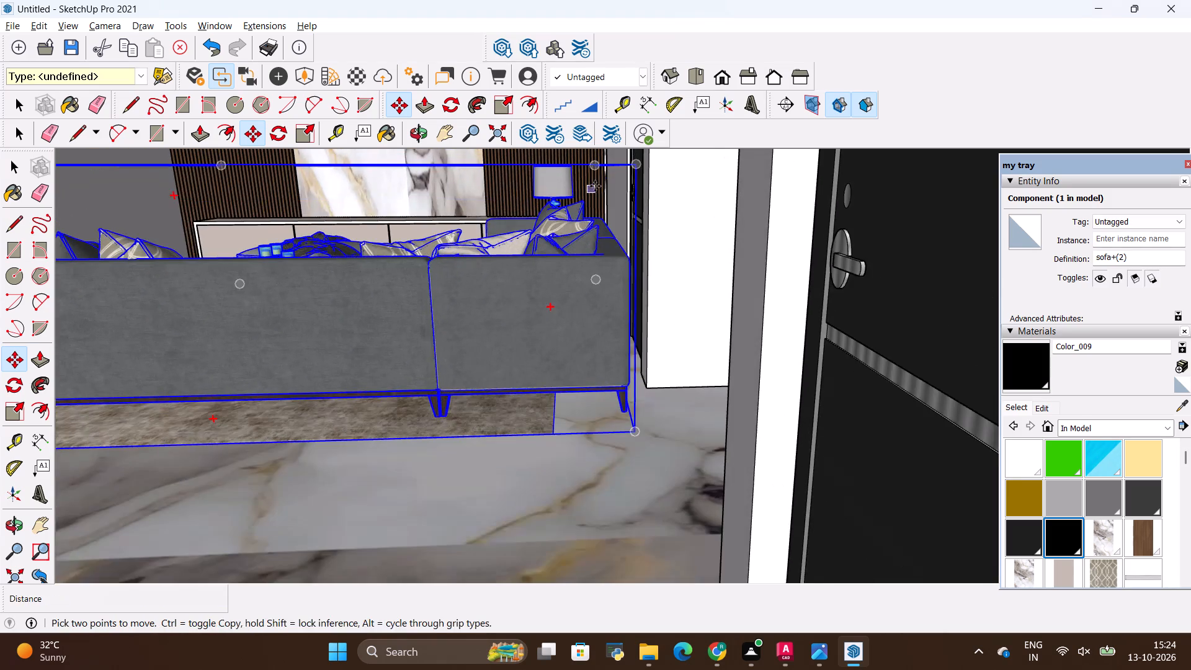
middle_click_drag(597, 179, 648, 352)
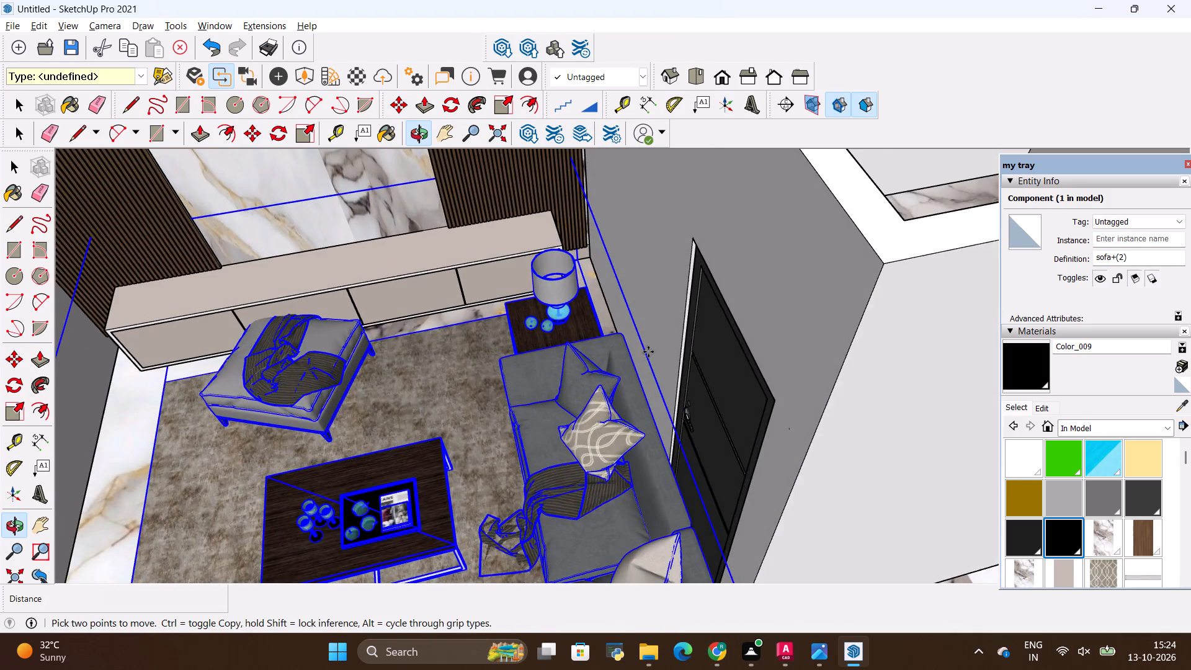
scroll(648, 352, "down", 11)
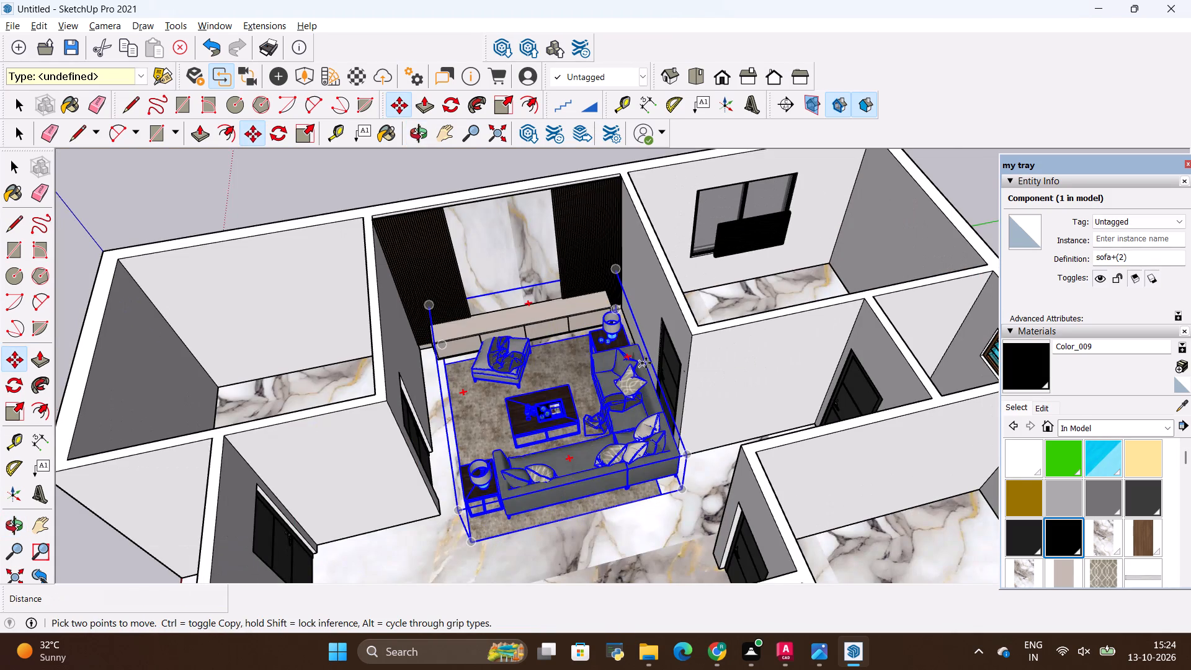
scroll(674, 211, "down", 5)
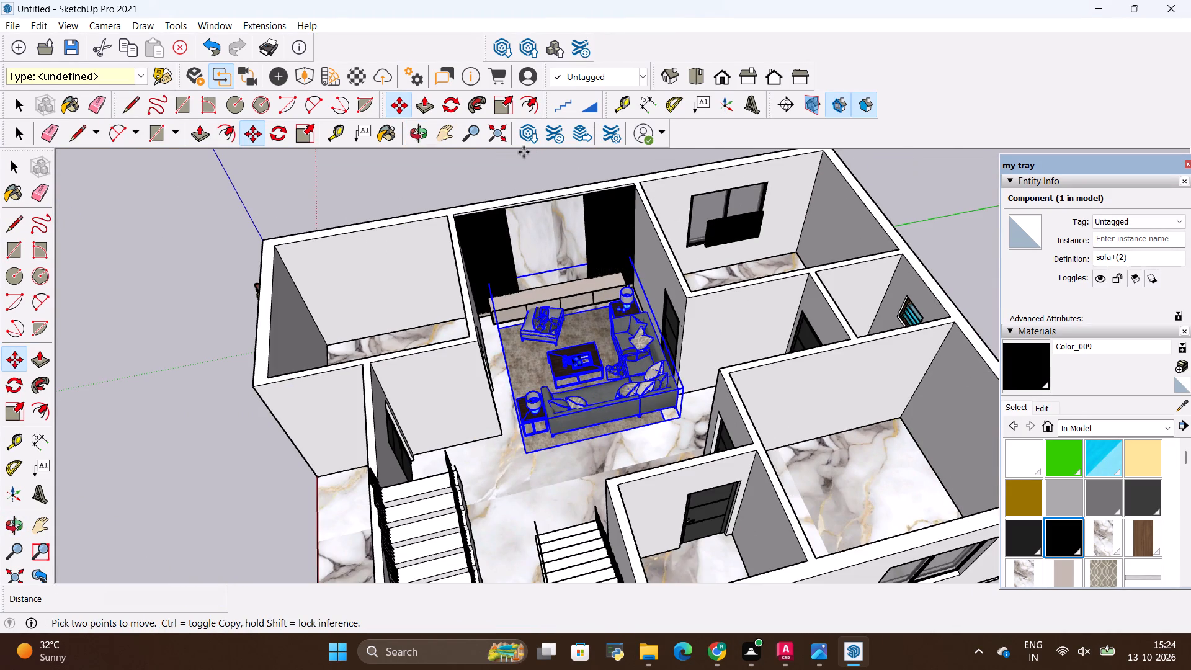
key("space")
left_click(475, 176)
Examine the furnished hall with its sofa set and wall unit from above, from the side and from the front.
scroll(651, 266, "up", 3)
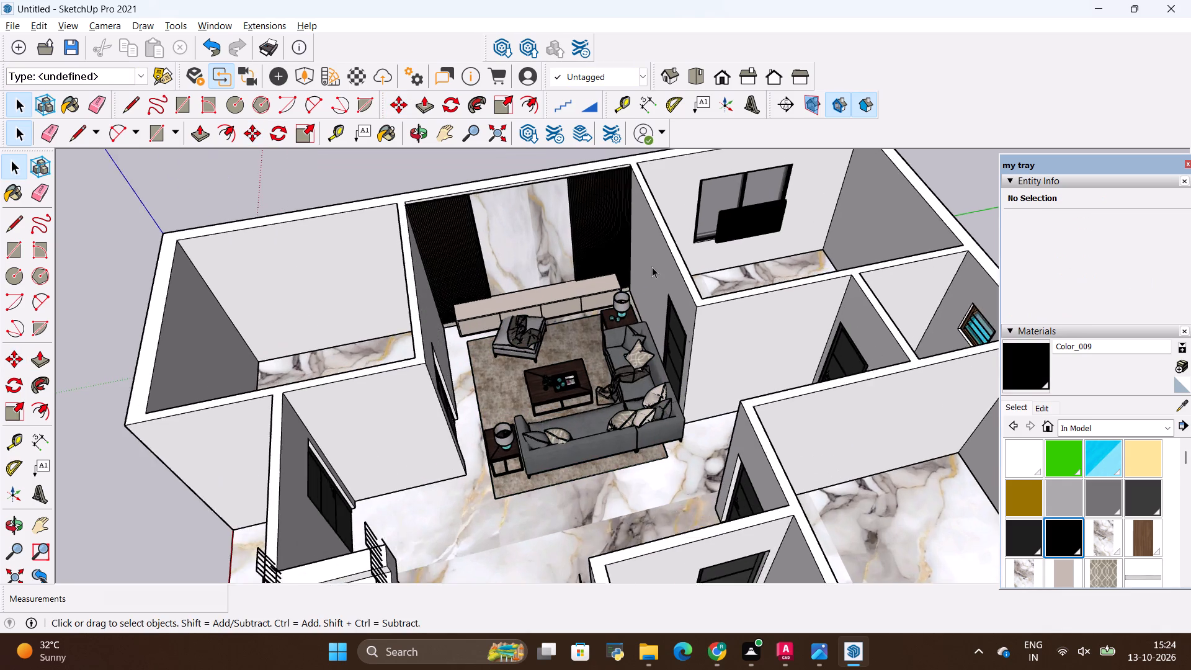
scroll(652, 267, "up", 5)
scroll(659, 304, "down", 6)
middle_click_drag(697, 333, 699, 342)
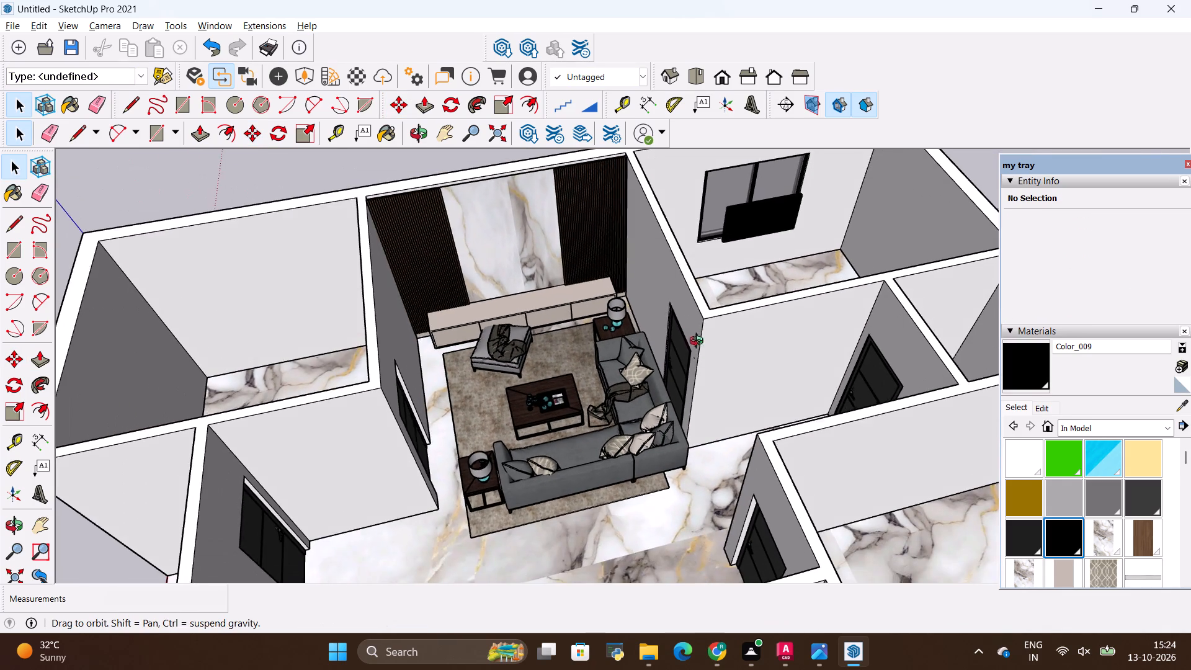
middle_click_drag(699, 342, 744, 255)
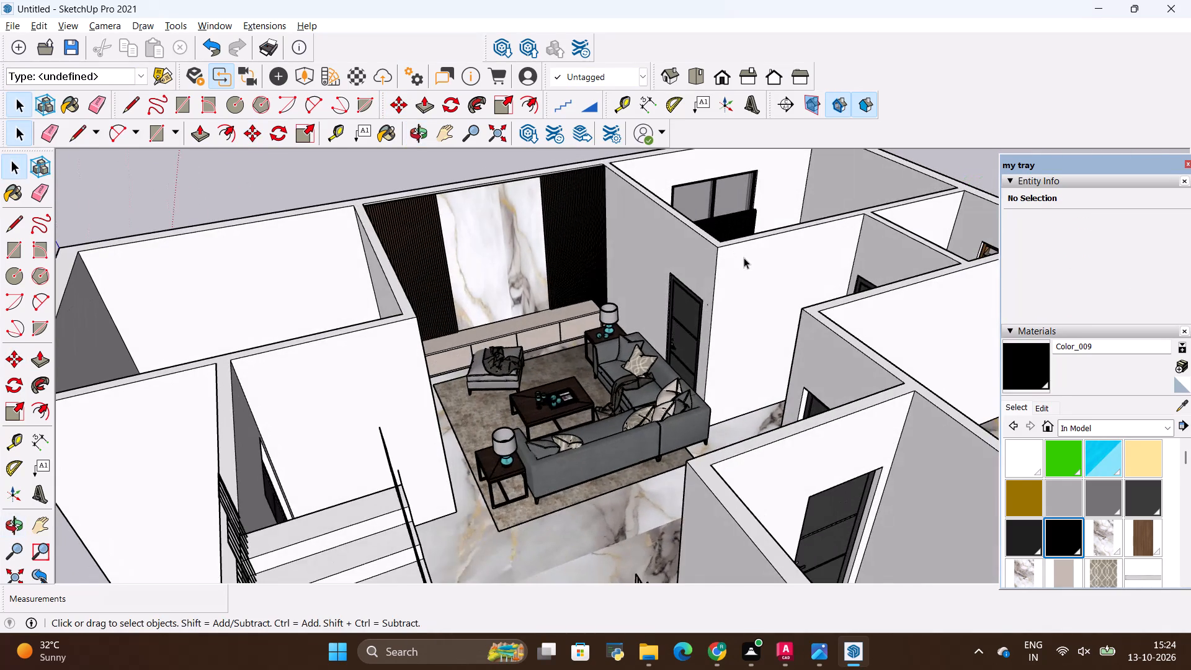
scroll(743, 272, "up", 7)
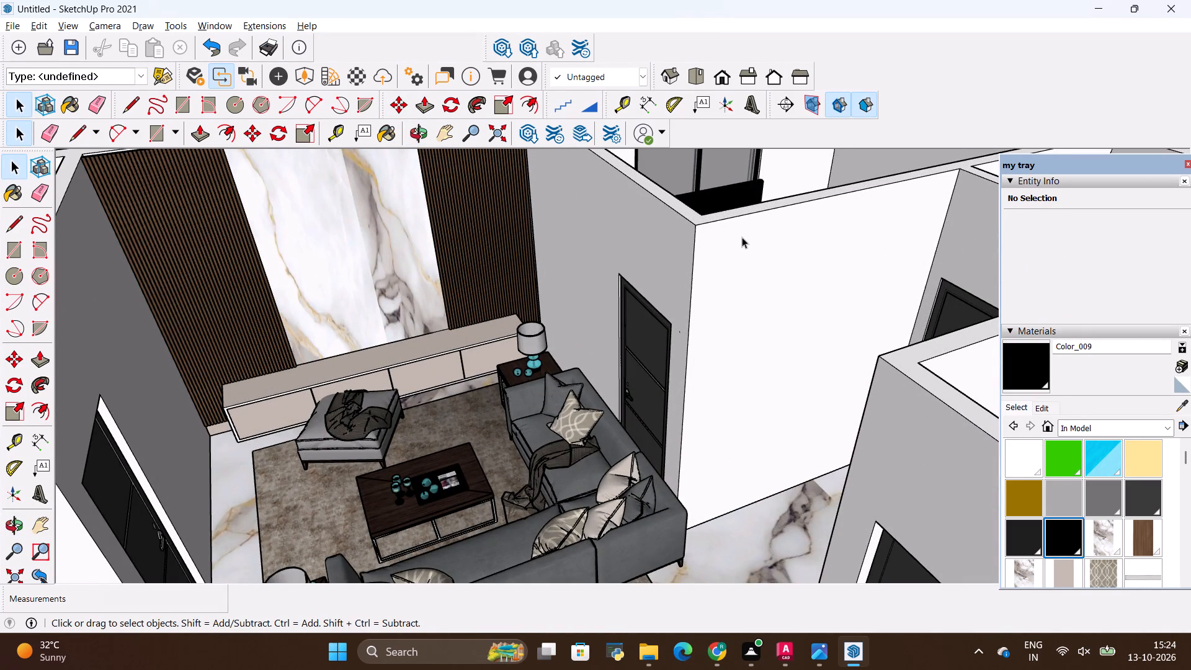
scroll(655, 326, "up", 2)
scroll(654, 328, "down", 10)
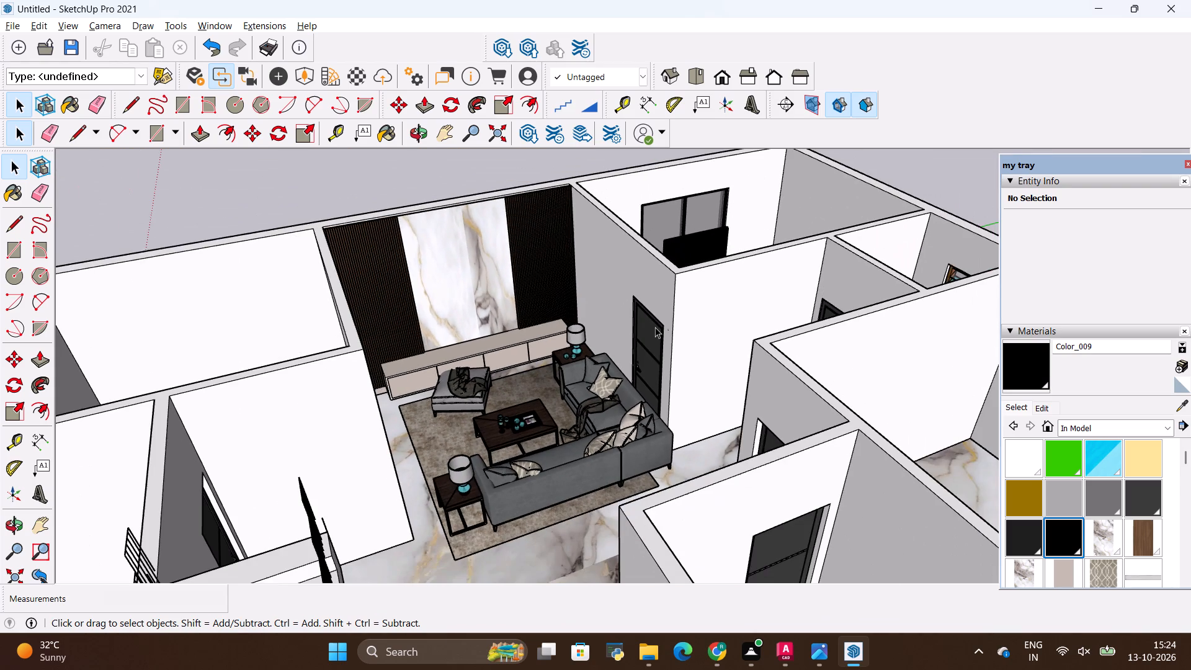
scroll(654, 327, "down", 3)
scroll(577, 300, "up", 4)
middle_click_drag(572, 323, 536, 349)
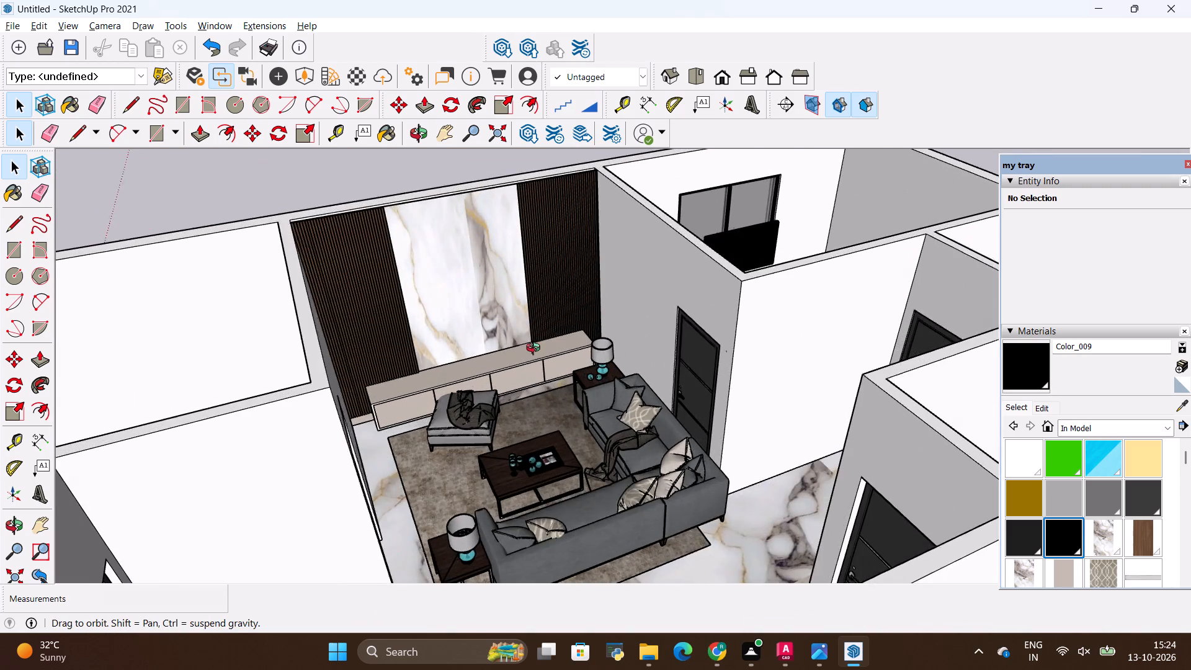
middle_click_drag(536, 349, 476, 311)
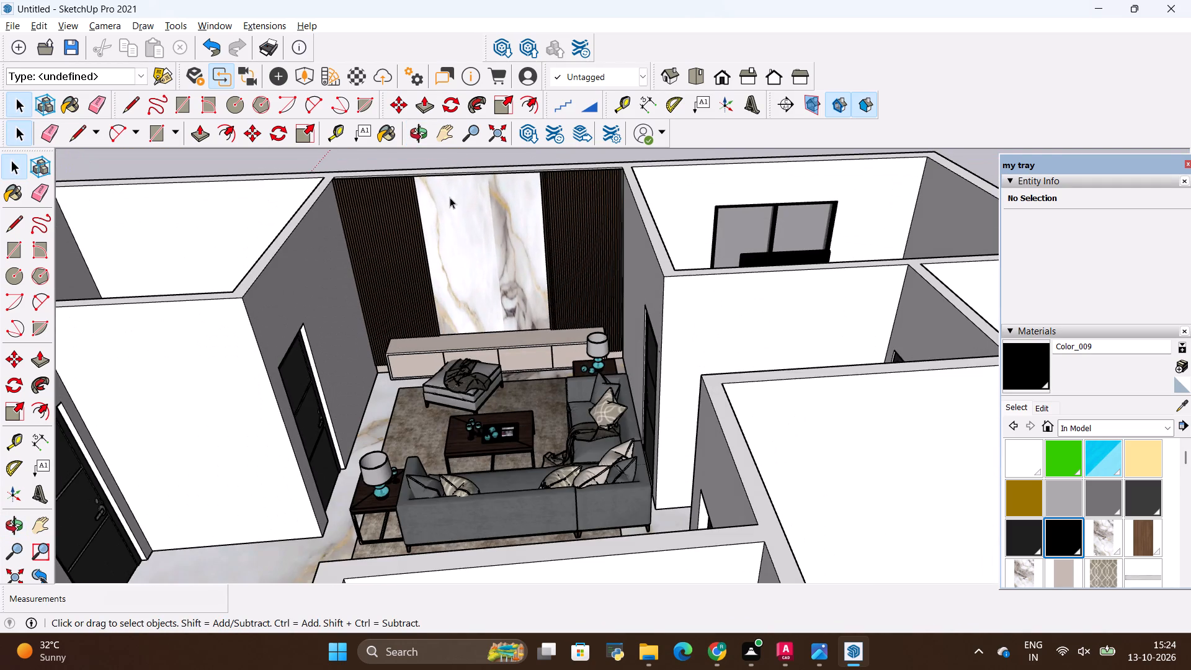
scroll(450, 197, "up", 4)
scroll(467, 246, "down", 9)
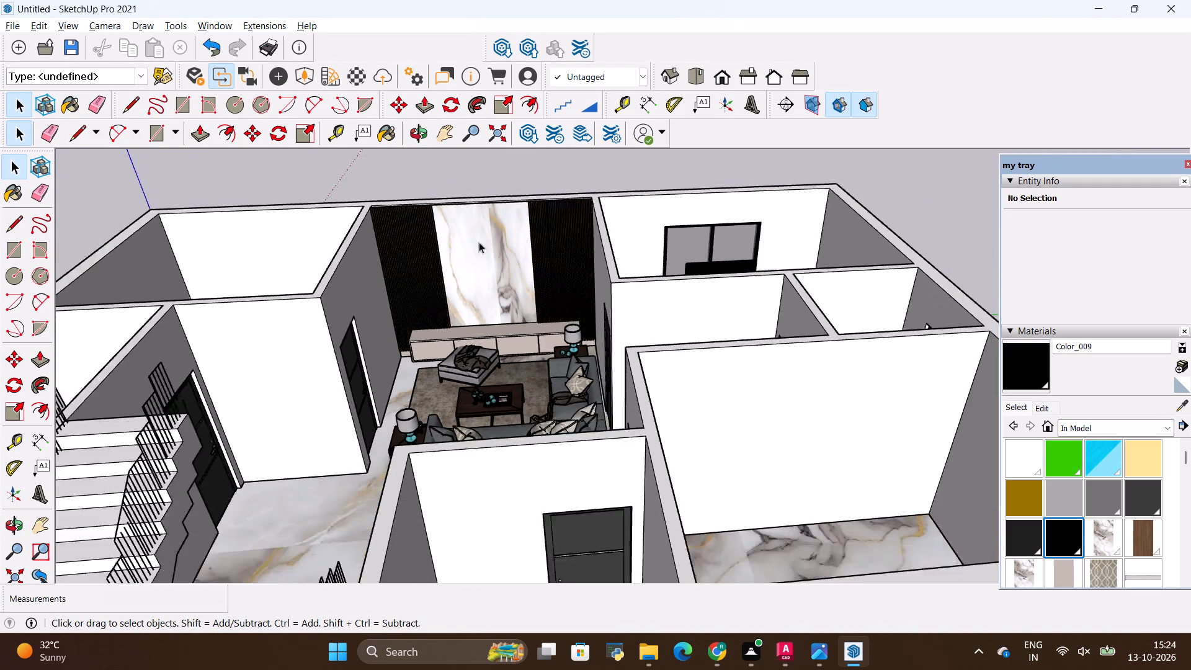
Examine the whole house from a distance, from above and from around its outer walls.
scroll(479, 242, "down", 20)
scroll(479, 242, "down", 10)
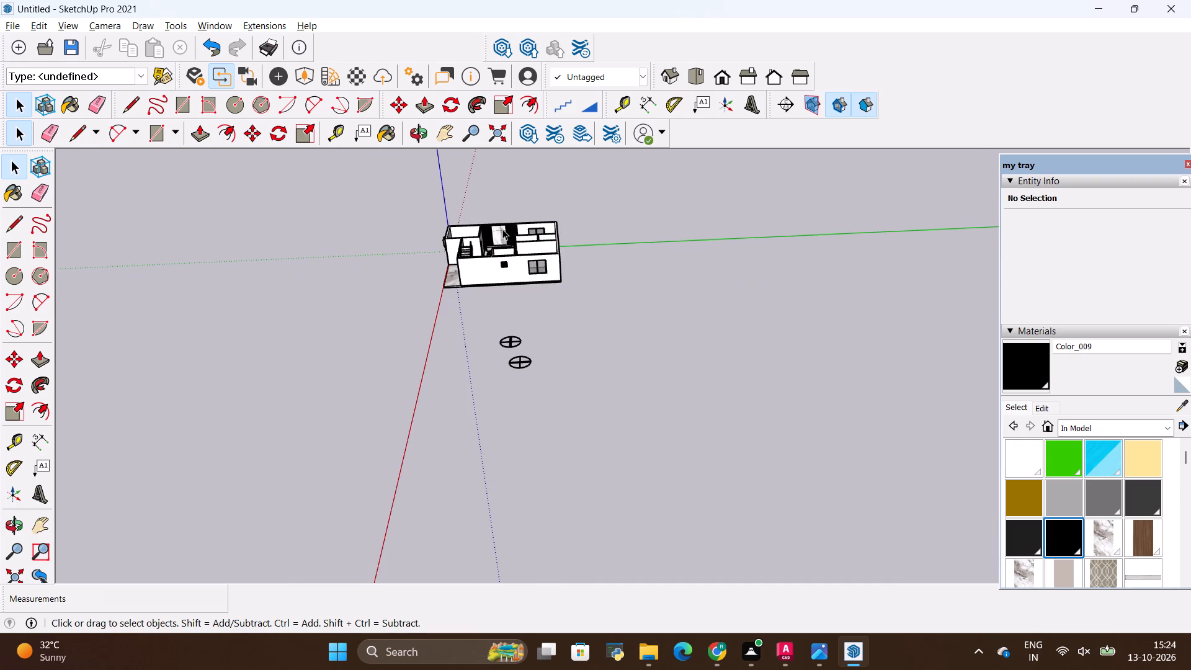
scroll(502, 229, "down", 11)
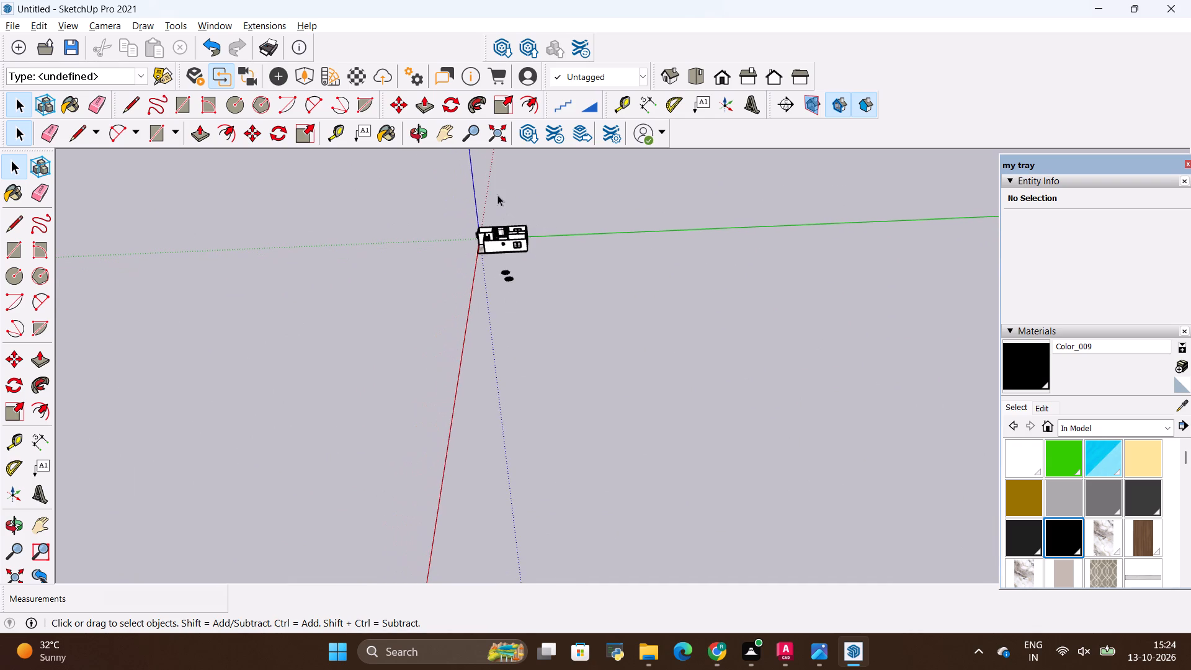
scroll(497, 195, "up", 13)
middle_click_drag(458, 248, 823, 349)
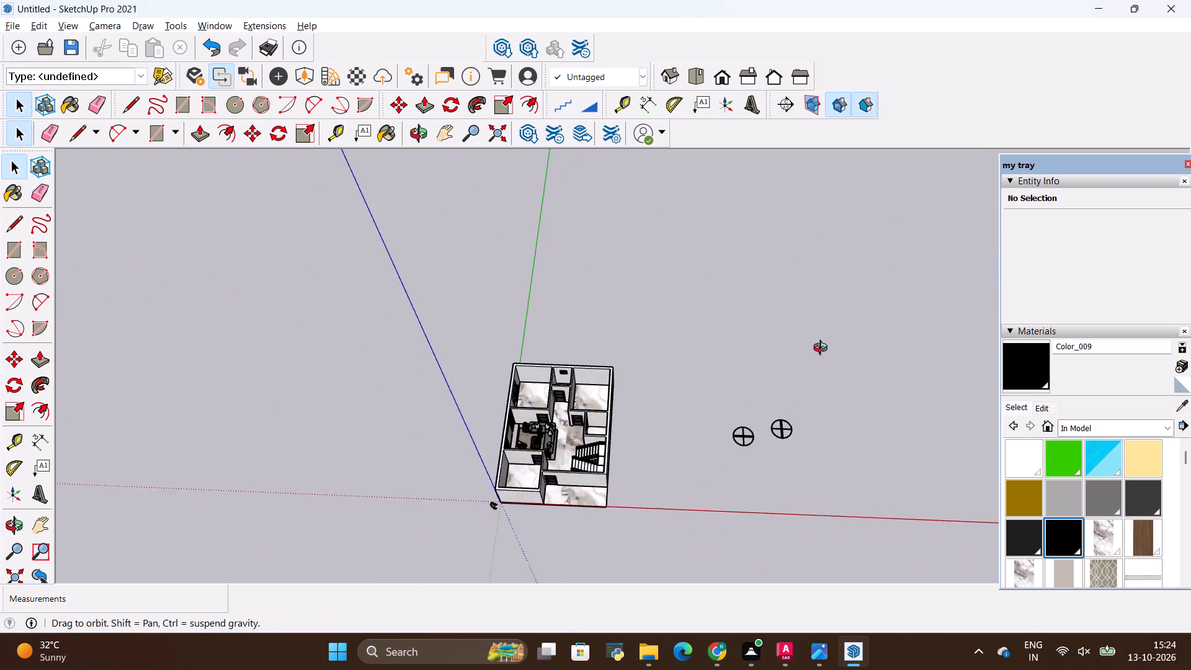
middle_click_drag(823, 349, 91, 224)
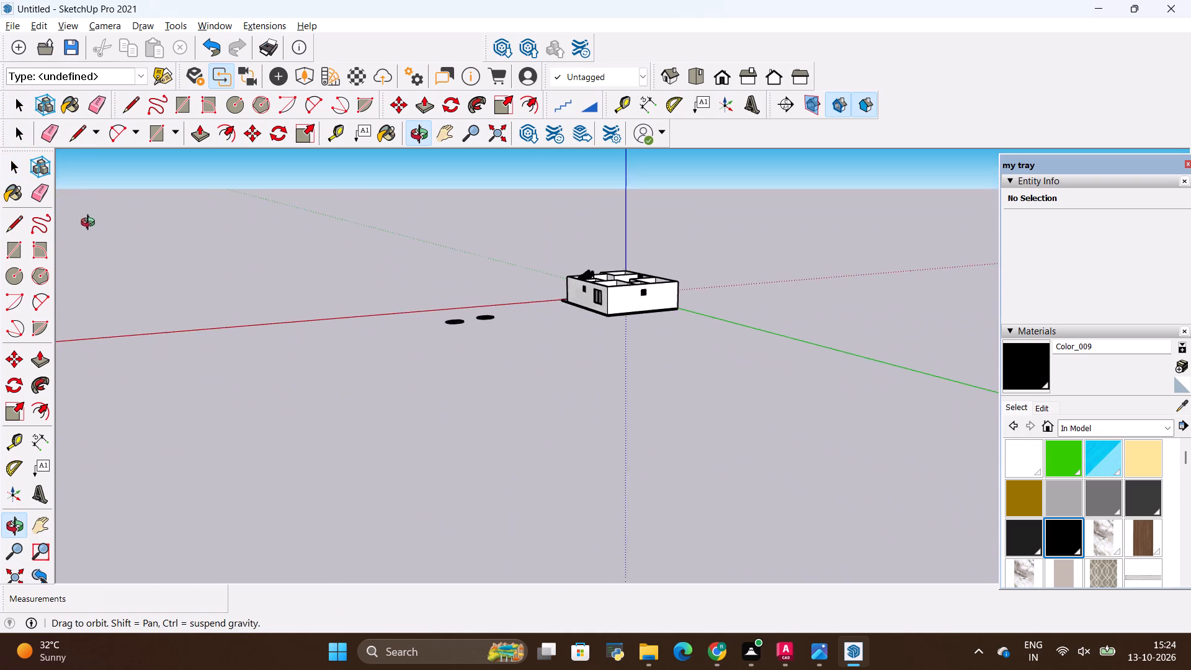
middle_click_drag(91, 224, 511, 368)
Move the black TV panel about 14' 3" from in front of the neighbouring room's window onto the hall wall unit's marble panel.
scroll(481, 282, "up", 5)
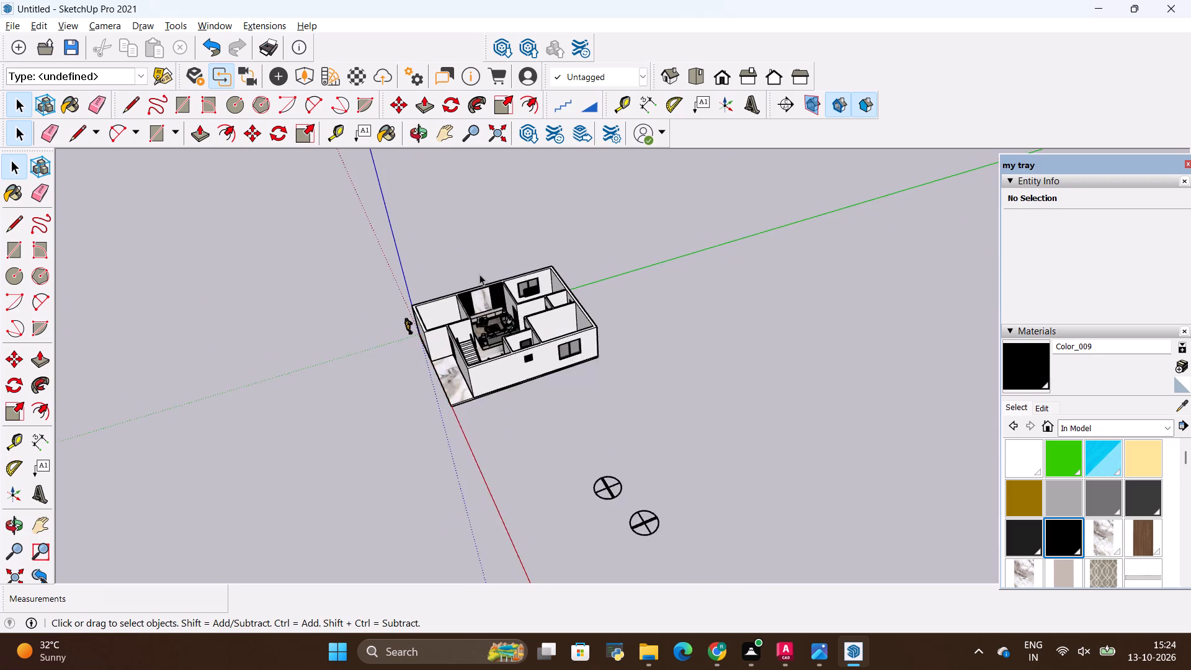
scroll(480, 274, "up", 20)
scroll(480, 274, "up", 7)
scroll(591, 389, "up", 1)
middle_click_drag(584, 388, 537, 393)
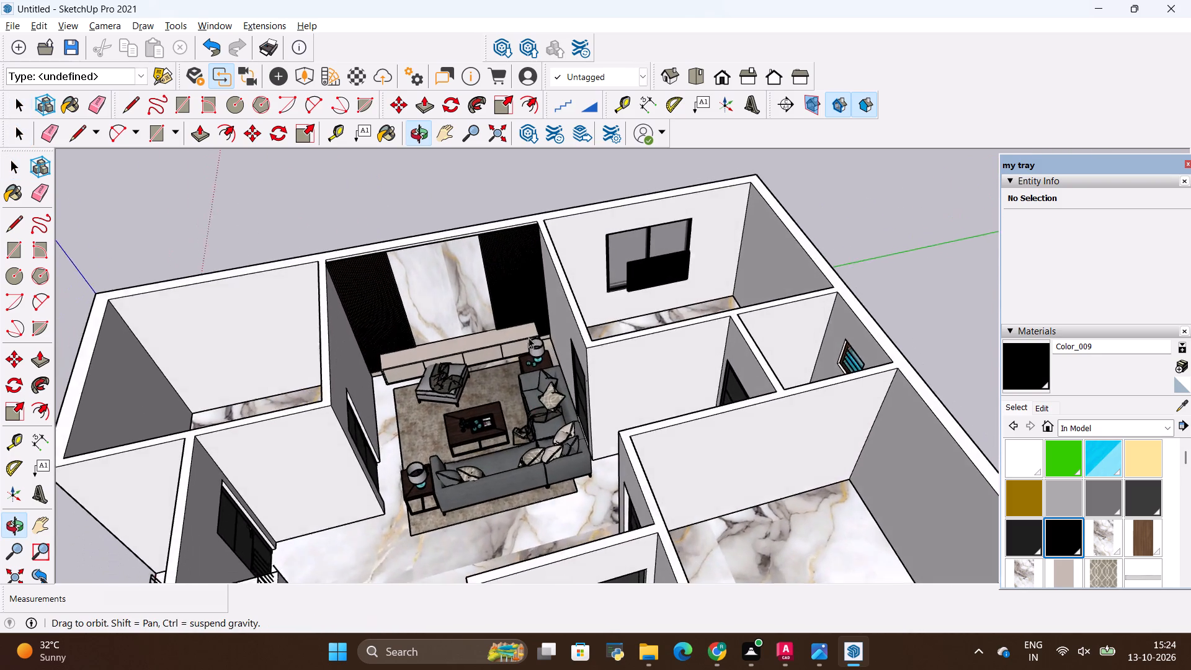
scroll(458, 287, "up", 8)
left_click(870, 288)
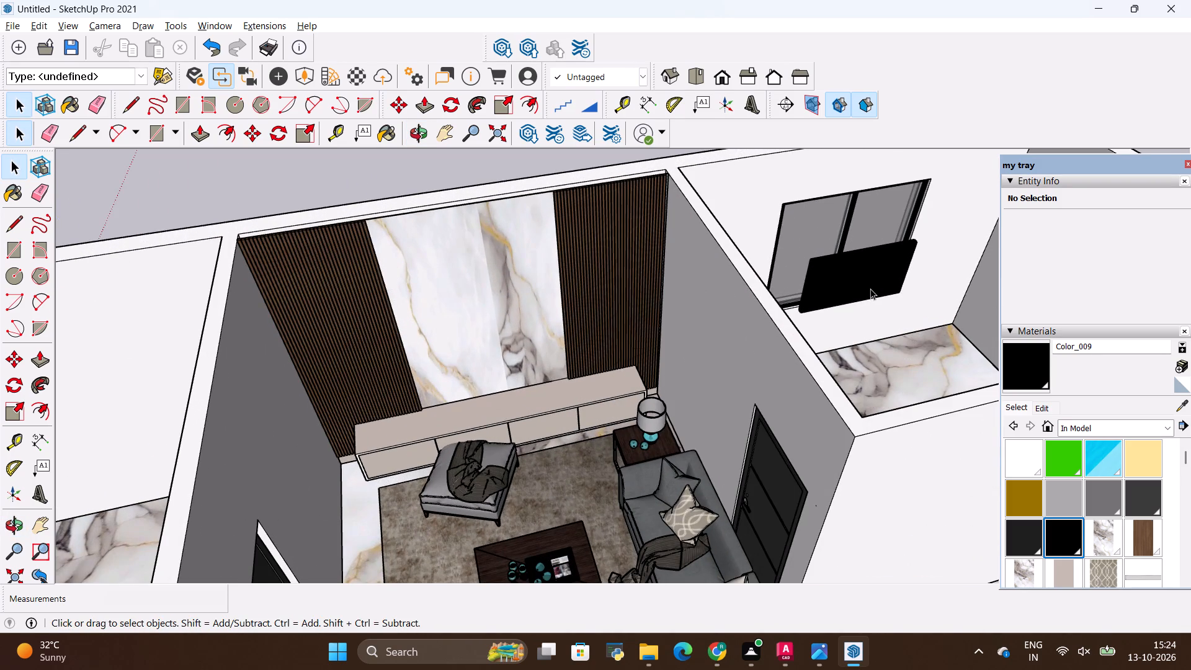
key("m")
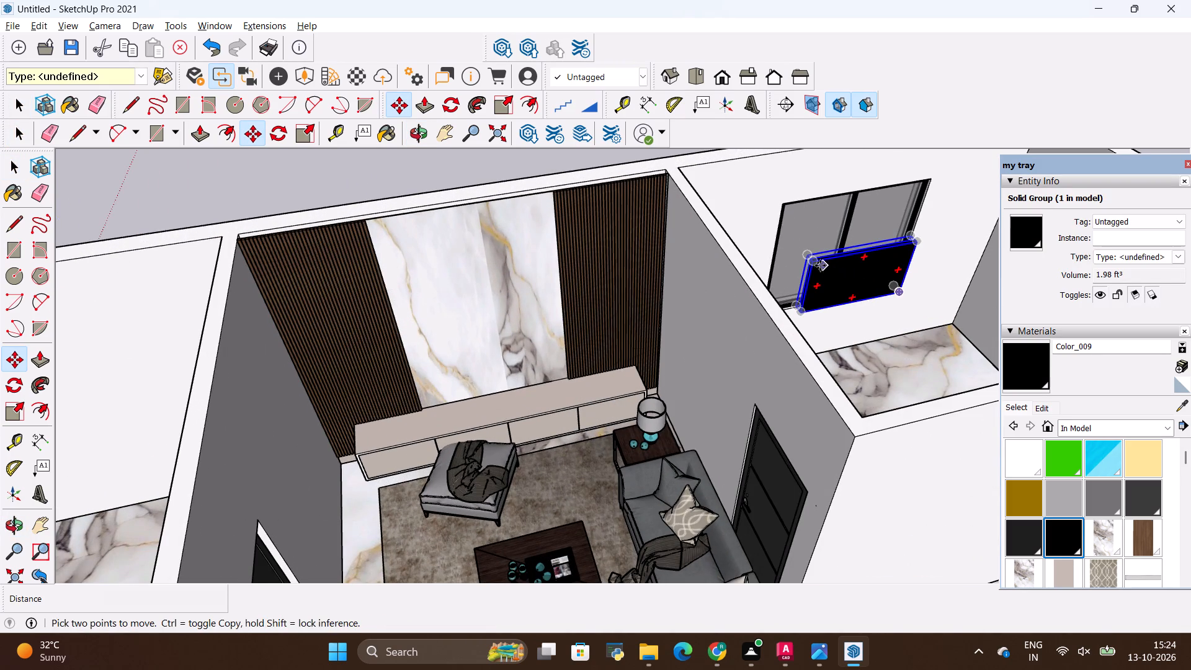
left_click(799, 255)
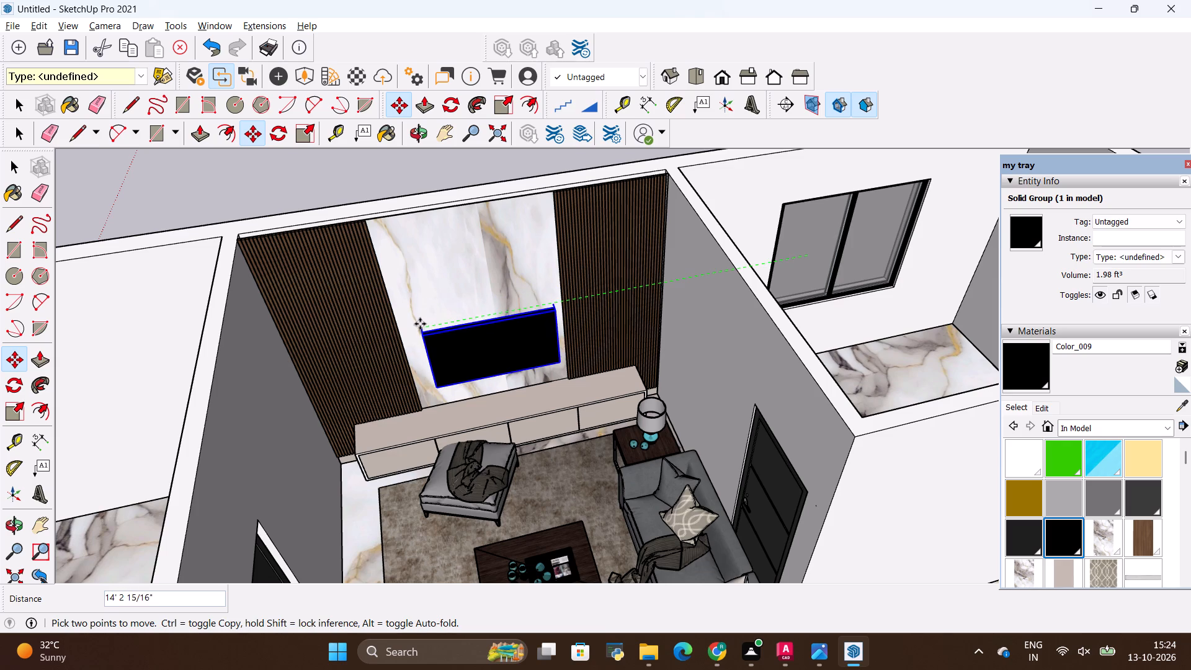
left_click(415, 324)
scroll(576, 311, "down", 4)
key("space")
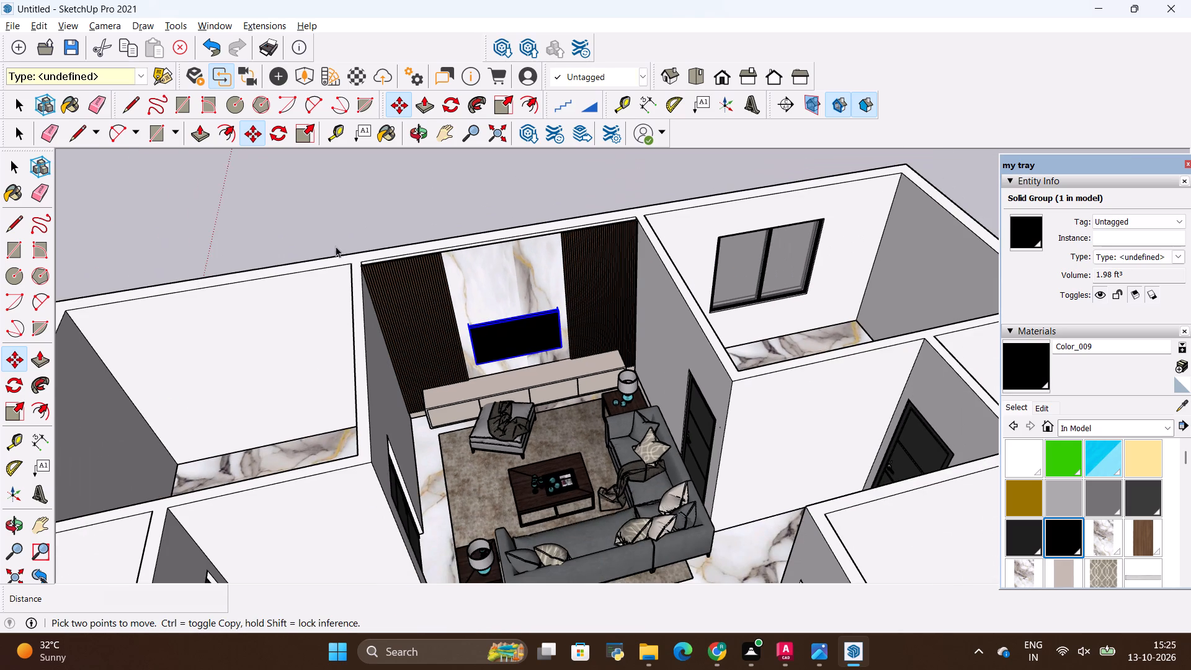
left_click(326, 241)
Move the TV about 6" back towards the marble panel so its rear mount meets the marble, and clear the selection.
middle_click_drag(504, 329, 477, 222)
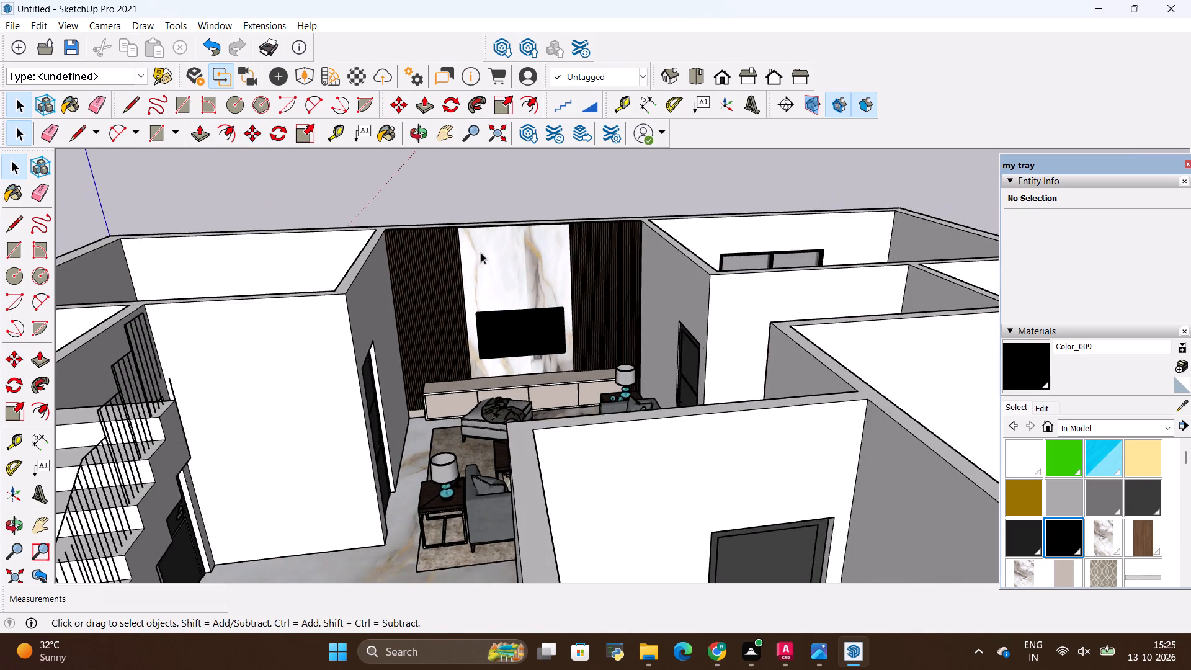
scroll(493, 311, "up", 14)
left_click(537, 365)
middle_click_drag(564, 308, 564, 346)
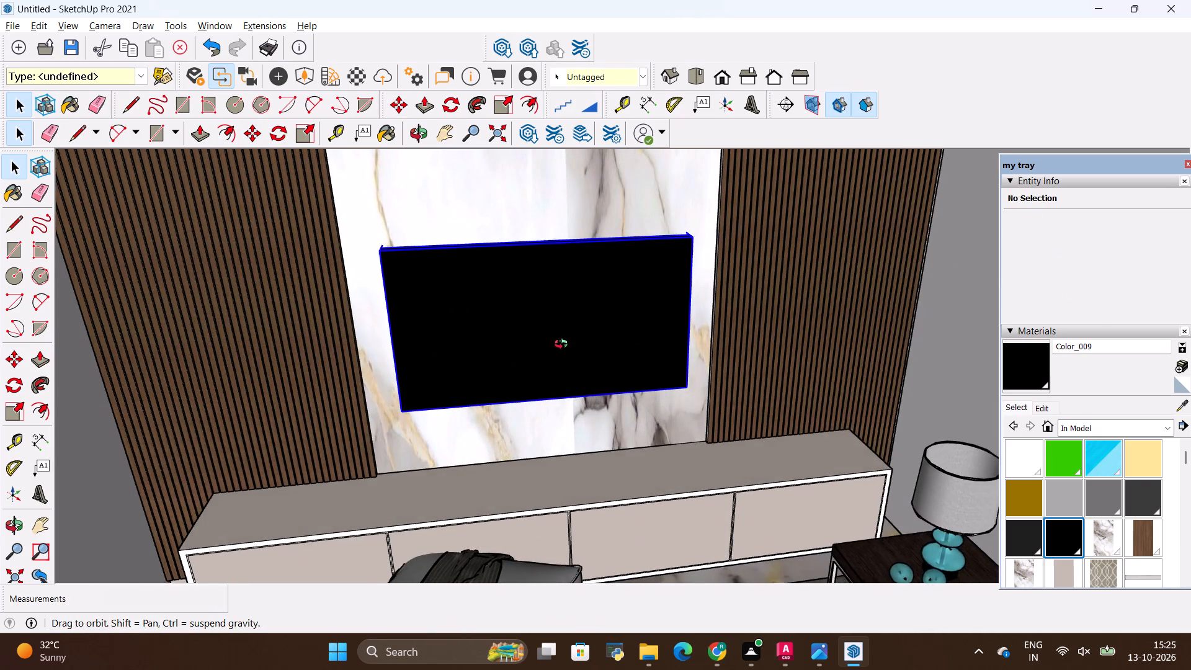
middle_click_drag(564, 346, 563, 435)
key("m")
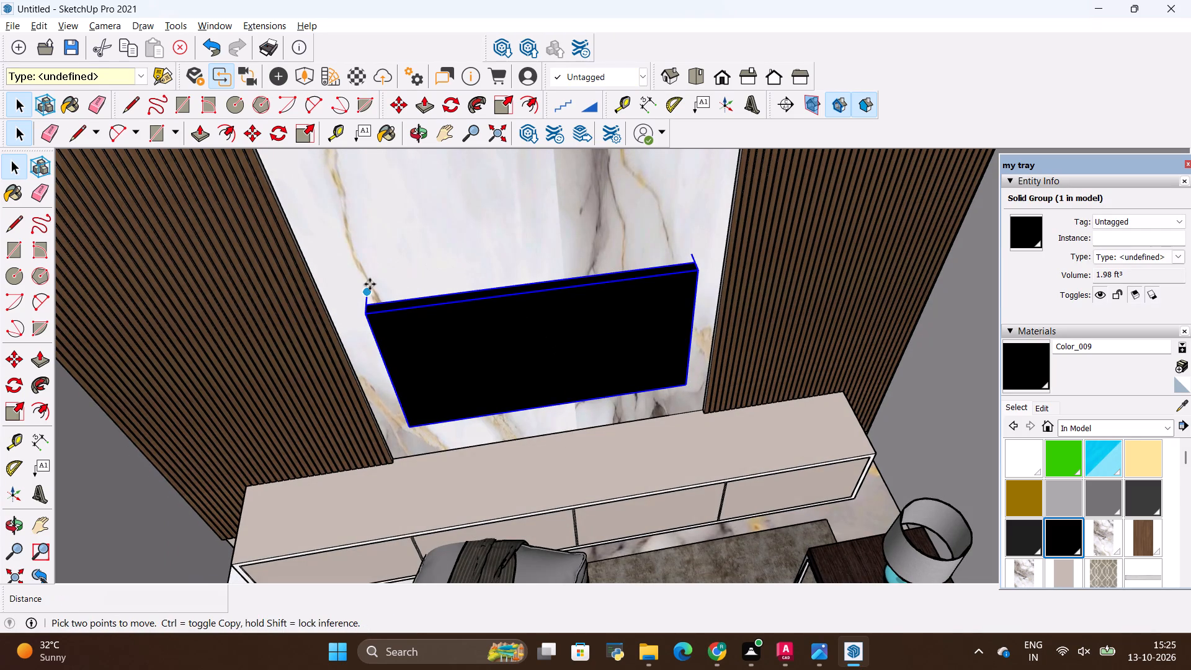
left_click(370, 288)
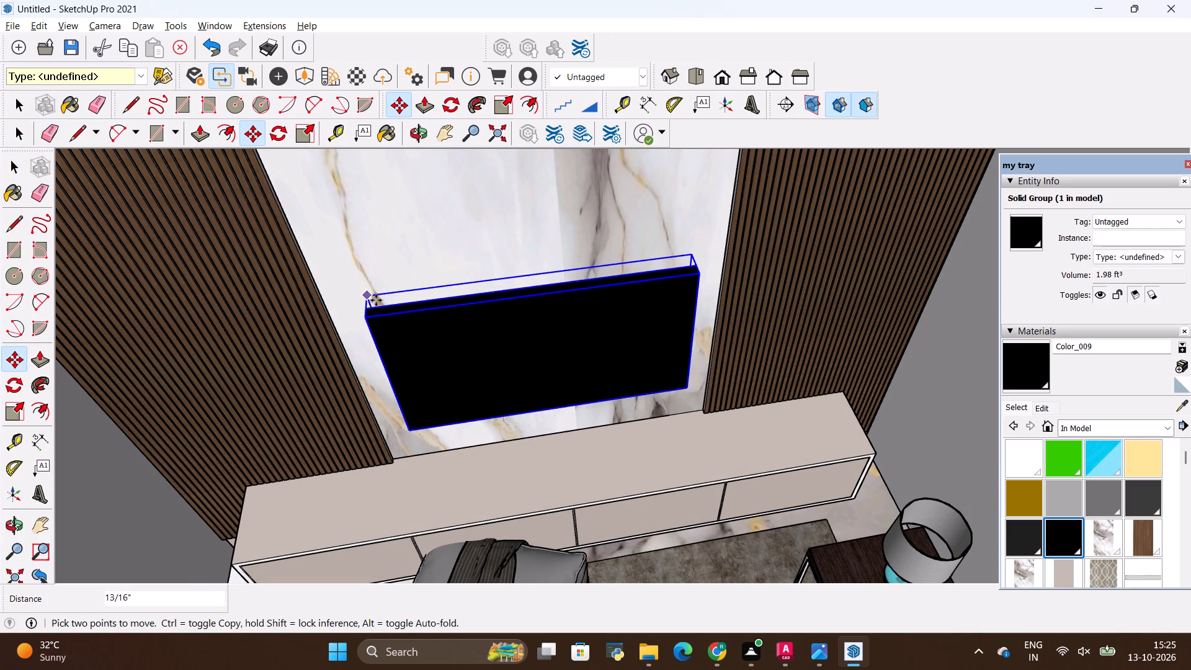
middle_click_drag(389, 377, 707, 337)
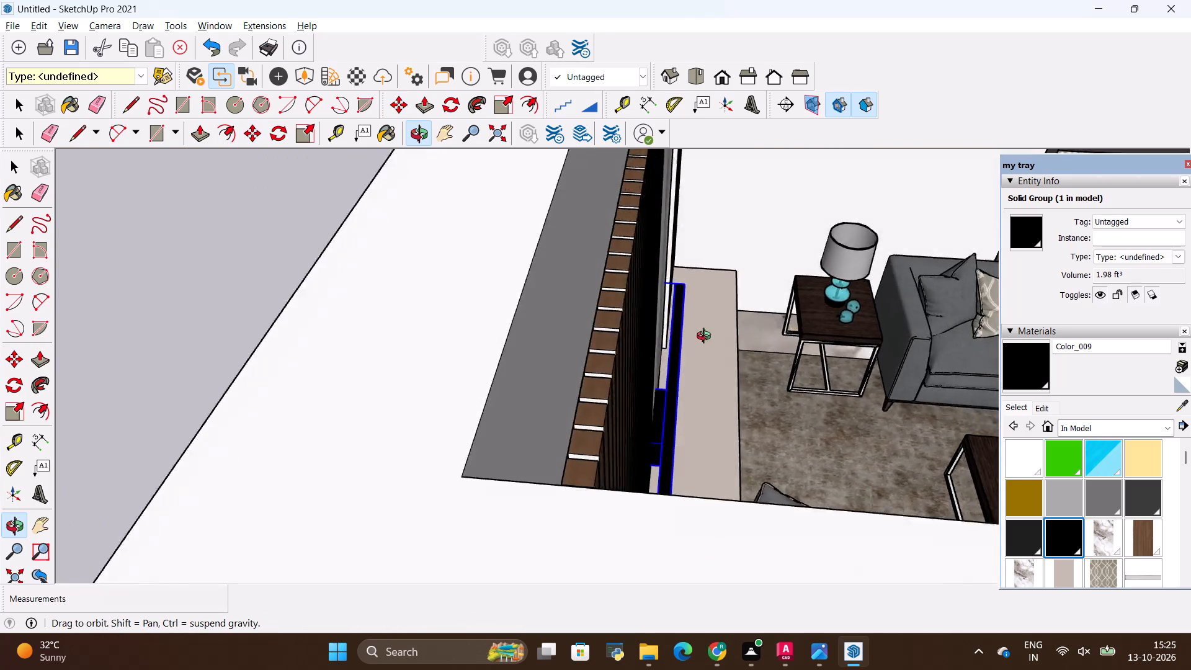
middle_click_drag(707, 337, 643, 371)
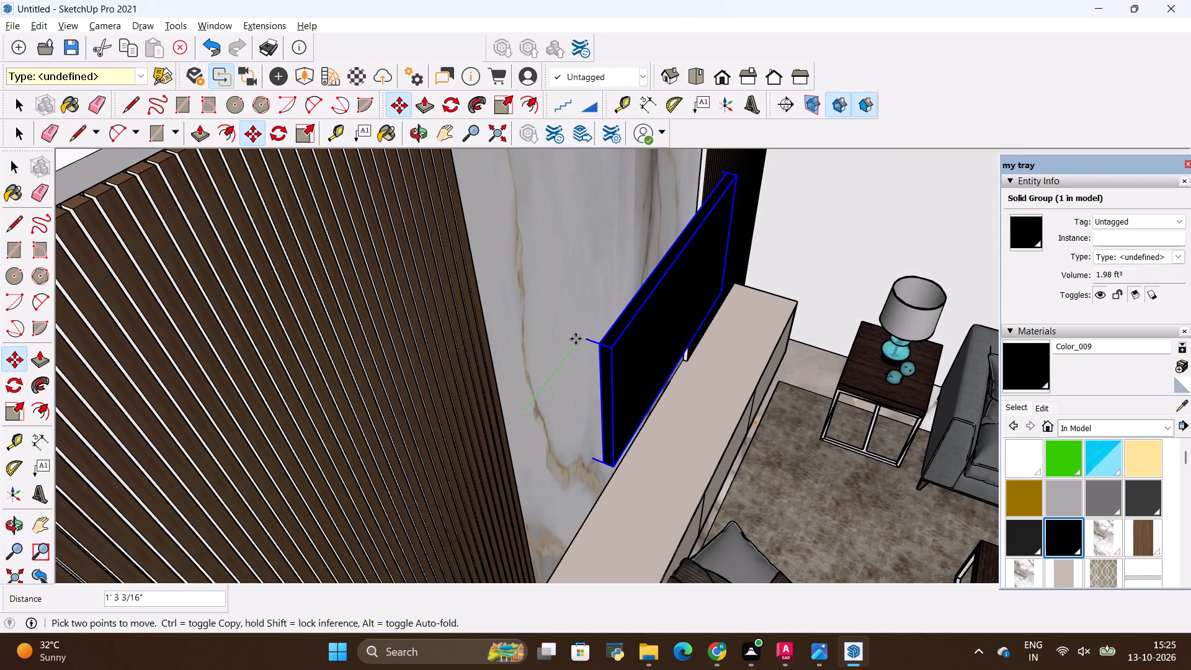
left_click(533, 380)
key("space")
left_click(737, 400)
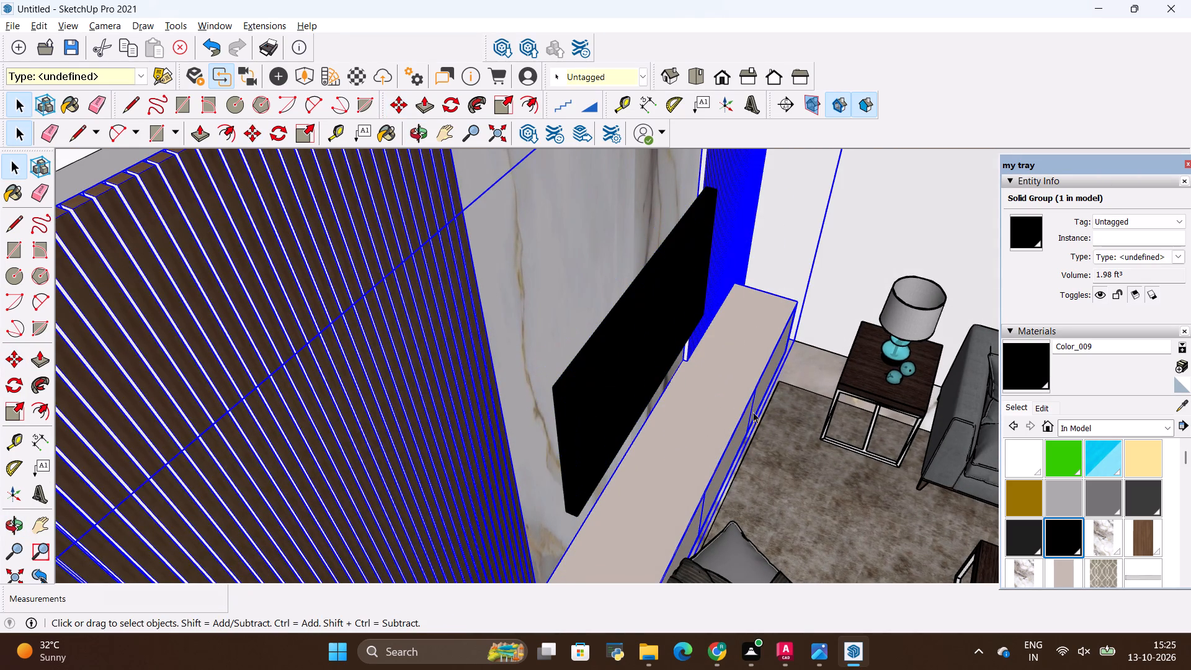
left_click(796, 449)
scroll(795, 449, "down", 6)
middle_click_drag(794, 449, 501, 446)
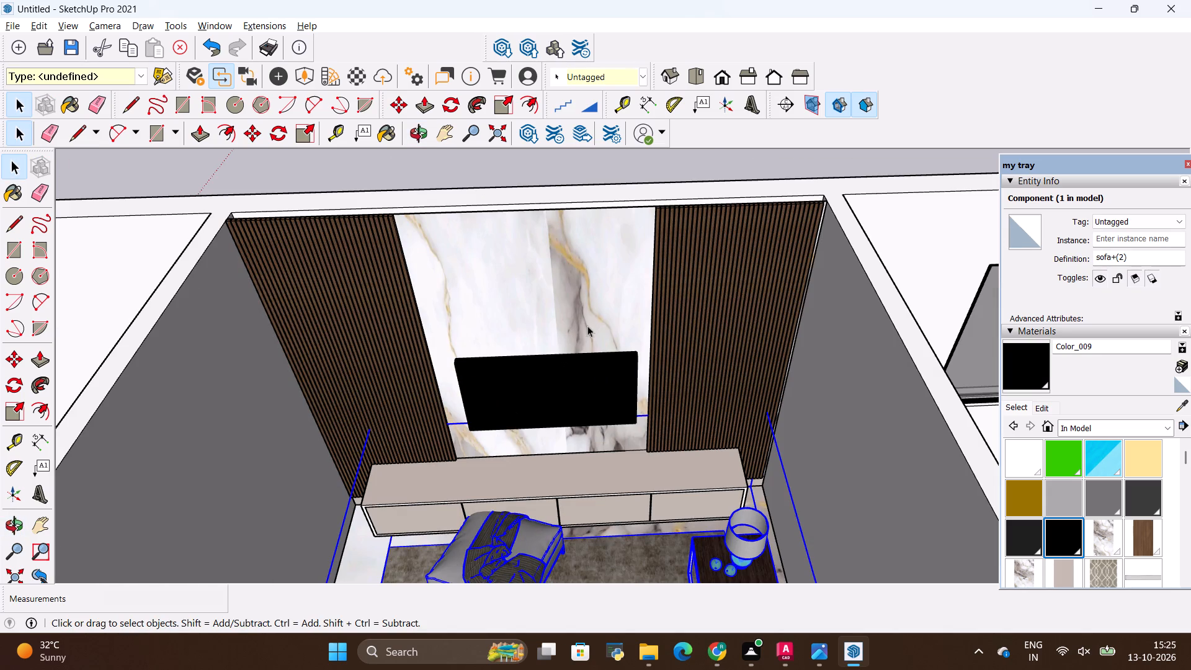
key("space")
left_click(537, 161)
Examine the mounted TV from above and from the front, and the slatted panel's upper corner at the side wall.
scroll(638, 377, "down", 4)
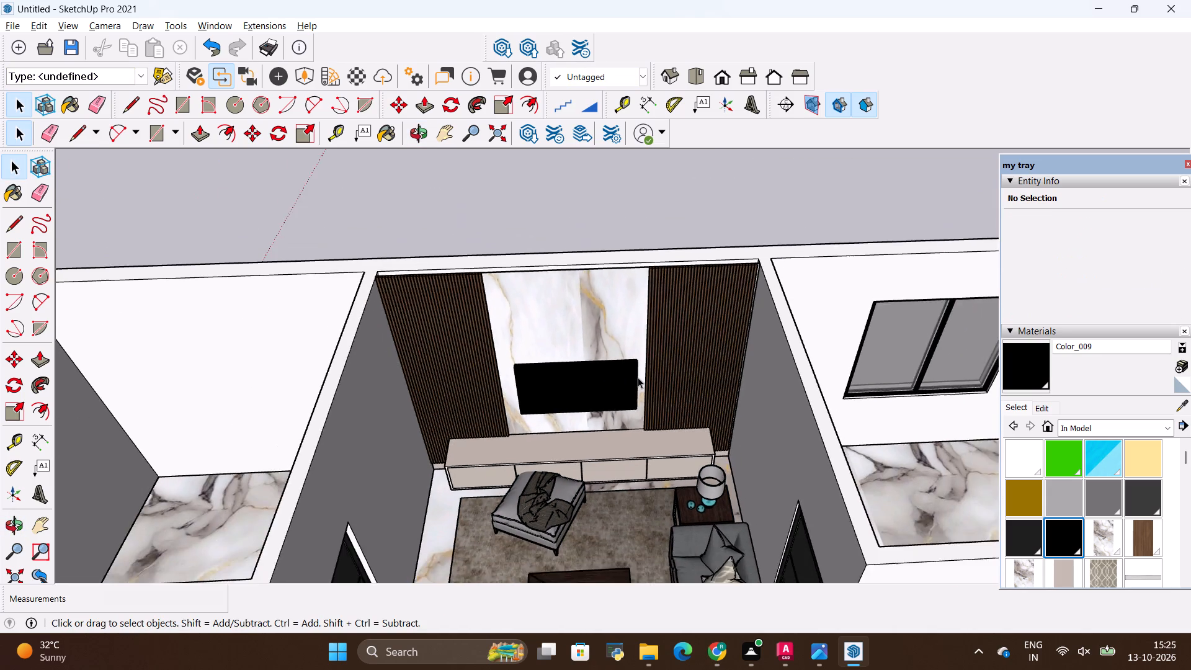
scroll(638, 377, "down", 4)
left_click(625, 259)
middle_click_drag(612, 365, 591, 285)
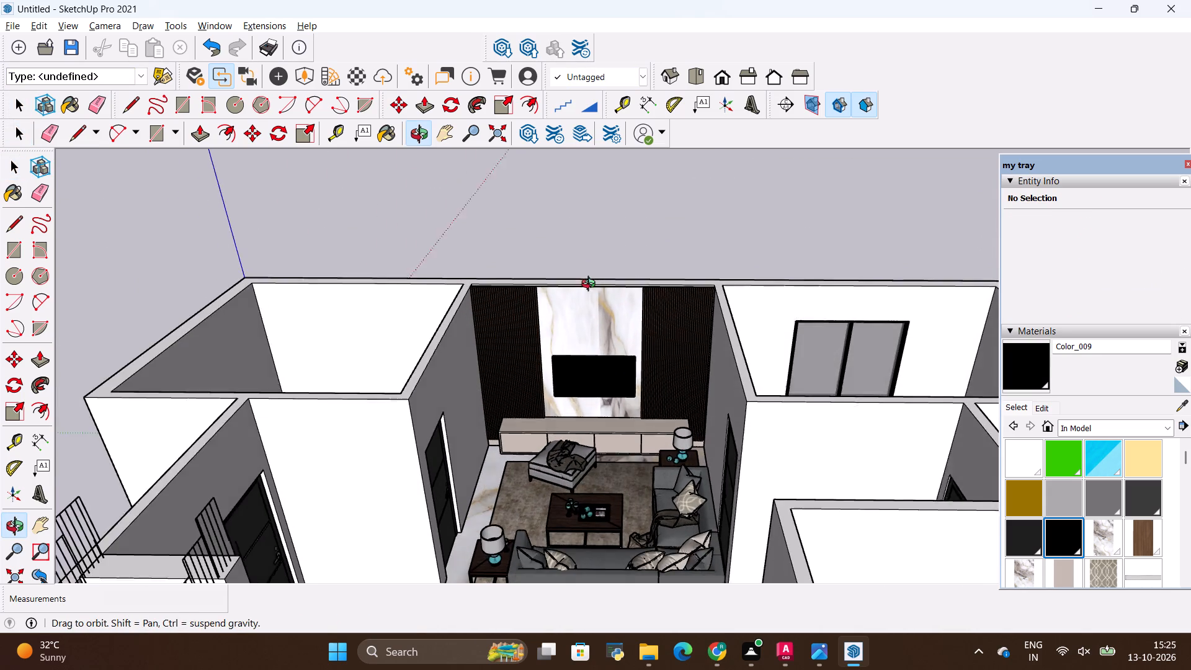
middle_click_drag(591, 285, 591, 283)
scroll(606, 359, "up", 9)
middle_click_drag(607, 383, 573, 279)
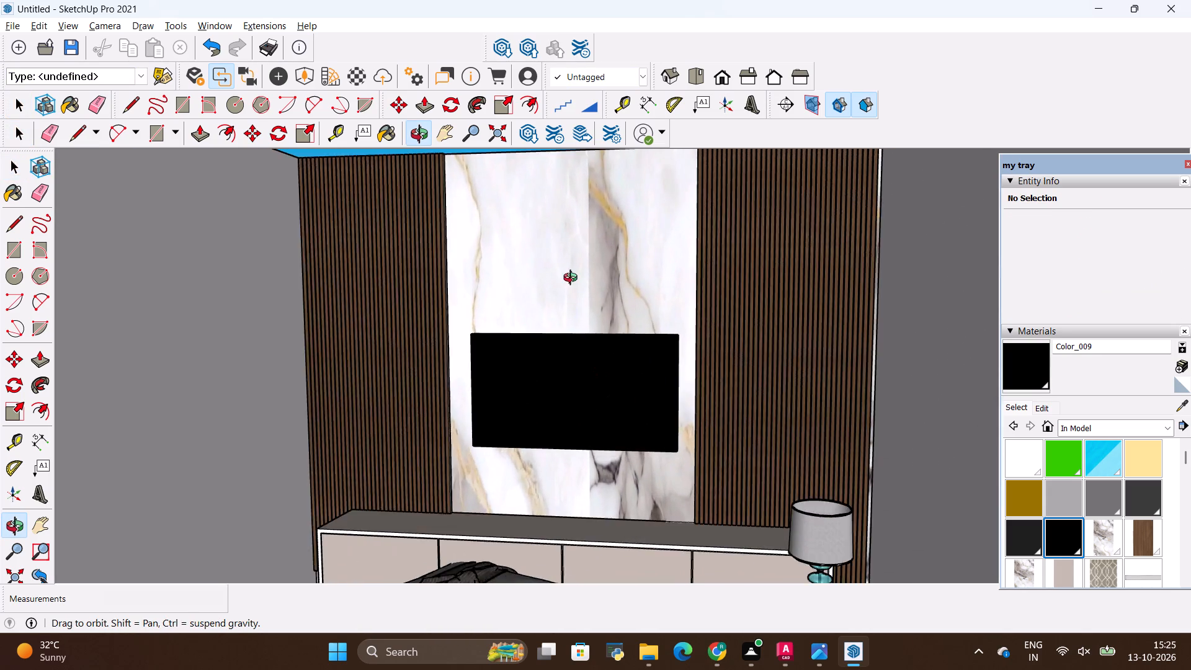
middle_click_drag(573, 279, 611, 319)
scroll(611, 319, "down", 3)
middle_click_drag(612, 307, 611, 336)
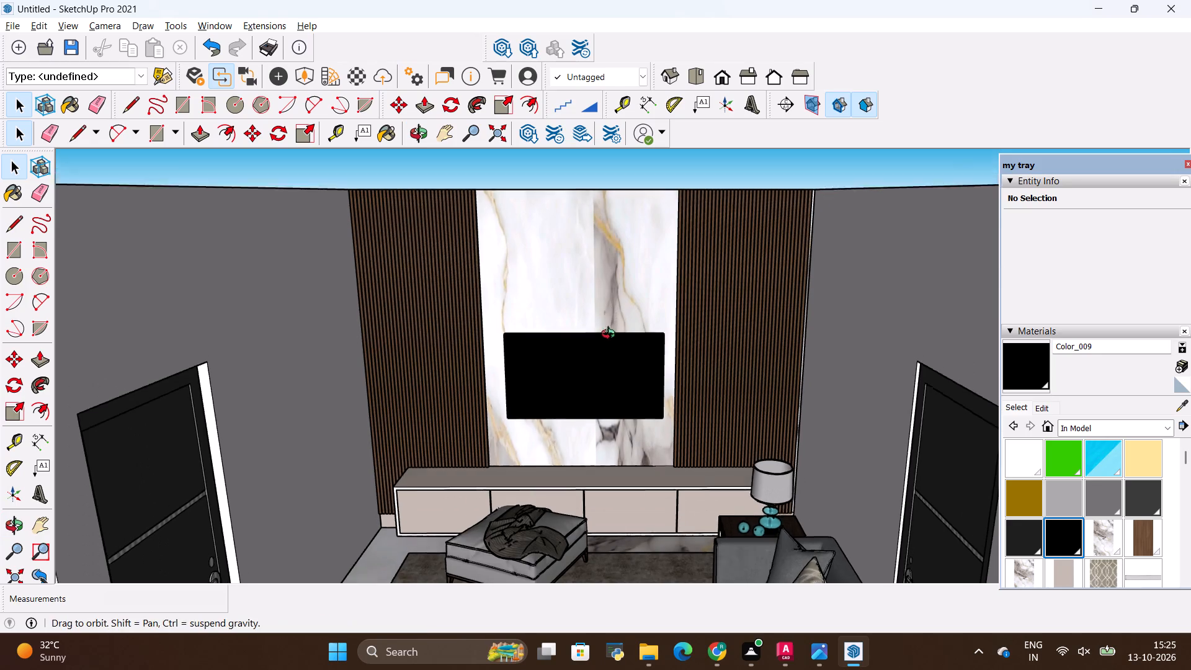
middle_click_drag(611, 336, 610, 384)
scroll(610, 384, "up", 1)
scroll(609, 382, "down", 4)
scroll(609, 259, "up", 1)
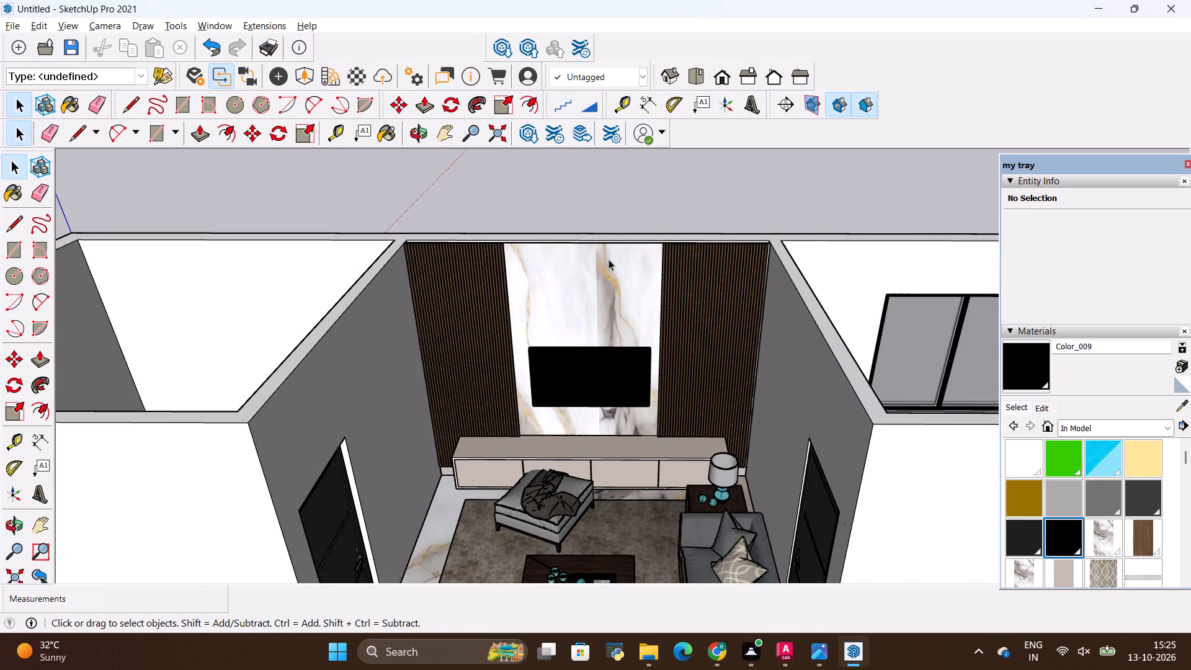
scroll(609, 259, "up", 3)
middle_click_drag(580, 326, 575, 233)
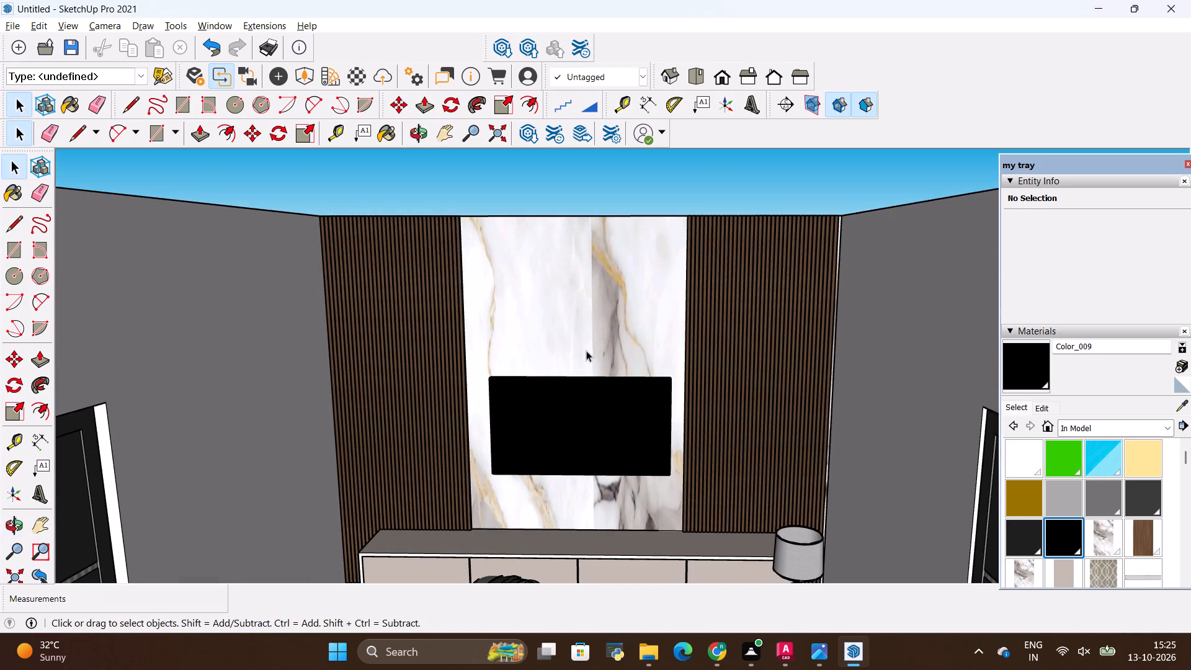
middle_click_drag(586, 351, 579, 269)
middle_click_drag(582, 269, 597, 397)
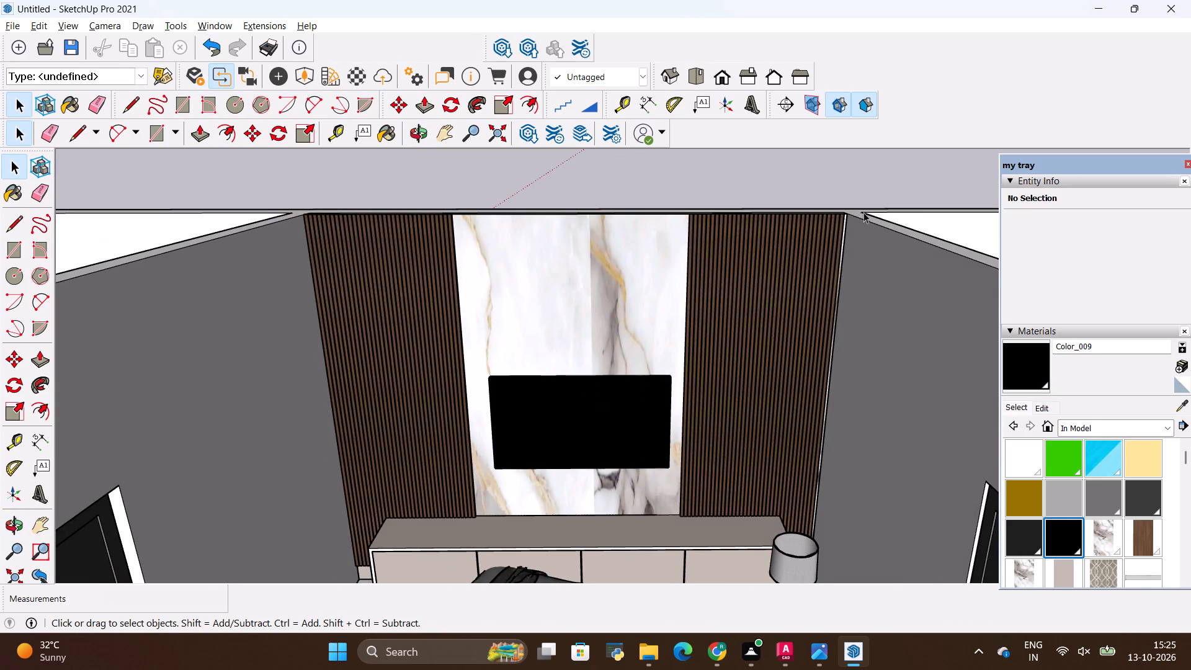
scroll(863, 212, "up", 14)
scroll(789, 274, "down", 5)
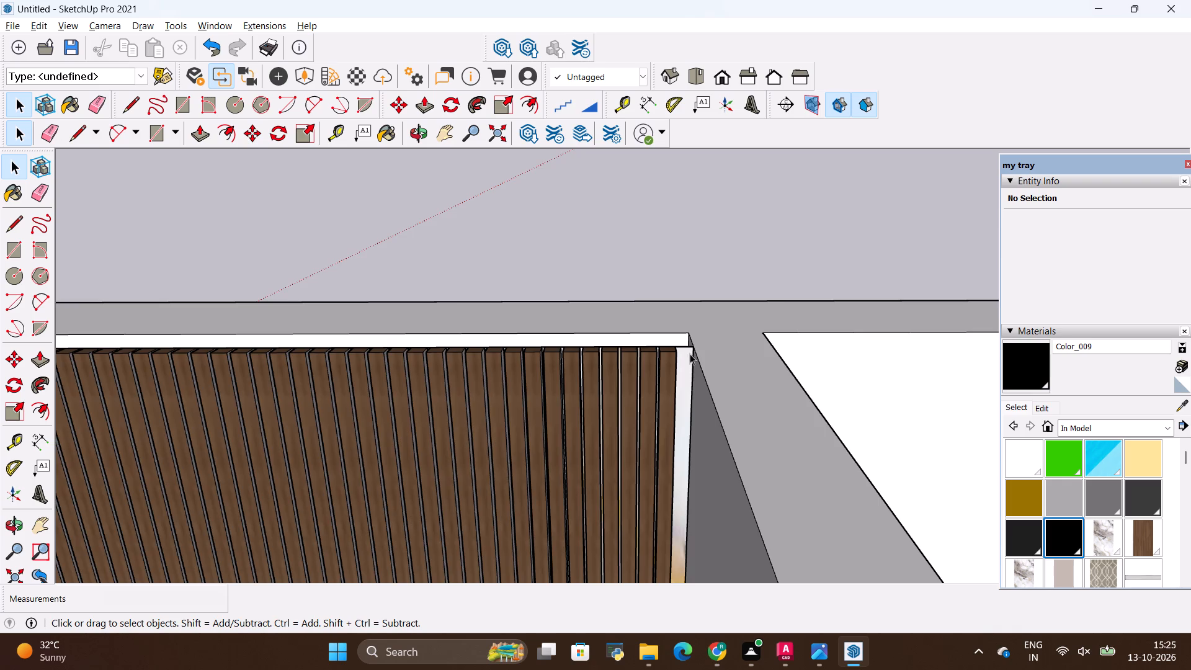
scroll(690, 354, "down", 9)
scroll(690, 352, "down", 13)
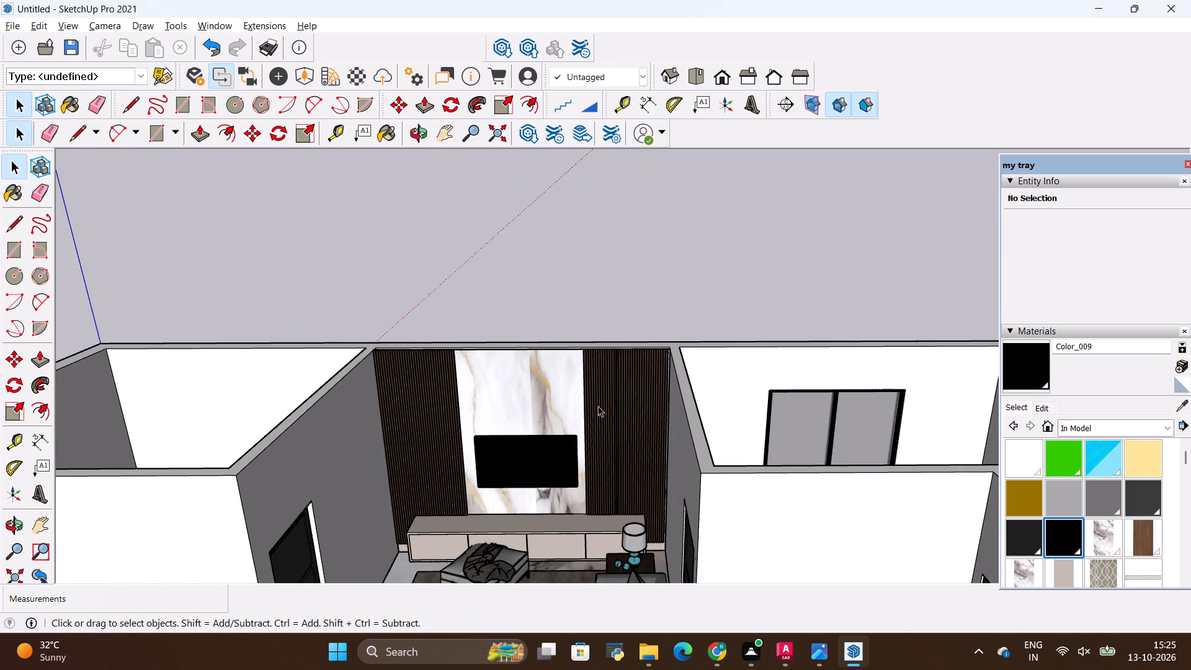
Examine the TV's placement between the slatted panels at eye level, close up and from above.
middle_click_drag(596, 407, 574, 342)
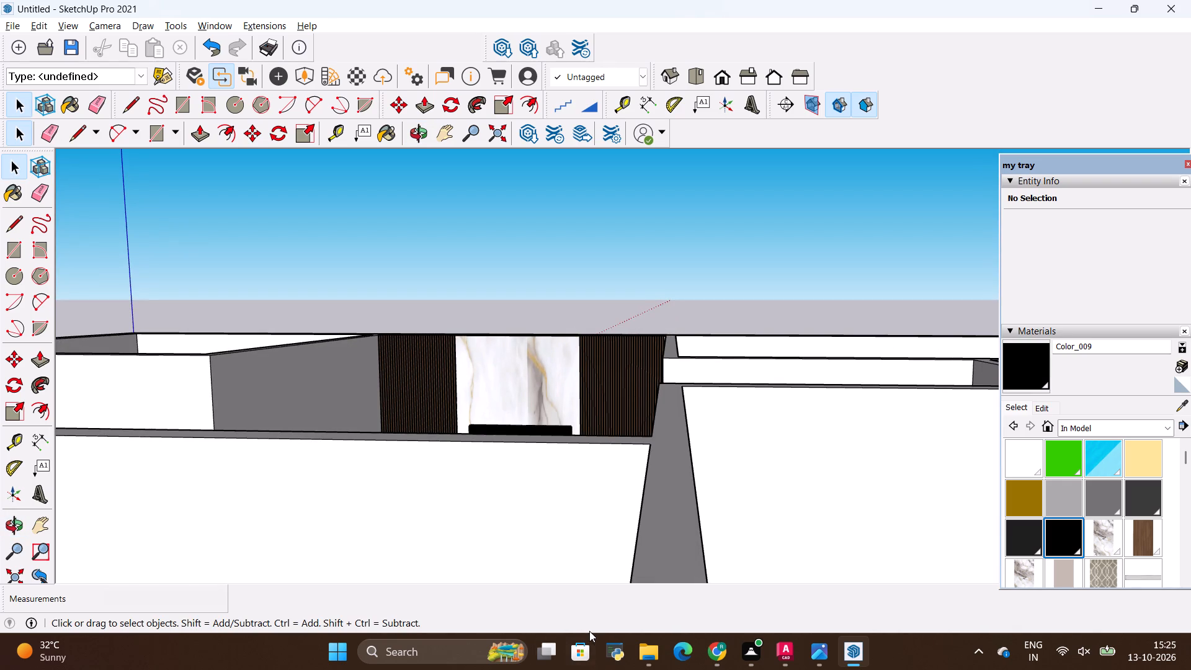
scroll(623, 604, "down", 2)
scroll(572, 626, "up", 1)
scroll(488, 666, "up", 3)
scroll(478, 414, "up", 3)
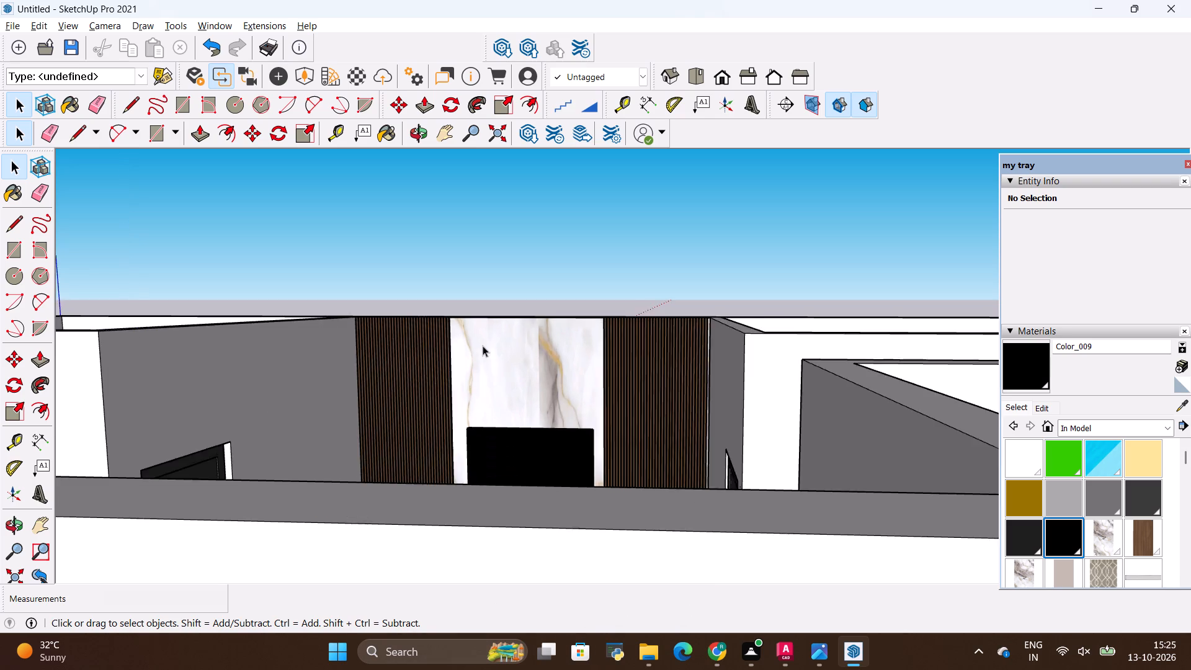
scroll(483, 346, "up", 3)
middle_click_drag(555, 334, 568, 391)
scroll(564, 399, "down", 5)
scroll(570, 498, "up", 7)
middle_click_drag(569, 522, 585, 401)
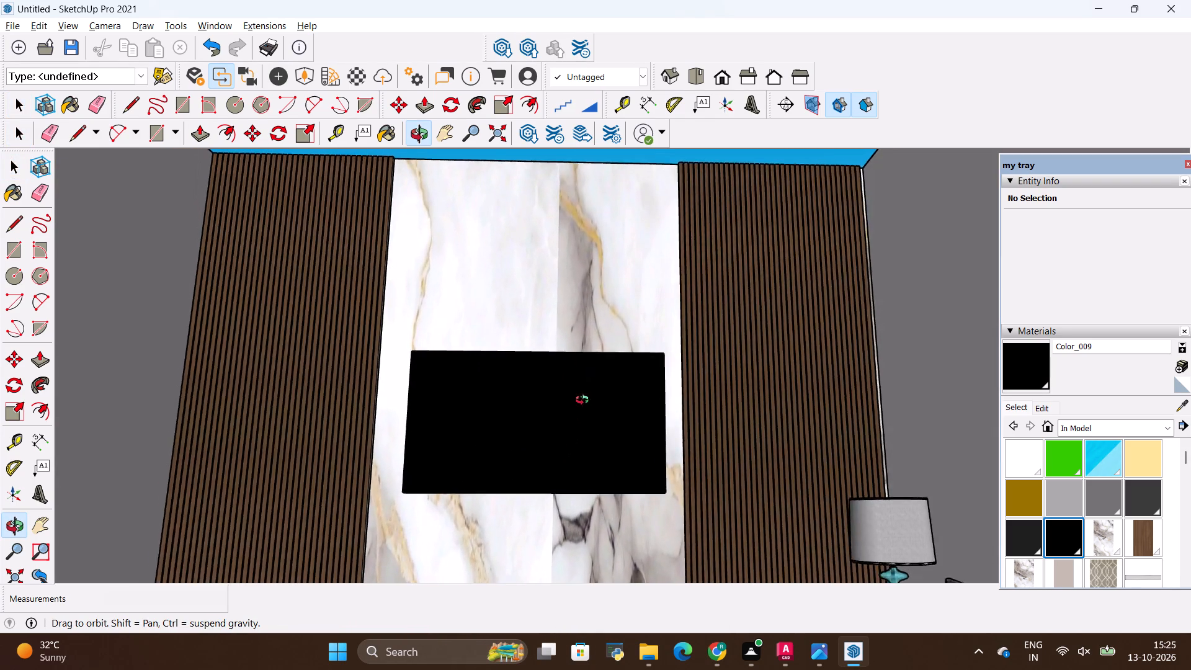
middle_click_drag(585, 401, 585, 476)
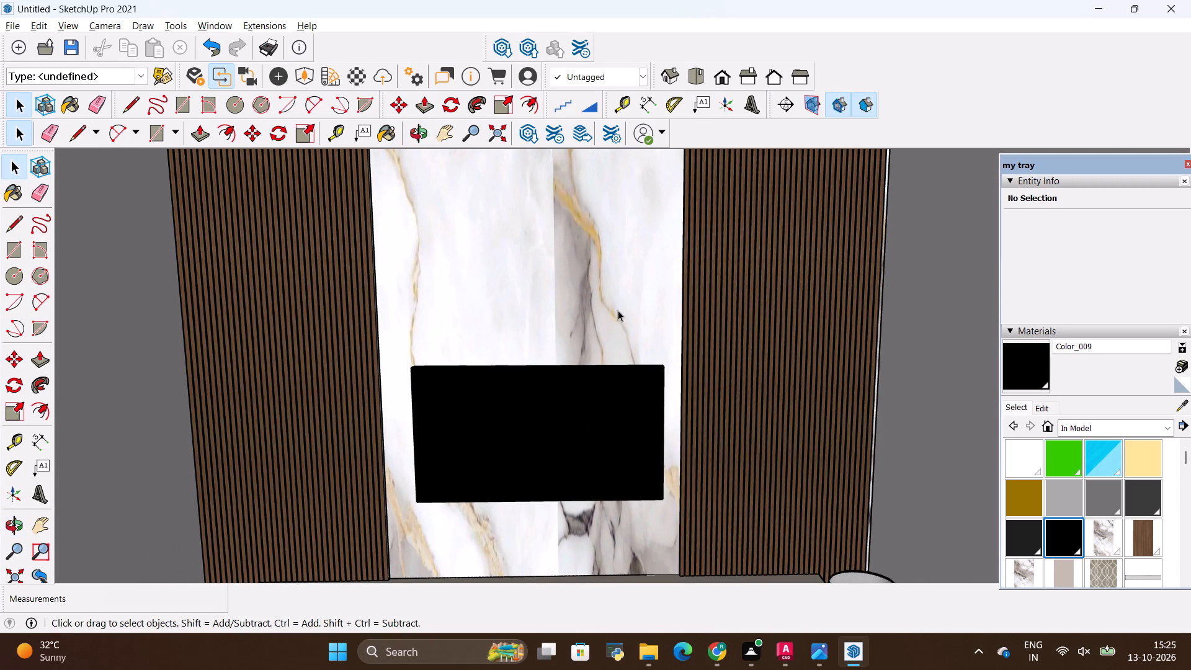
middle_click_drag(615, 344, 613, 474)
scroll(612, 473, "down", 11)
scroll(612, 466, "up", 1)
scroll(612, 466, "down", 3)
scroll(651, 504, "down", 2)
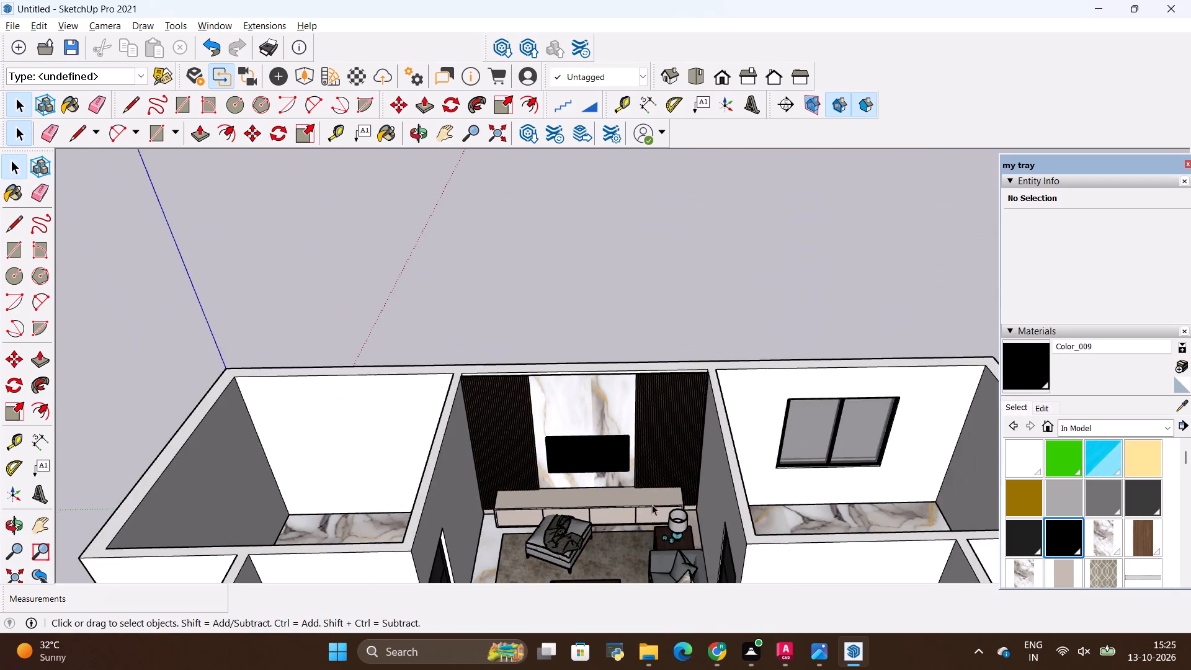
Examine the house from farther away, with the furnished hall and surrounding rooms in view.
scroll(652, 504, "down", 4)
key("space")
left_click(605, 111)
scroll(604, 109, "down", 2)
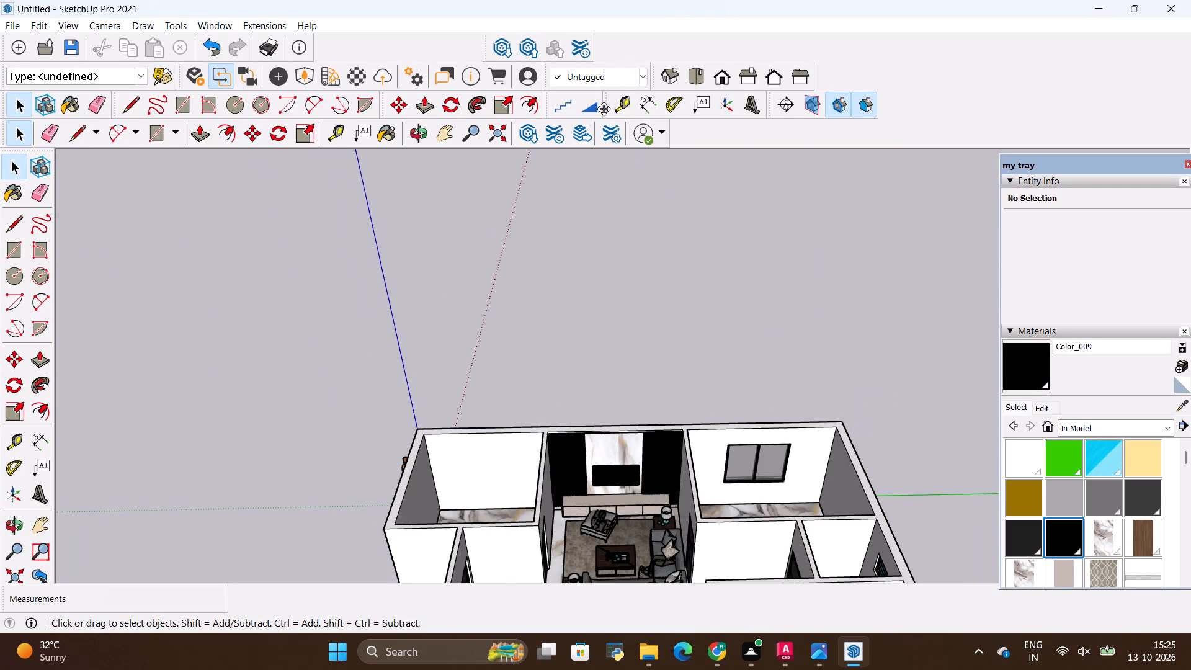
scroll(604, 109, "down", 5)
key("space")
left_click(721, 233)
scroll(682, 226, "down", 7)
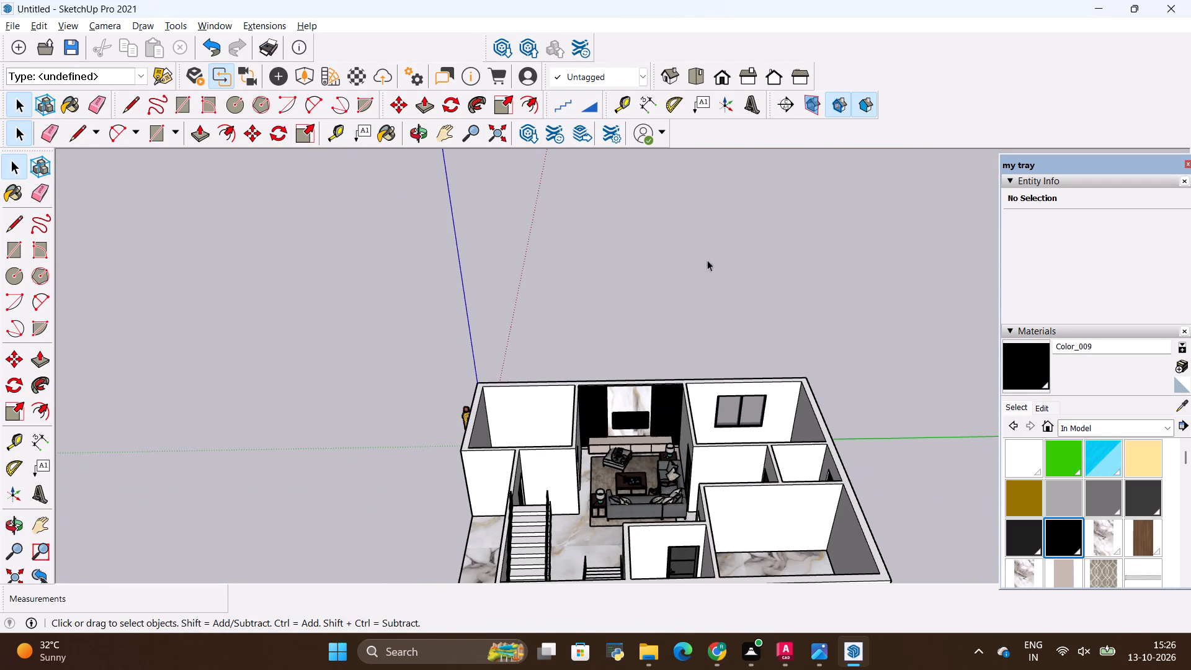
Examine the finished TV wall close up, with its marble panel, slatted panels and TV, from low and raised angles.
middle_click_drag(664, 483, 756, 271)
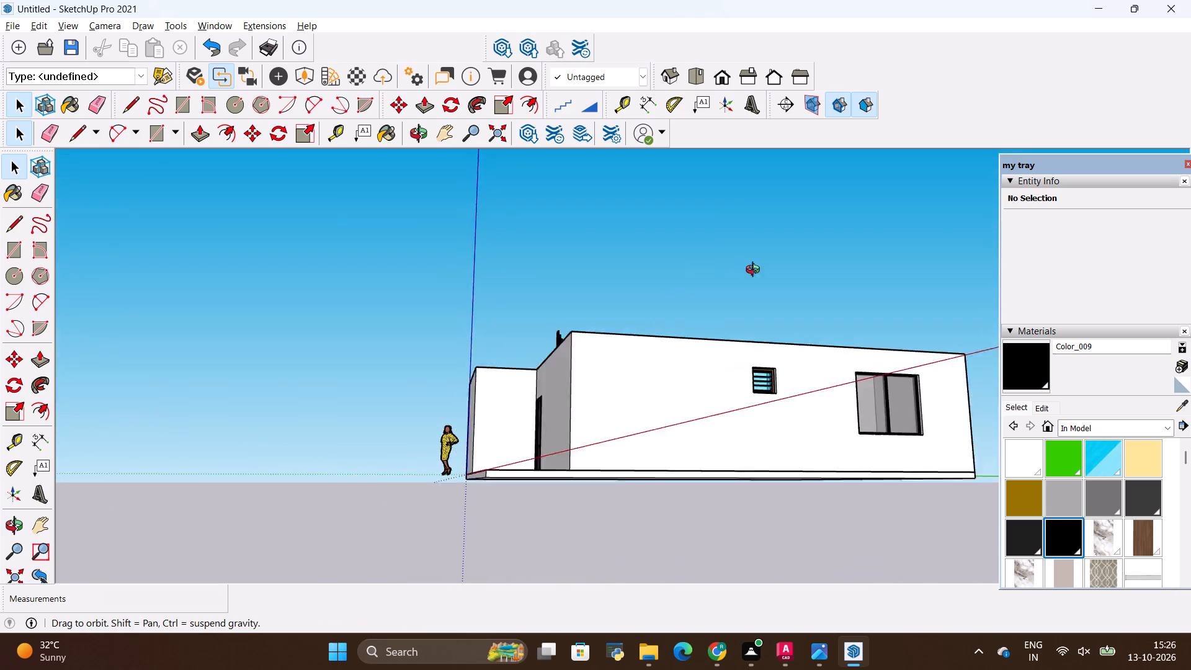
middle_click_drag(756, 271, 715, 393)
scroll(659, 482, "up", 15)
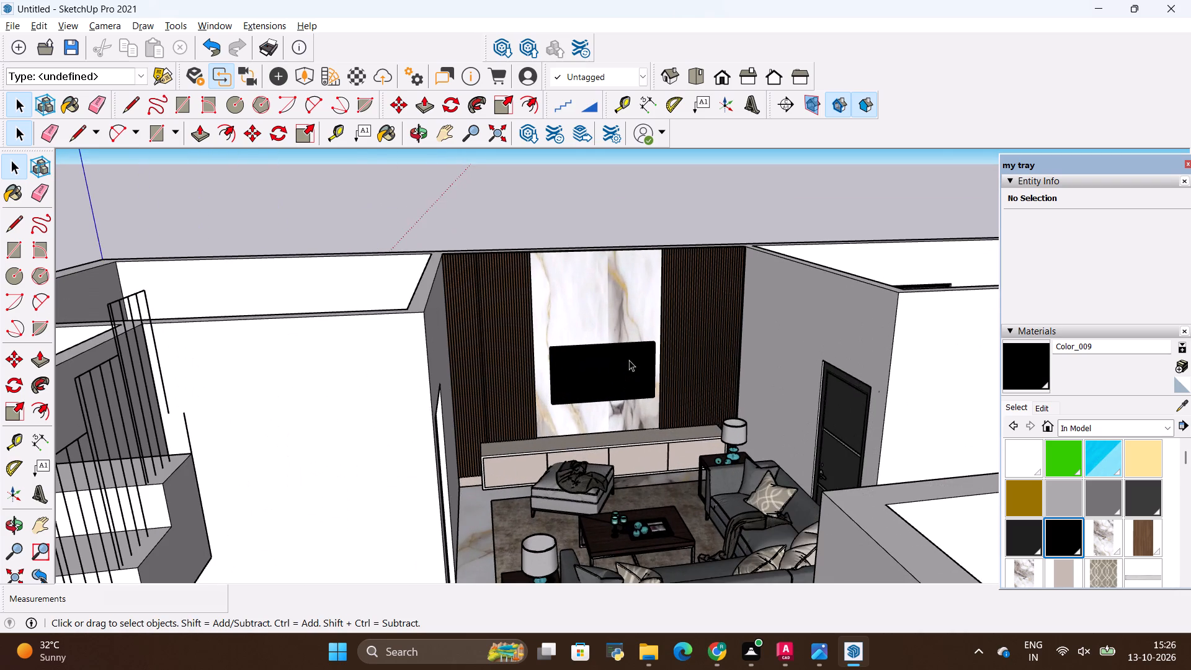
middle_click_drag(629, 360, 612, 319)
scroll(629, 360, "up", 1)
scroll(633, 274, "up", 5)
middle_click_drag(633, 288, 647, 208)
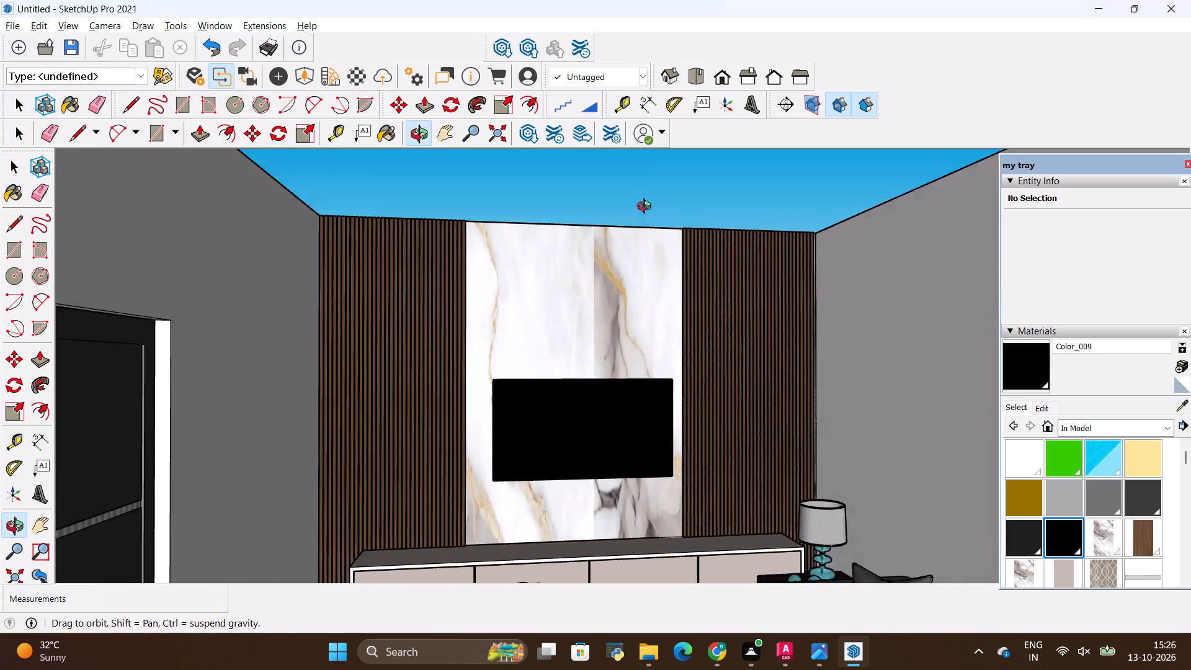
middle_click_drag(647, 208, 542, 275)
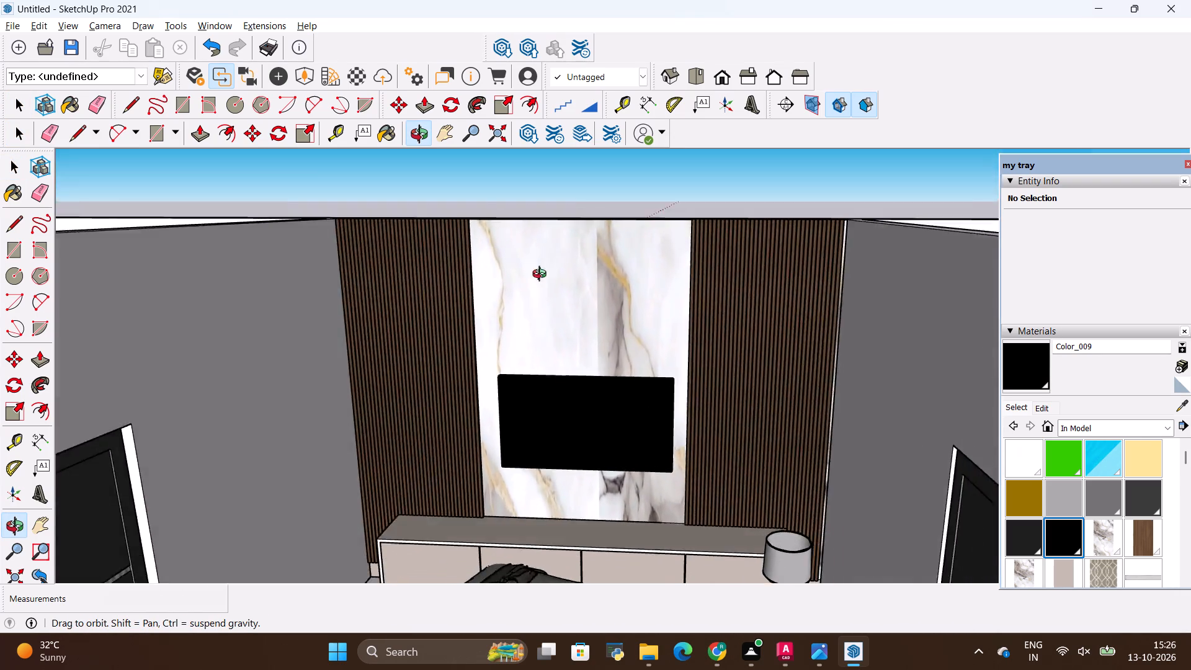
middle_click_drag(542, 275, 702, 217)
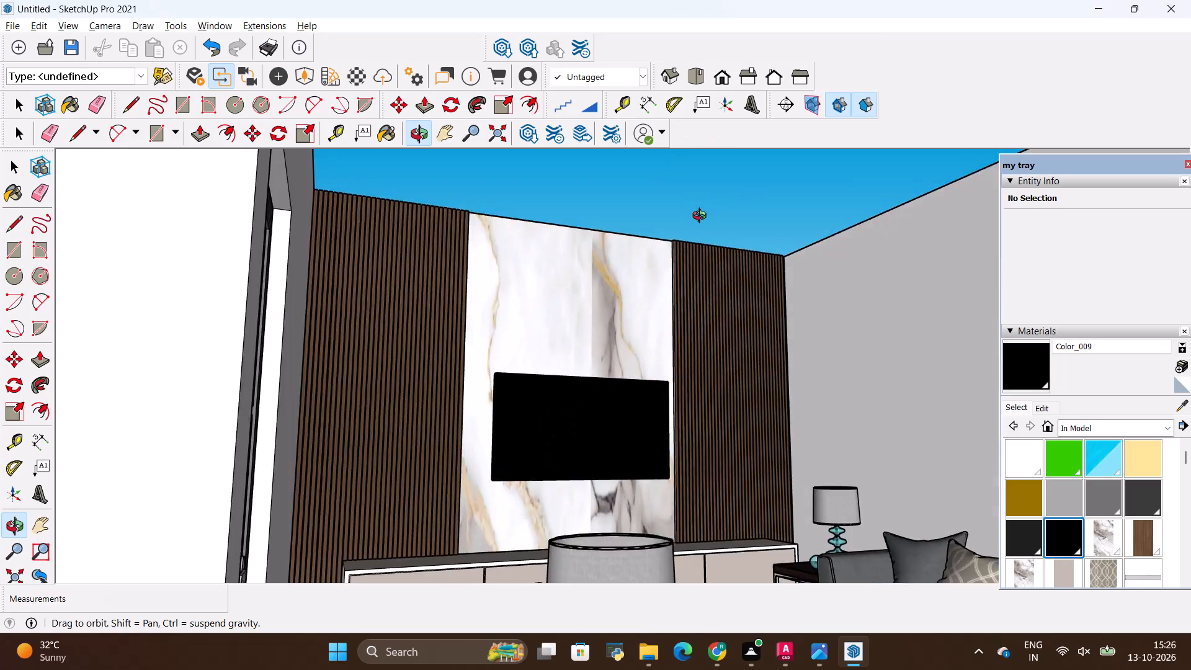
middle_click_drag(702, 217, 675, 424)
Examine the whole house from above, with the furnished hall among the surrounding rooms.
scroll(541, 280, "down", 16)
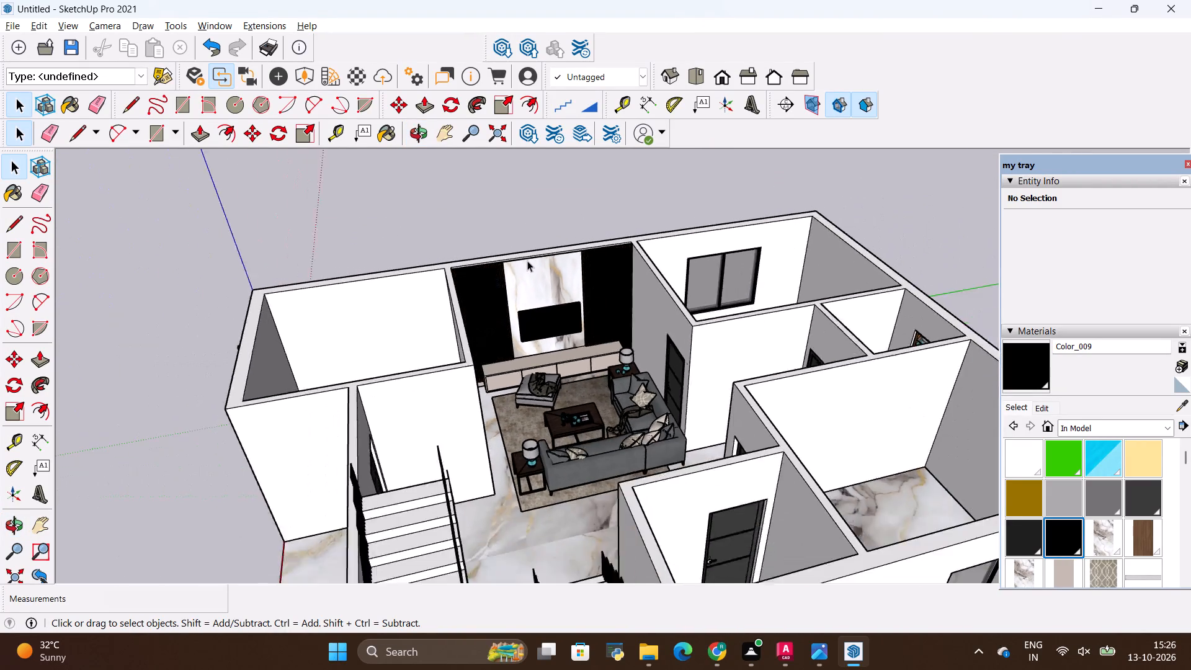
scroll(527, 261, "down", 6)
key("space")
left_click(866, 278)
scroll(708, 386, "up", 3)
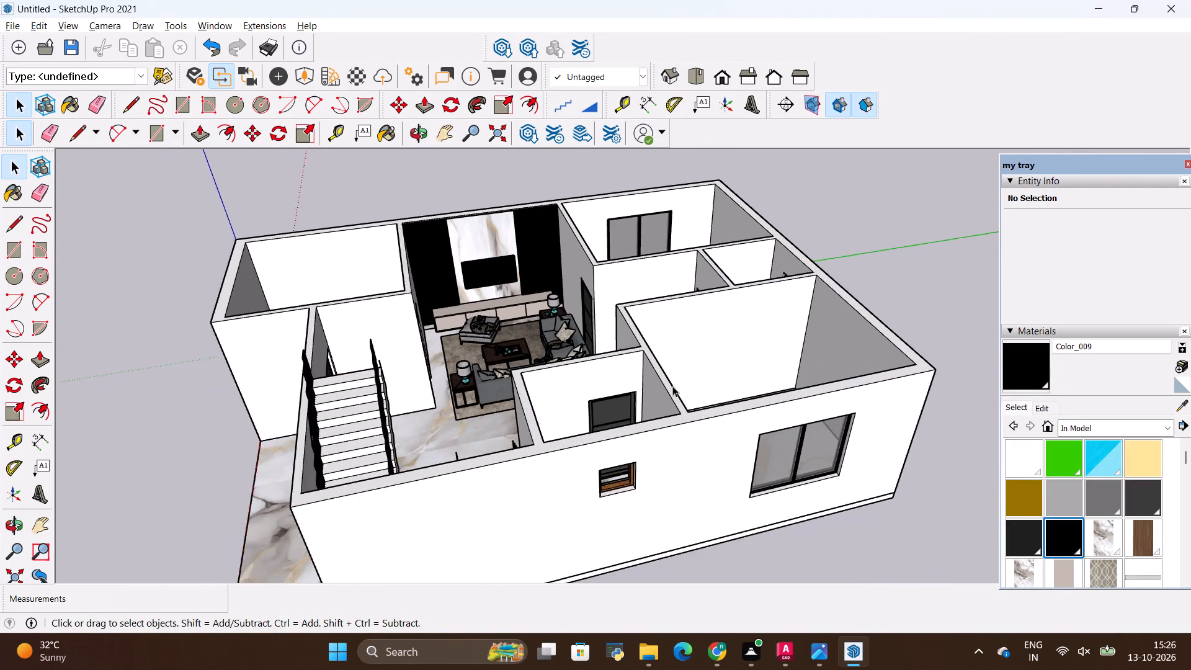
scroll(672, 386, "up", 11)
scroll(576, 276, "down", 17)
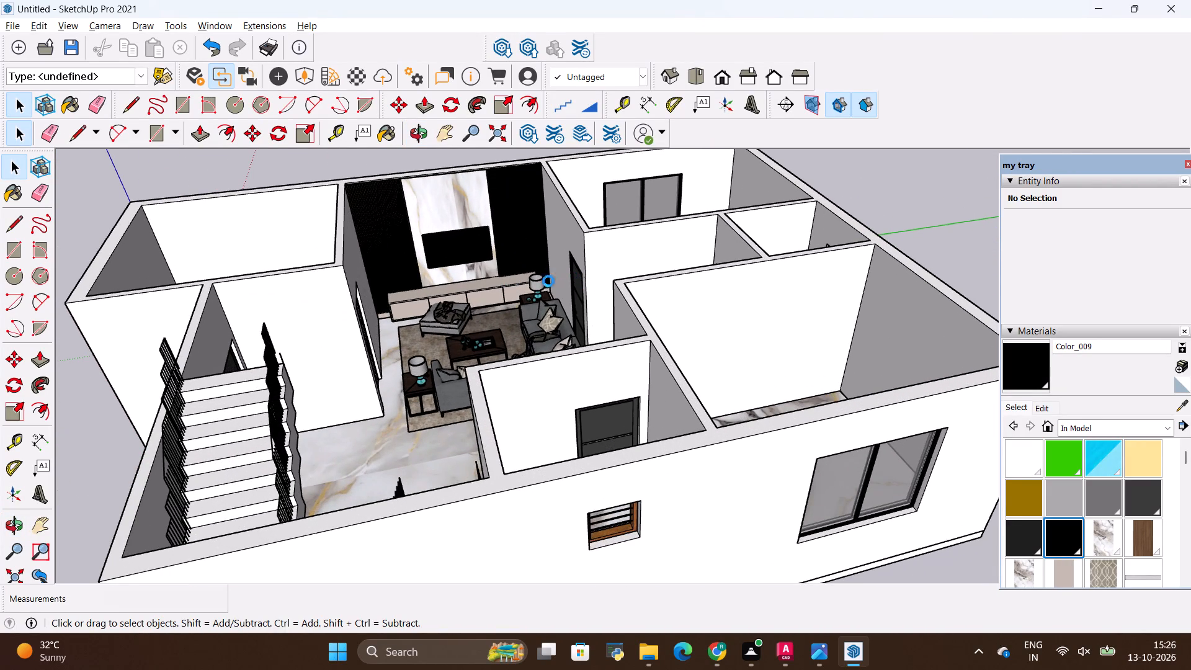
scroll(541, 275, "down", 19)
key("space")
left_click(813, 261)
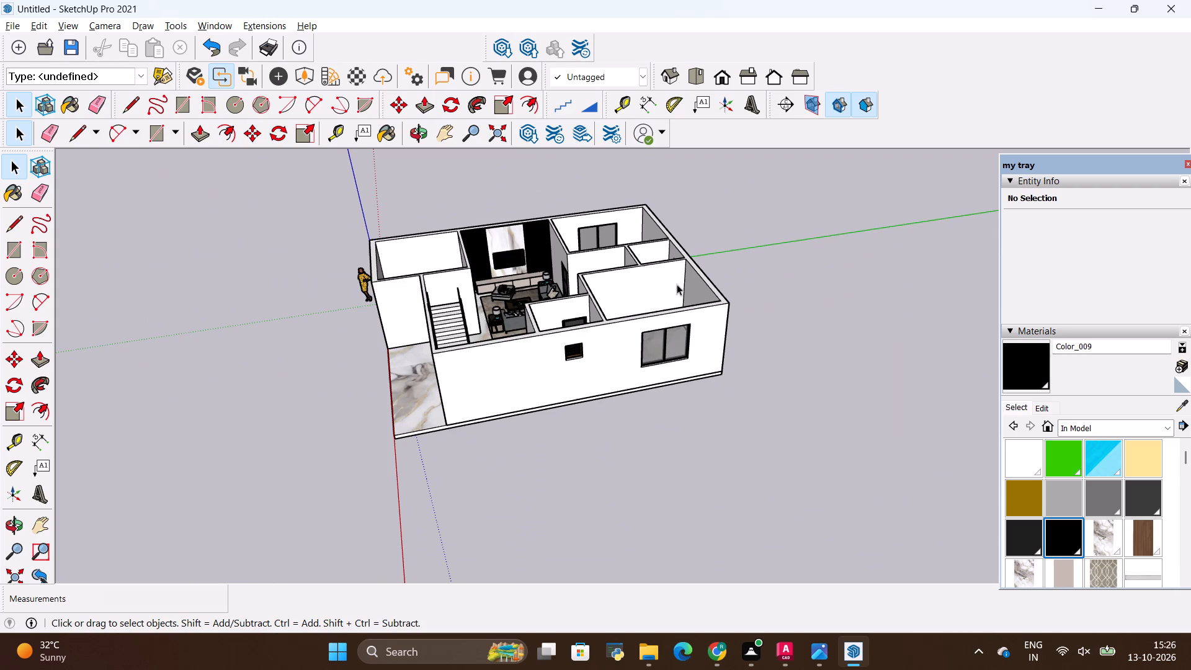
middle_click_drag(632, 292, 679, 340)
scroll(551, 257, "up", 4)
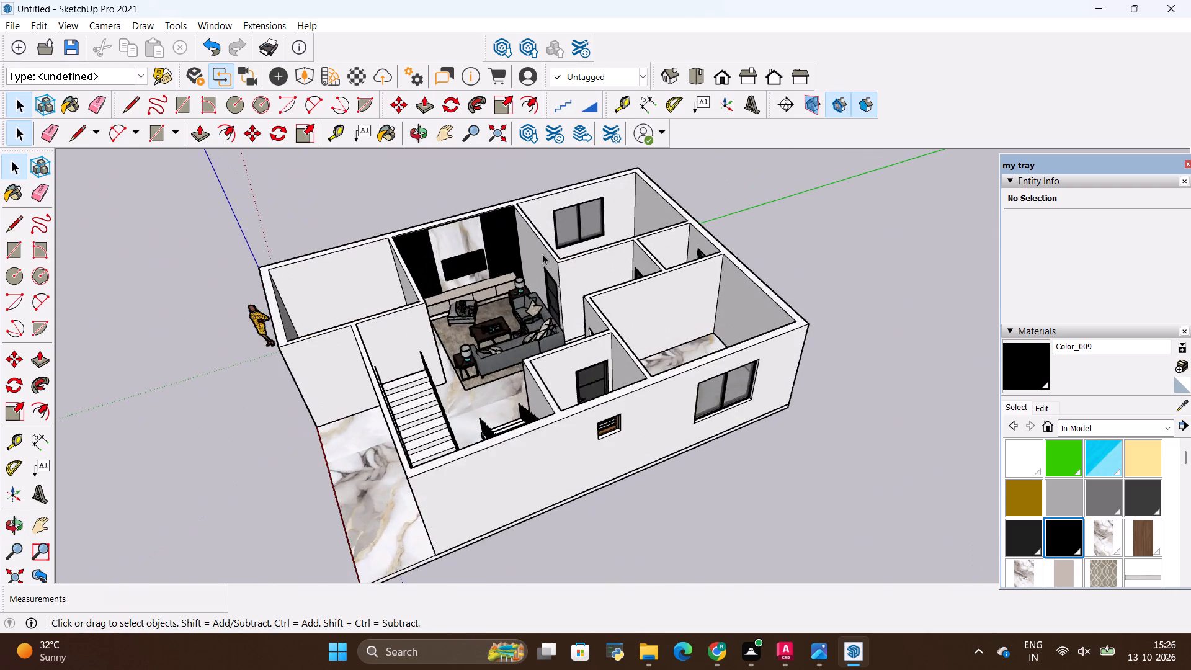
Examine the hall's TV wall and sofa set obliquely from above, and the house from the entrance side.
scroll(542, 254, "up", 11)
middle_click_drag(435, 249, 431, 182)
middle_click_drag(511, 264, 503, 236)
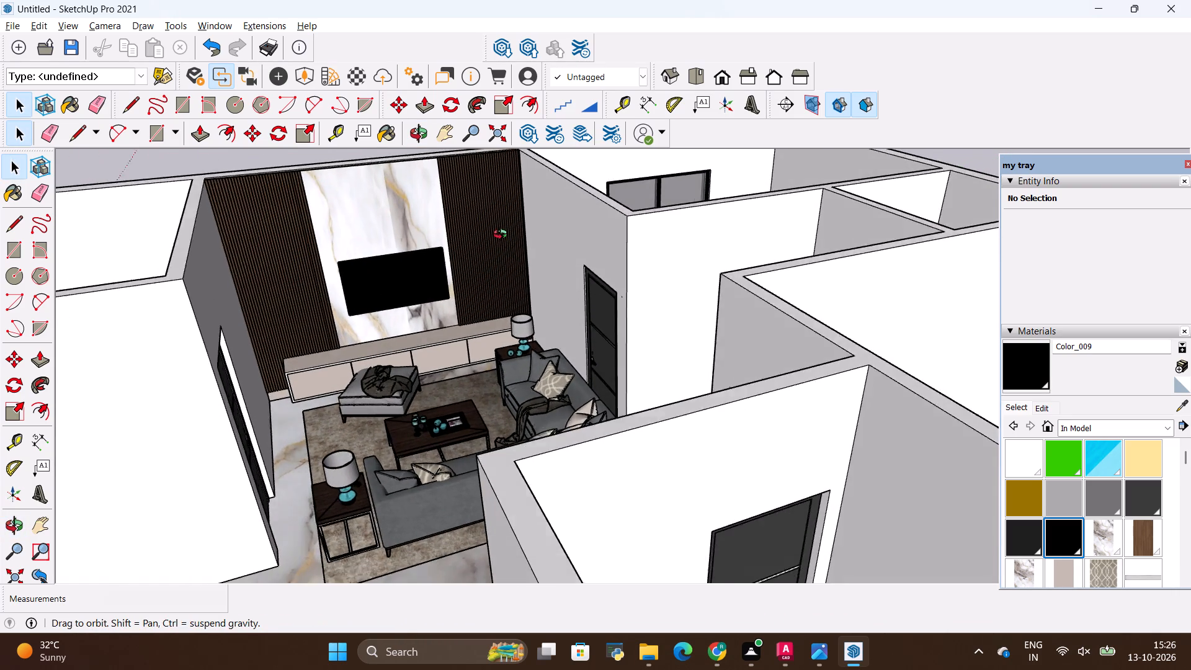
middle_click_drag(503, 236, 513, 282)
scroll(478, 285, "down", 6)
scroll(463, 279, "up", 6)
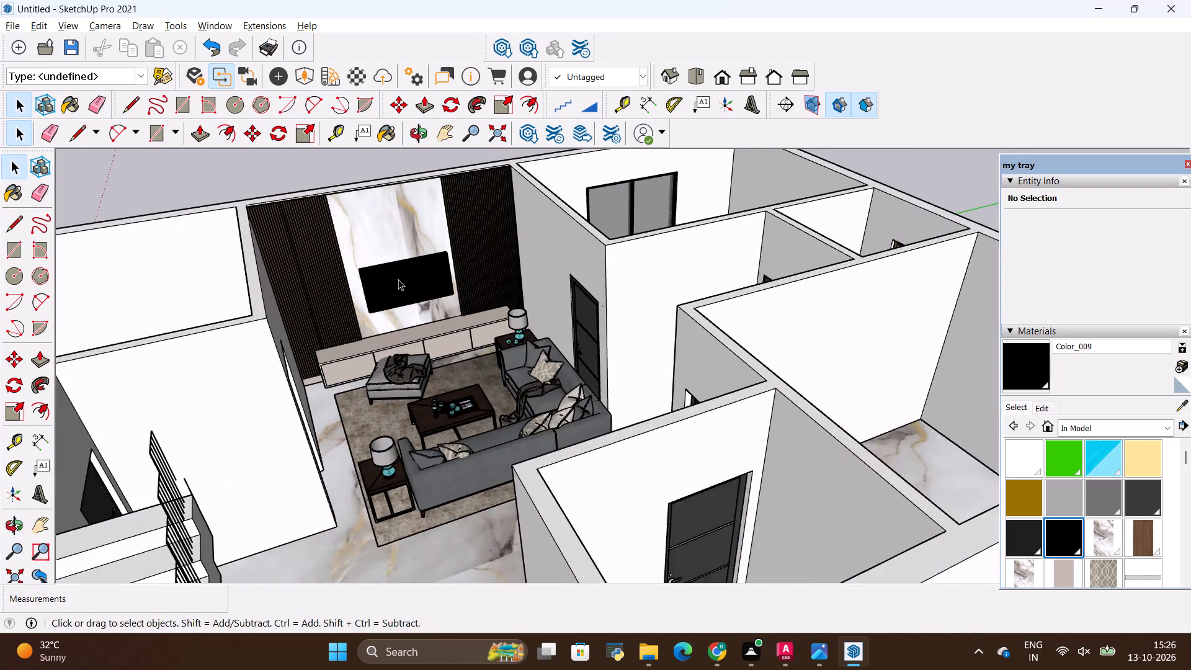
scroll(398, 279, "up", 4)
middle_click_drag(397, 285, 409, 220)
scroll(409, 215, "up", 1)
middle_click_drag(409, 212, 412, 205)
scroll(743, 310, "down", 11)
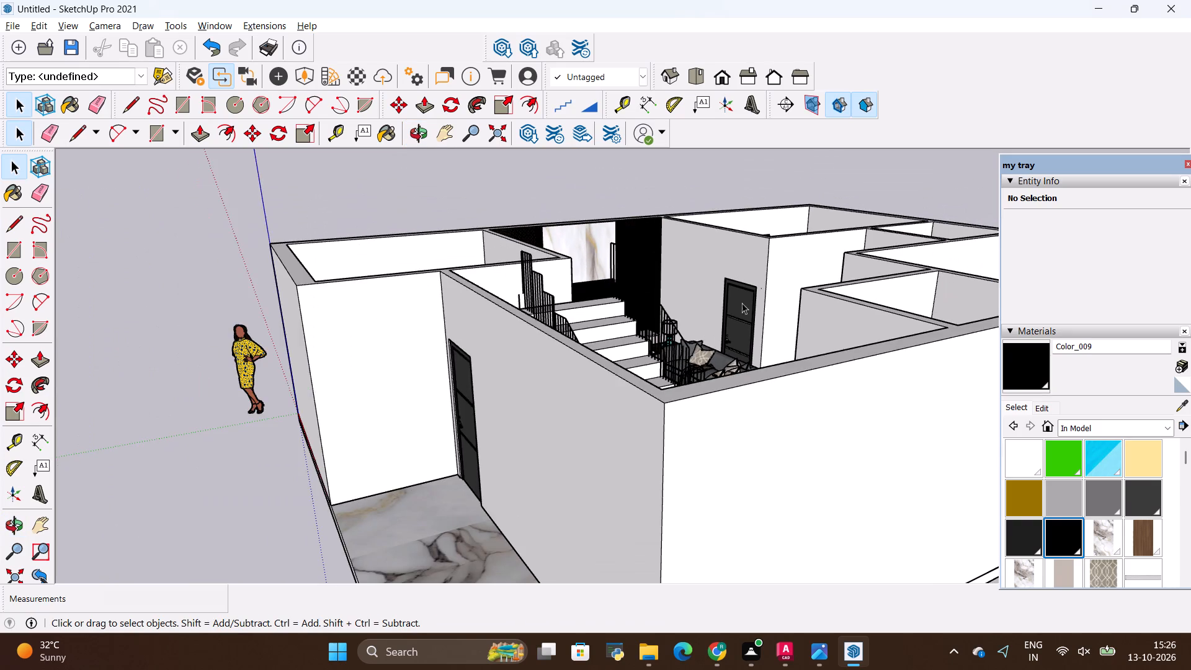
Examine the TV wall together with the adjoining side wall, its door and the sofa, from eye level and above.
scroll(692, 197, "up", 11)
middle_click_drag(736, 288, 721, 223)
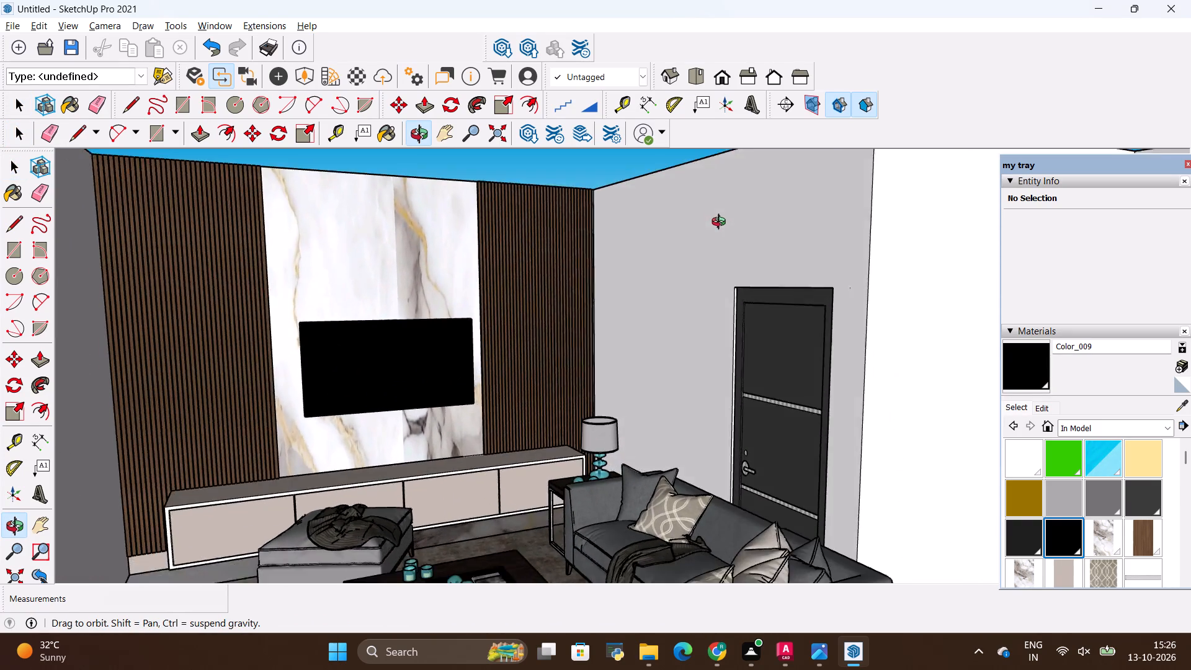
middle_click_drag(721, 223, 794, 213)
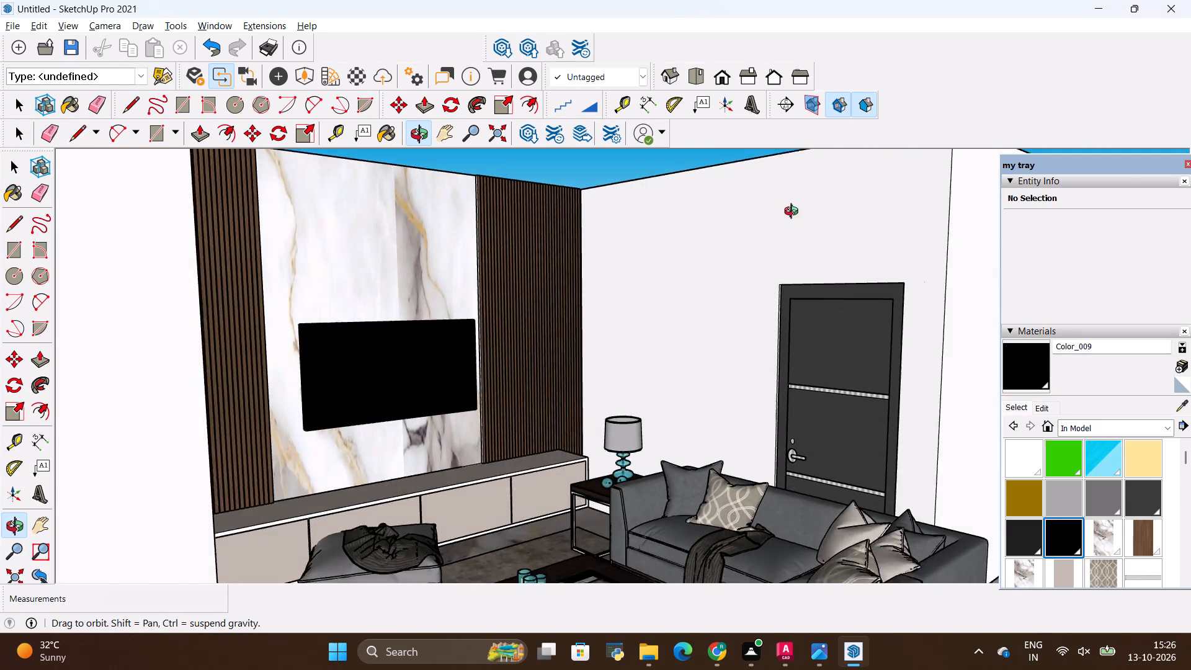
middle_click_drag(794, 213, 816, 334)
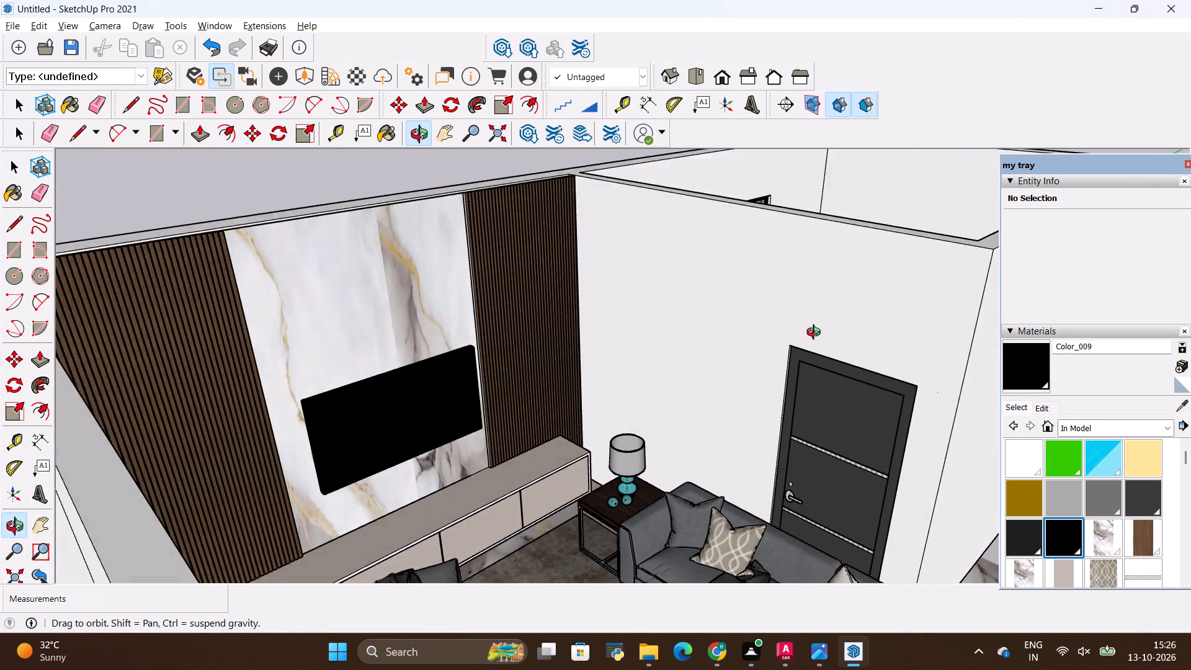
middle_click_drag(816, 334, 821, 339)
scroll(661, 297, "down", 9)
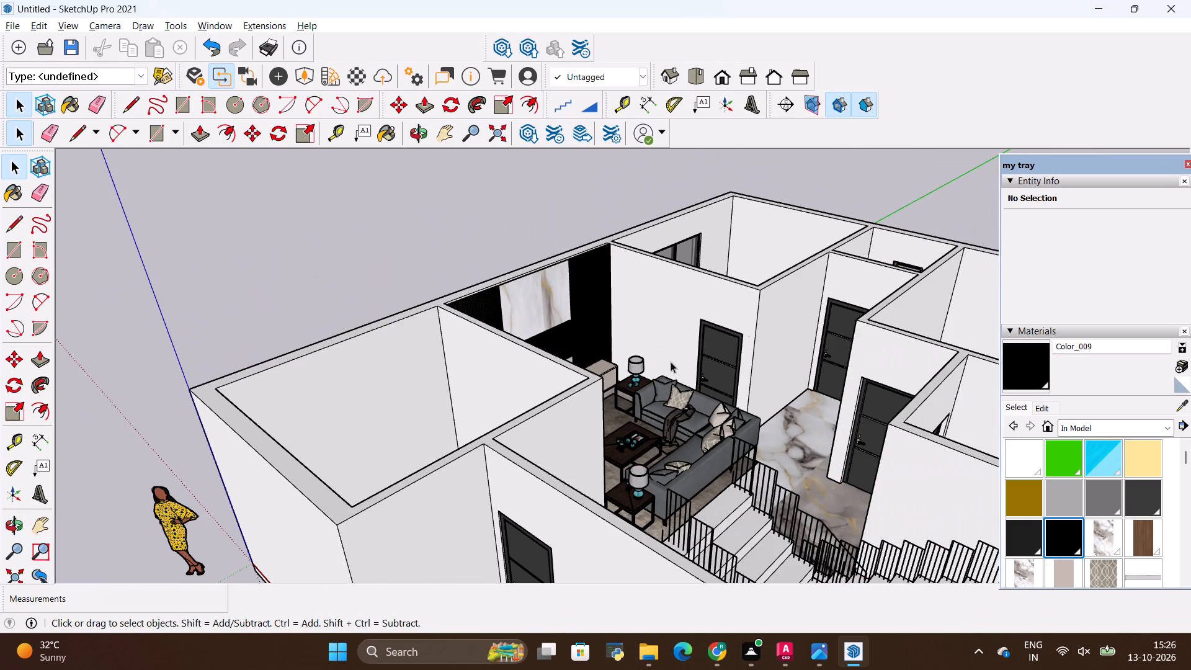
Examine the furnished hall from behind the sofa towards the TV unit, and from above with the surrounding rooms.
middle_click_drag(670, 362, 605, 338)
scroll(658, 338, "up", 8)
middle_click_drag(656, 351, 656, 349)
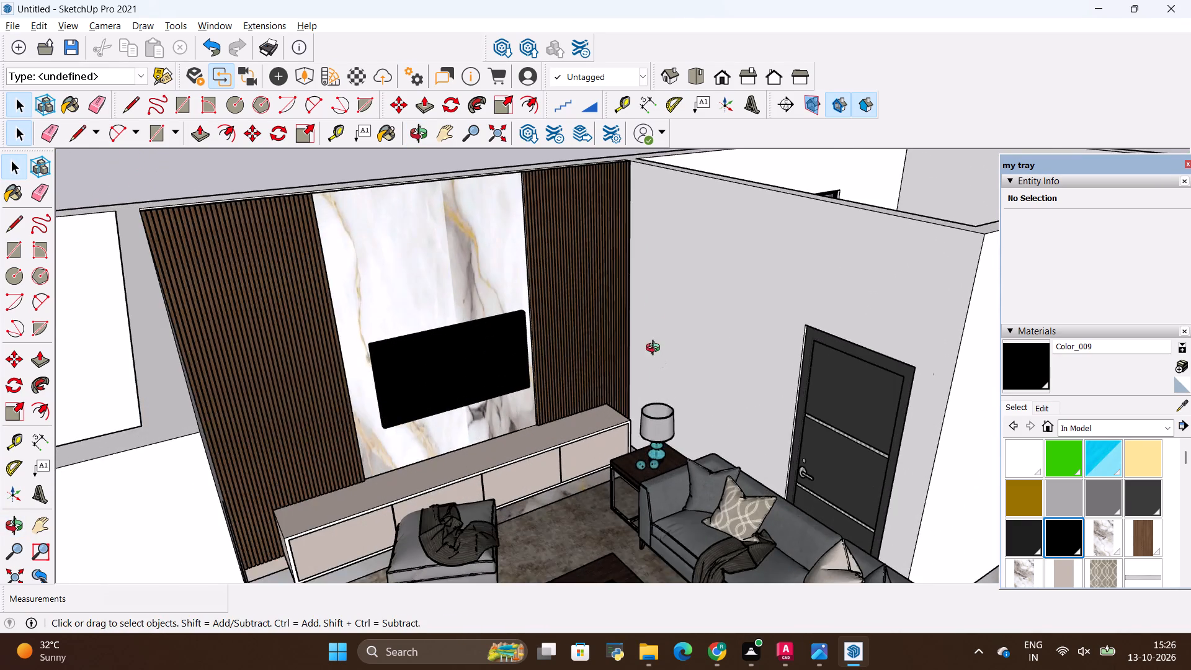
middle_click_drag(656, 349, 616, 261)
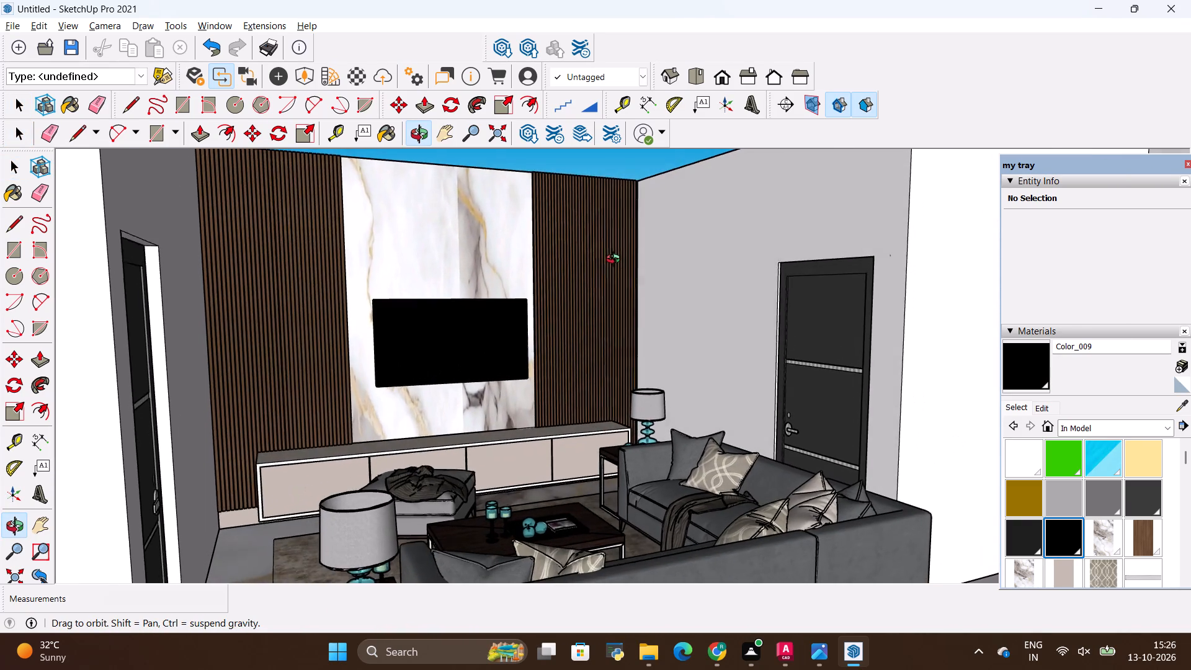
middle_click_drag(616, 261, 618, 257)
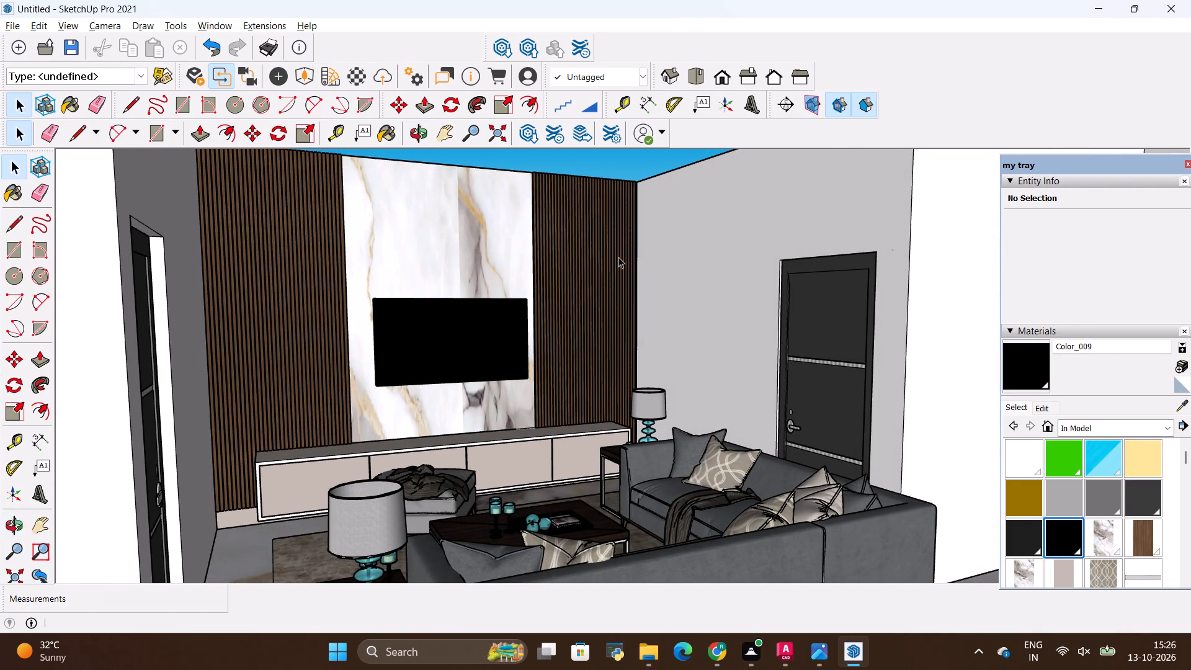
middle_click_drag(597, 304, 562, 443)
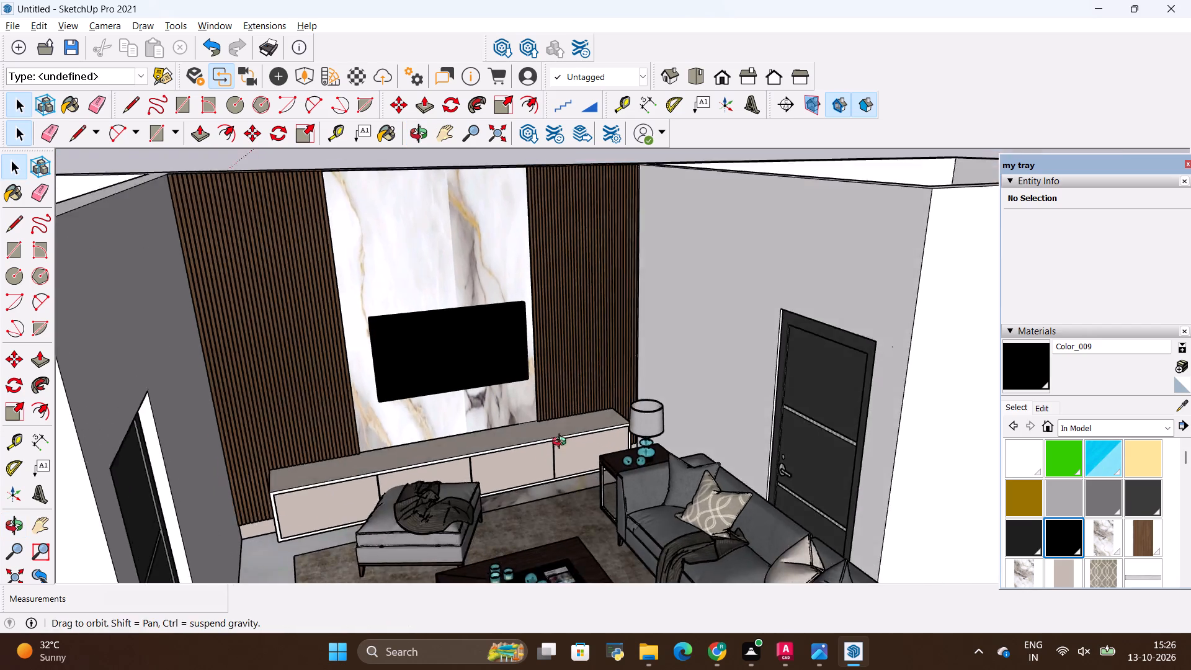
middle_click_drag(562, 443, 556, 460)
scroll(557, 445, "down", 18)
key("space")
left_click(471, 280)
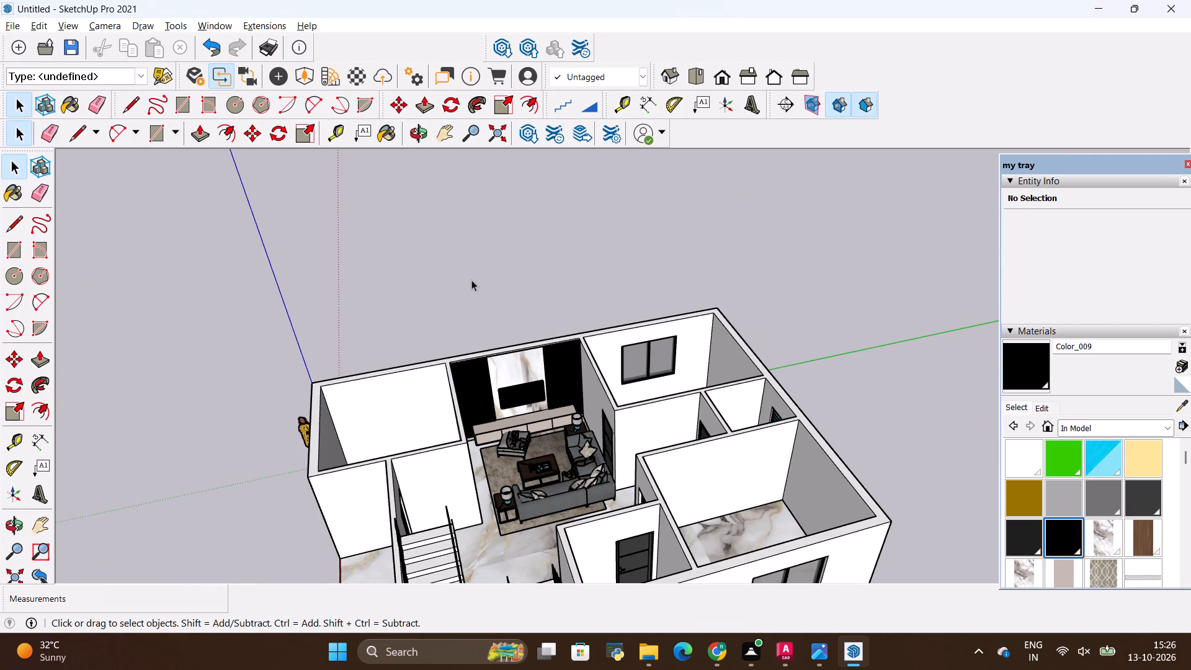
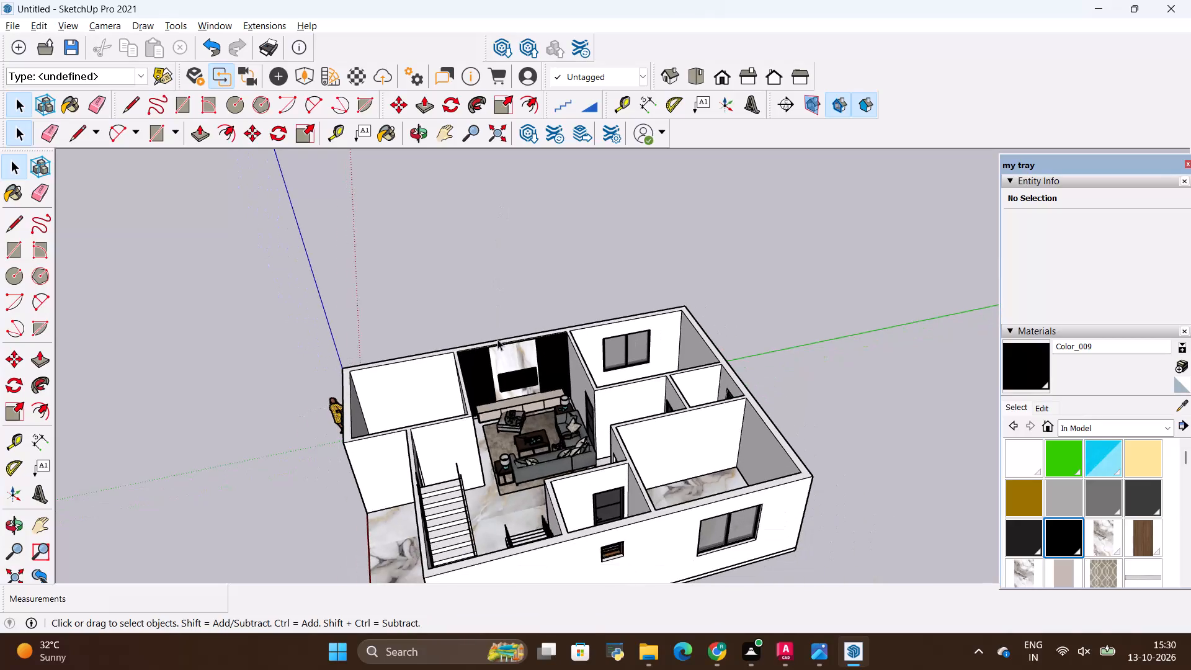
Examine the whole house from a low oblique angle and from above, with the furnished hall, staircase and surrounding rooms.
scroll(497, 339, "down", 5)
middle_click_drag(520, 390, 559, 373)
scroll(547, 449, "up", 3)
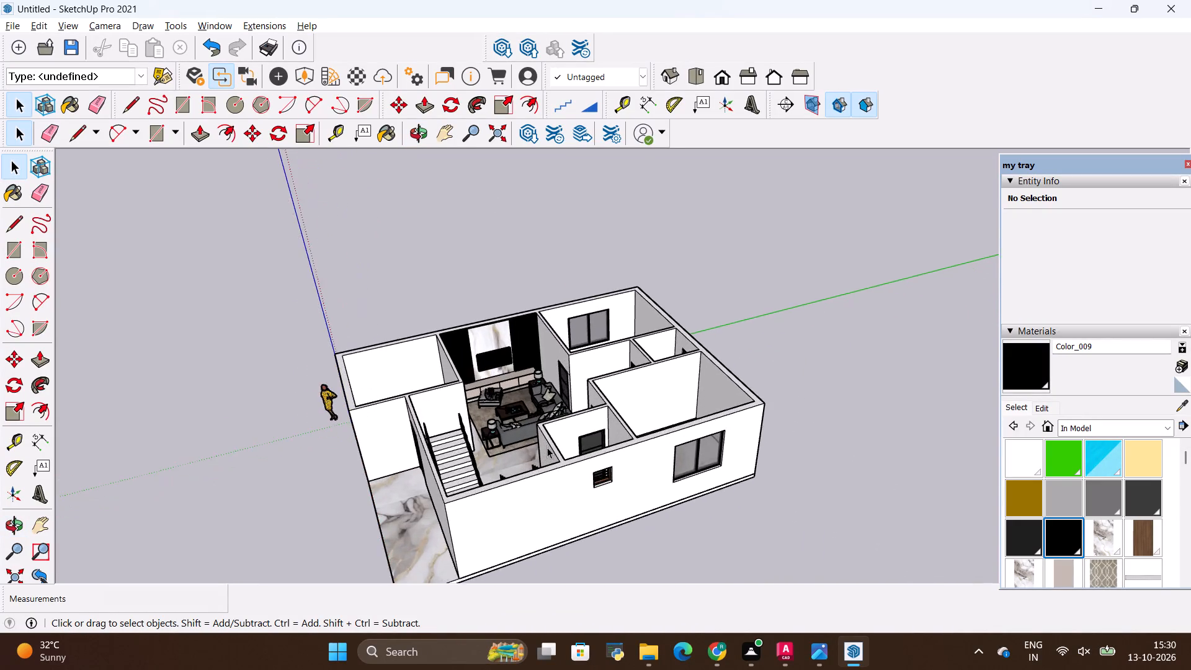
scroll(547, 447, "up", 10)
scroll(518, 382, "down", 11)
middle_click_drag(585, 362, 496, 475)
scroll(516, 400, "up", 2)
scroll(507, 347, "up", 3)
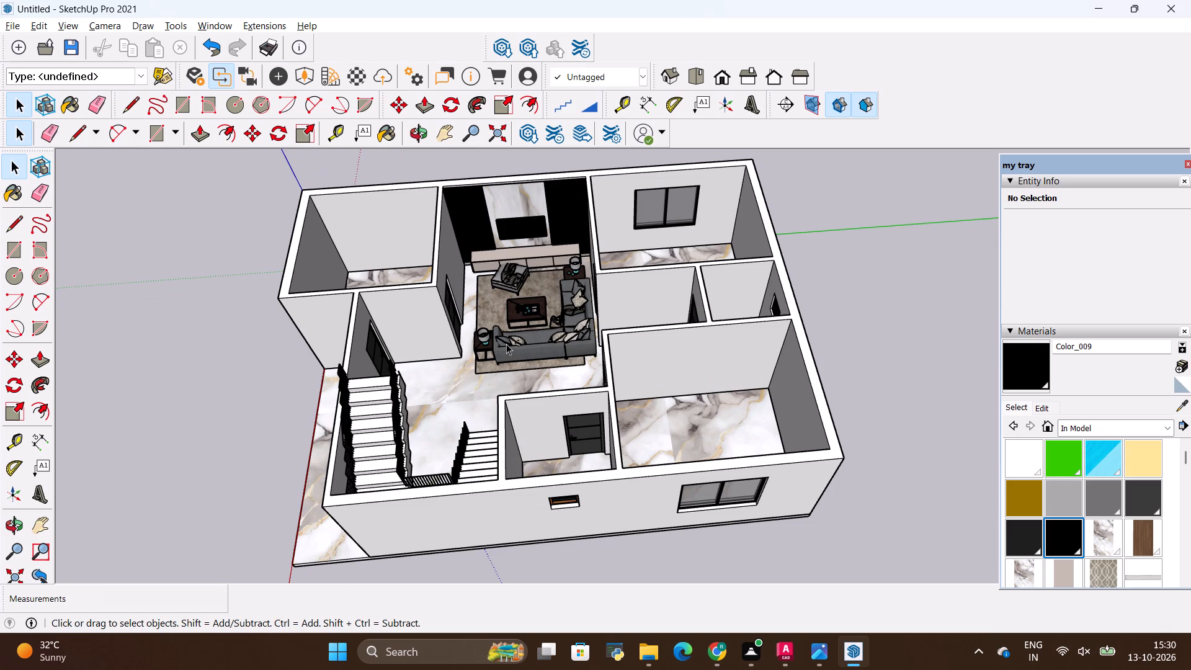
scroll(390, 324, "up", 1)
scroll(394, 321, "down", 3)
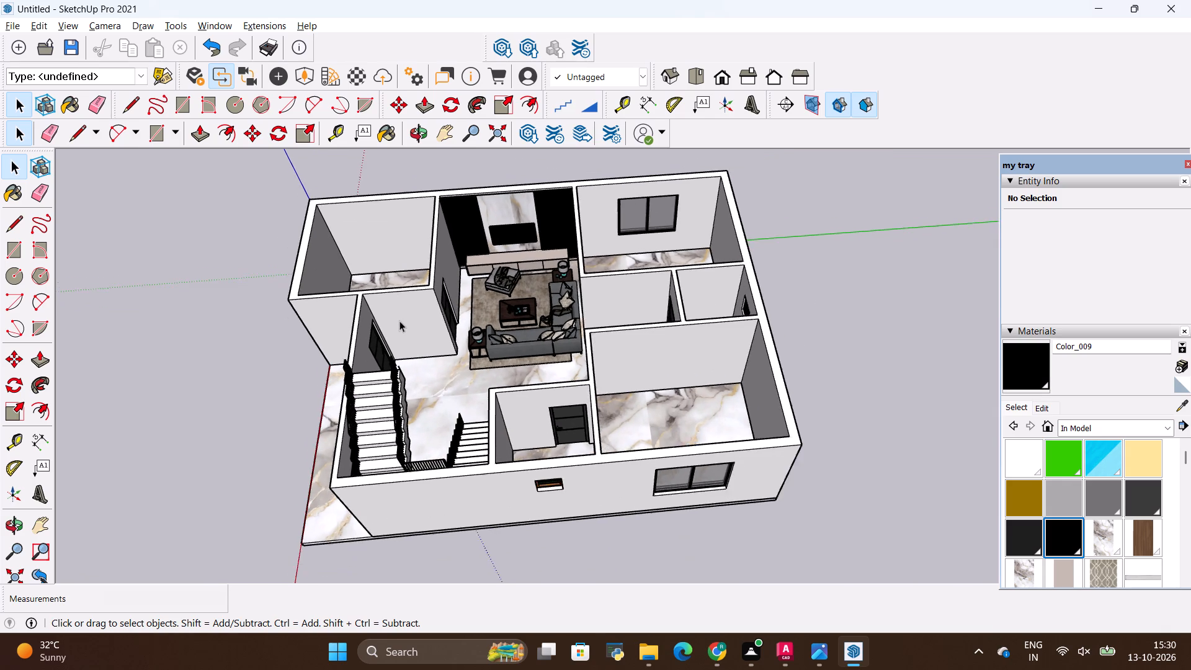
scroll(399, 321, "down", 6)
scroll(432, 187, "up", 1)
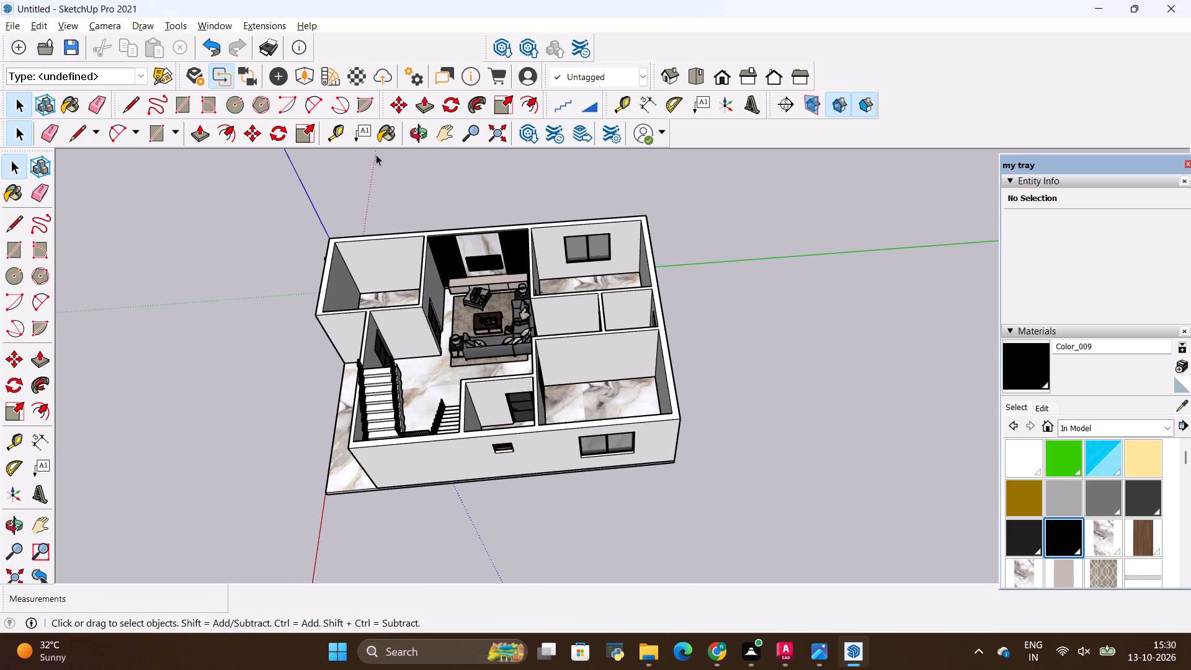
Examine the hall's TV wall, sofa set and rug from above, in relation to the staircase and adjoining rooms.
scroll(458, 58, "up", 2)
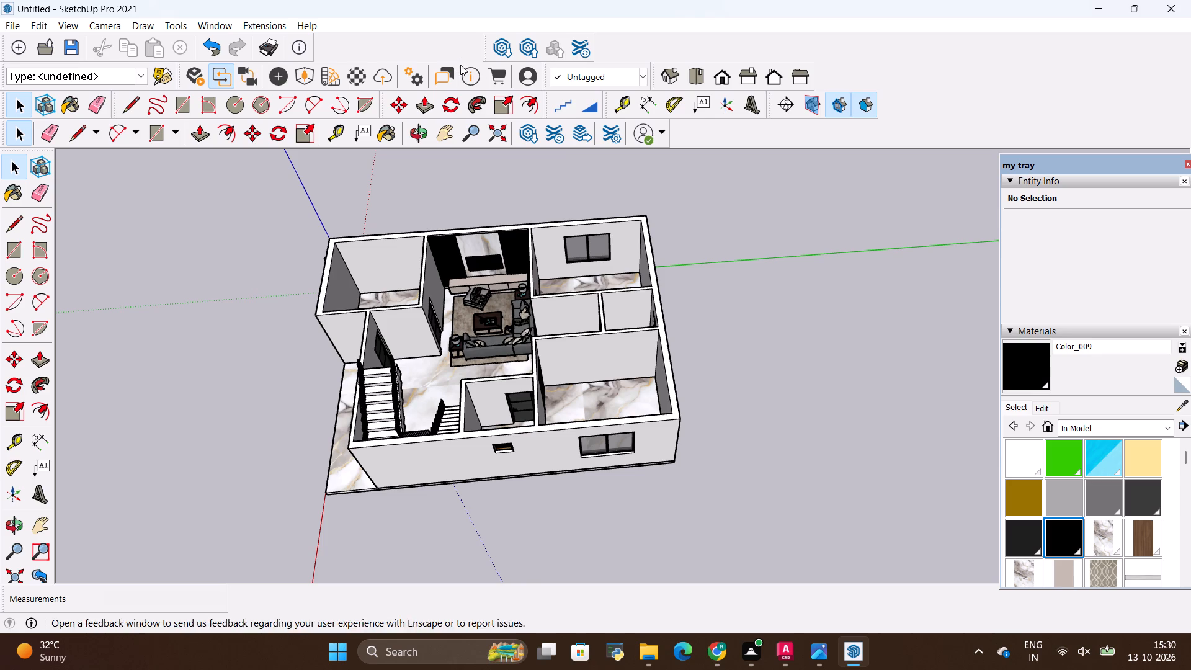
scroll(441, 194, "down", 4)
scroll(476, 200, "up", 5)
scroll(433, 261, "up", 3)
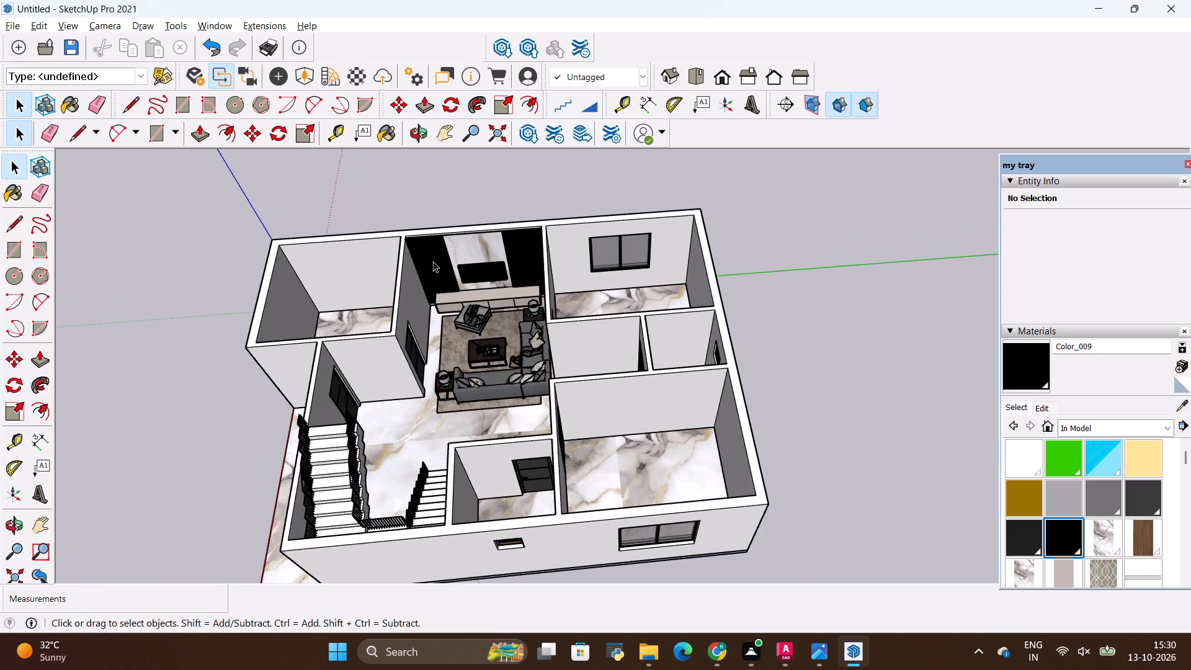
scroll(433, 261, "up", 3)
scroll(437, 233, "down", 11)
middle_click_drag(440, 237, 399, 265)
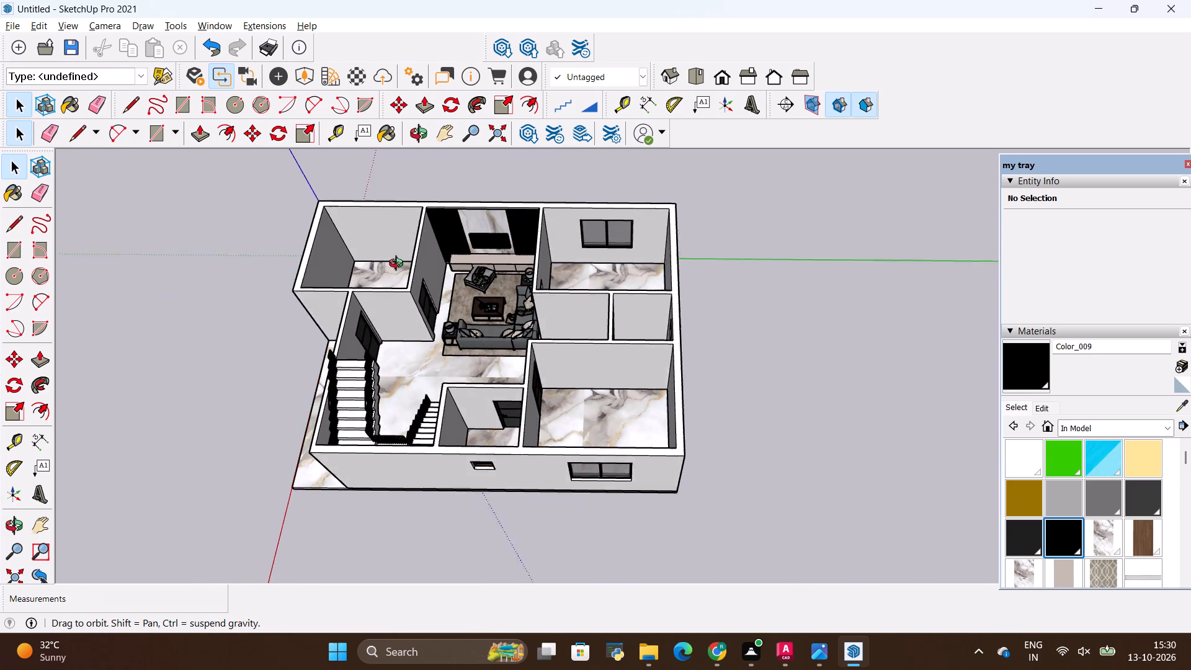
middle_click_drag(399, 265, 478, 258)
scroll(369, 299, "up", 5)
scroll(368, 299, "down", 6)
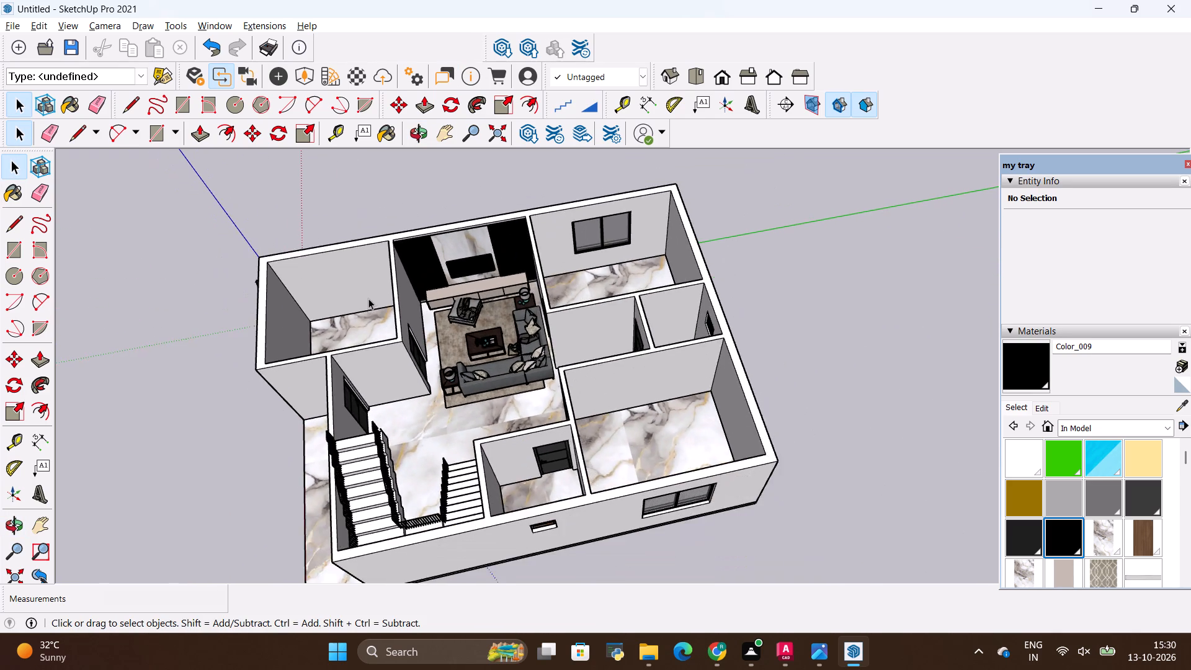
Examine the house from the side behind the TV wall, and the furnished hall from the opposite side at several oblique angles.
scroll(368, 298, "down", 4)
middle_click_drag(436, 423, 956, 398)
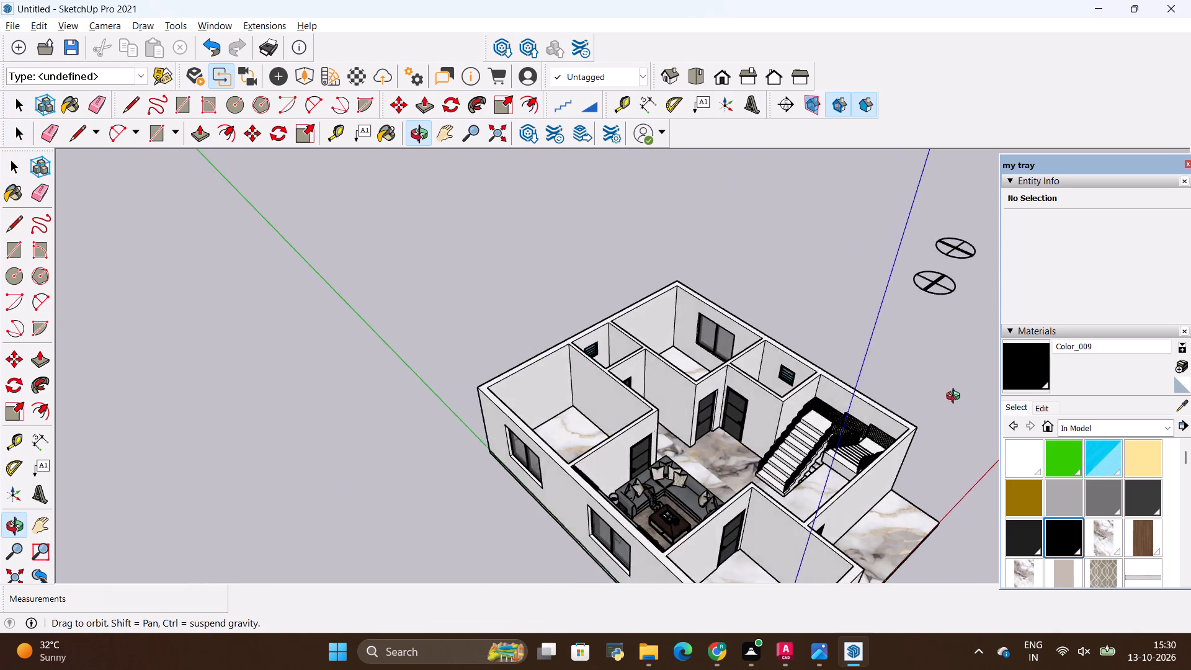
middle_click_drag(956, 398, 367, 446)
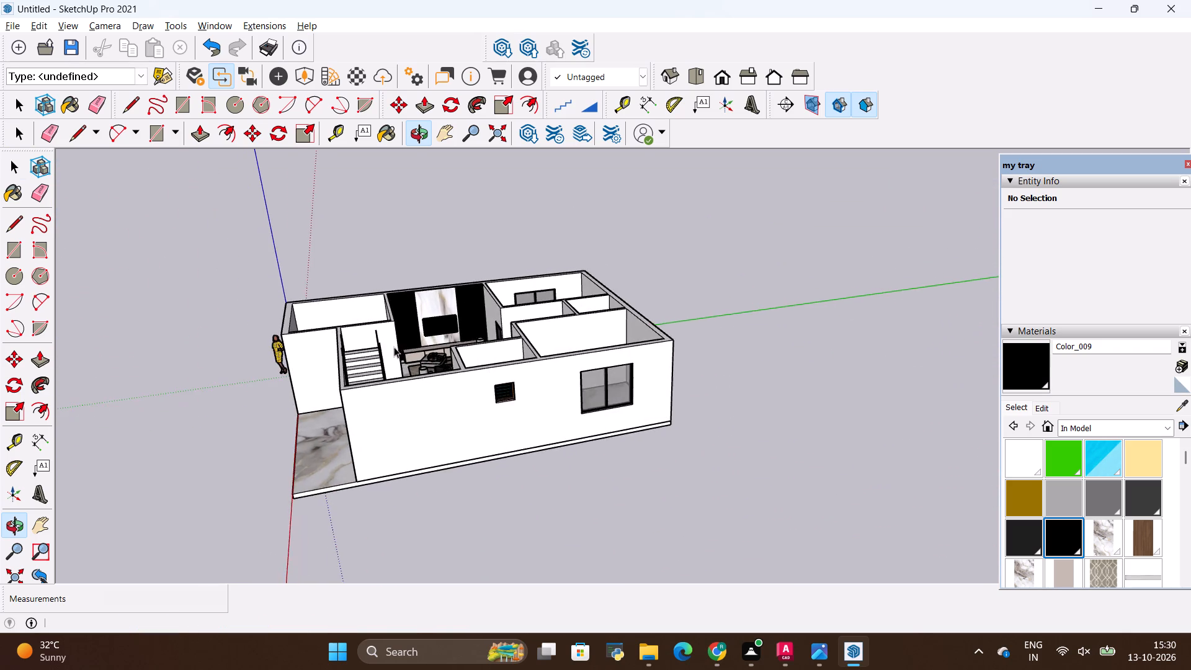
scroll(462, 264, "up", 5)
scroll(462, 264, "down", 6)
middle_click_drag(584, 223, 453, 374)
scroll(489, 278, "up", 4)
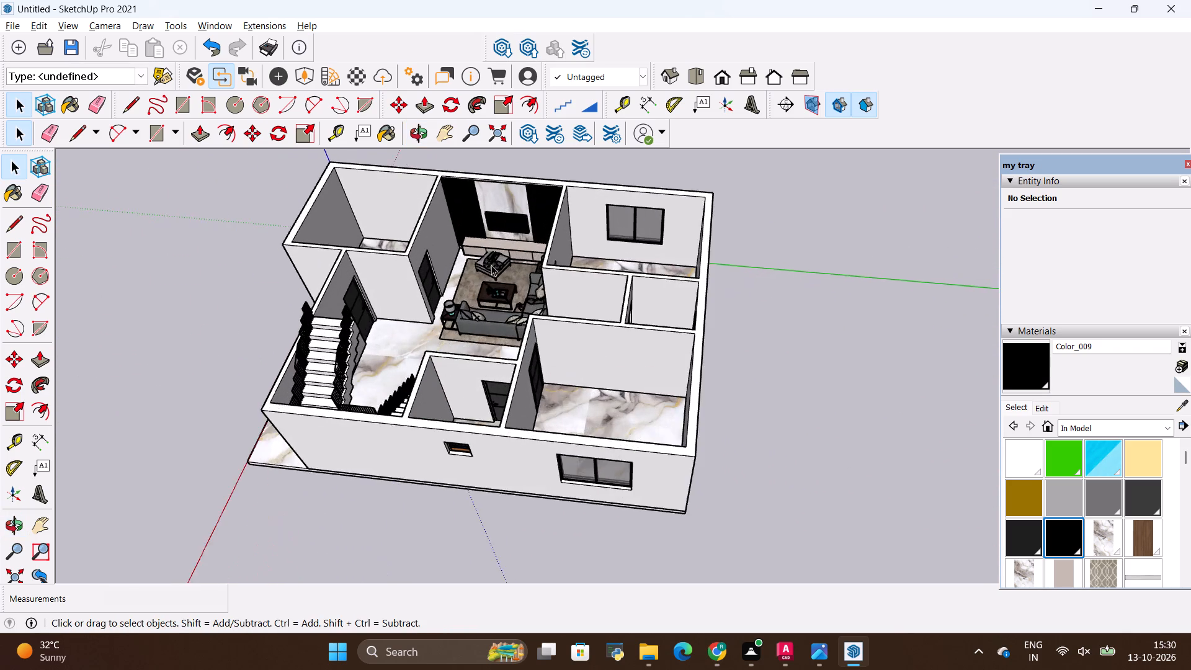
scroll(491, 265, "up", 1)
scroll(491, 265, "down", 5)
scroll(502, 203, "up", 5)
scroll(459, 308, "down", 2)
middle_click_drag(451, 336, 697, 274)
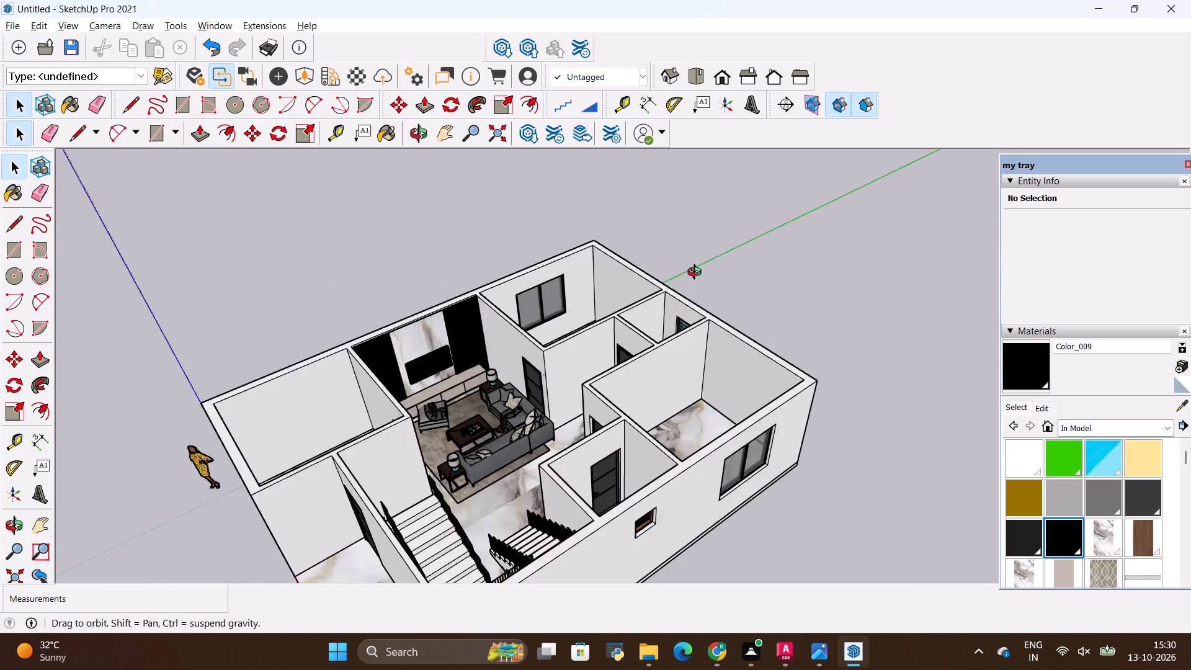
middle_click_drag(697, 274, 458, 290)
scroll(456, 261, "up", 4)
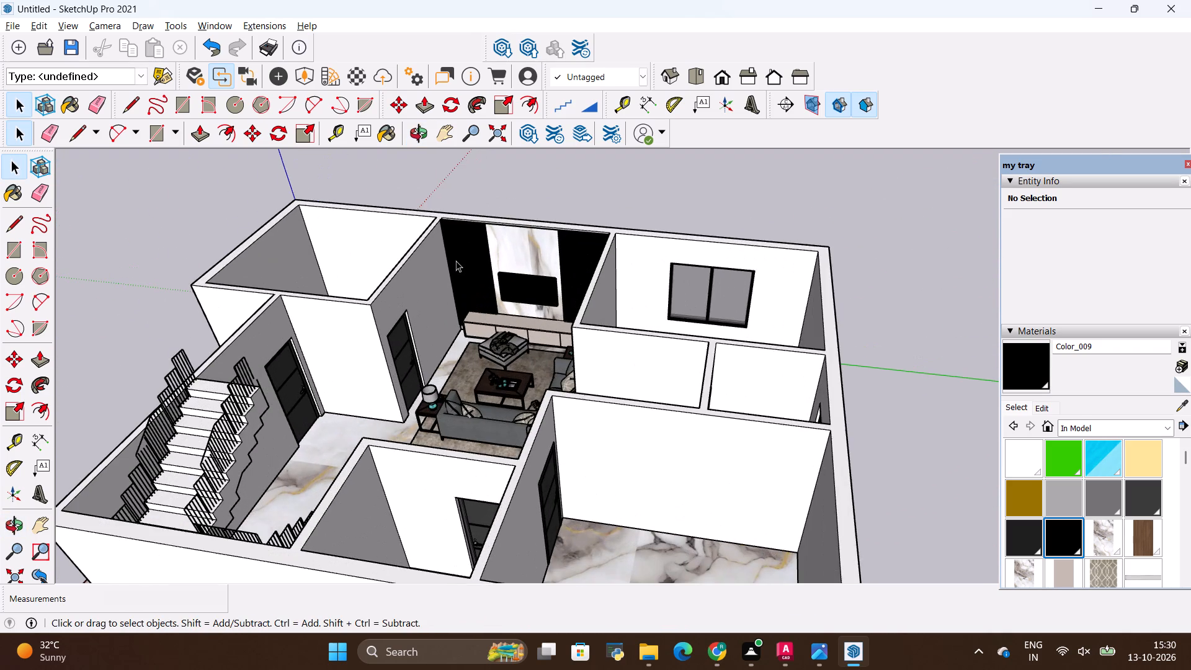
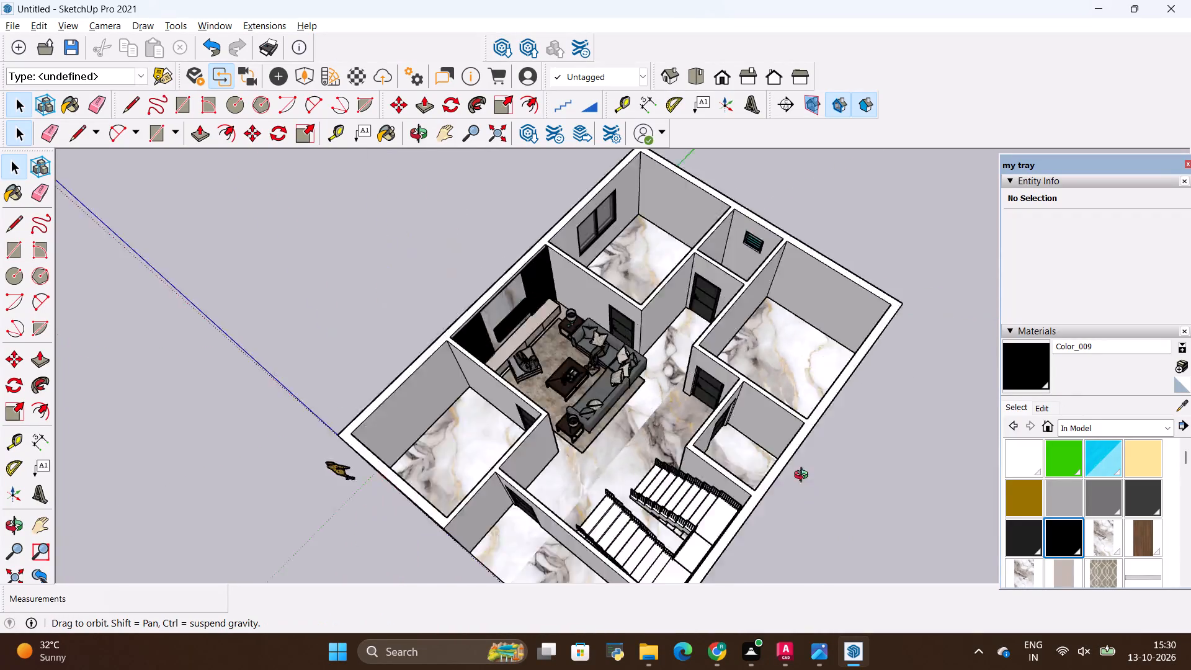
Examine the house from the entrance side, the staircase side and above, comparing the furnished hall with the empty adjoining windowed room.
middle_click_drag(804, 476, 782, 346)
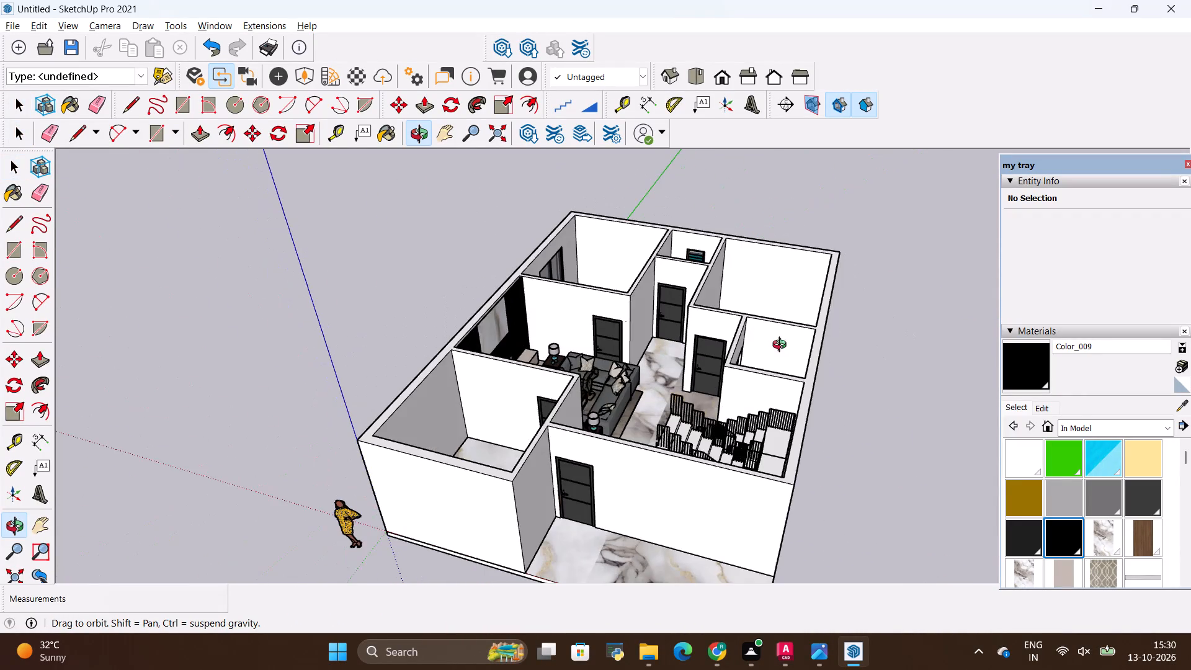
middle_click_drag(782, 346, 782, 347)
middle_click_drag(723, 372, 360, 444)
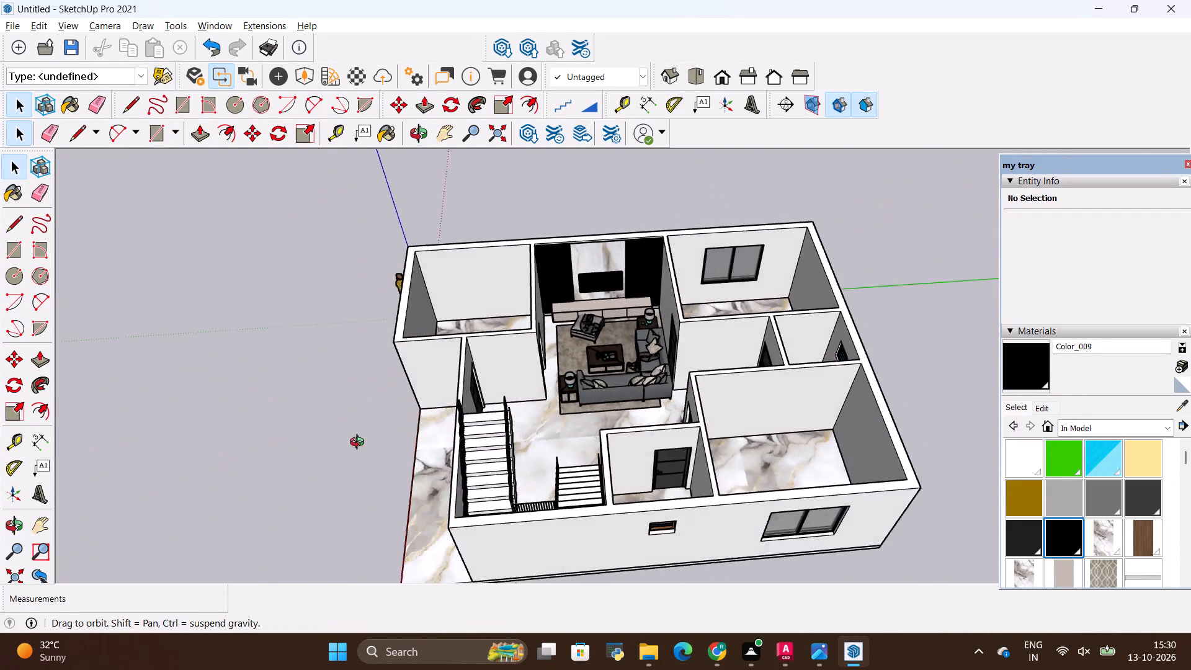
middle_click_drag(360, 444, 324, 445)
scroll(475, 348, "down", 5)
middle_click_drag(620, 297, 698, 422)
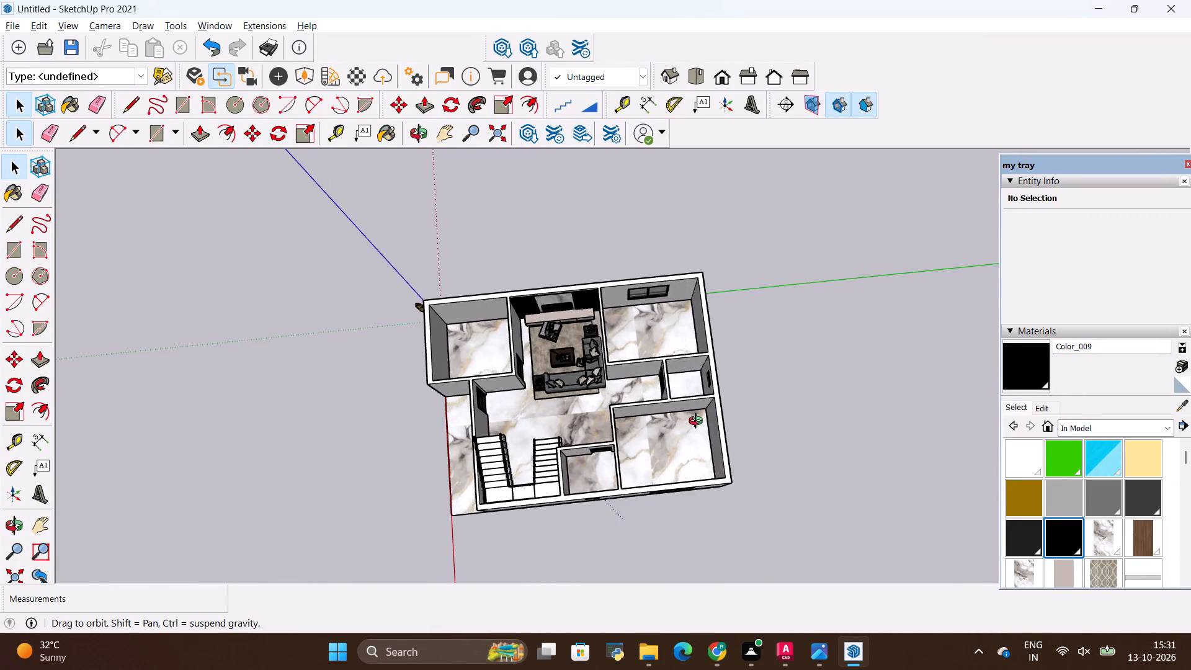
middle_click_drag(698, 422, 718, 244)
scroll(686, 258, "up", 14)
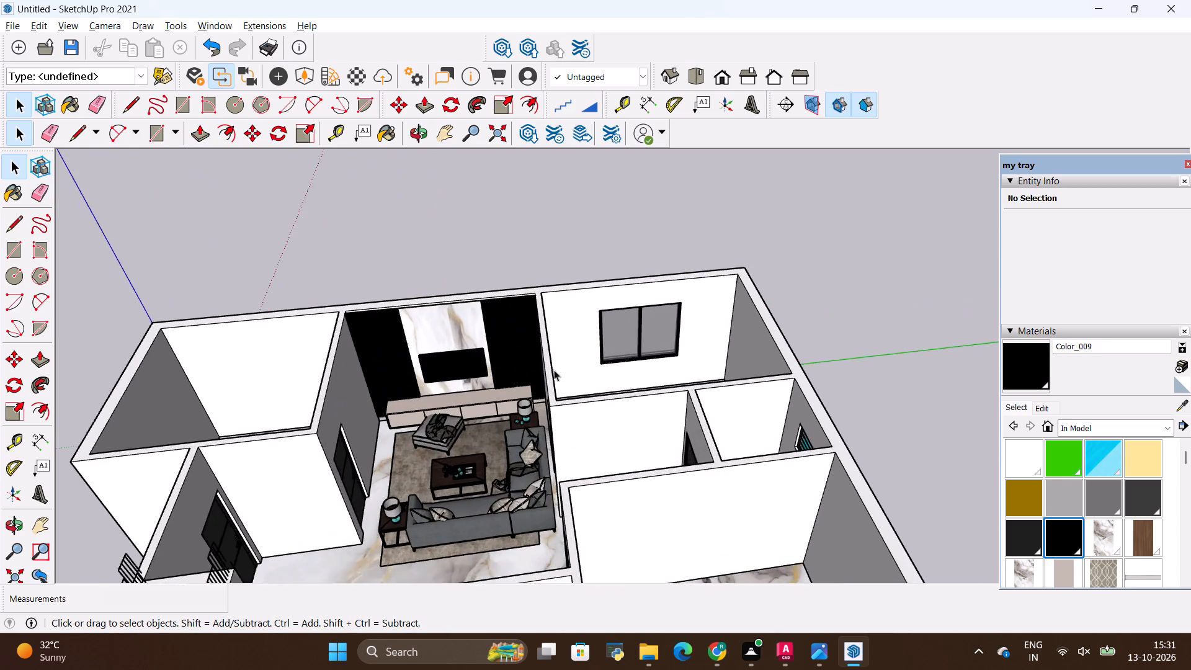
scroll(554, 370, "up", 6)
middle_click_drag(586, 330, 561, 421)
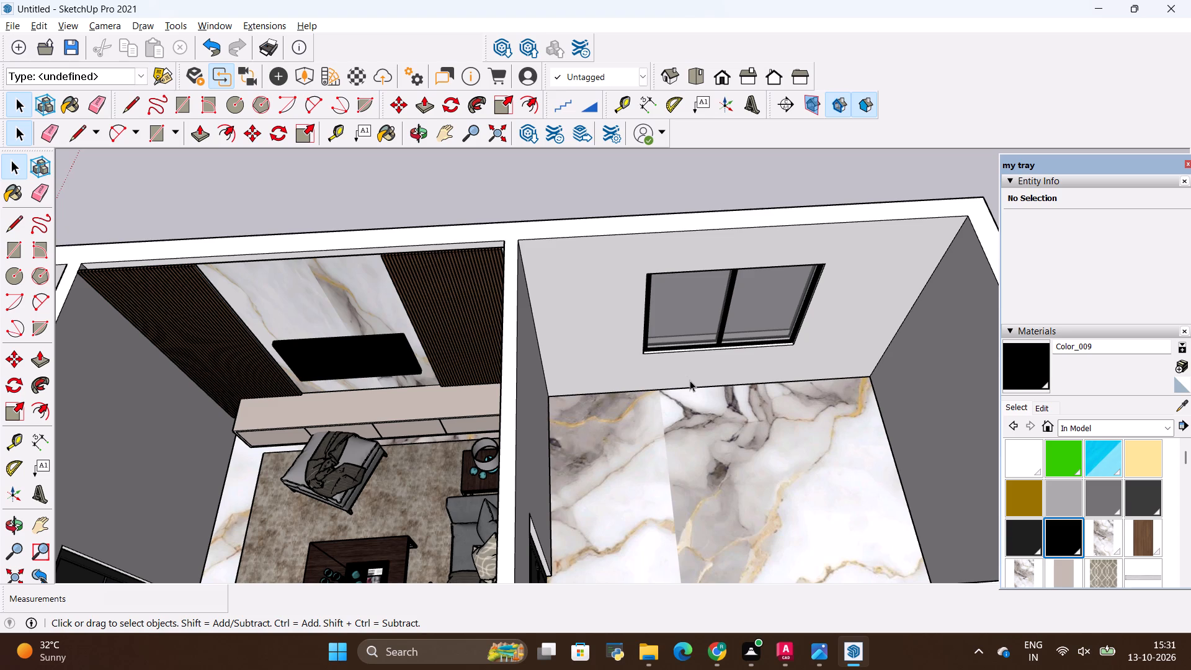
scroll(690, 380, "down", 13)
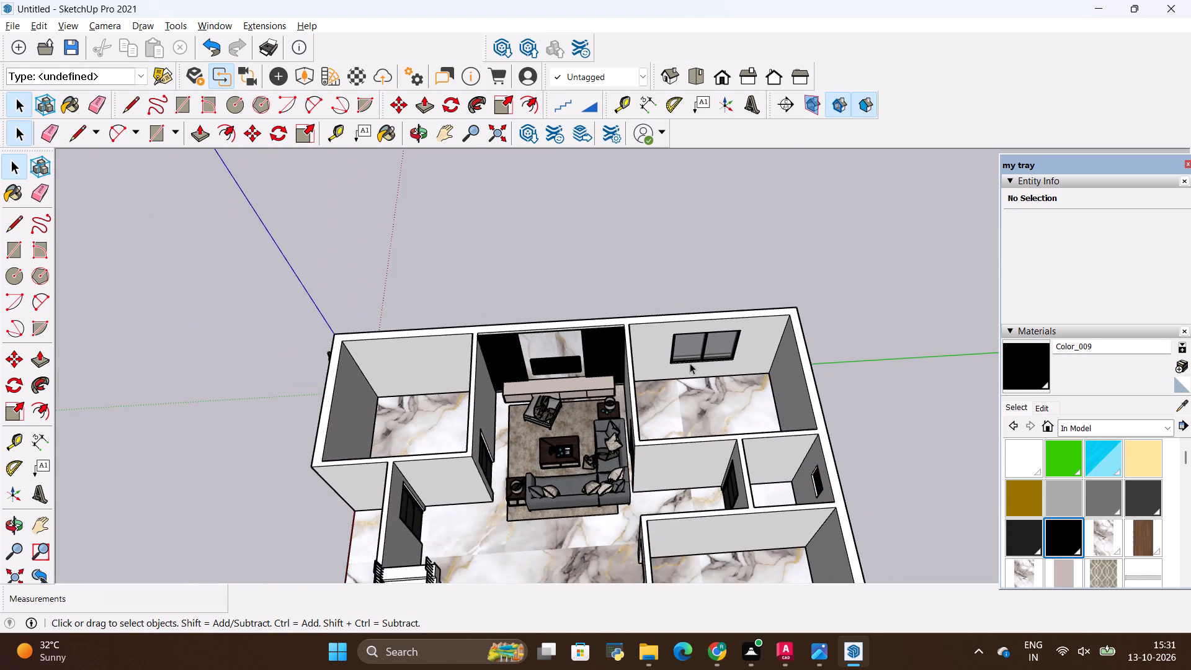
scroll(690, 363, "down", 4)
scroll(687, 364, "up", 3)
scroll(510, 359, "down", 4)
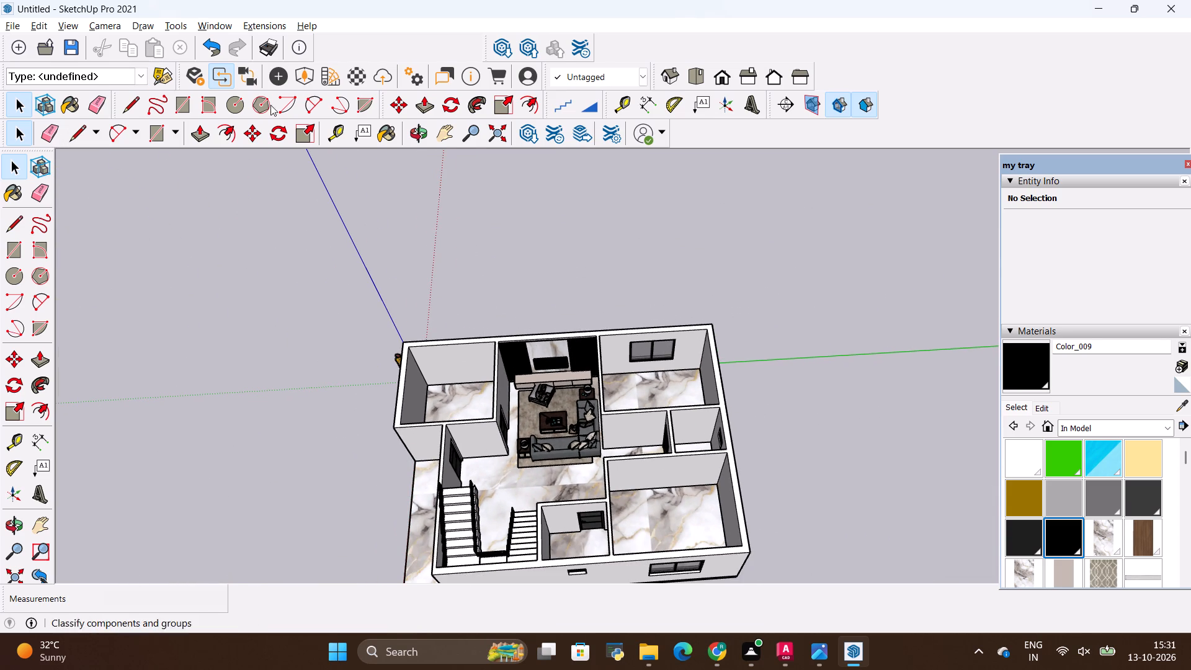
left_click(2, 29)
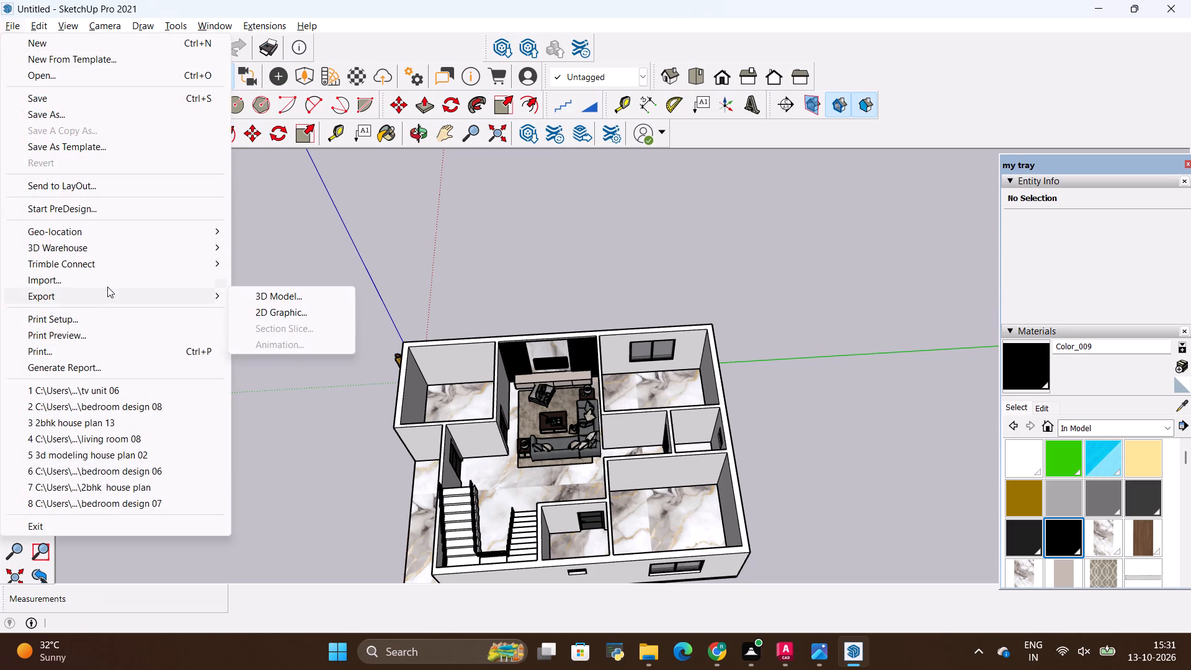
left_click(314, 274)
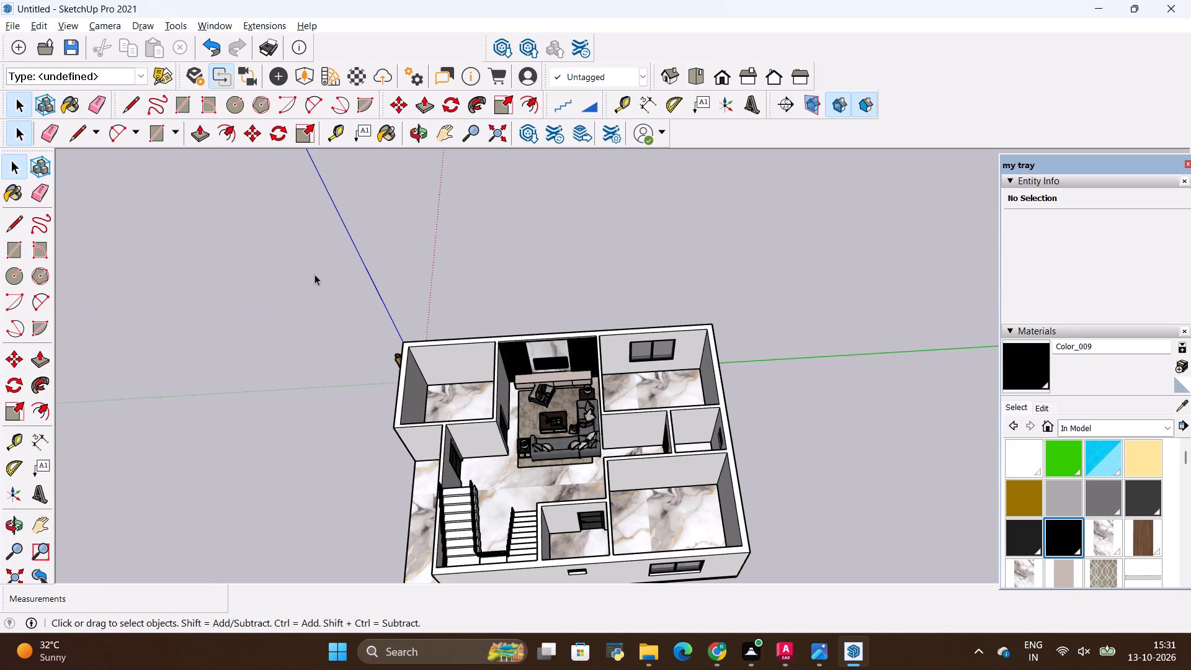
Examine the whole house from above and from low oblique angles, looking over the TV wall, staircase and unfurnished rooms.
scroll(314, 274, "down", 5)
scroll(629, 341, "up", 4)
scroll(550, 408, "up", 9)
scroll(582, 336, "down", 14)
middle_click_drag(582, 347, 499, 414)
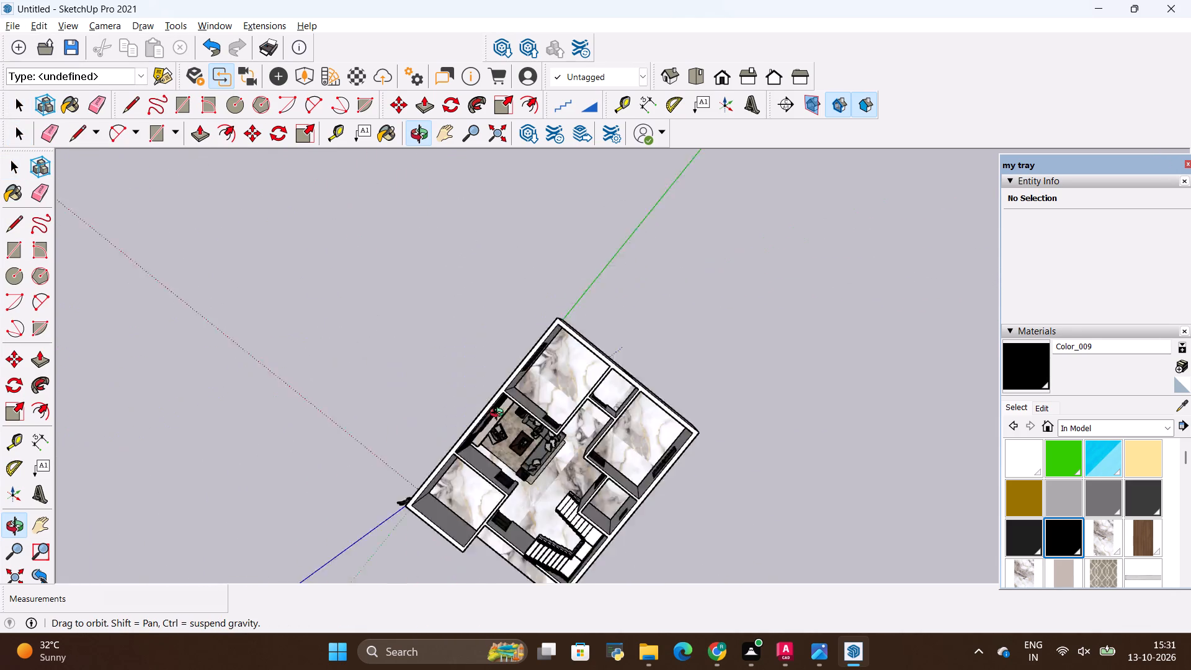
middle_click_drag(499, 414, 516, 237)
middle_click_drag(638, 372, 384, 381)
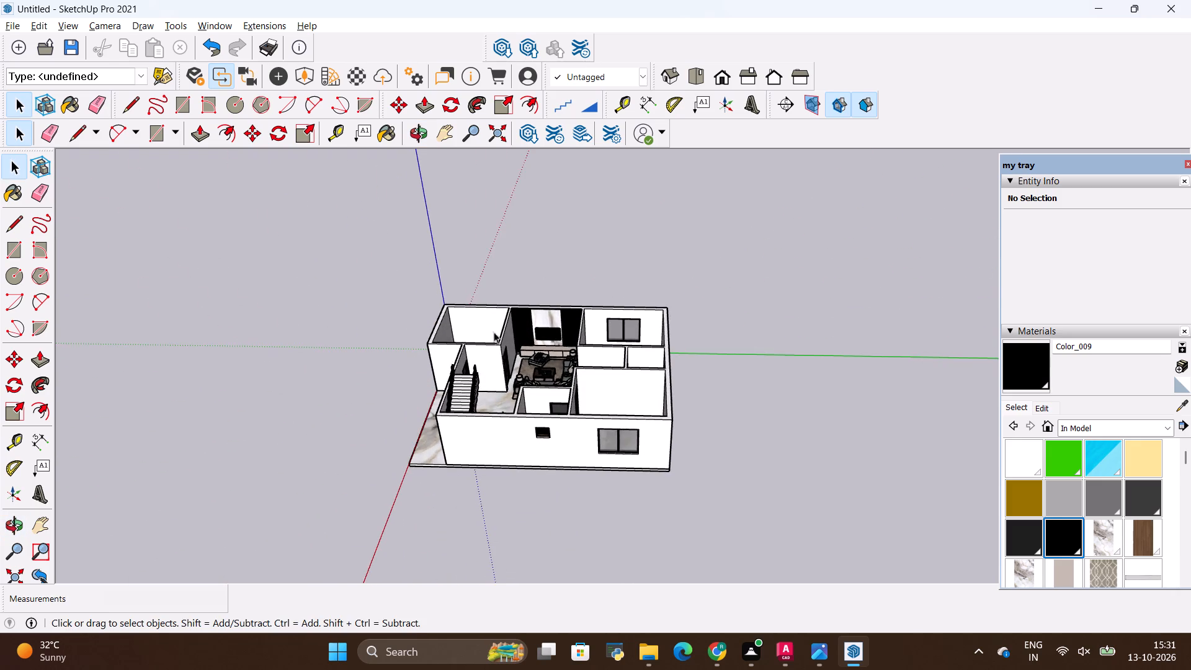
scroll(544, 338, "up", 11)
scroll(555, 318, "down", 5)
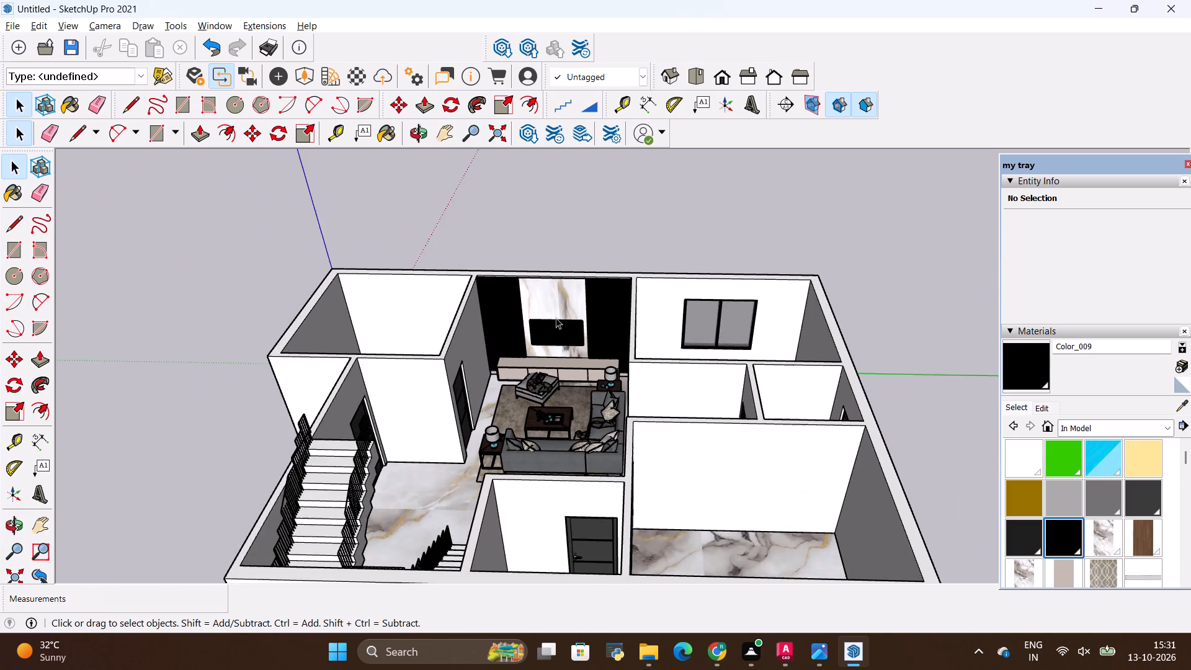
scroll(556, 318, "down", 3)
middle_click_drag(547, 316, 519, 435)
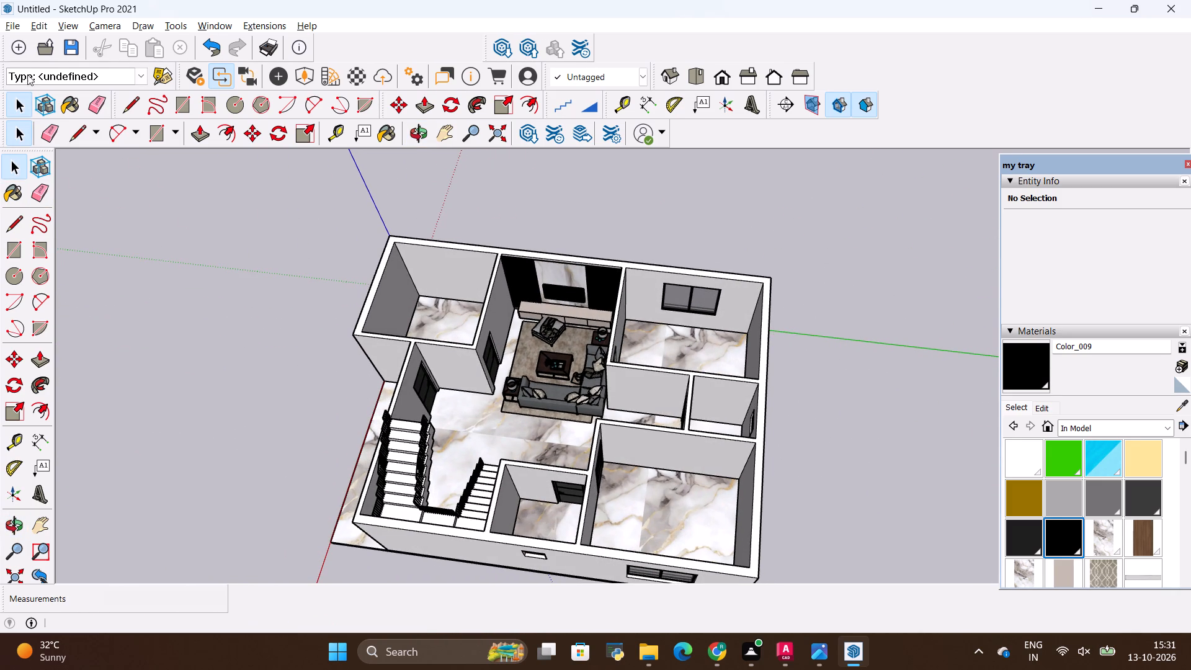
Import the SketchUp bed model "Bed (1)" from the Downloads folder.
left_click(24, 32)
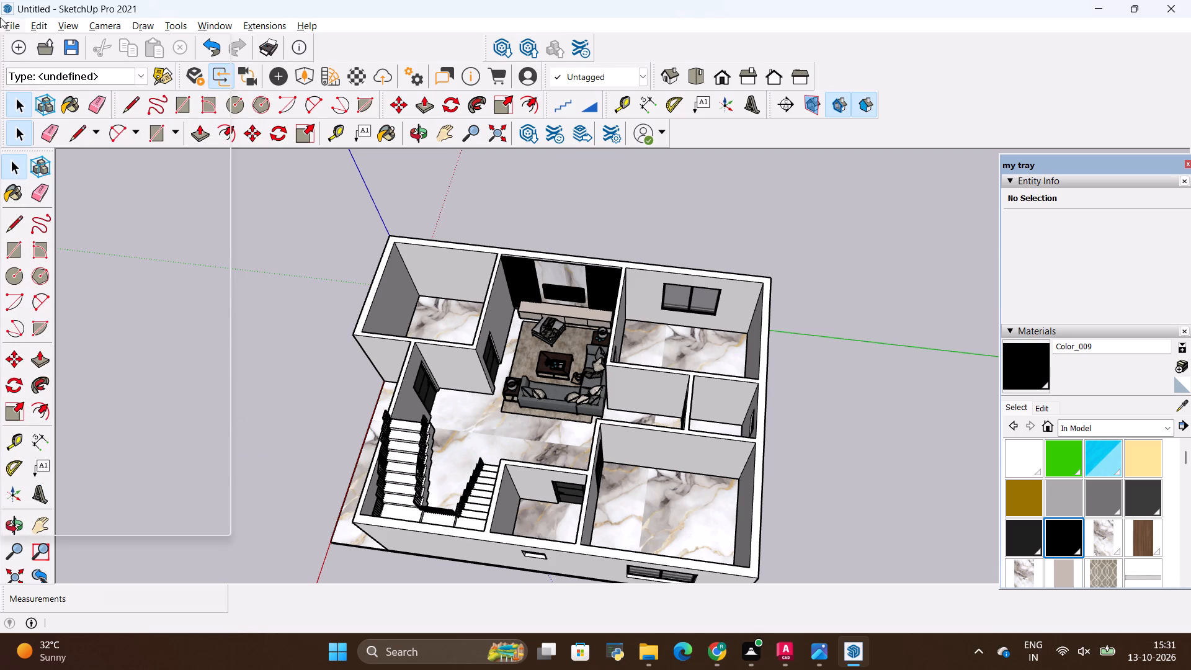
left_click(14, 28)
left_click(7, 28)
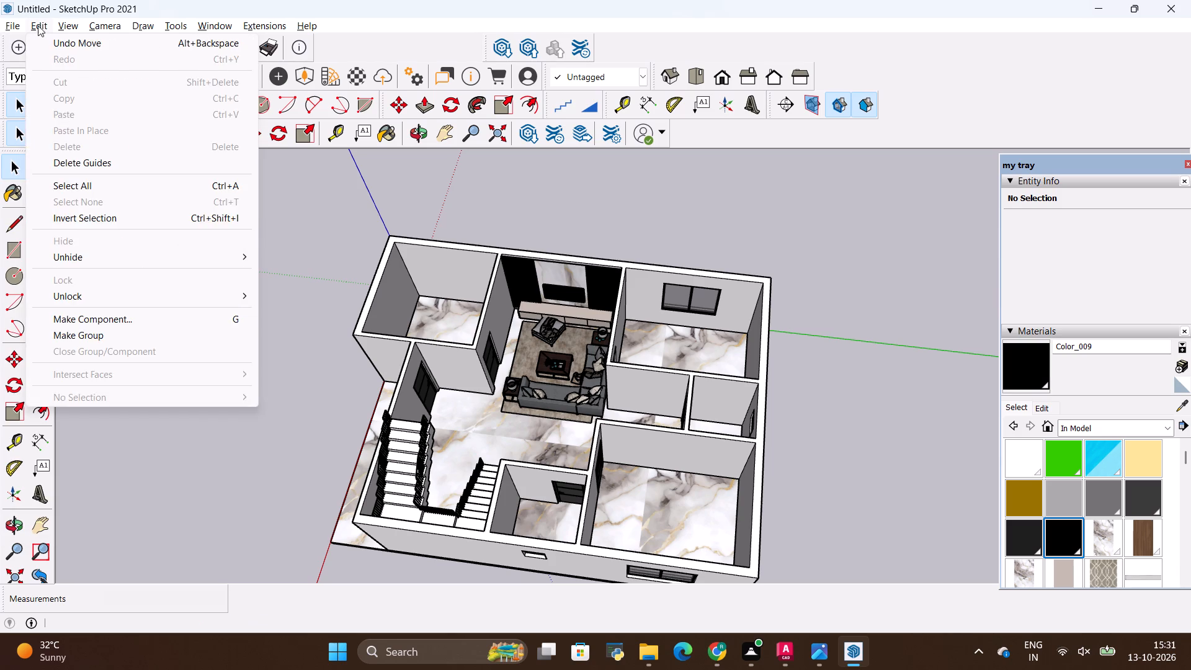
left_click(9, 20)
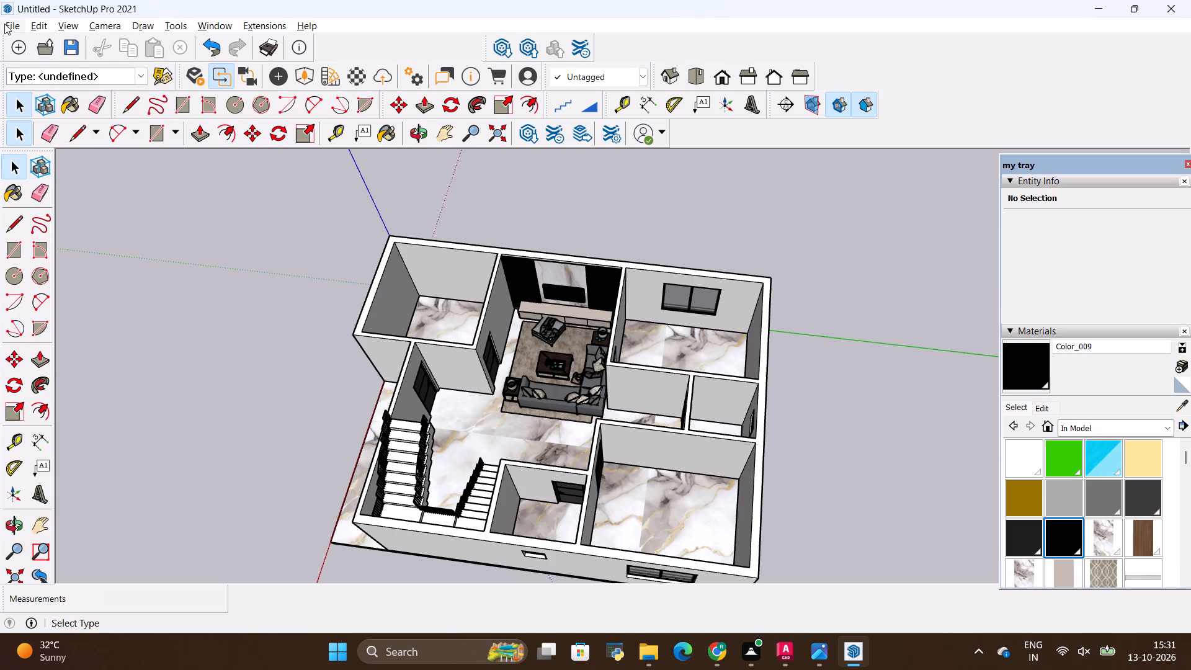
left_click(6, 25)
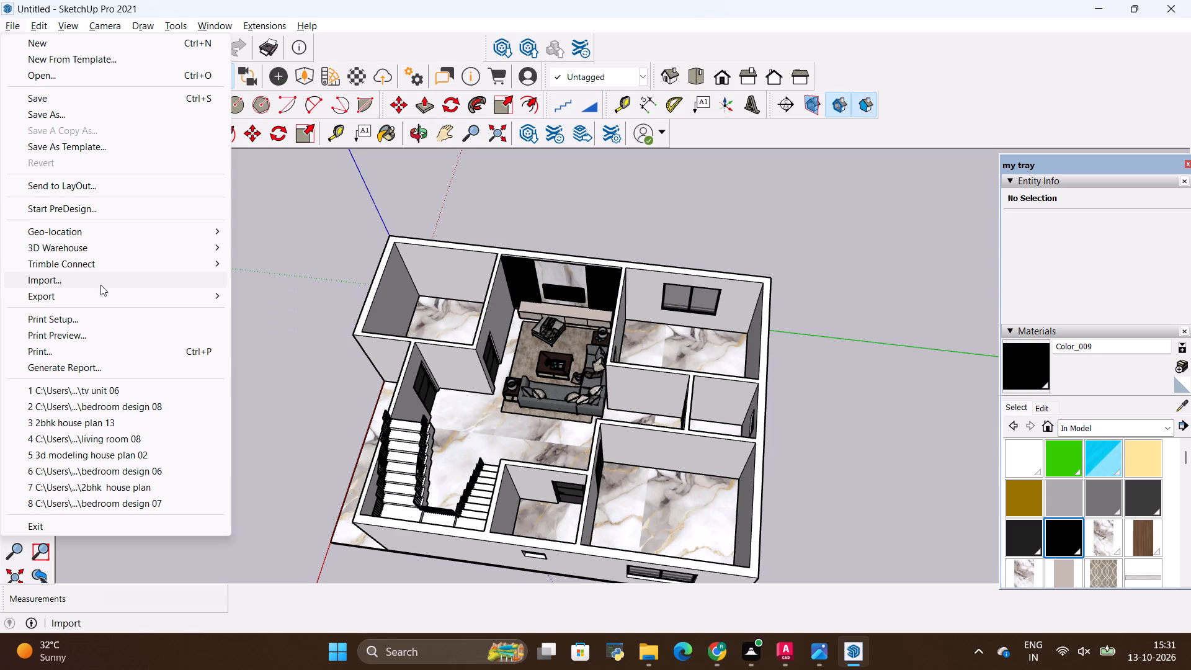
left_click(100, 285)
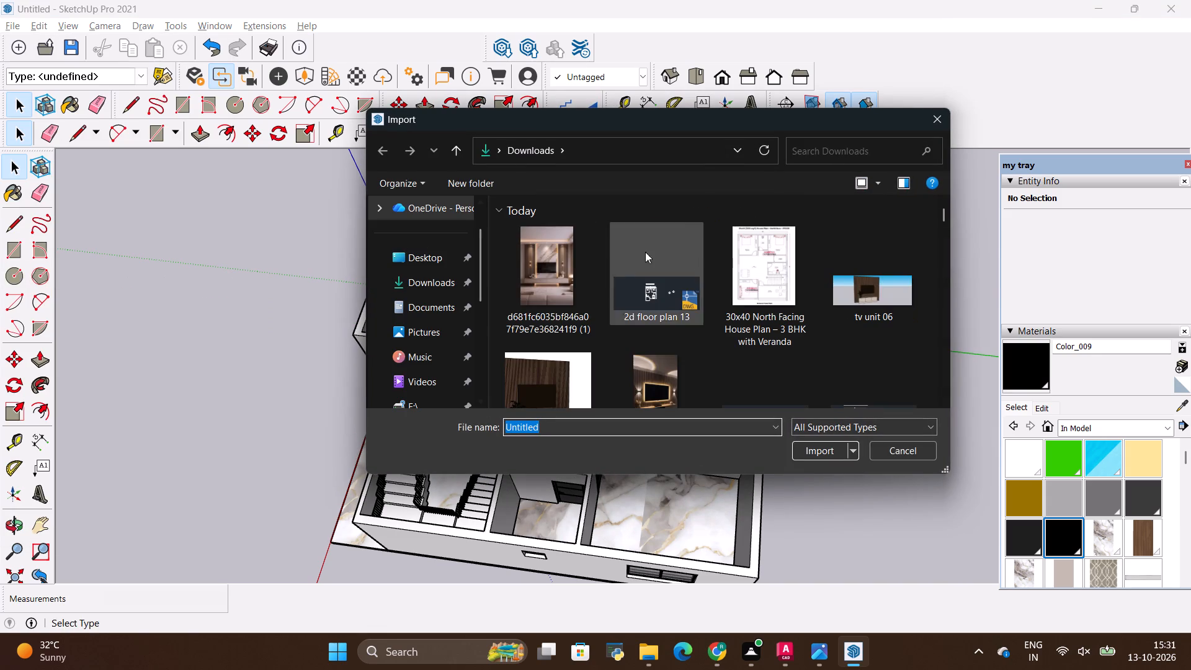
scroll(707, 260, "down", 15)
scroll(707, 264, "down", 8)
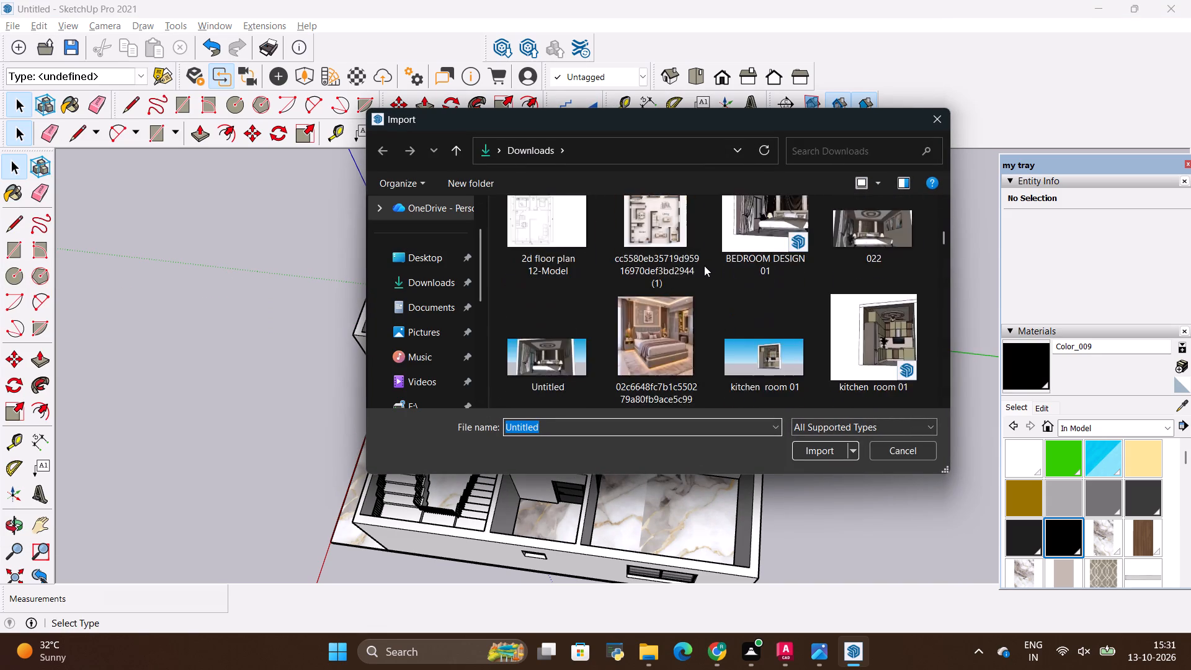
scroll(704, 266, "down", 20)
scroll(704, 266, "down", 5)
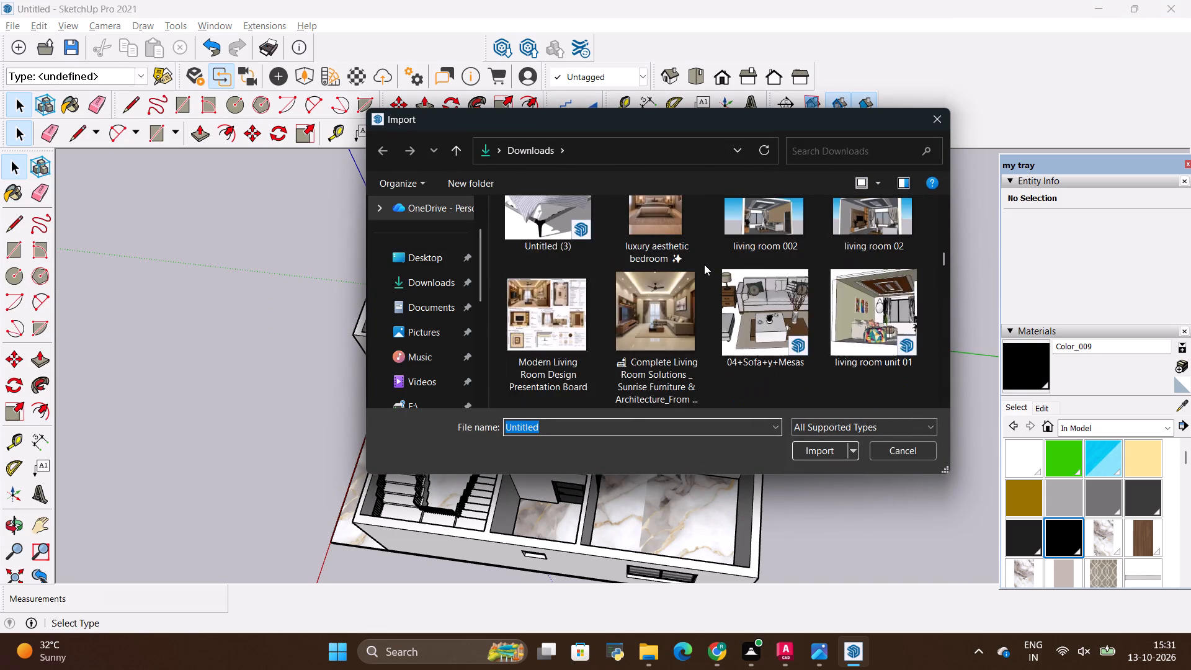
scroll(704, 264, "down", 8)
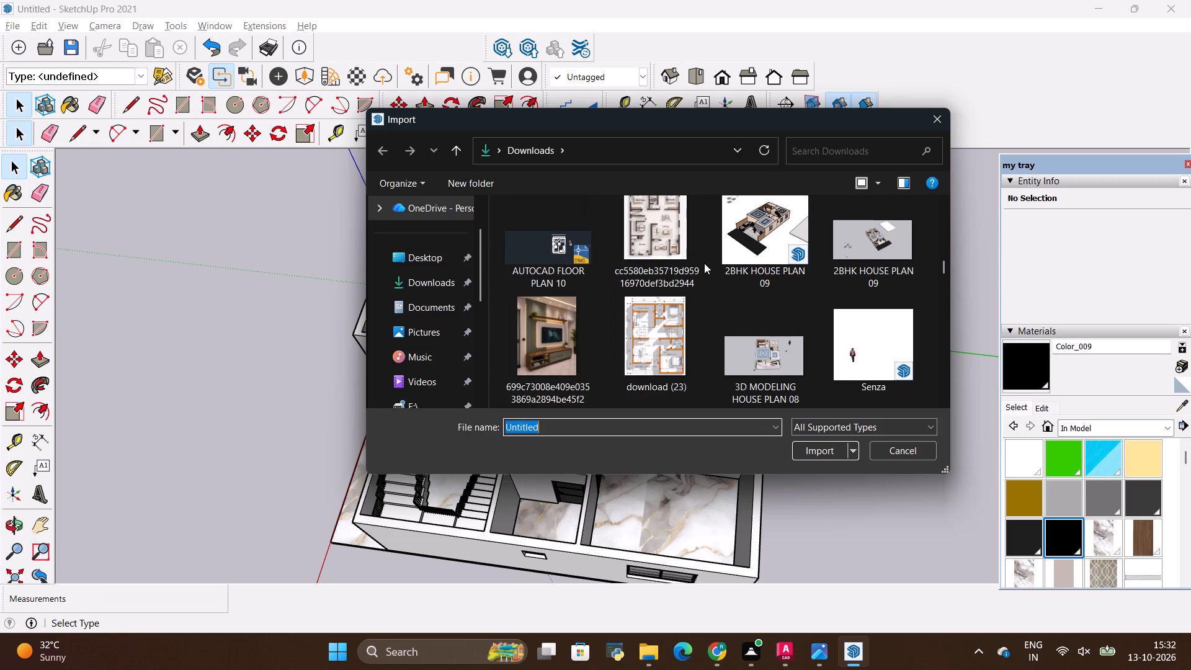
scroll(704, 263, "down", 1)
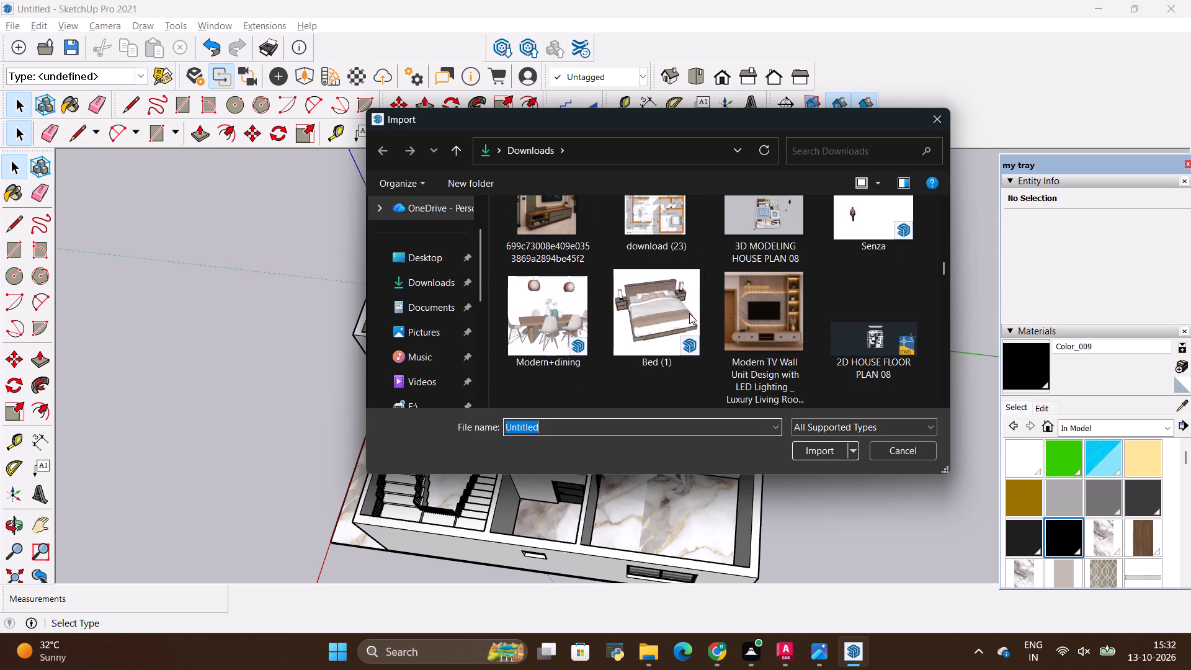
scroll(695, 308, "down", 1)
scroll(695, 308, "up", 2)
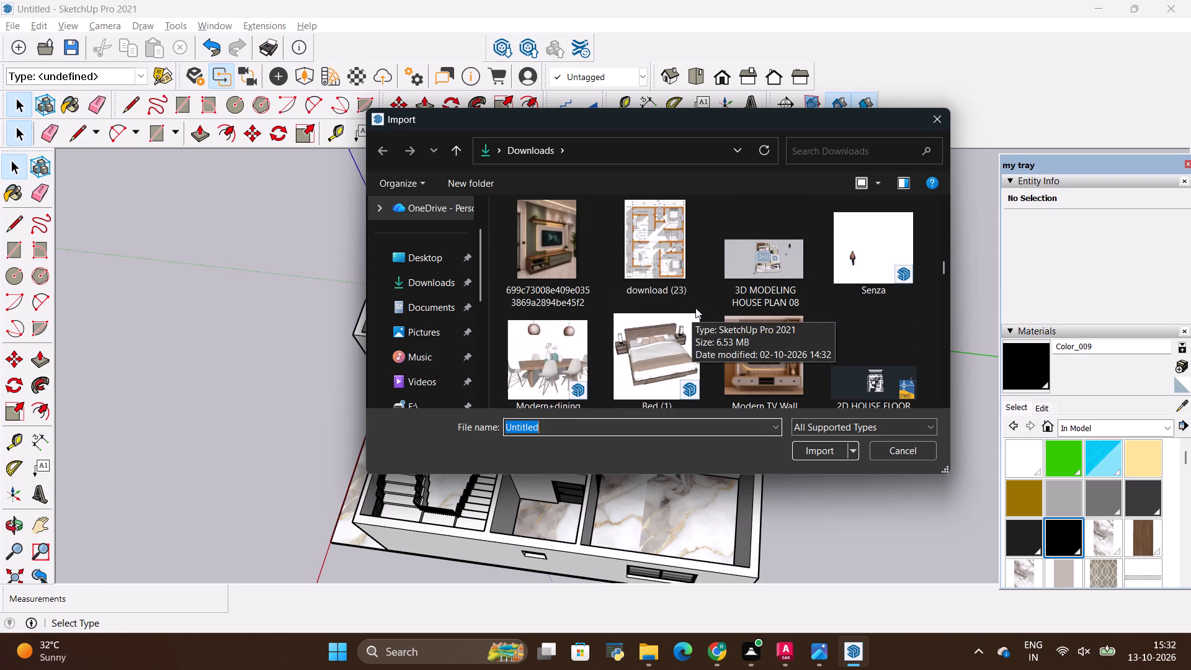
scroll(695, 308, "down", 2)
scroll(695, 308, "up", 1)
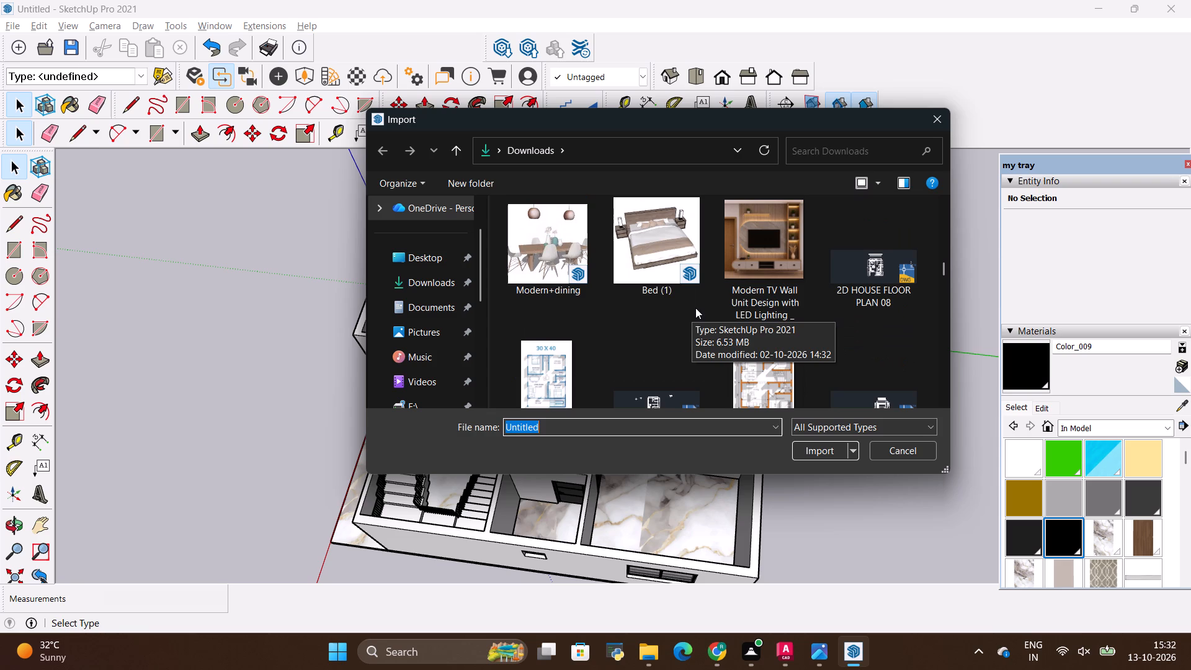
left_click(645, 247)
left_click(821, 452)
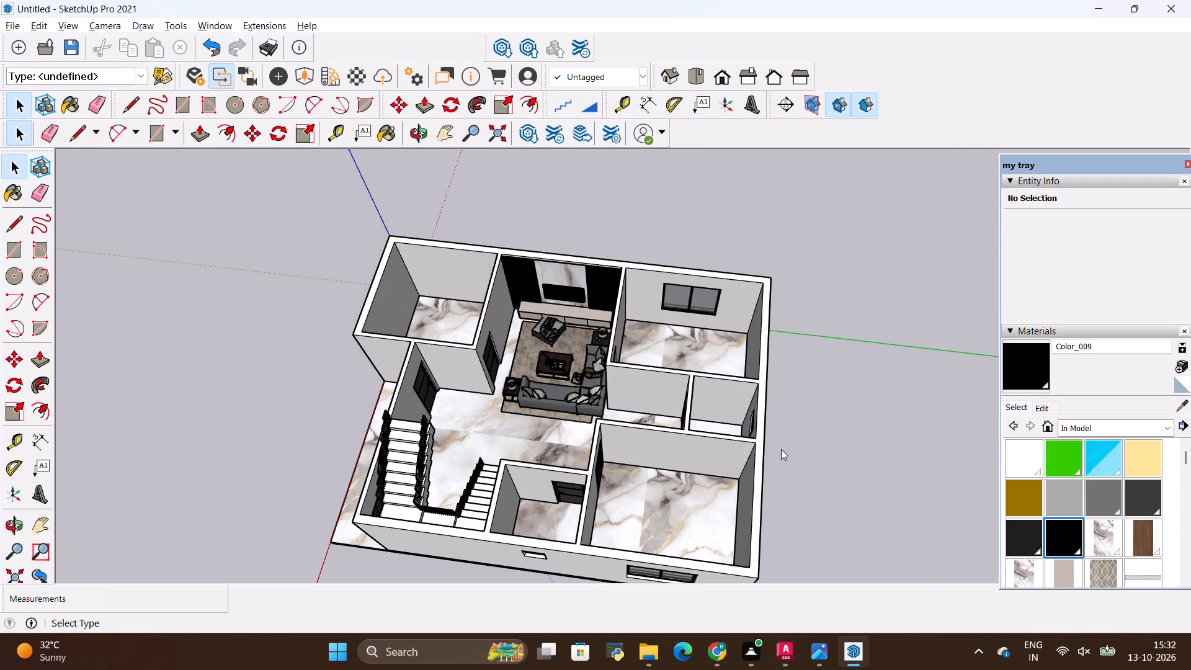
Place the imported bed on the empty ground outside the house, beside the corner room next to the hall.
scroll(366, 406, "down", 4)
scroll(297, 405, "up", 2)
scroll(287, 408, "down", 4)
scroll(286, 409, "up", 4)
scroll(285, 409, "down", 4)
scroll(285, 409, "up", 2)
scroll(285, 409, "down", 4)
scroll(285, 409, "up", 2)
scroll(284, 409, "down", 5)
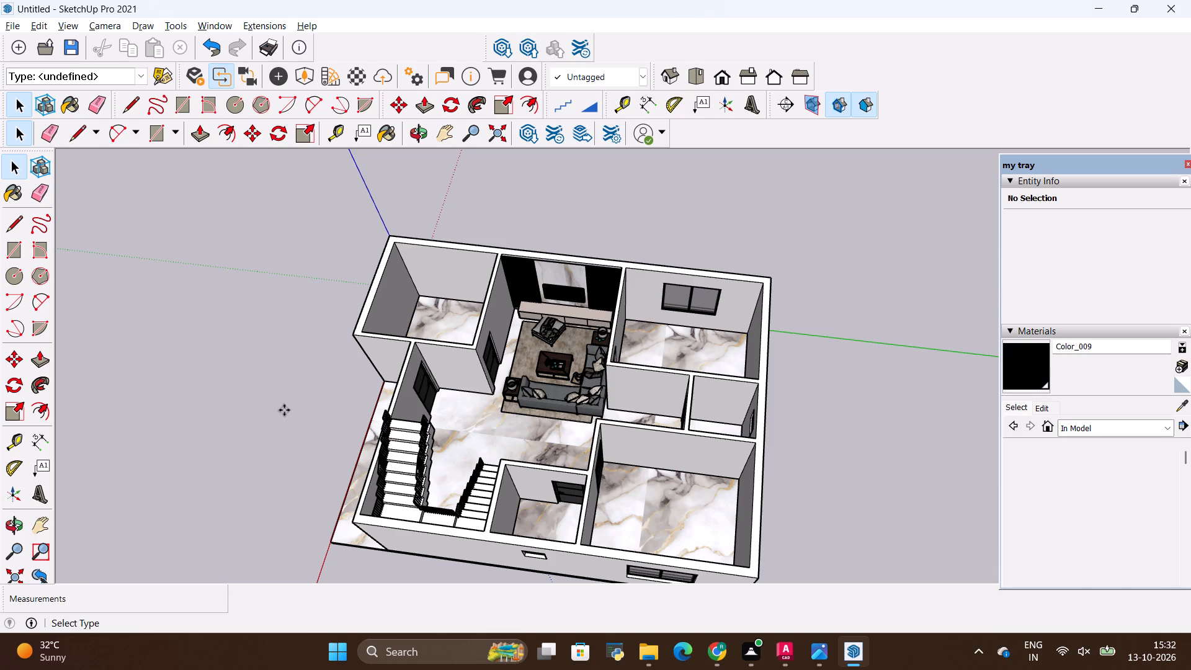
scroll(284, 410, "down", 4)
scroll(284, 410, "up", 3)
scroll(284, 410, "down", 4)
scroll(284, 410, "up", 4)
scroll(284, 410, "down", 3)
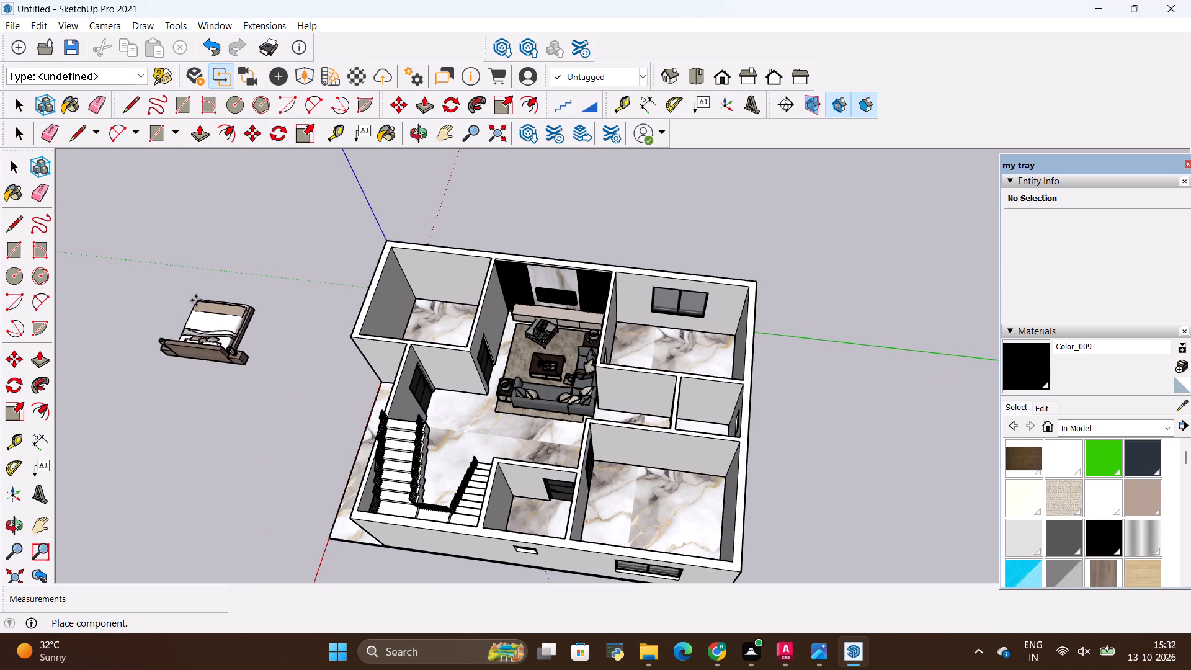
left_click(196, 300)
Rotate the bed 180 degrees in the ground plane.
scroll(179, 272, "up", 8)
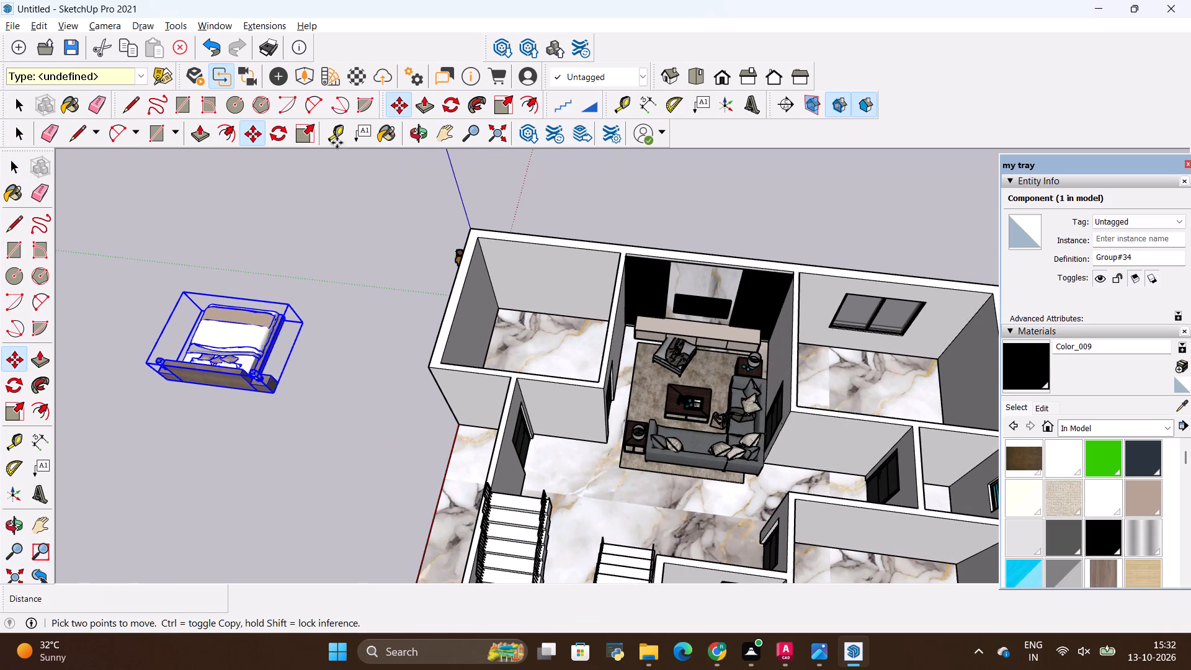
left_click(458, 107)
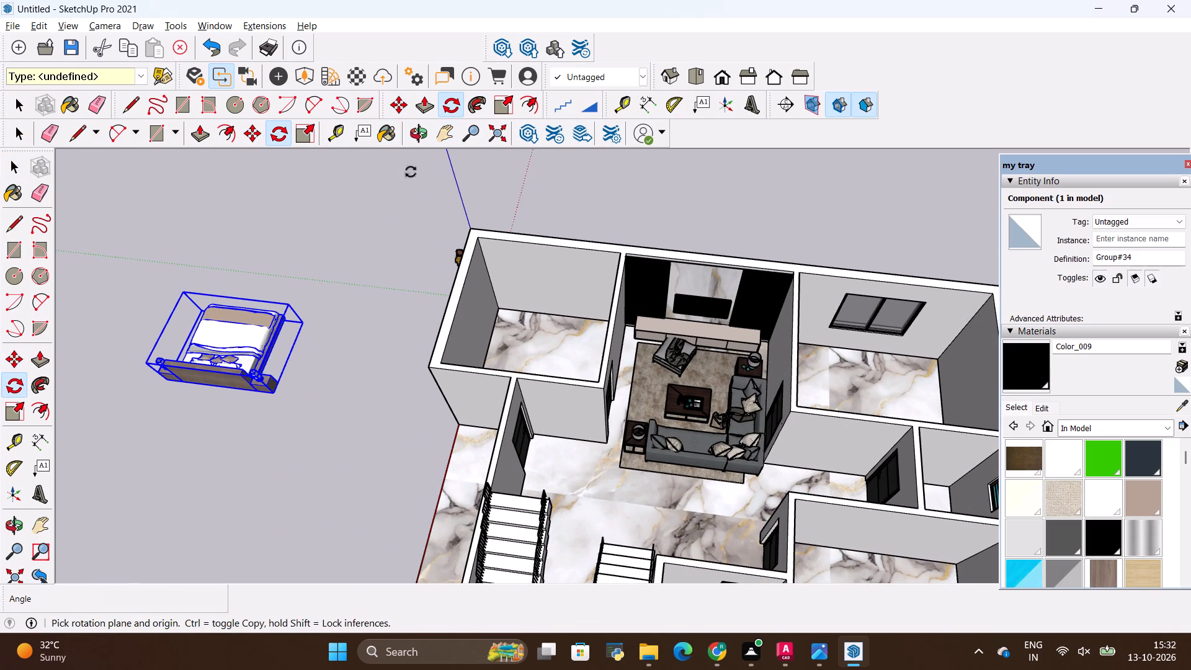
left_click(128, 398)
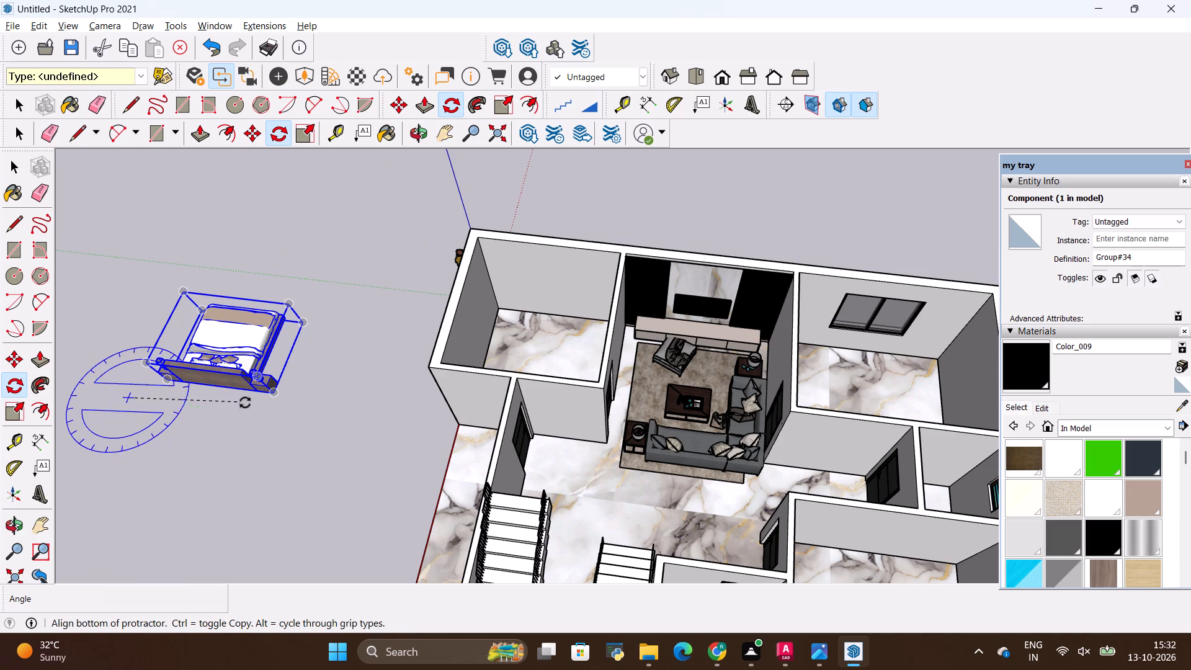
left_click(280, 413)
scroll(185, 453, "down", 2)
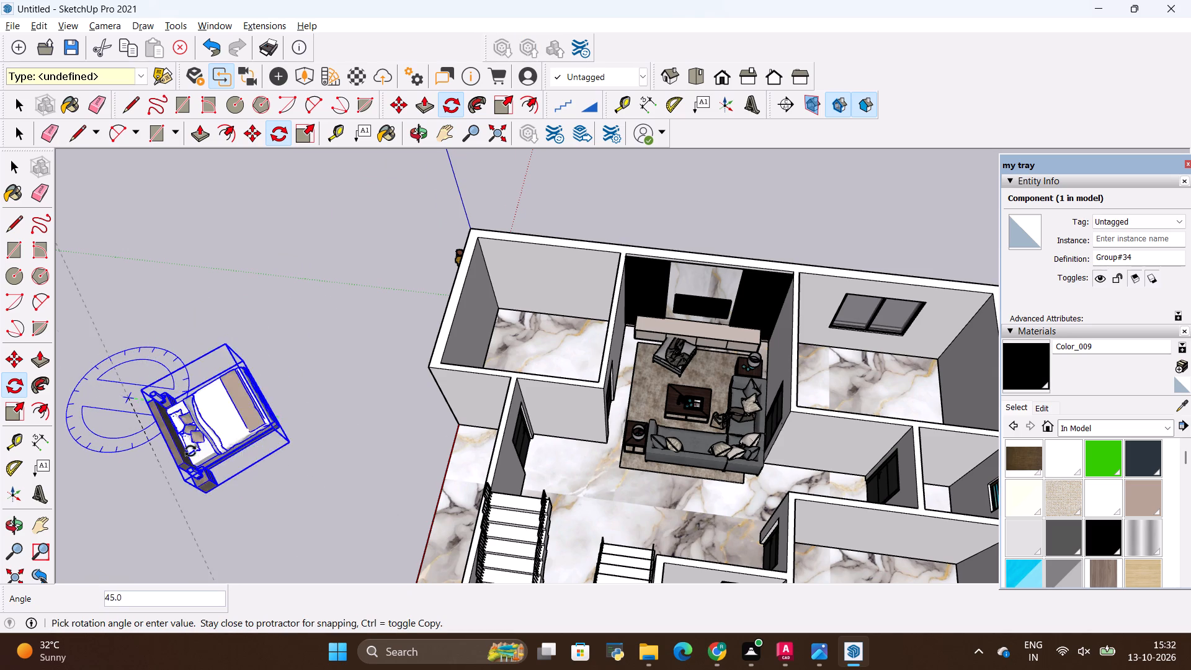
scroll(190, 451, "down", 4)
scroll(314, 424, "down", 19)
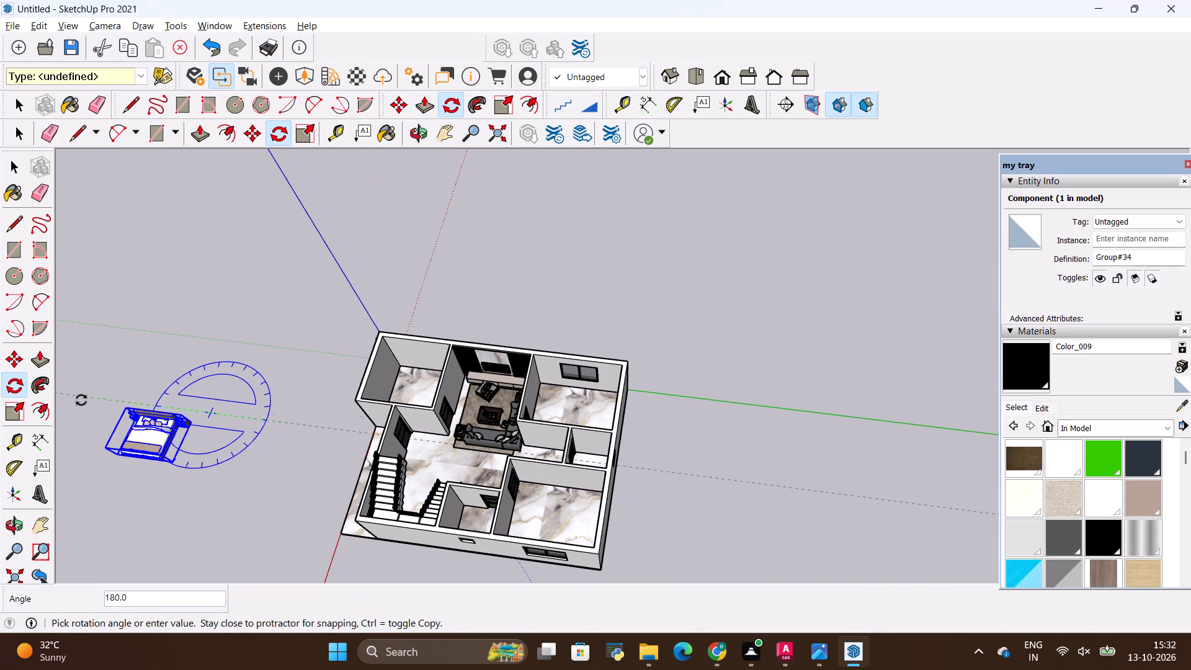
left_click(83, 400)
key("space")
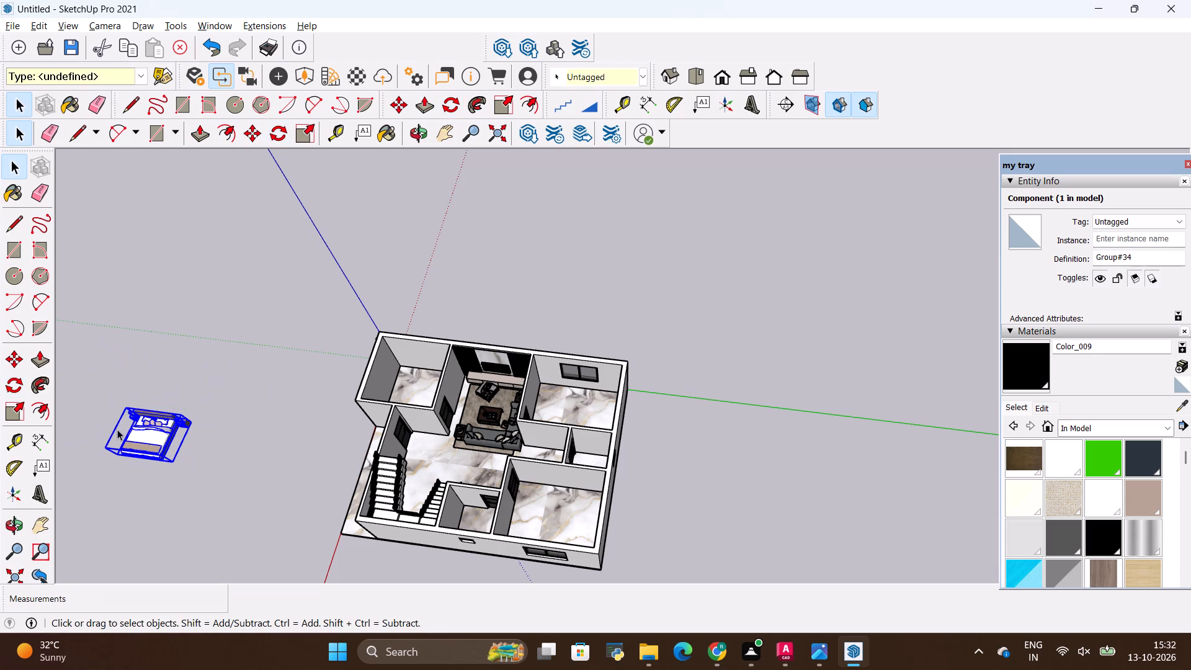
Move the bed from outside the house into the corner room beside the hall, with its headboard against the back wall.
left_click(118, 430)
left_click(141, 448)
key("m")
scroll(143, 452, "up", 19)
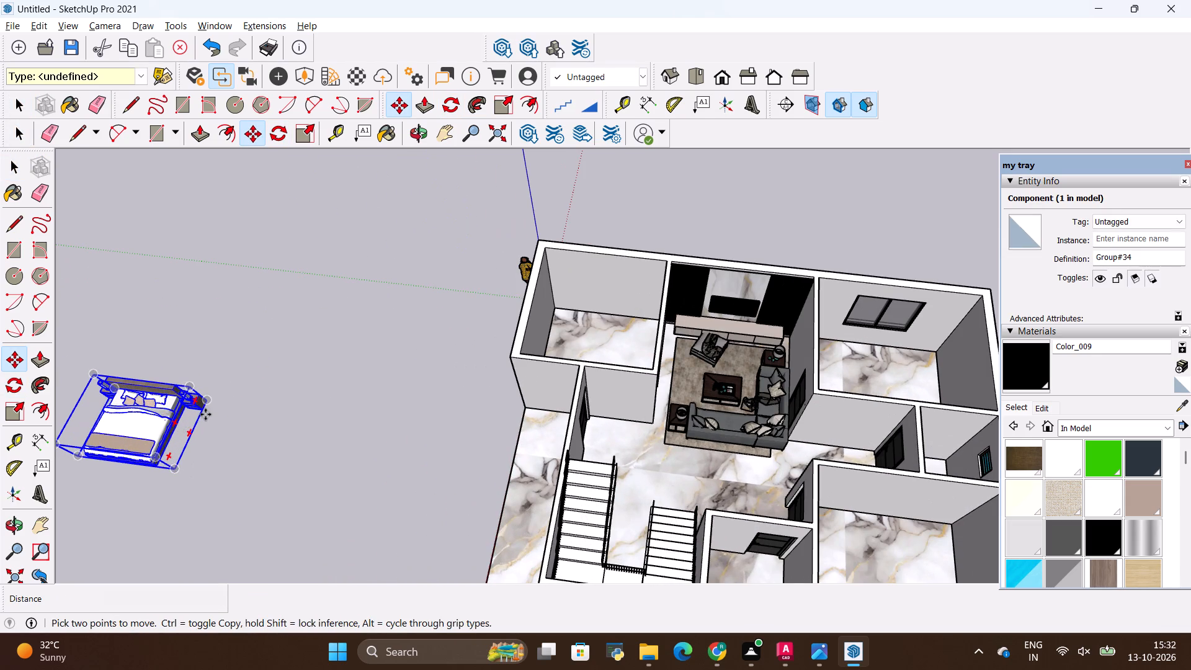
left_click(210, 405)
scroll(238, 406, "down", 5)
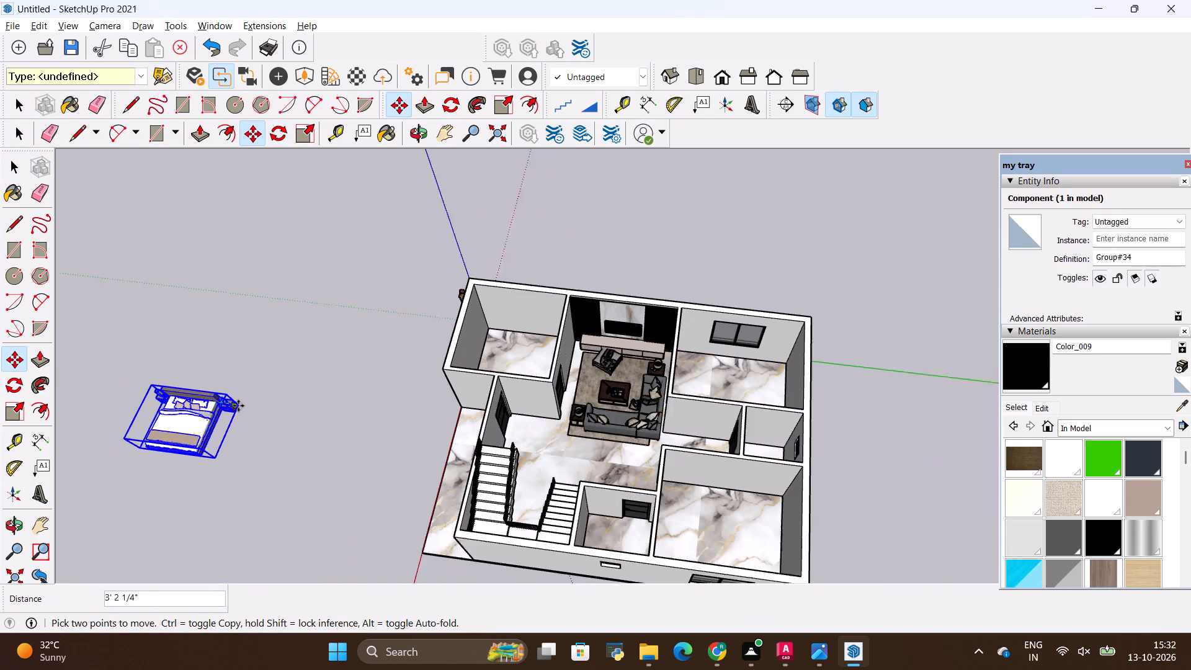
scroll(220, 404, "down", 6)
scroll(622, 362, "up", 12)
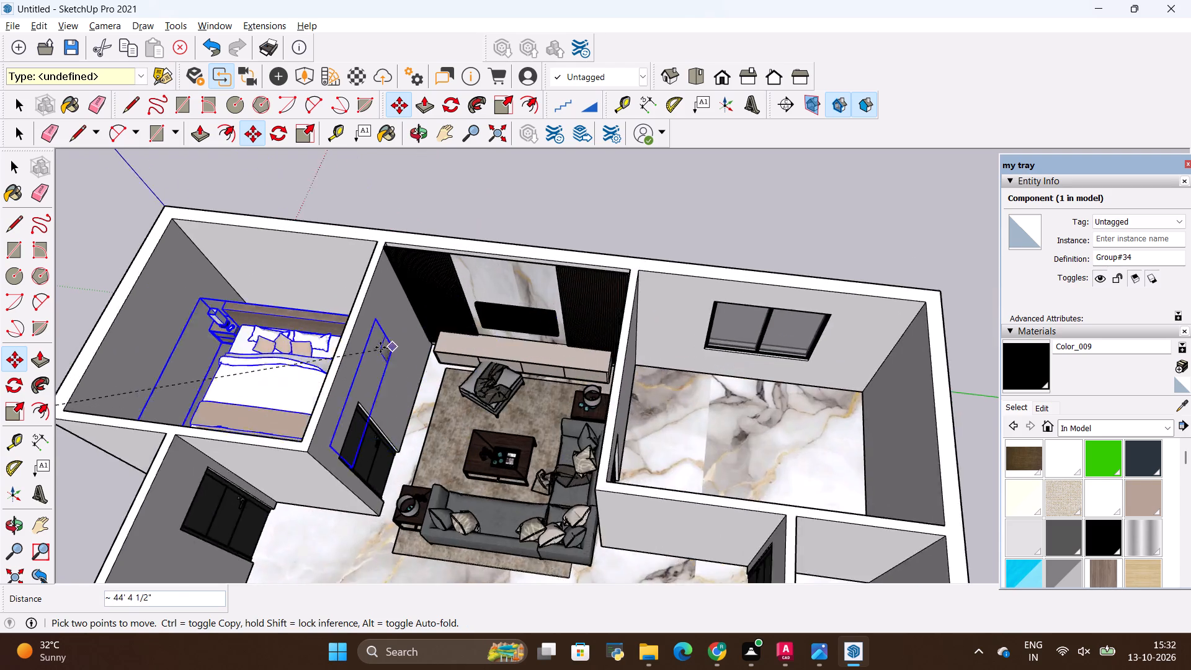
scroll(380, 347, "up", 1)
scroll(725, 268, "down", 5)
scroll(858, 277, "down", 6)
middle_click_drag(635, 348, 751, 317)
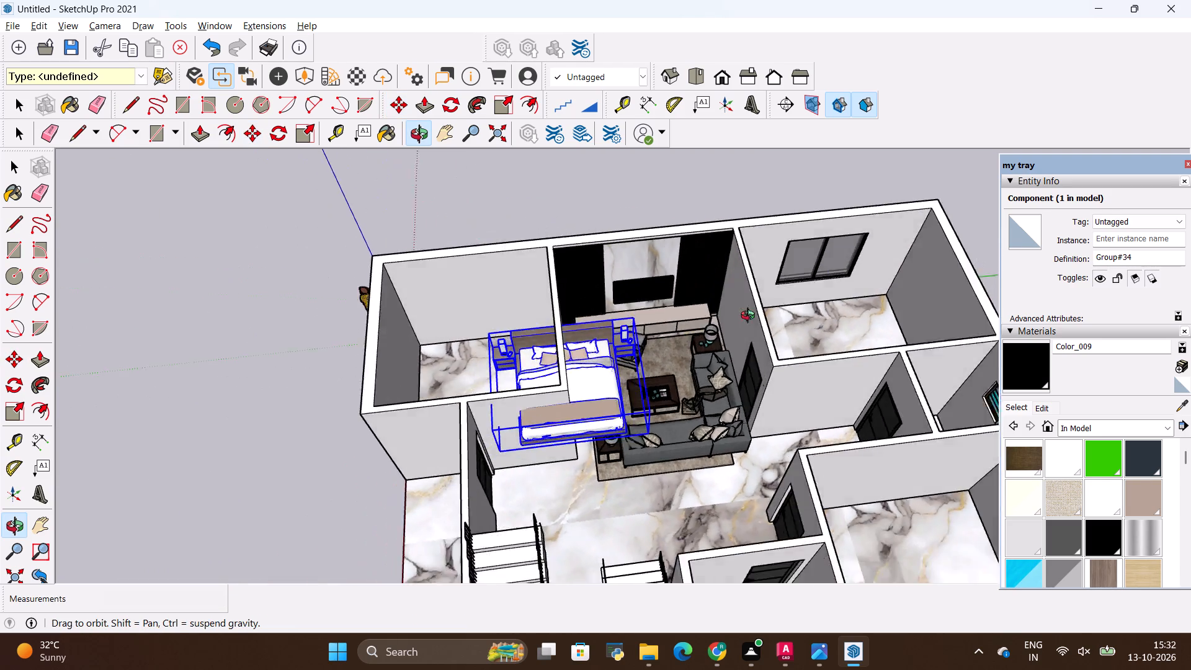
middle_click_drag(751, 317, 711, 453)
scroll(645, 307, "up", 1)
scroll(581, 309, "up", 6)
scroll(450, 311, "up", 7)
scroll(520, 306, "up", 3)
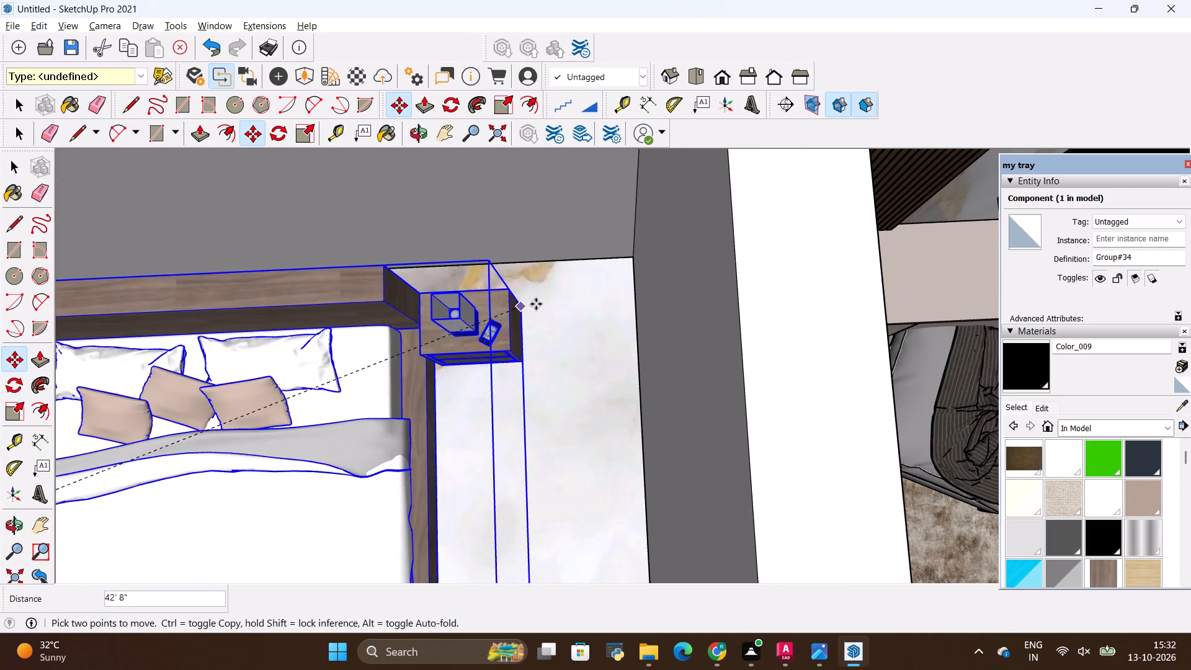
left_click(604, 284)
Copy the bed about 26 feet across into the room on the hall's other side, with its headboard below the window.
scroll(680, 341, "down", 5)
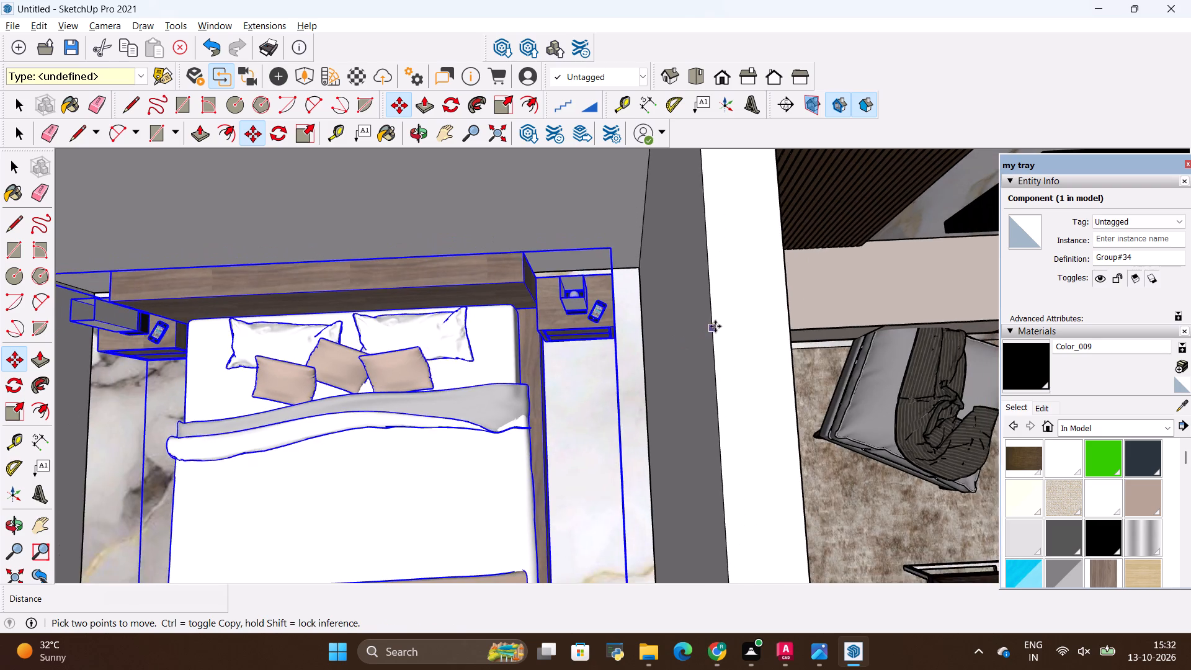
scroll(716, 326, "down", 12)
scroll(627, 356, "down", 10)
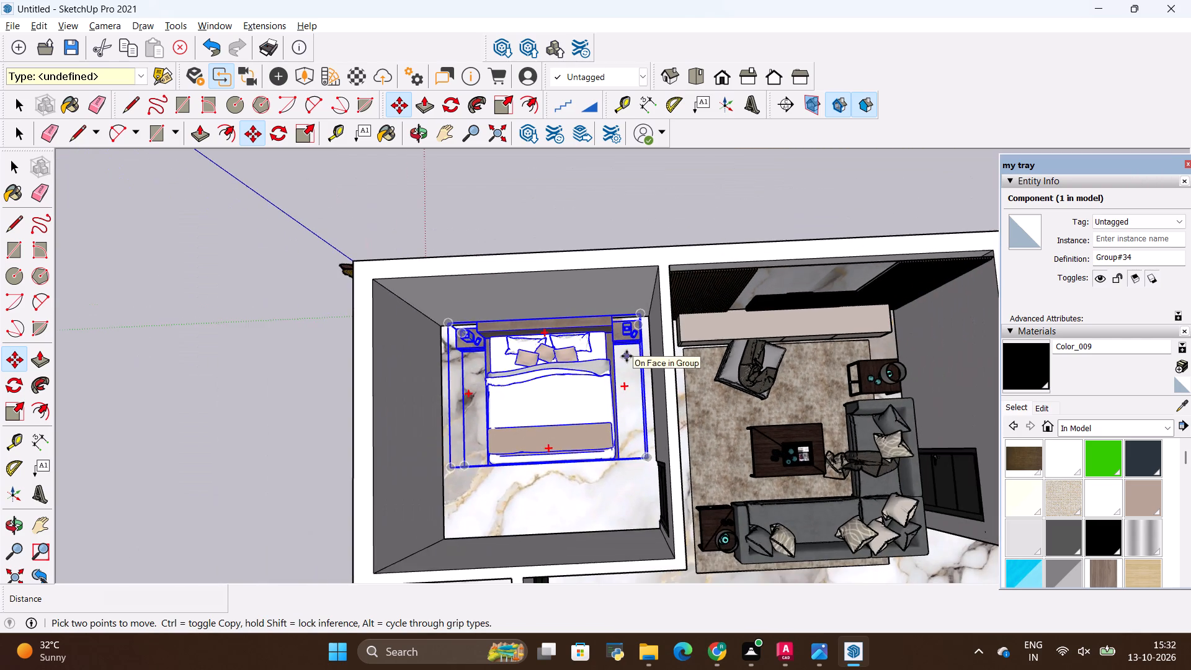
scroll(591, 432, "down", 1)
middle_click_drag(591, 434, 705, 316)
scroll(539, 372, "up", 2)
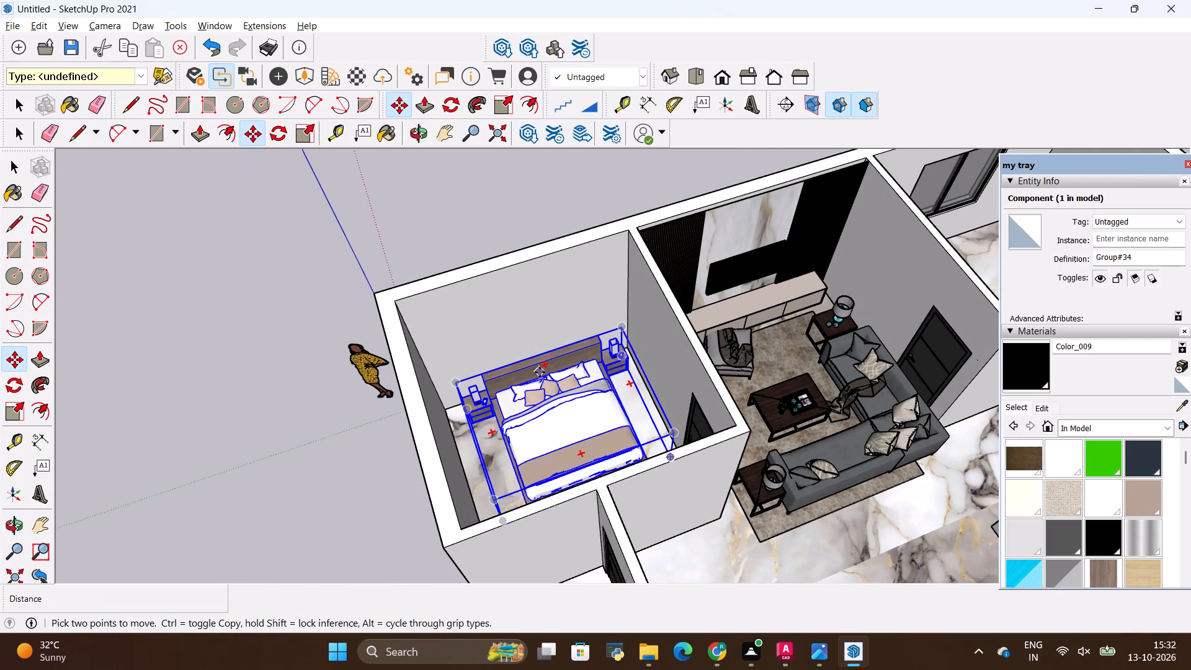
scroll(540, 372, "up", 1)
scroll(432, 417, "up", 3)
scroll(421, 473, "up", 4)
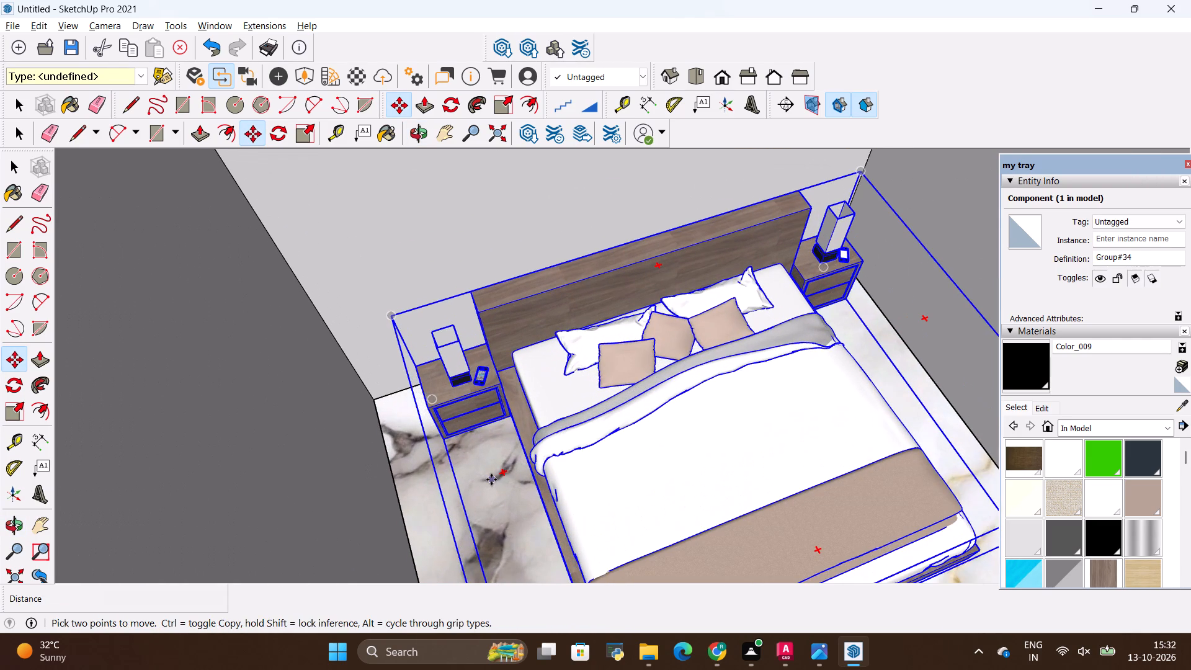
key("m")
scroll(491, 479, "up", 6)
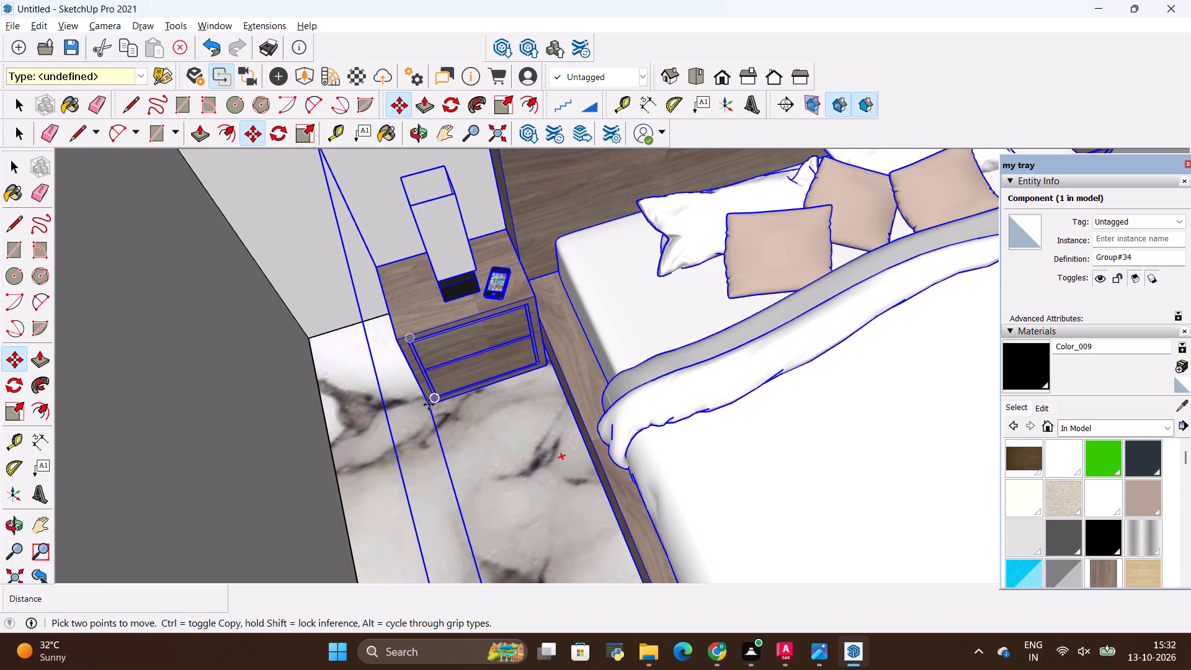
left_click(427, 406, "ctrl")
scroll(294, 431, "down", 6)
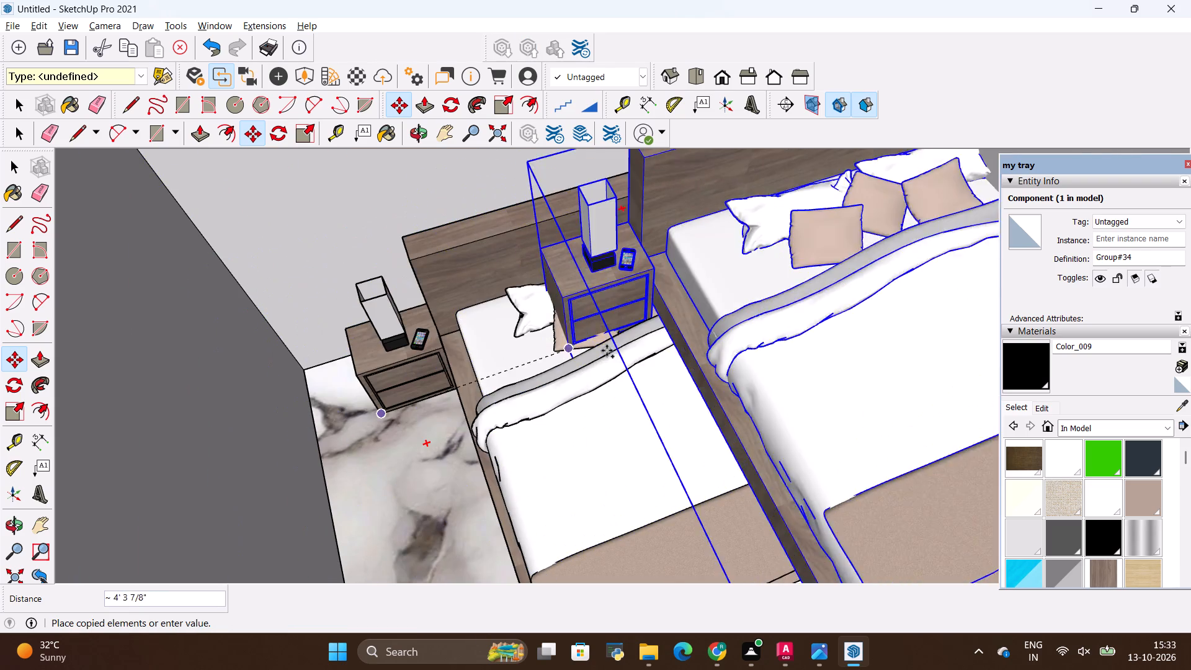
scroll(589, 365, "down", 17)
scroll(257, 440, "down", 12)
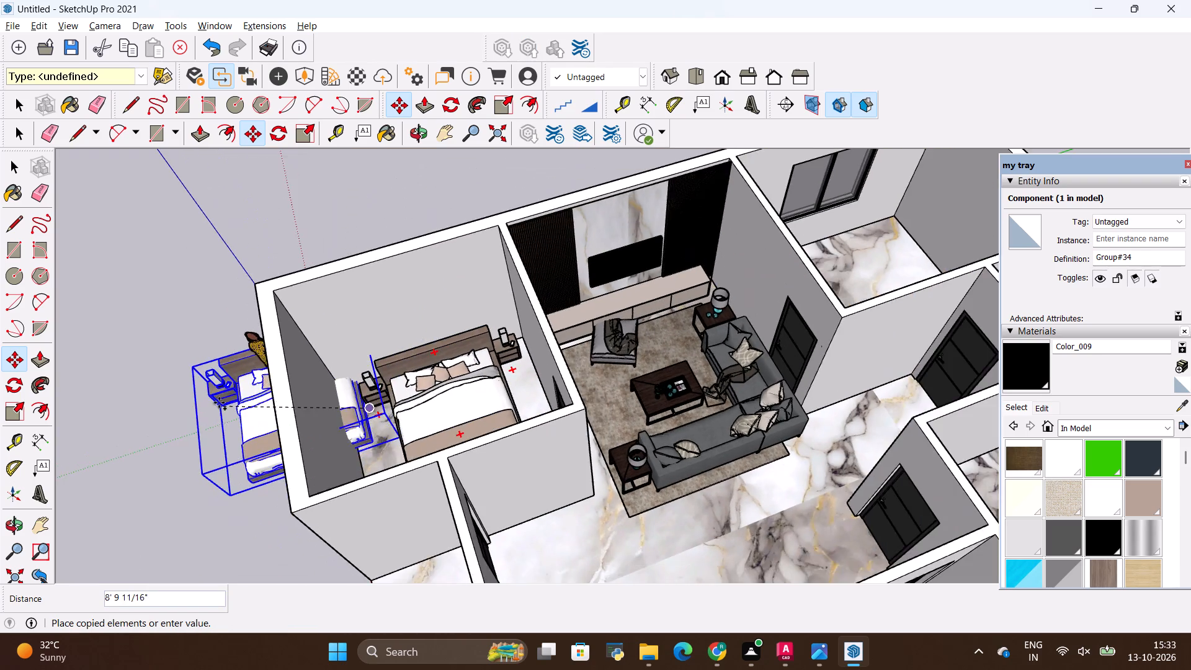
scroll(219, 400, "down", 13)
middle_click_drag(921, 290, 744, 445)
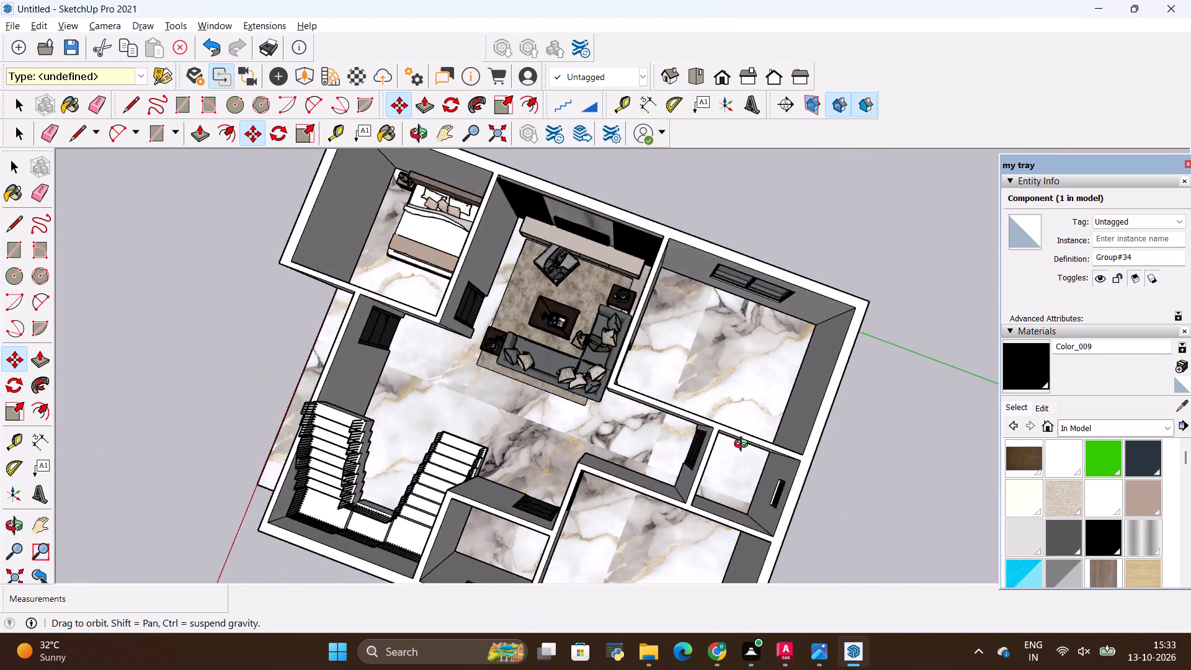
middle_click_drag(744, 445, 743, 445)
scroll(697, 431, "down", 4)
middle_click_drag(680, 444, 838, 300)
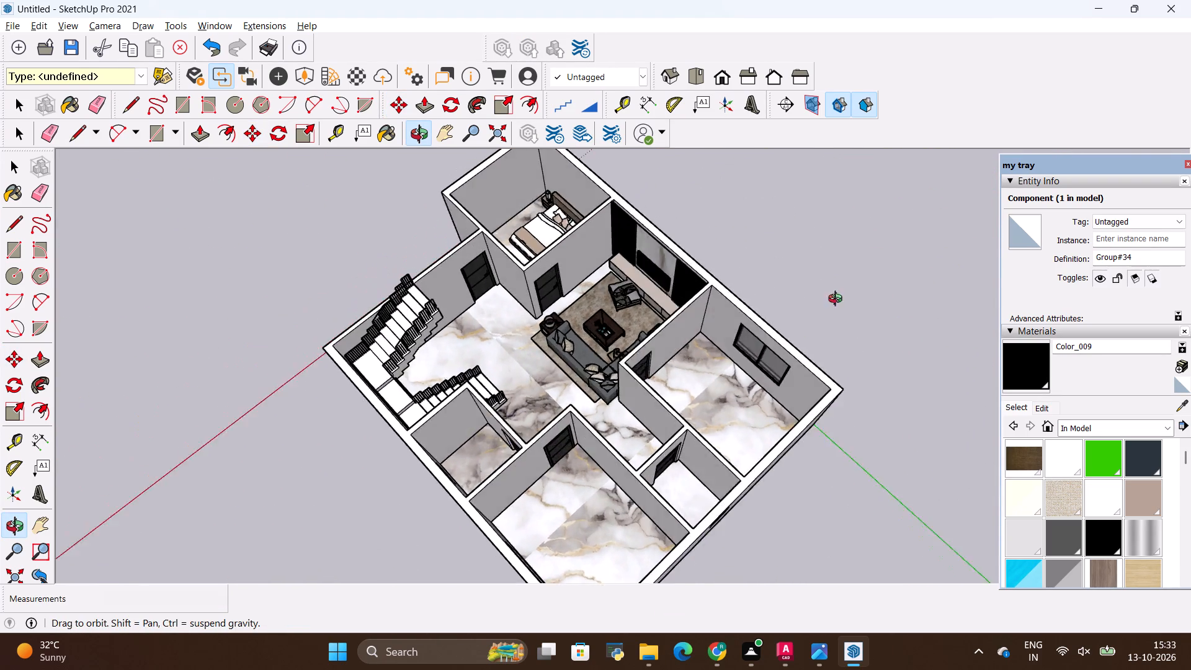
middle_click_drag(838, 300, 877, 266)
middle_click_drag(721, 336, 845, 422)
scroll(790, 394, "down", 1)
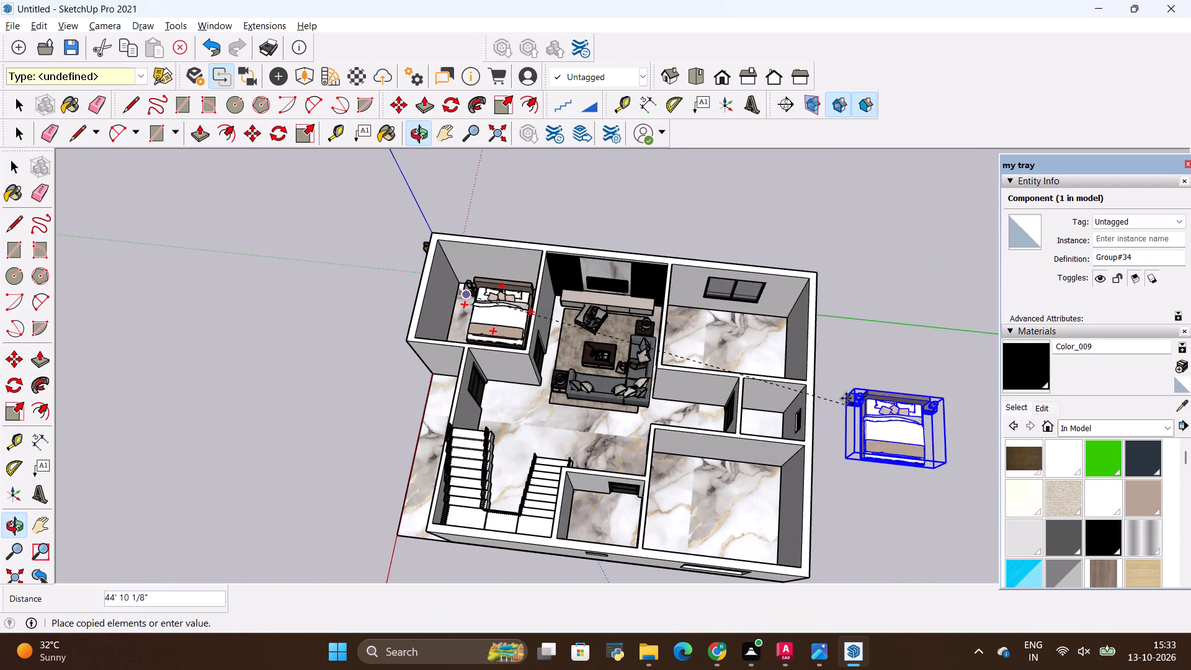
scroll(677, 324, "up", 9)
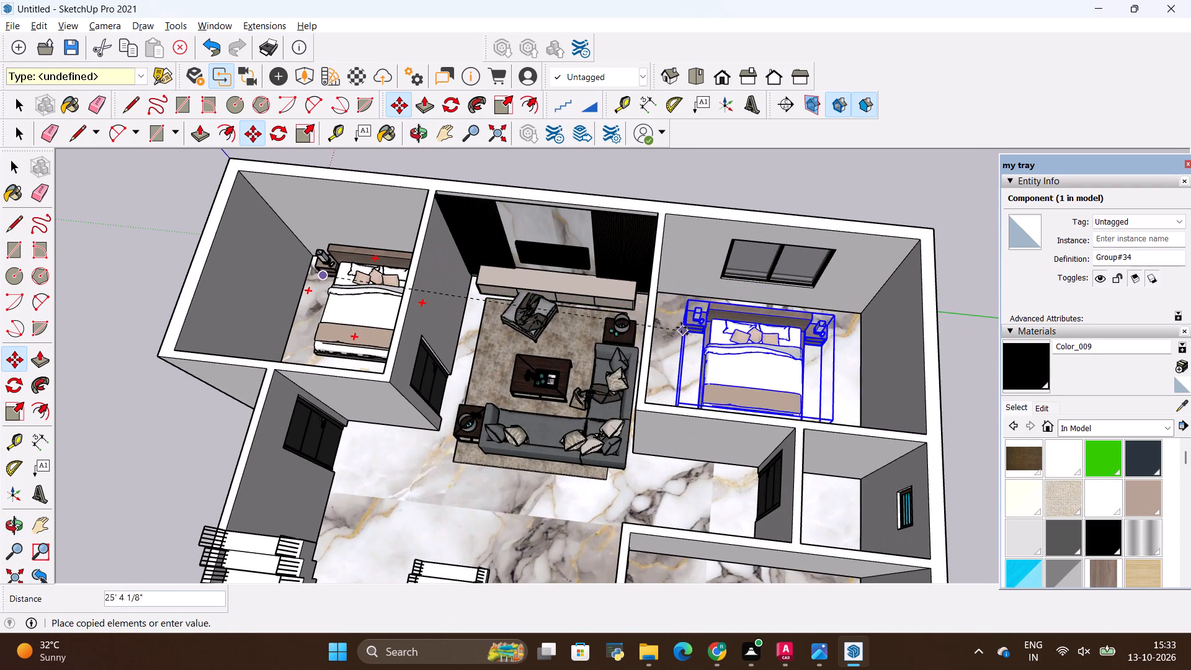
left_click(694, 313)
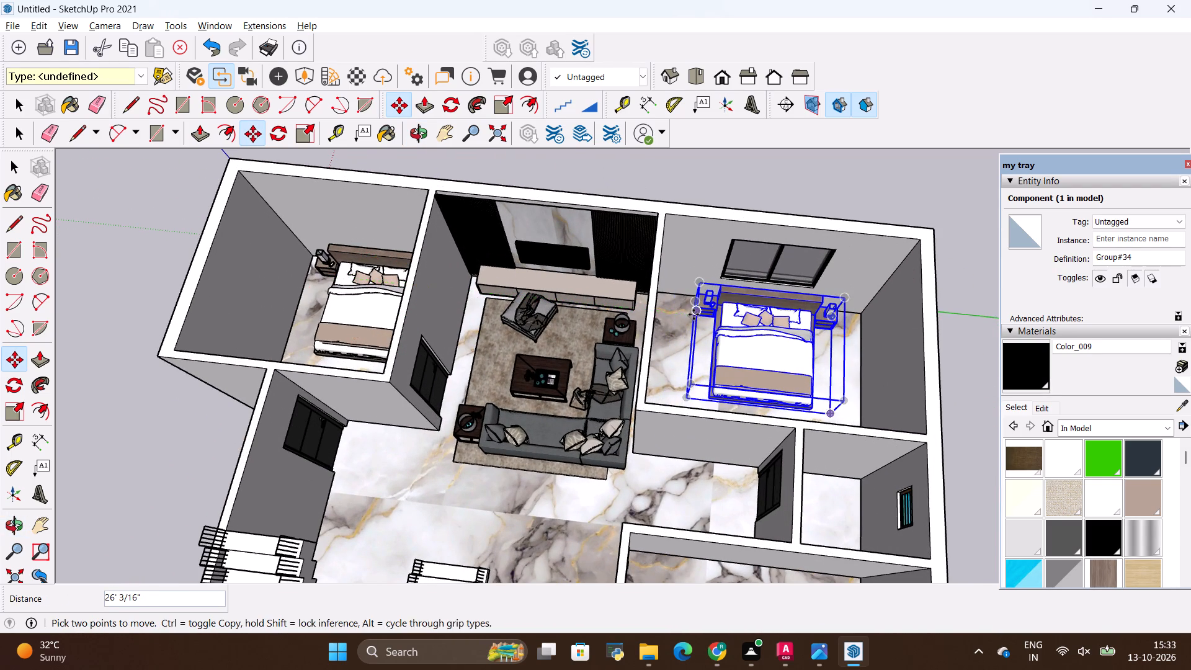
scroll(750, 234, "up", 7)
scroll(666, 316, "down", 5)
scroll(630, 354, "down", 6)
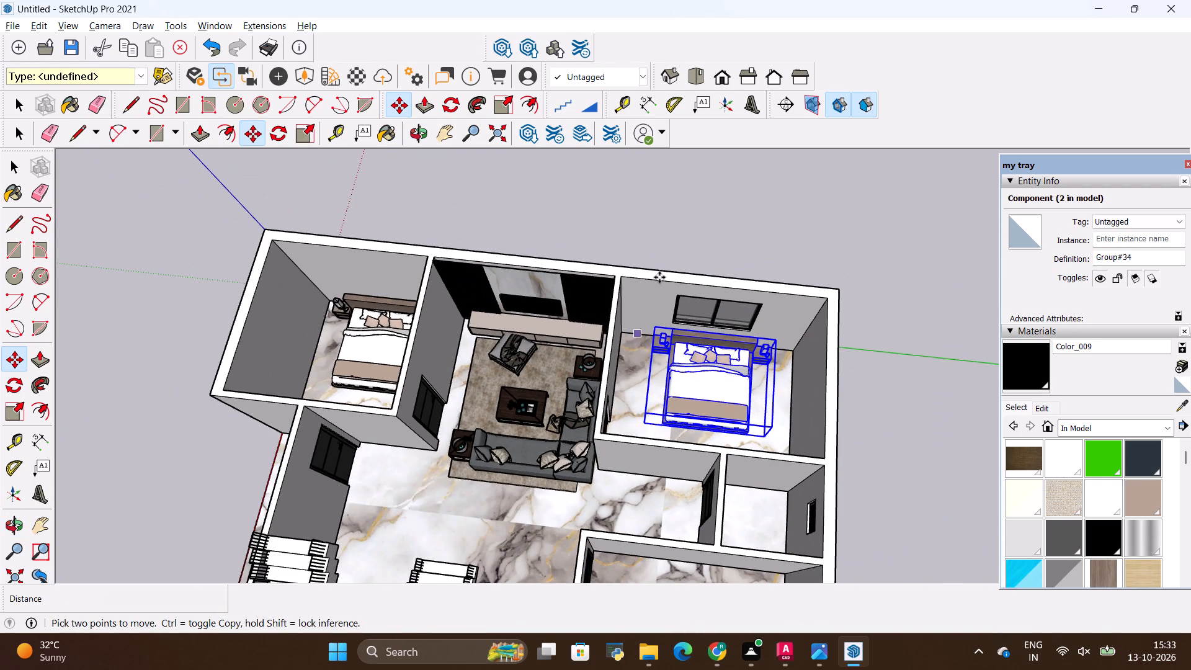
key("space")
left_click(683, 231)
Scale the copied bed below the window uniformly by 1.08 from its front corner nearest the hall.
scroll(741, 340, "up", 3)
scroll(671, 300, "up", 2)
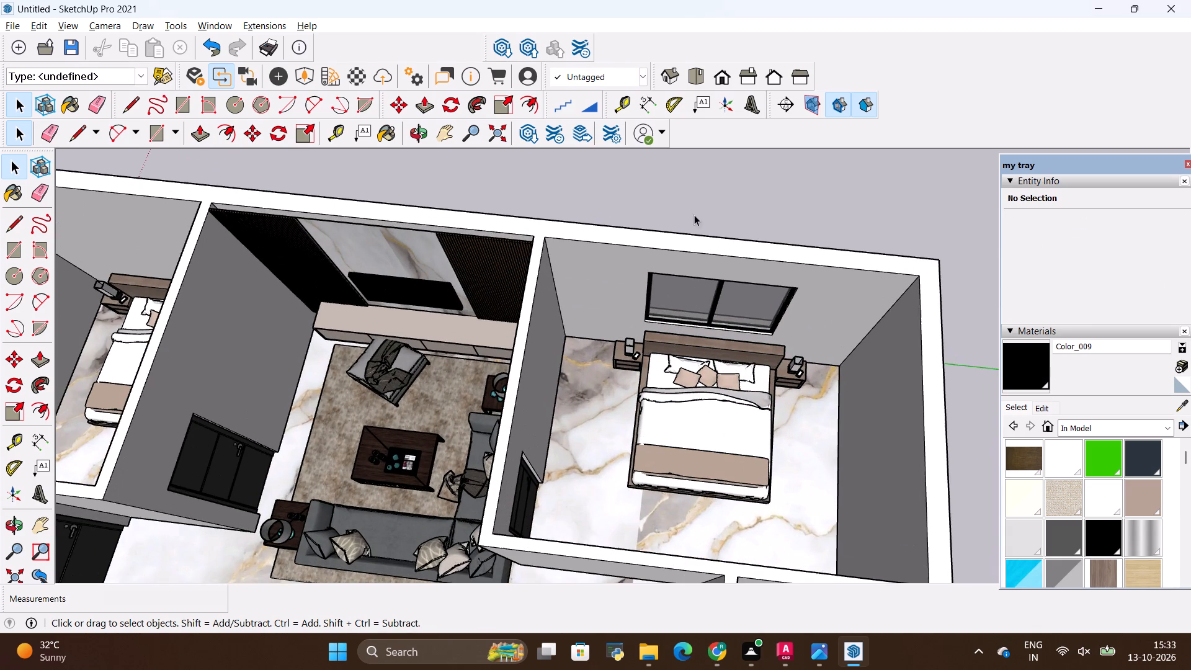
key("space")
left_click(722, 174)
scroll(717, 328, "up", 7)
scroll(704, 372, "down", 5)
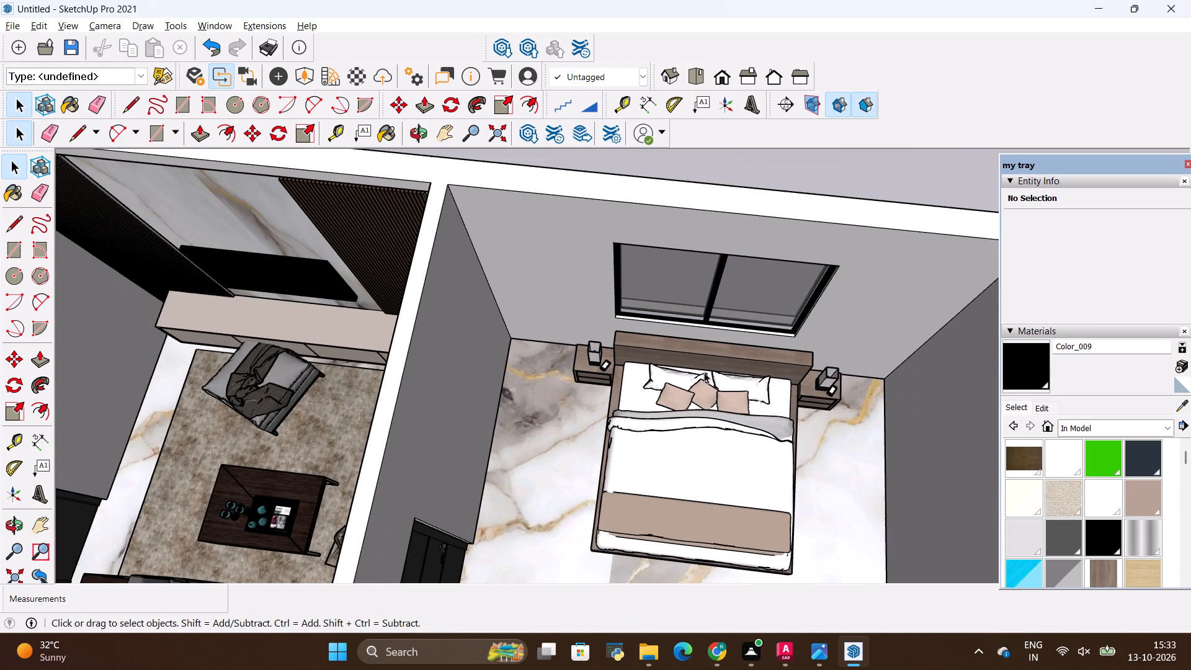
left_click(705, 372)
scroll(705, 372, "down", 4)
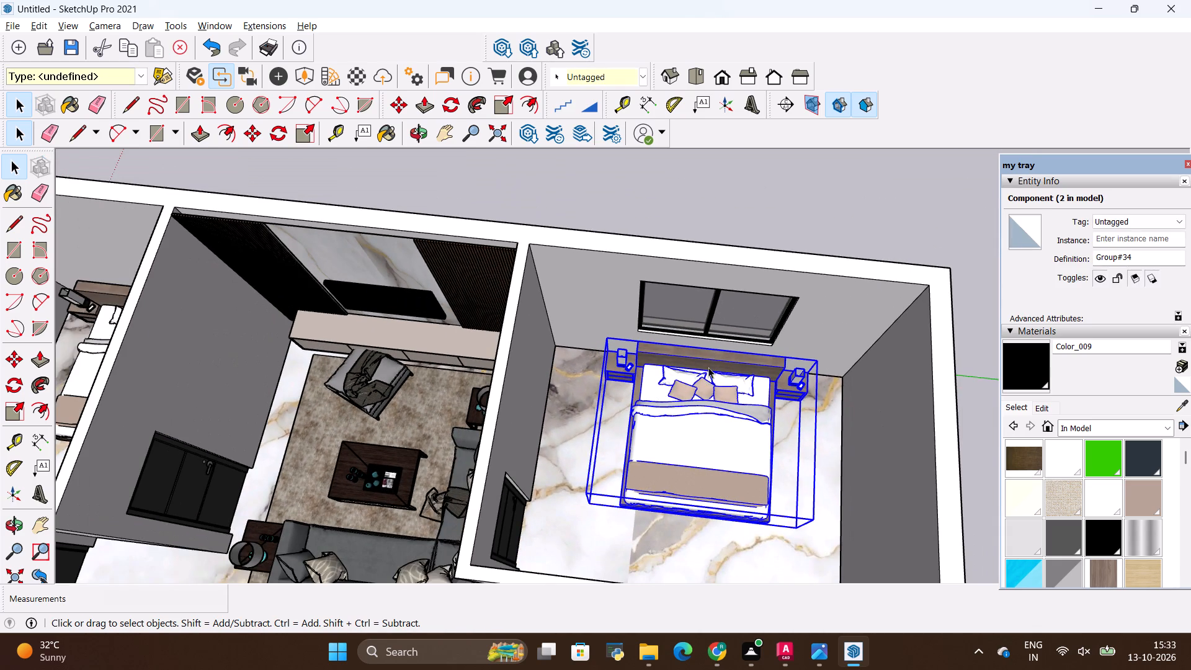
key("s")
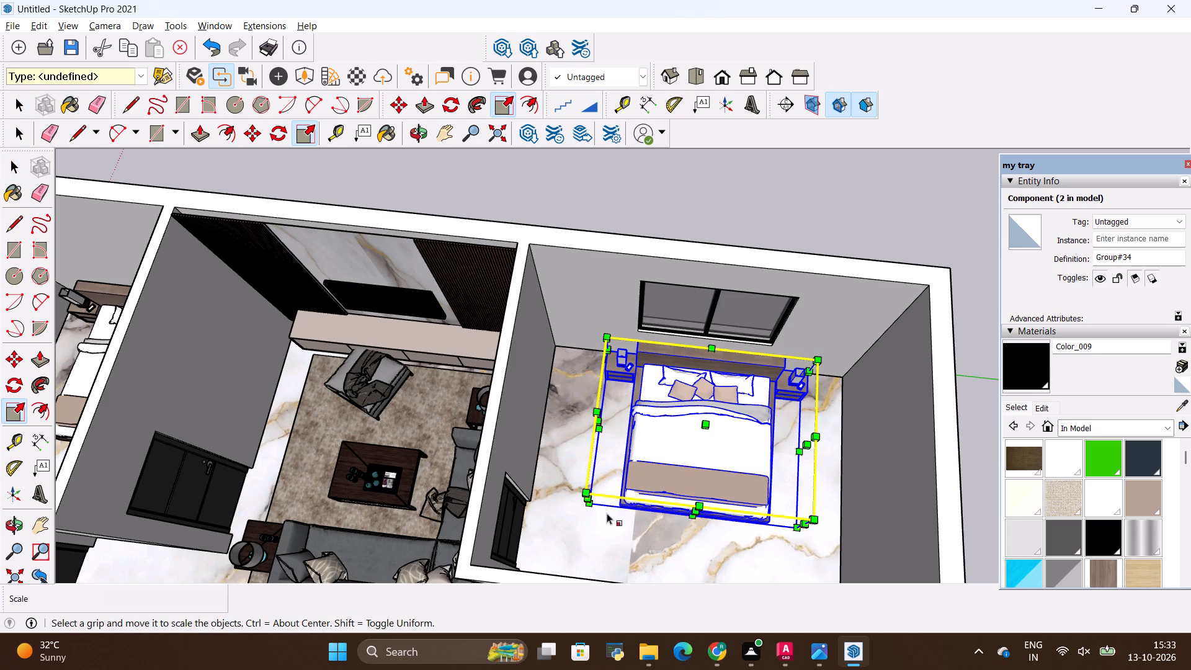
left_click(582, 493)
left_click(565, 504)
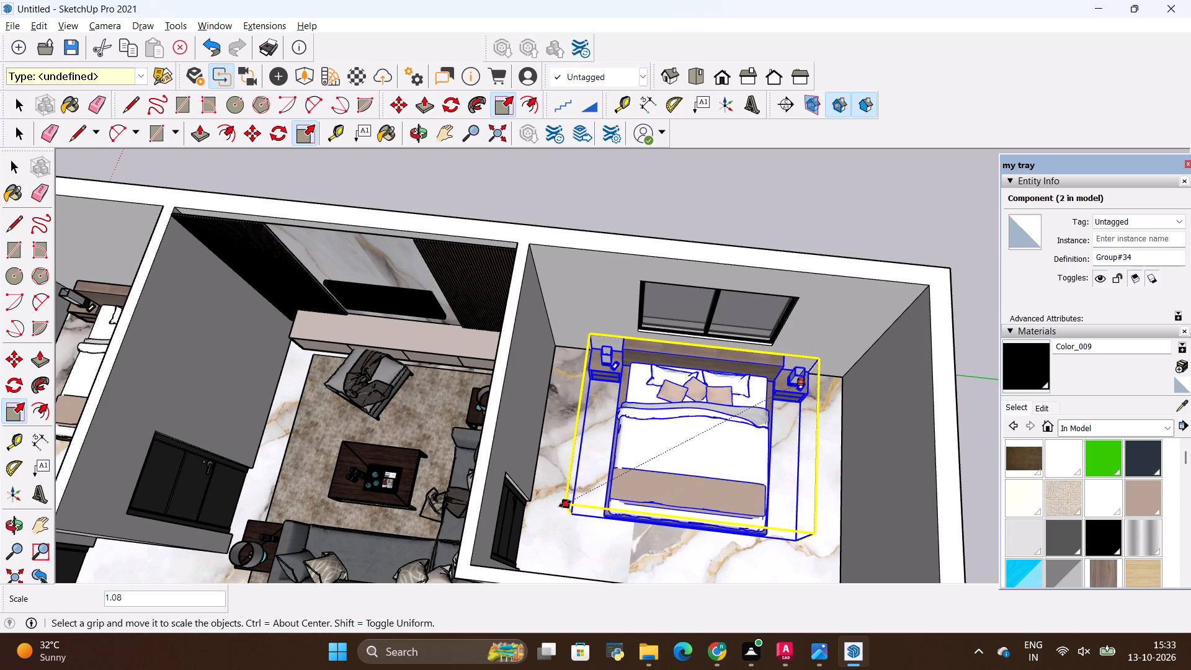
scroll(594, 483, "down", 6)
key("space")
left_click(653, 305)
Examine both bedrooms and the furnished hall from above and from several oblique angles to check the bed placement.
scroll(678, 300, "down", 5)
scroll(851, 296, "down", 4)
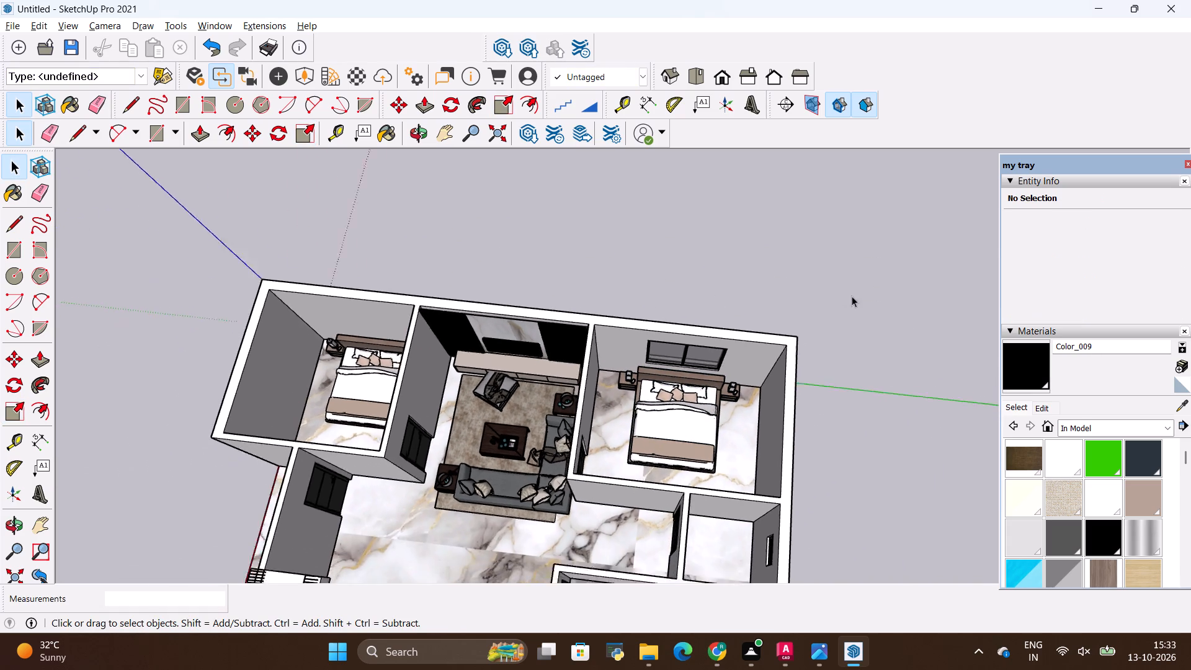
scroll(842, 306, "down", 4)
middle_click_drag(541, 349, 546, 409)
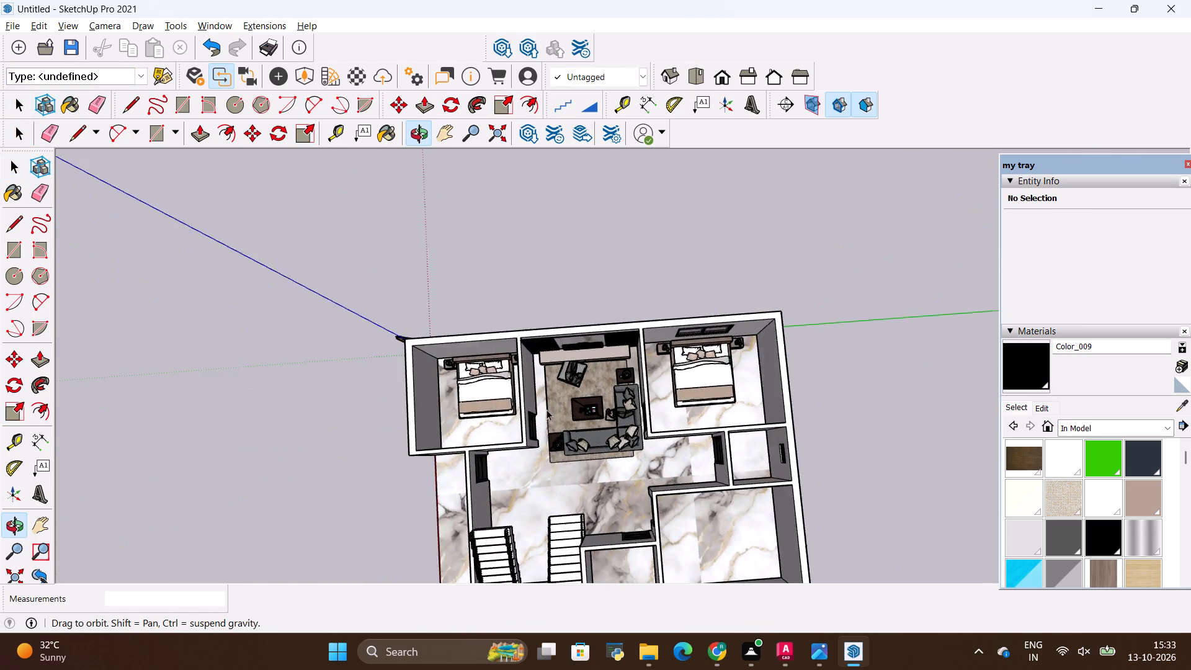
middle_click_drag(546, 409, 548, 410)
scroll(578, 311, "down", 5)
scroll(634, 329, "up", 3)
scroll(473, 363, "up", 4)
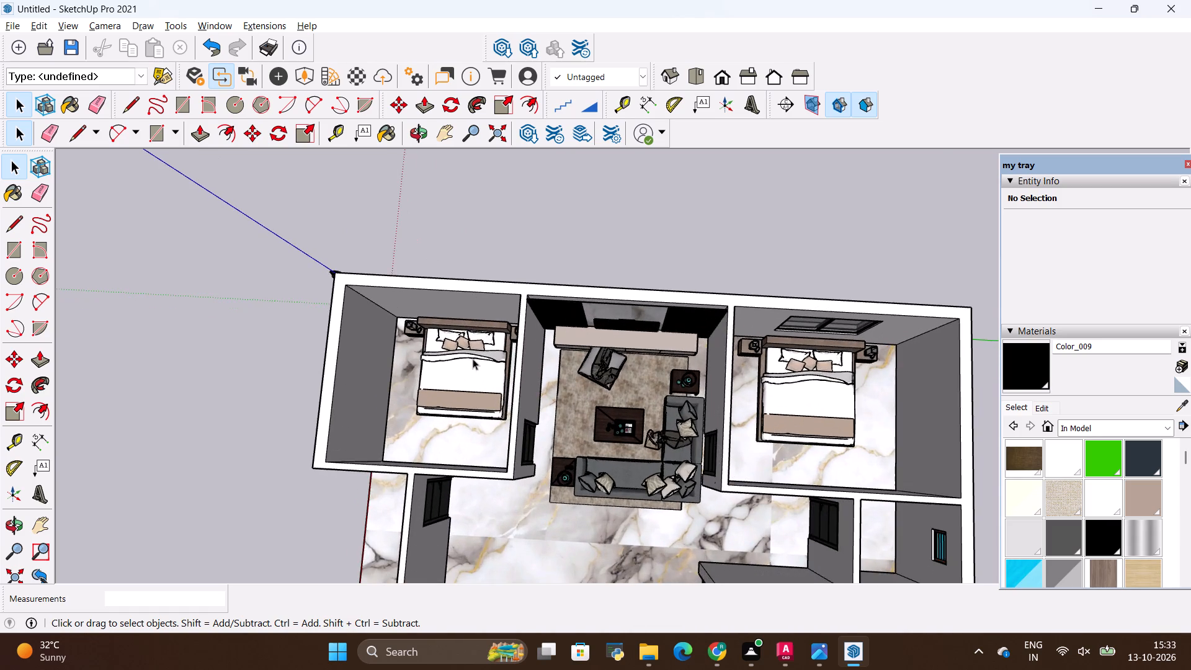
scroll(473, 359, "down", 2)
middle_click_drag(480, 328, 687, 229)
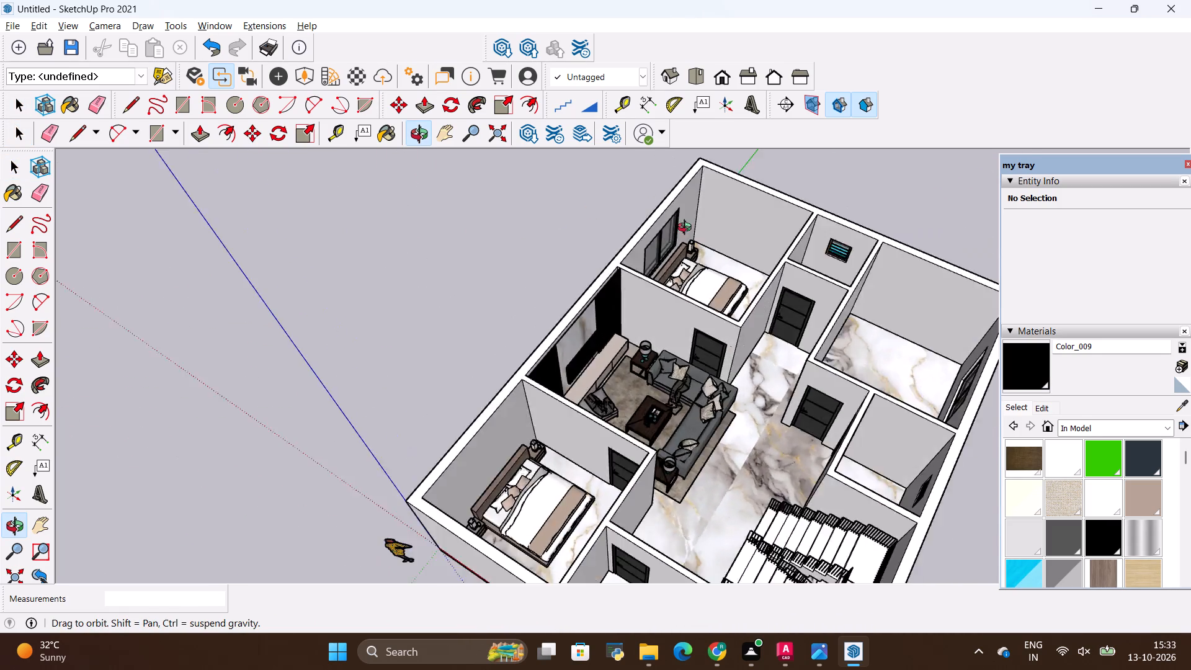
middle_click_drag(687, 229, 669, 249)
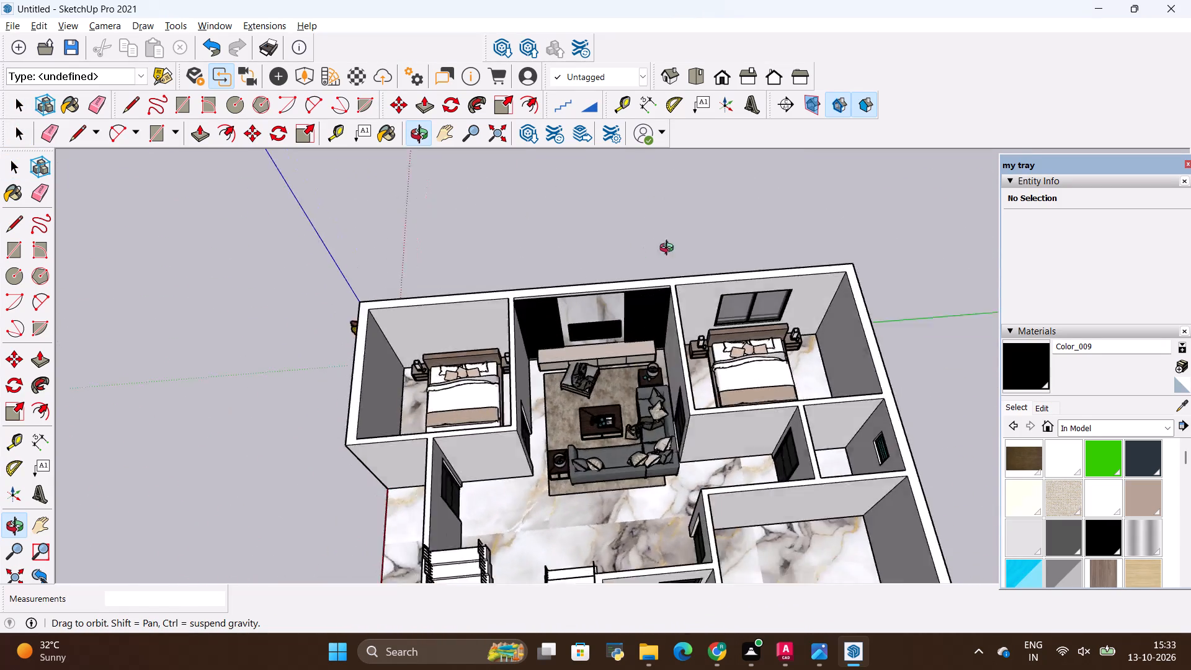
middle_click_drag(669, 249, 494, 311)
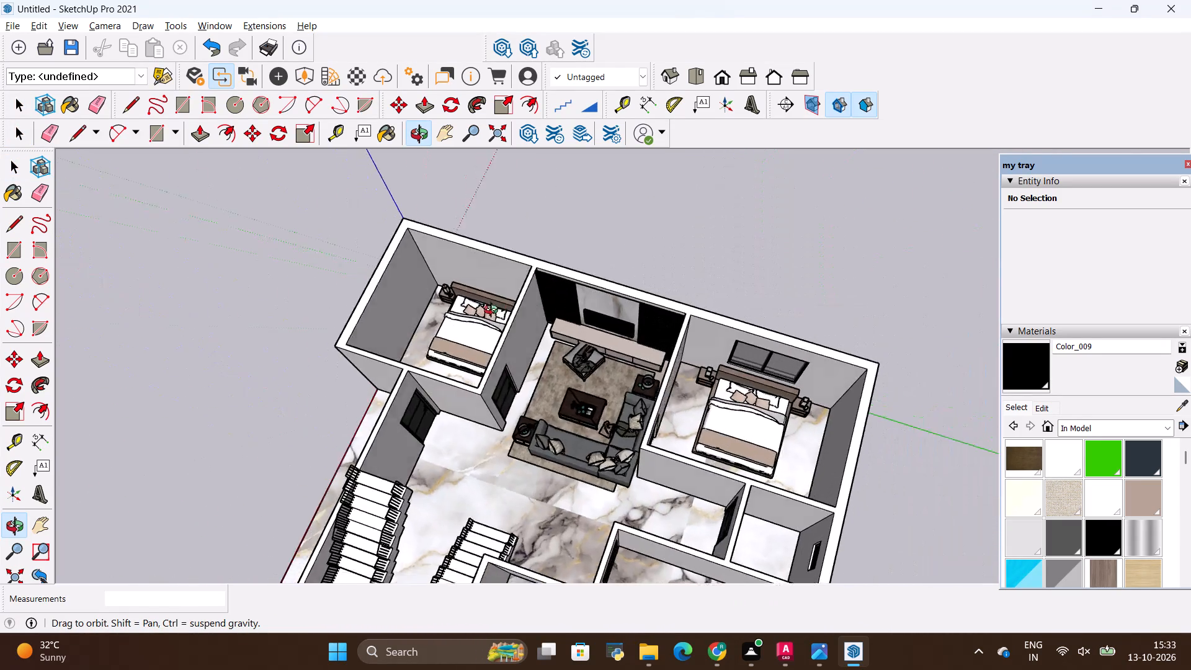
middle_click_drag(494, 311, 677, 187)
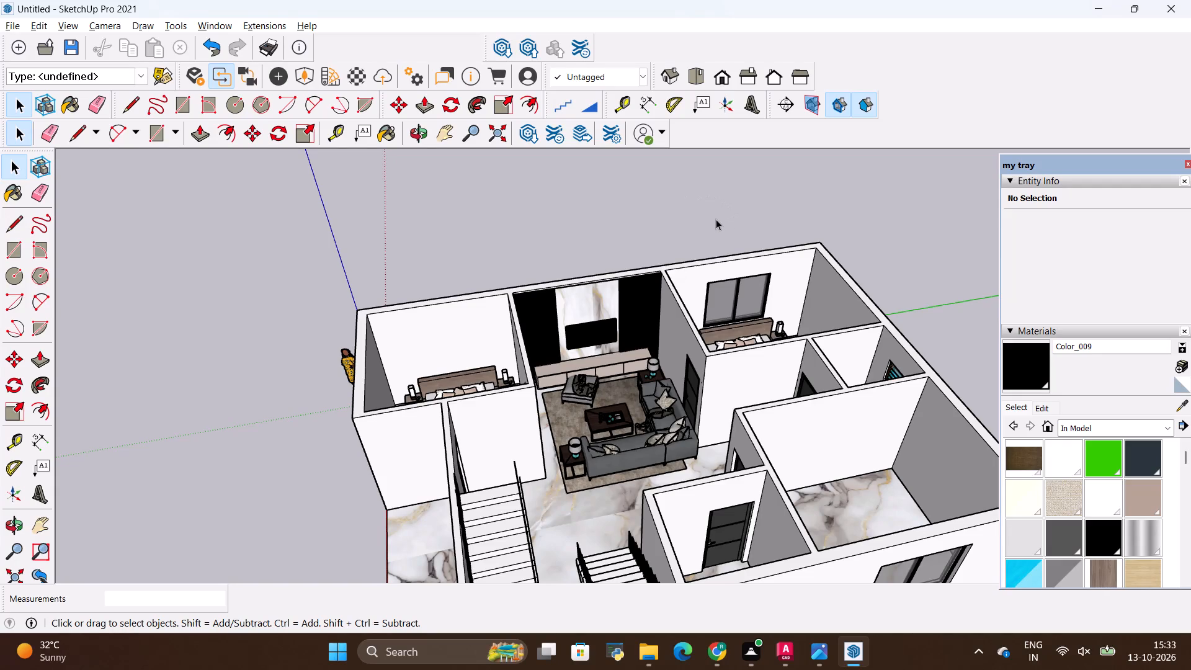
scroll(714, 219, "down", 5)
middle_click_drag(688, 231, 725, 341)
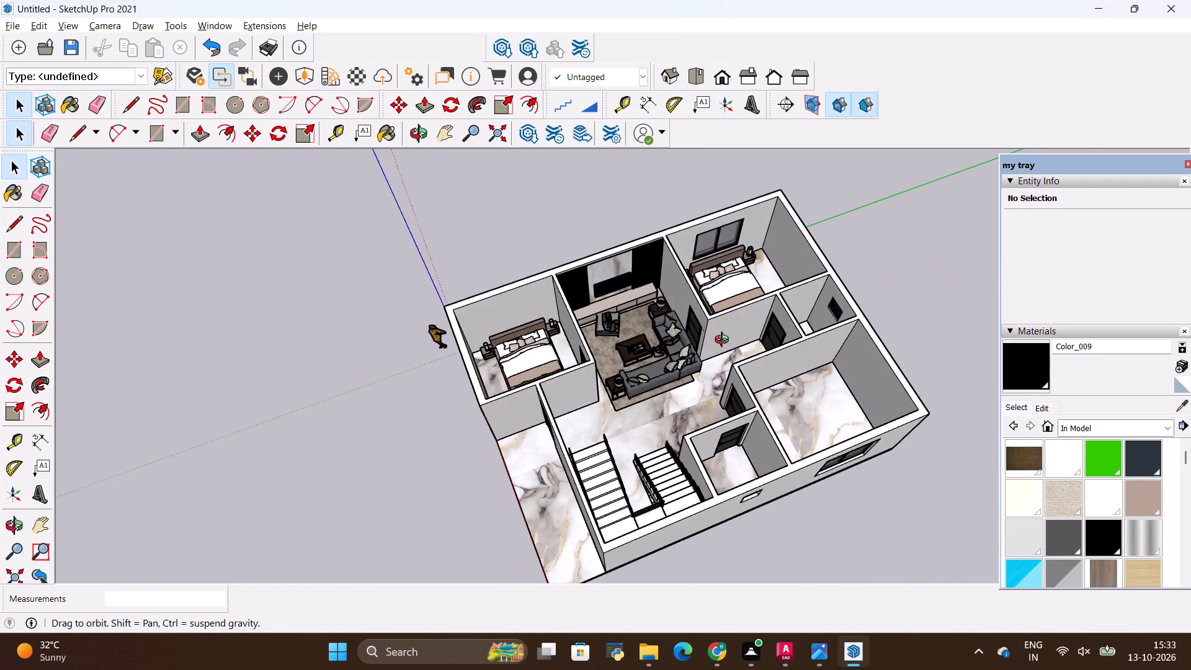
middle_click_drag(725, 341, 617, 271)
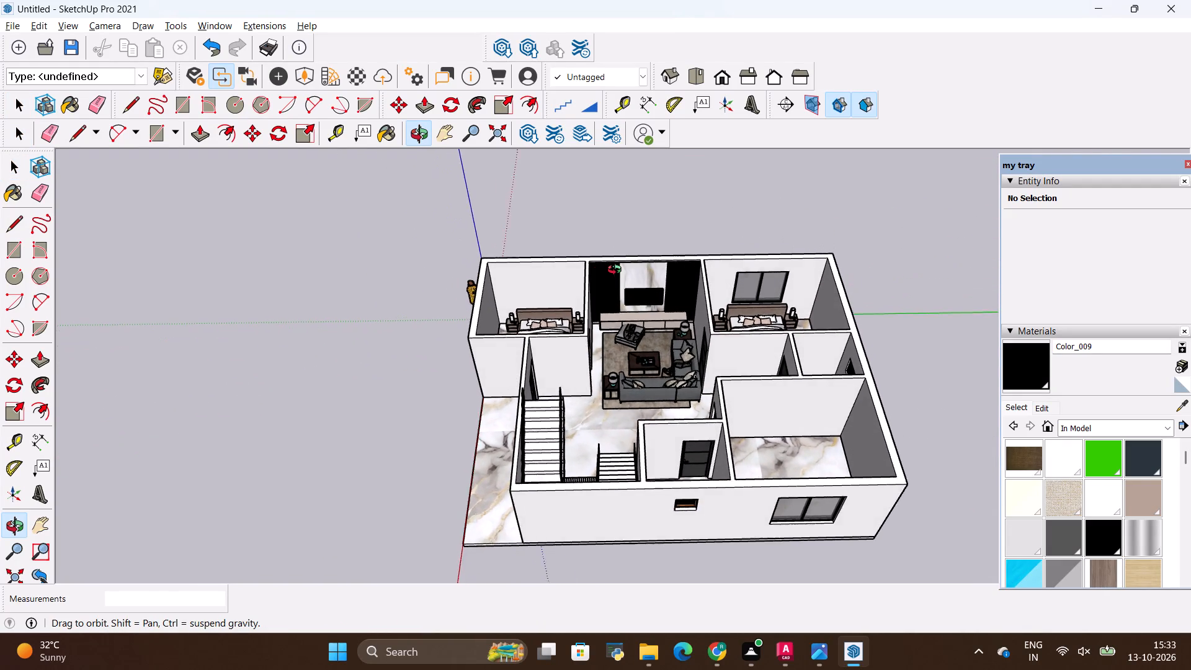
middle_click_drag(617, 271, 700, 351)
scroll(571, 336, "up", 5)
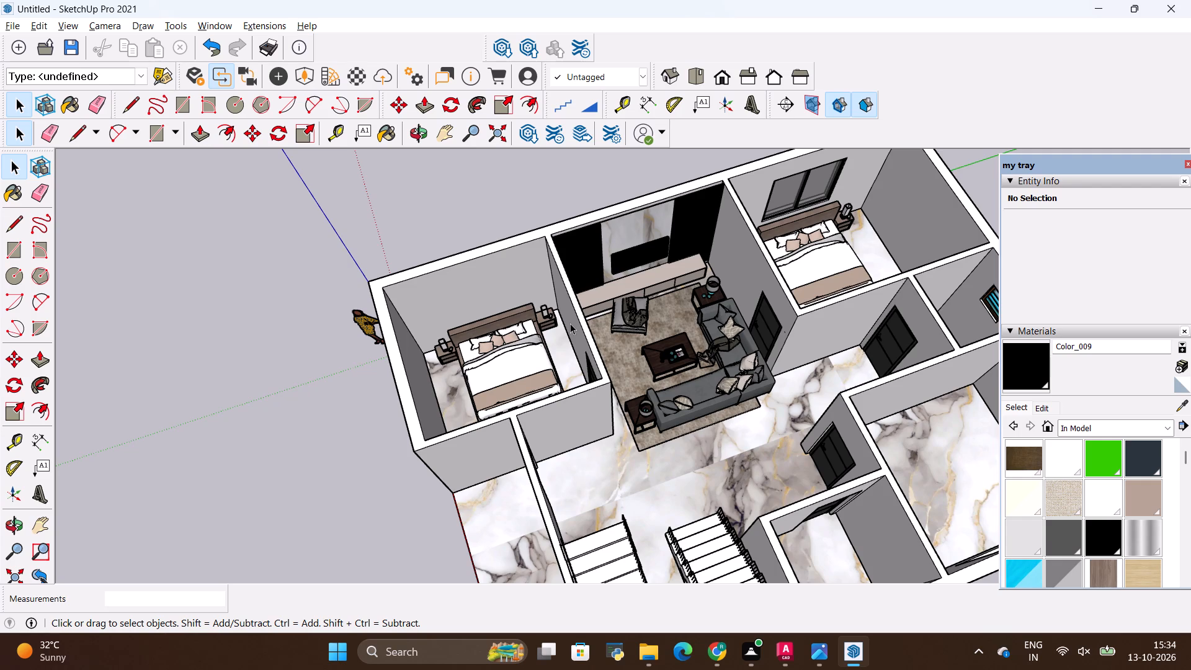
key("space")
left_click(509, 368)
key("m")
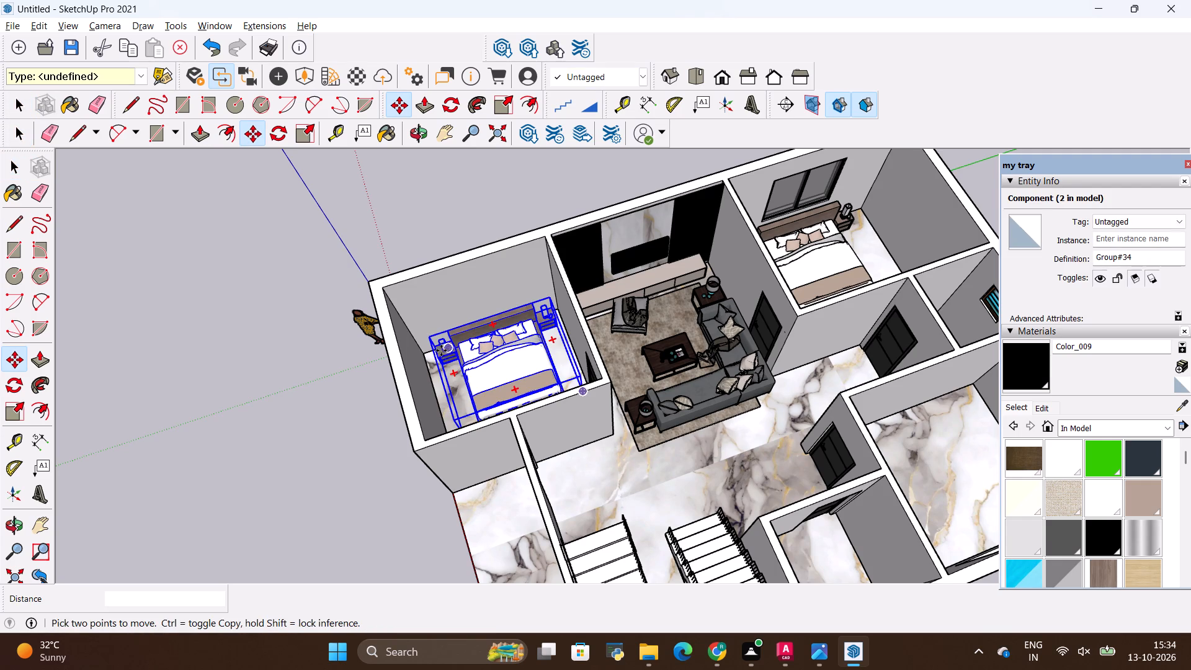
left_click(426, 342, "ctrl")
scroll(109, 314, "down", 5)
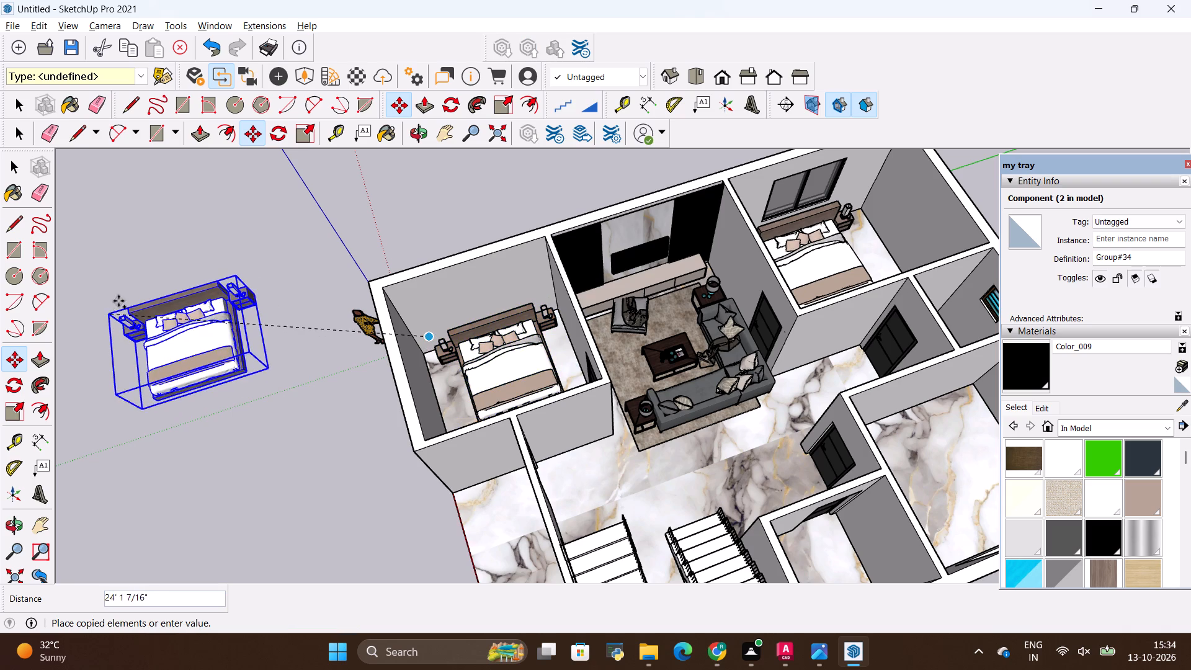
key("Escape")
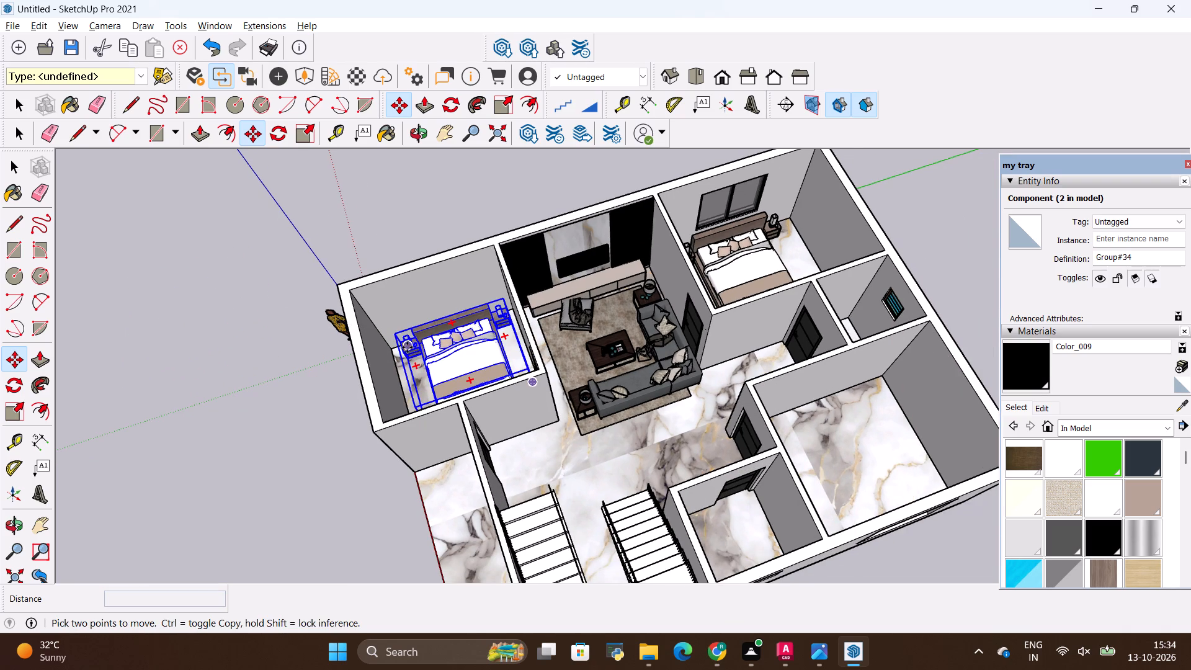
Move the selected bed about 49 feet from the corner room beside the hall to the open ground outside the large empty room.
key("m")
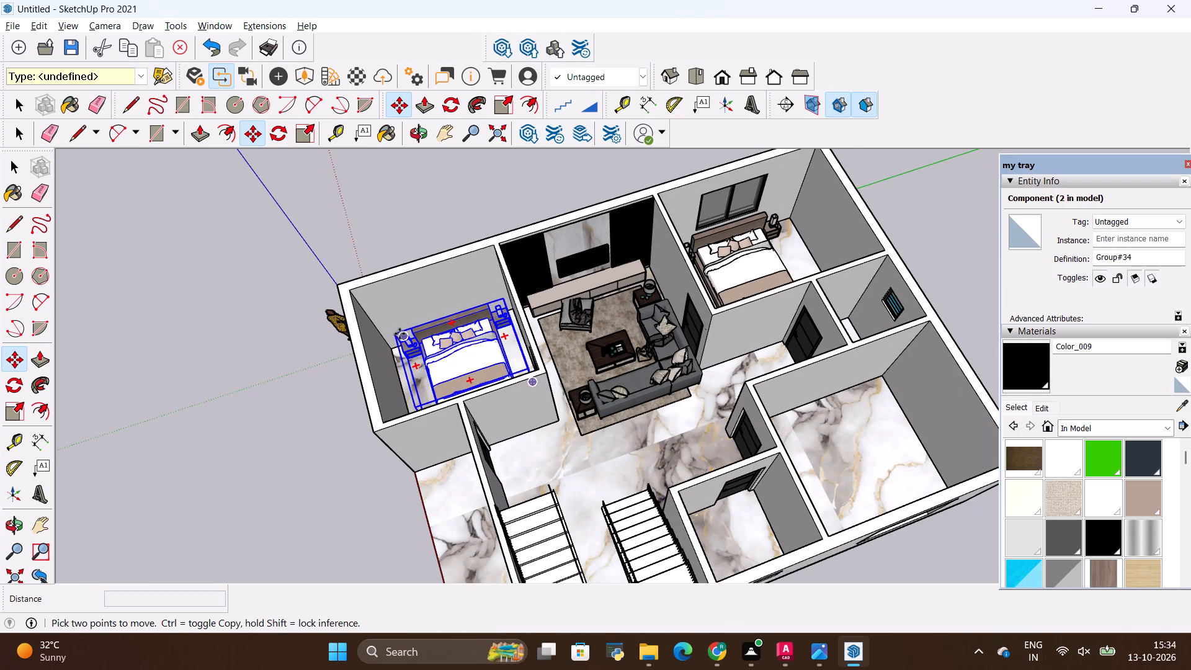
left_click(394, 325)
scroll(194, 343, "down", 11)
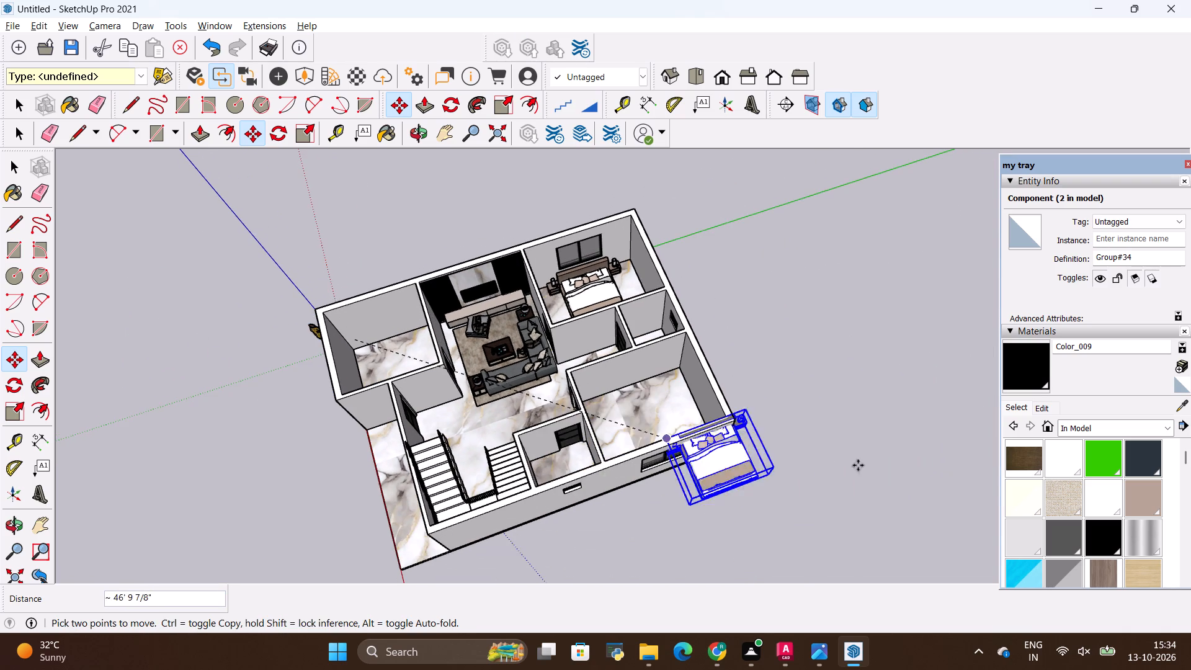
scroll(847, 442, "up", 8)
scroll(783, 421, "up", 3)
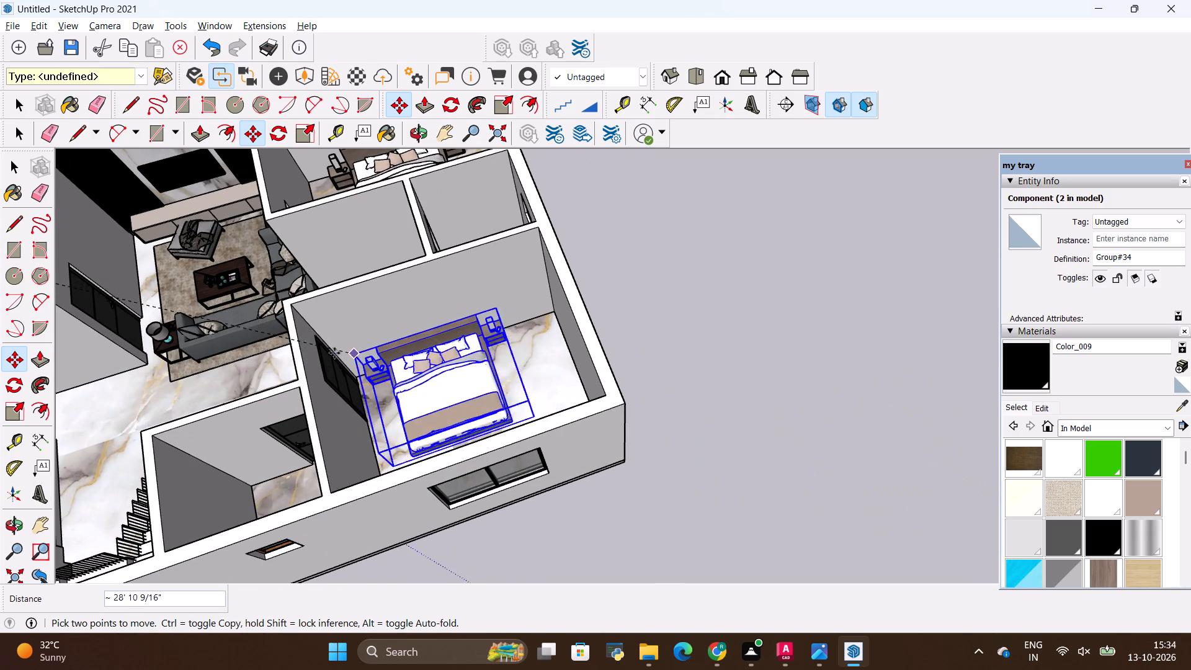
scroll(337, 352, "up", 4)
scroll(373, 359, "down", 10)
left_click(656, 288)
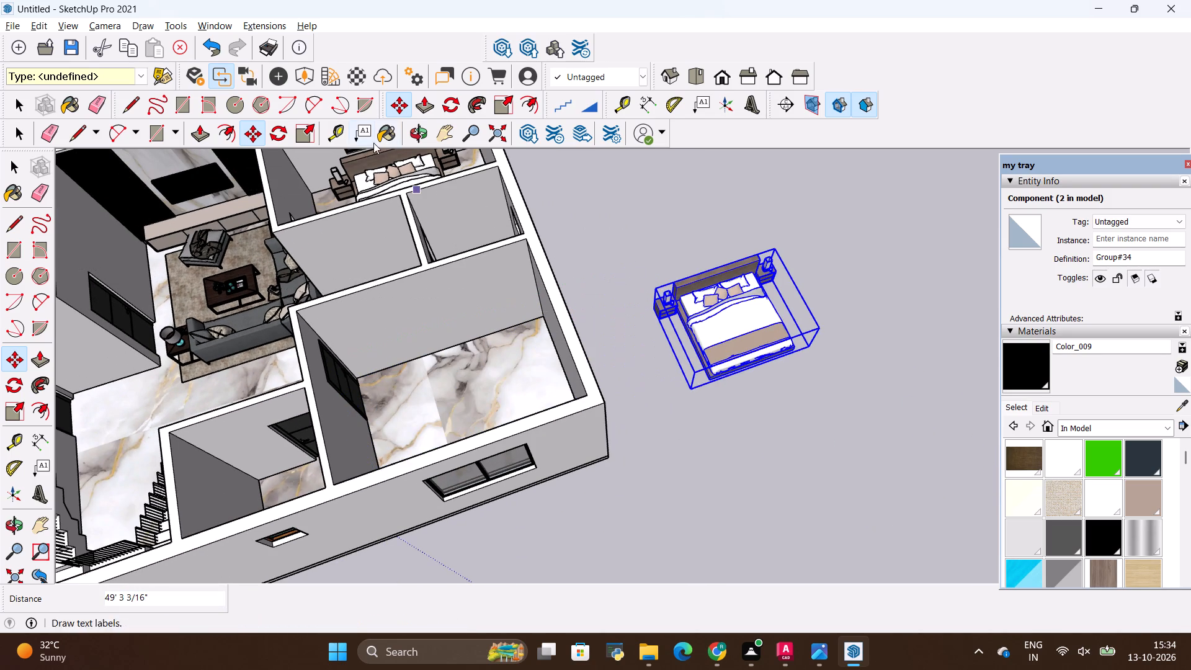
Rotate the bed outside the house 180 degrees in the horizontal plane so its headboard faces the opposite way.
left_click(445, 105)
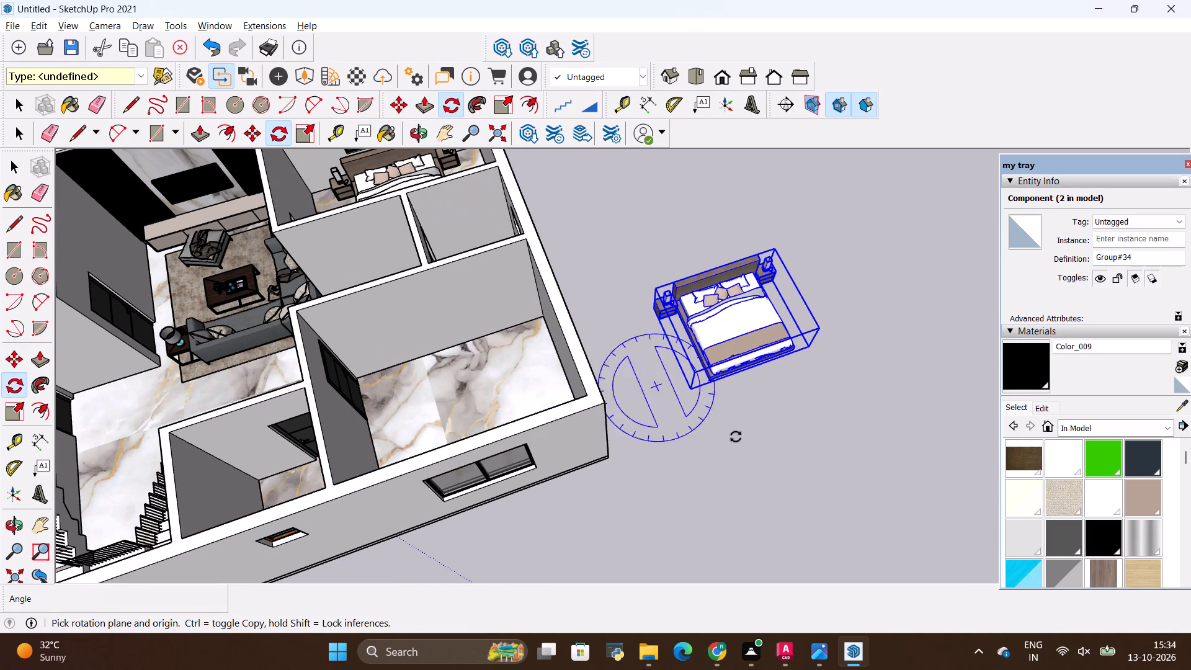
left_click(674, 437)
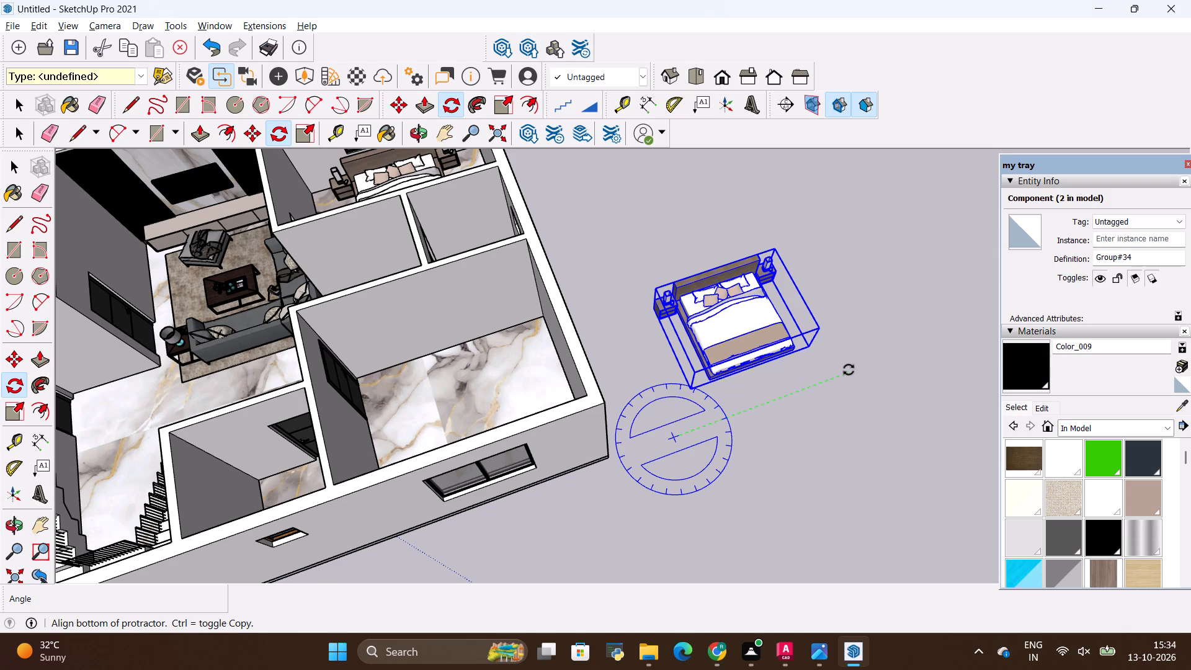
left_click(850, 370)
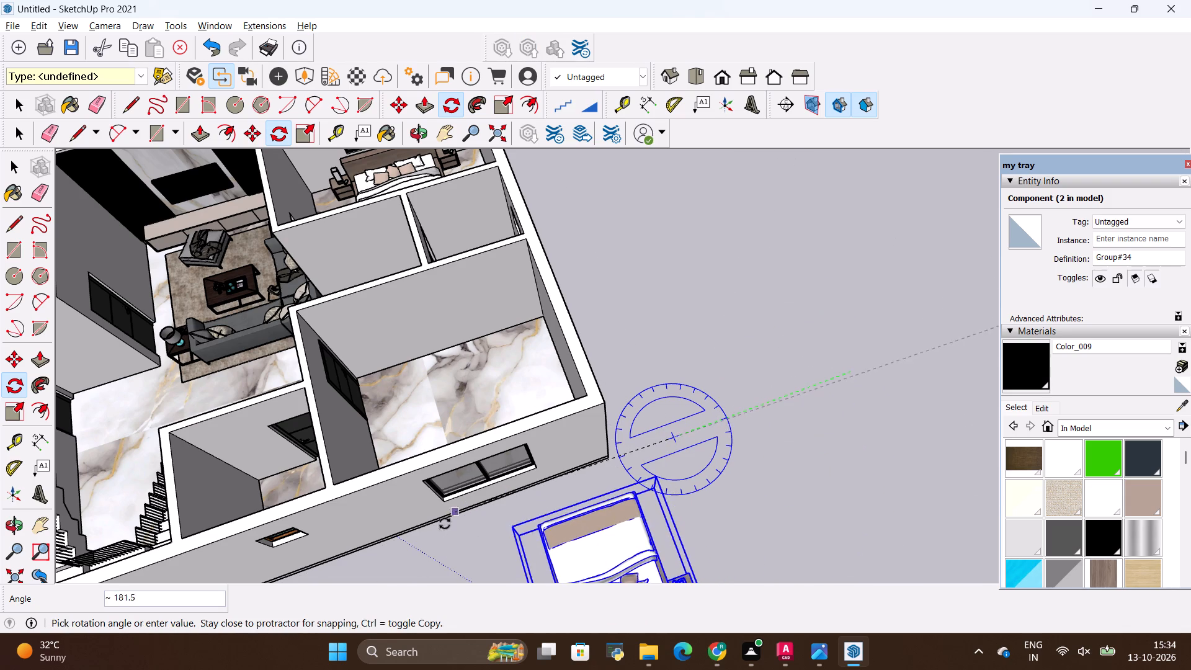
left_click(418, 540)
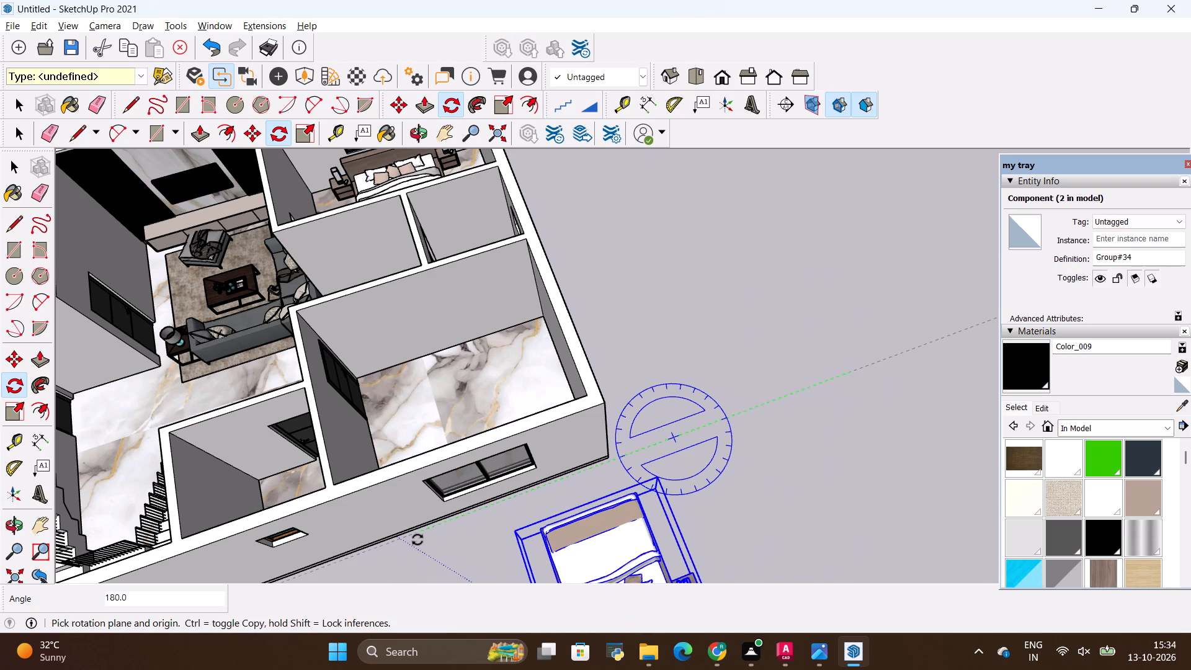
key("space")
scroll(742, 401, "down", 7)
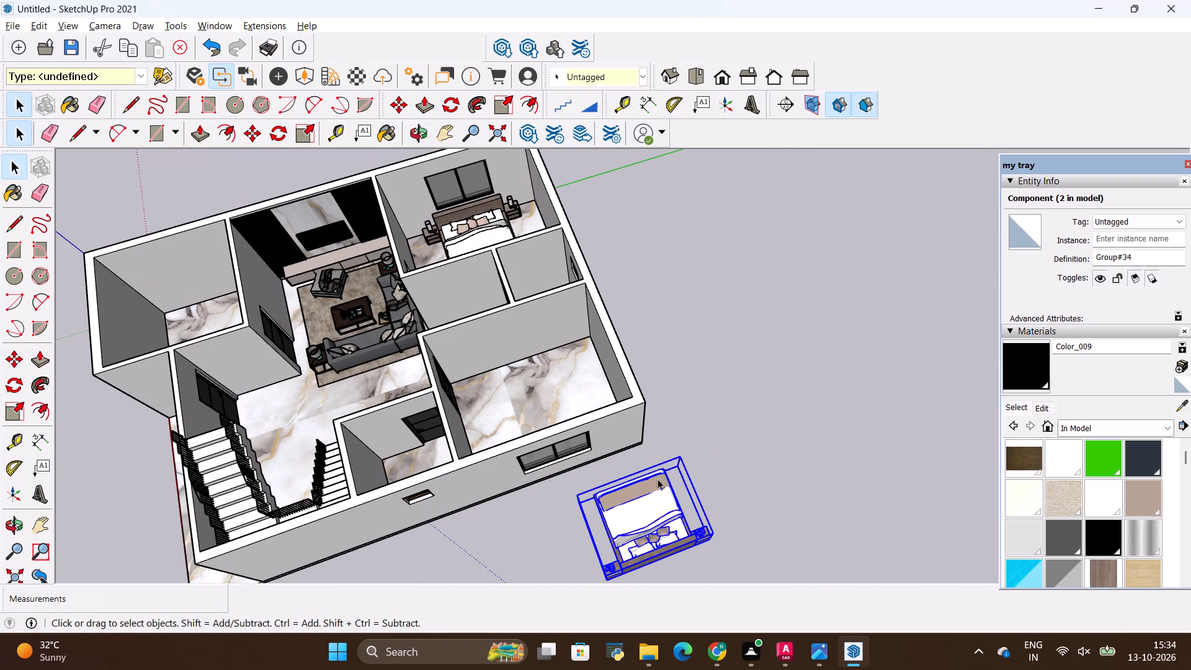
left_click(658, 494)
key("space")
left_click(718, 445)
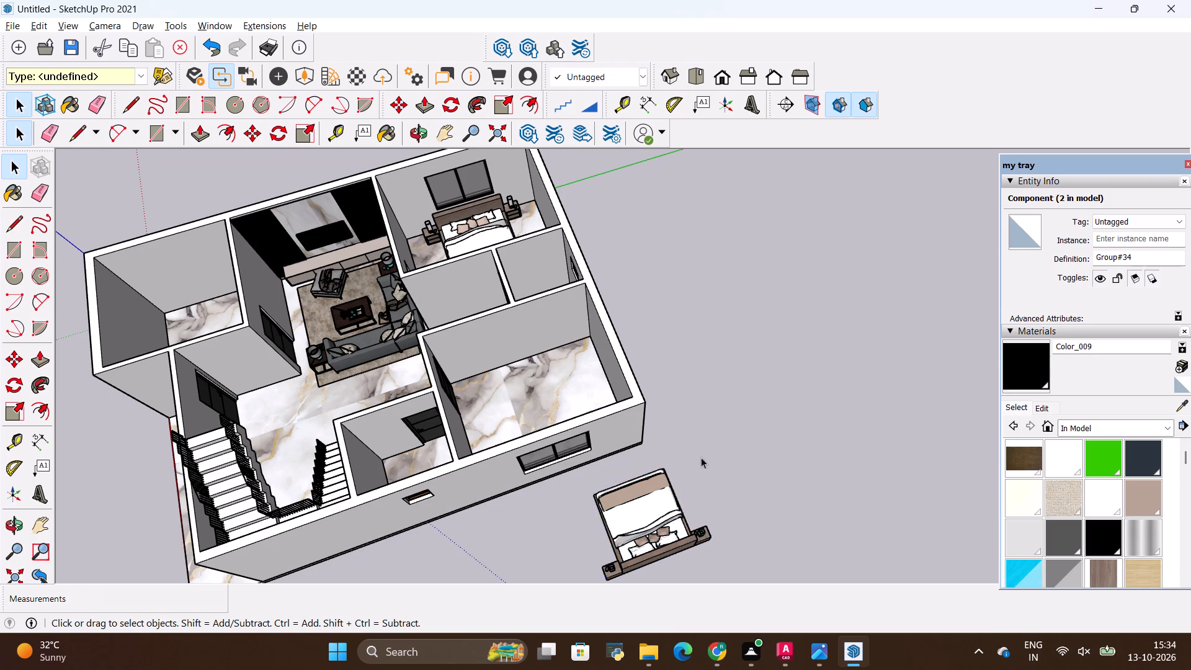
Move the rotated bed into the large empty room, with its headboard along the outer wall below the window.
left_click(655, 503)
key("m")
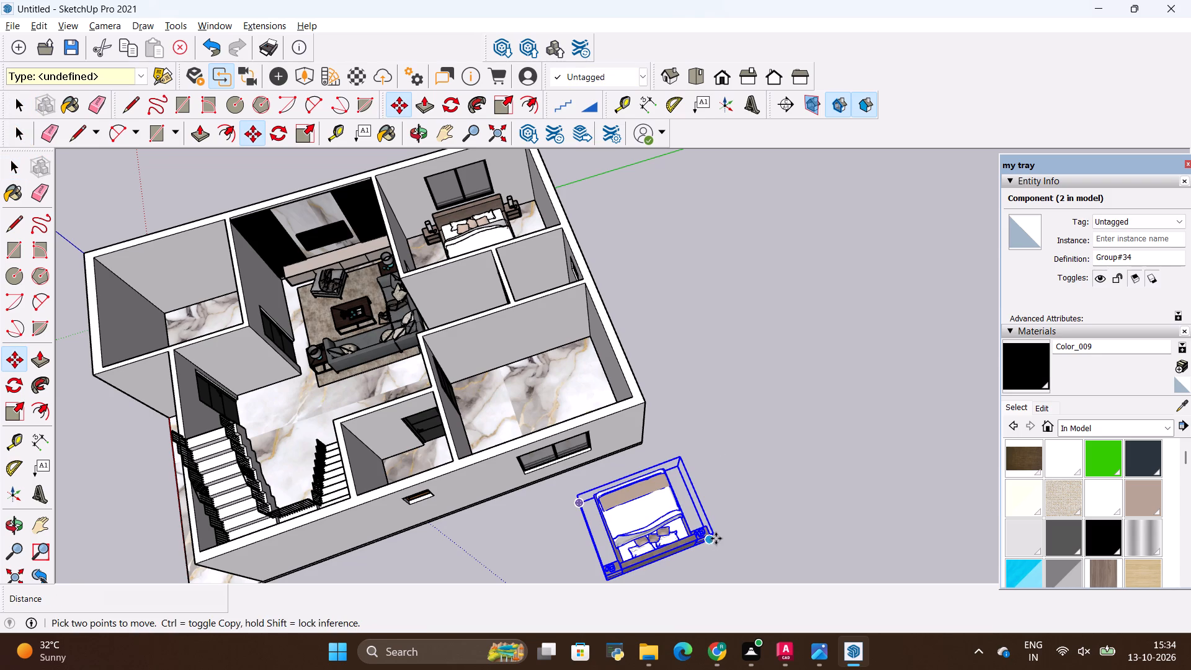
left_click(710, 544)
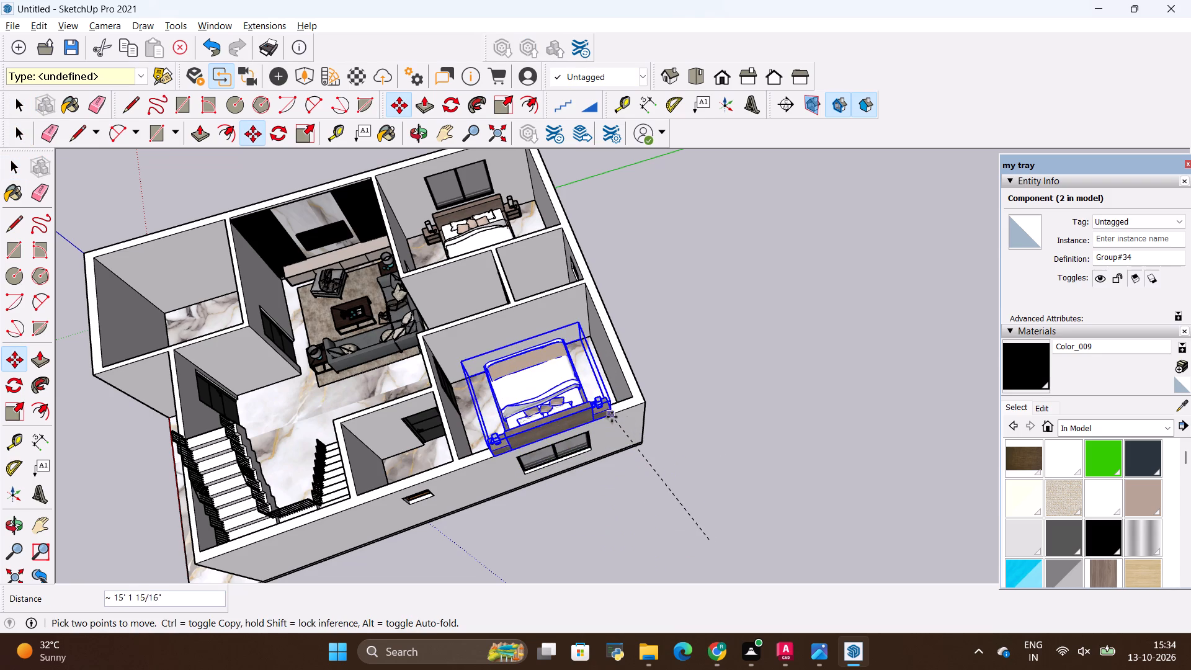
scroll(612, 418, "up", 7)
middle_click_drag(608, 397, 620, 535)
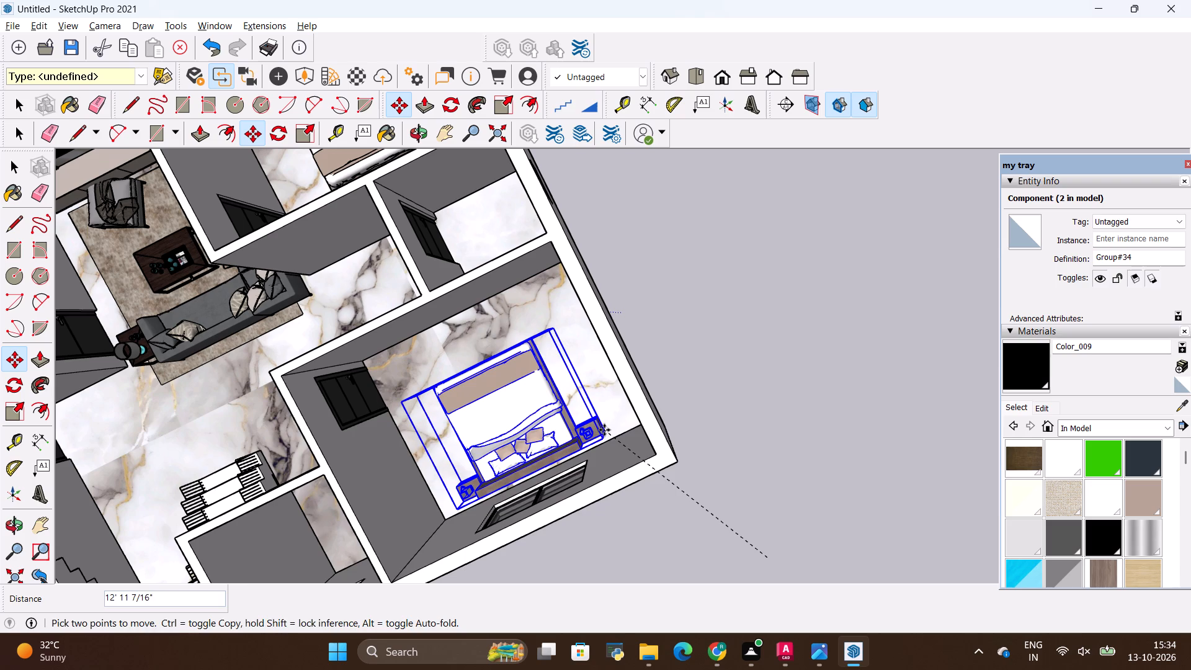
left_click(606, 429)
key("space")
left_click(708, 399)
Examine the newly placed bed, both furnished bedrooms and the overall house layout from above and from several oblique angles.
middle_click_drag(554, 439, 908, 365)
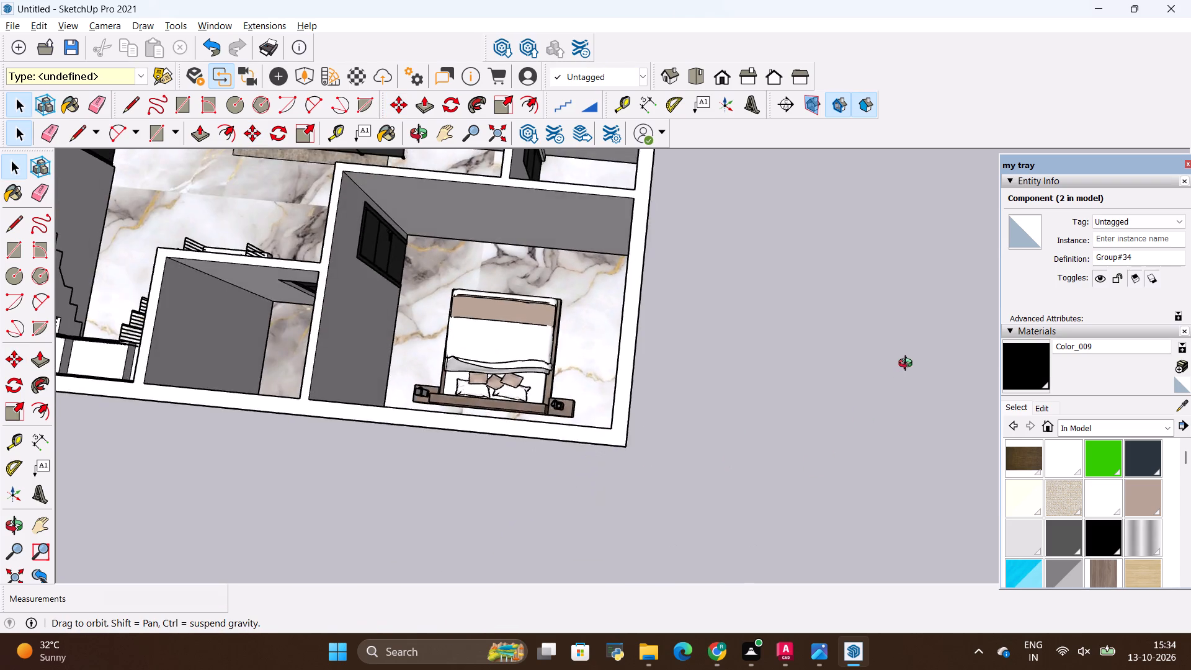
middle_click_drag(908, 365, 909, 358)
scroll(668, 400, "down", 5)
middle_click_drag(430, 470, 663, 473)
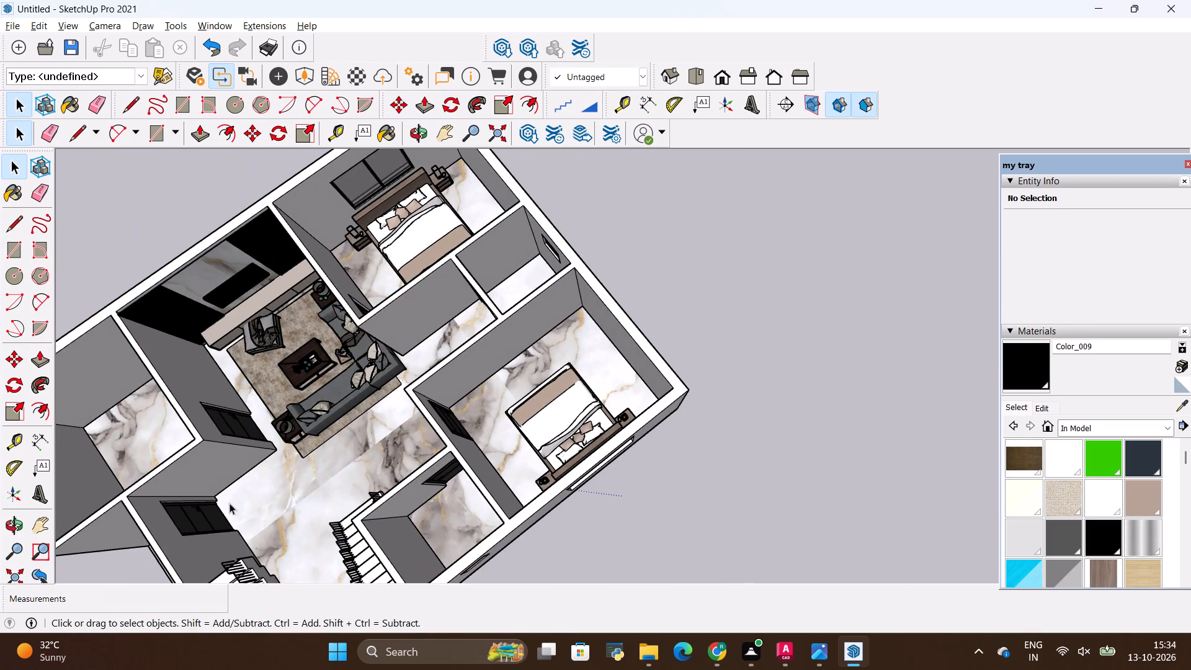
middle_click_drag(230, 503, 635, 469)
middle_click_drag(325, 458, 493, 479)
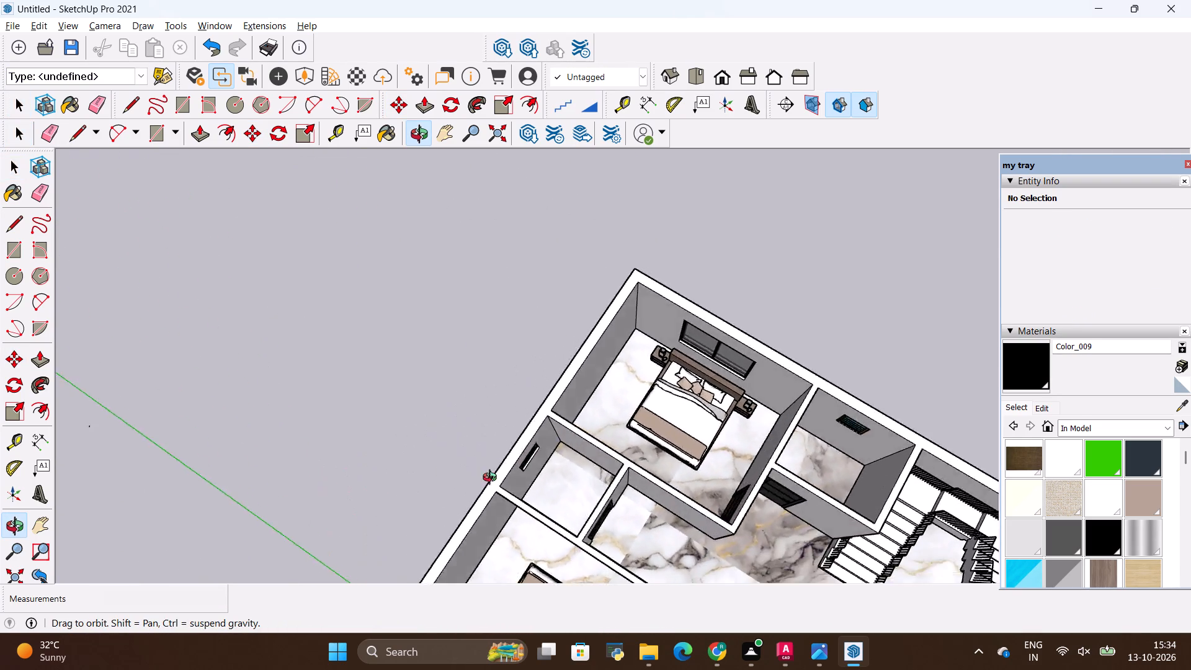
middle_click_drag(493, 479, 651, 422)
scroll(673, 330, "up", 17)
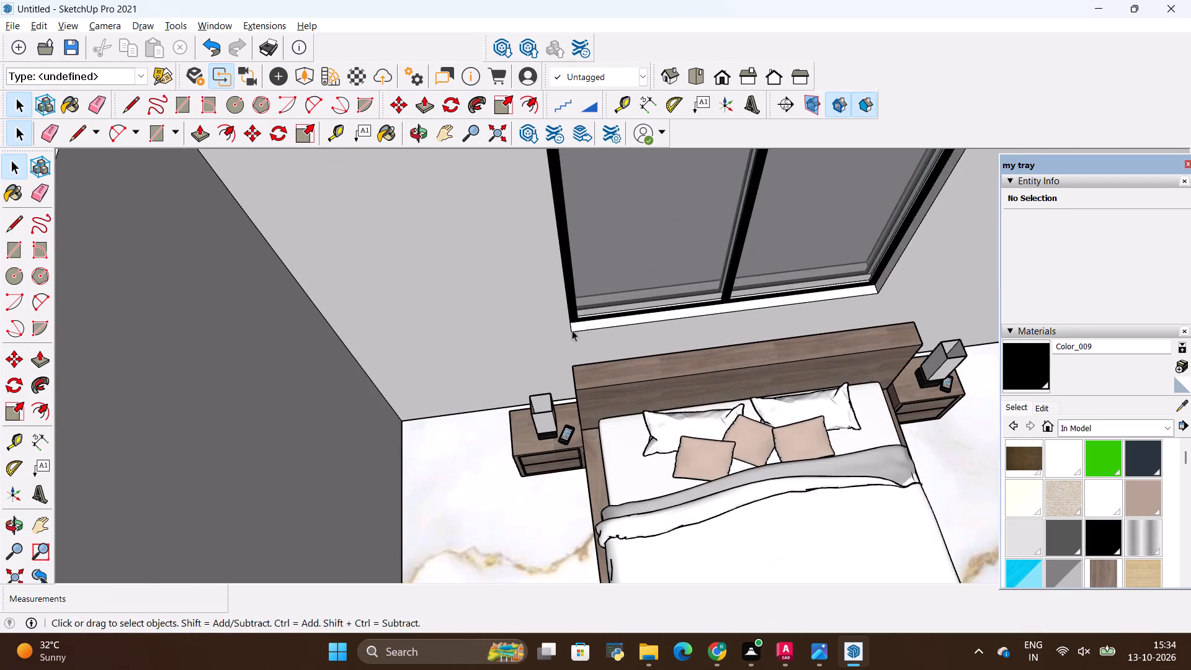
scroll(533, 332, "down", 13)
key("space")
left_click(224, 252)
left_click(244, 262)
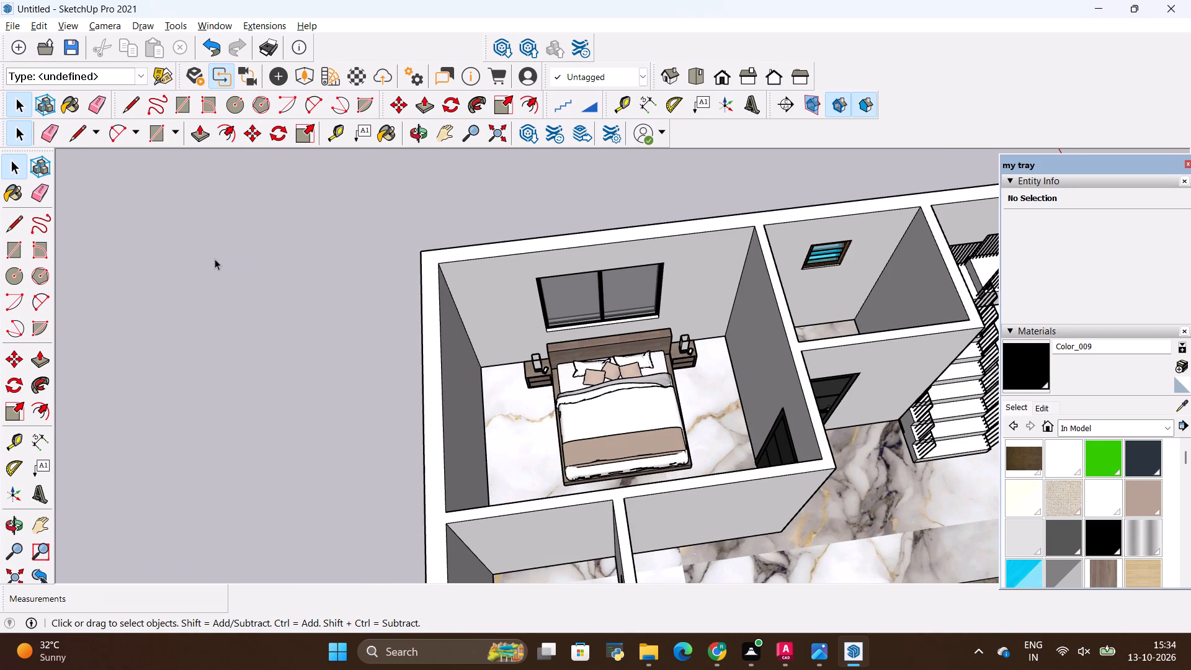
scroll(213, 259, "down", 12)
scroll(465, 260, "down", 6)
middle_click_drag(402, 319, 399, 338)
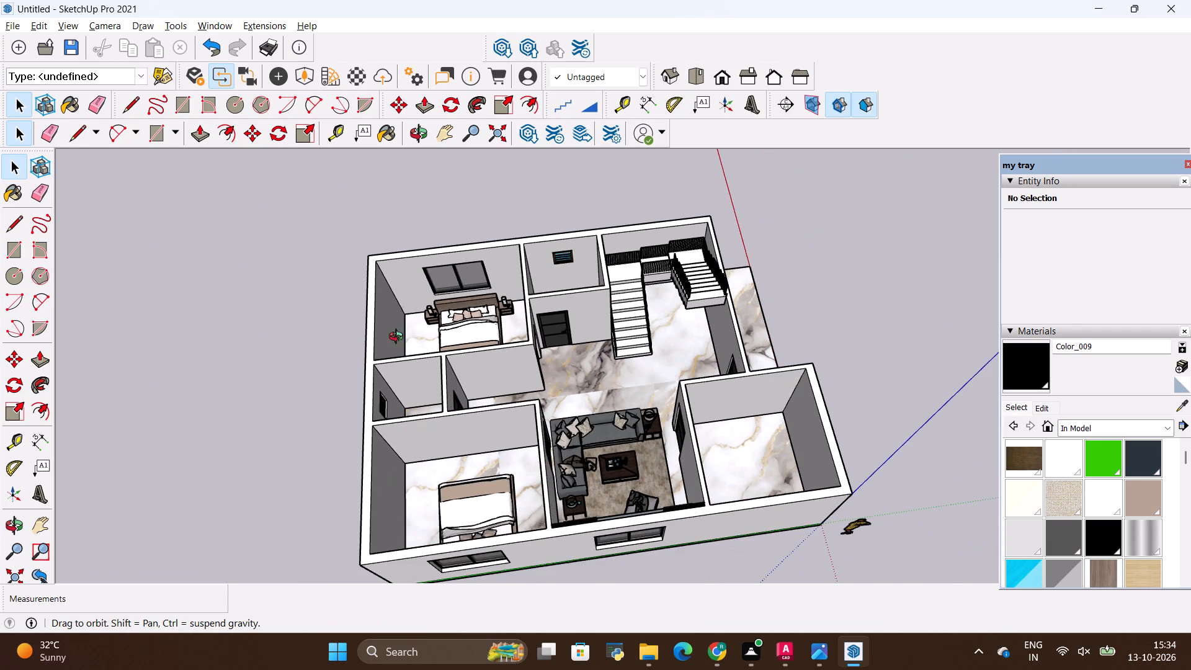
middle_click_drag(399, 338, 337, 284)
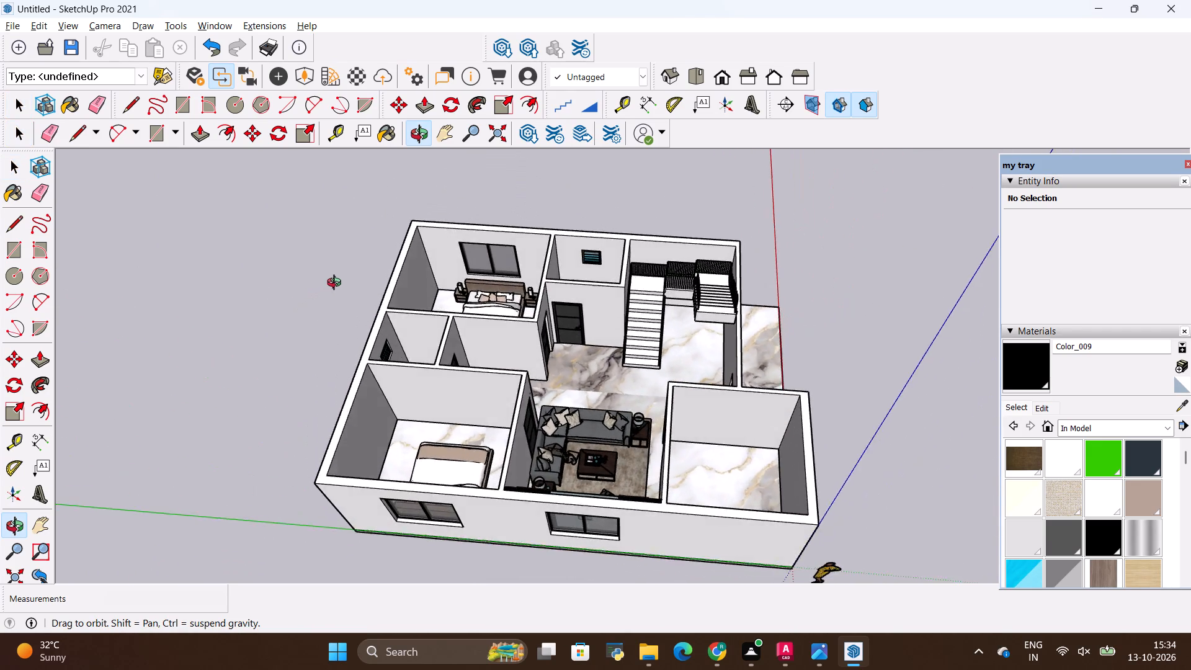
middle_click_drag(337, 284, 243, 416)
scroll(308, 352, "down", 6)
middle_click_drag(644, 370, 203, 335)
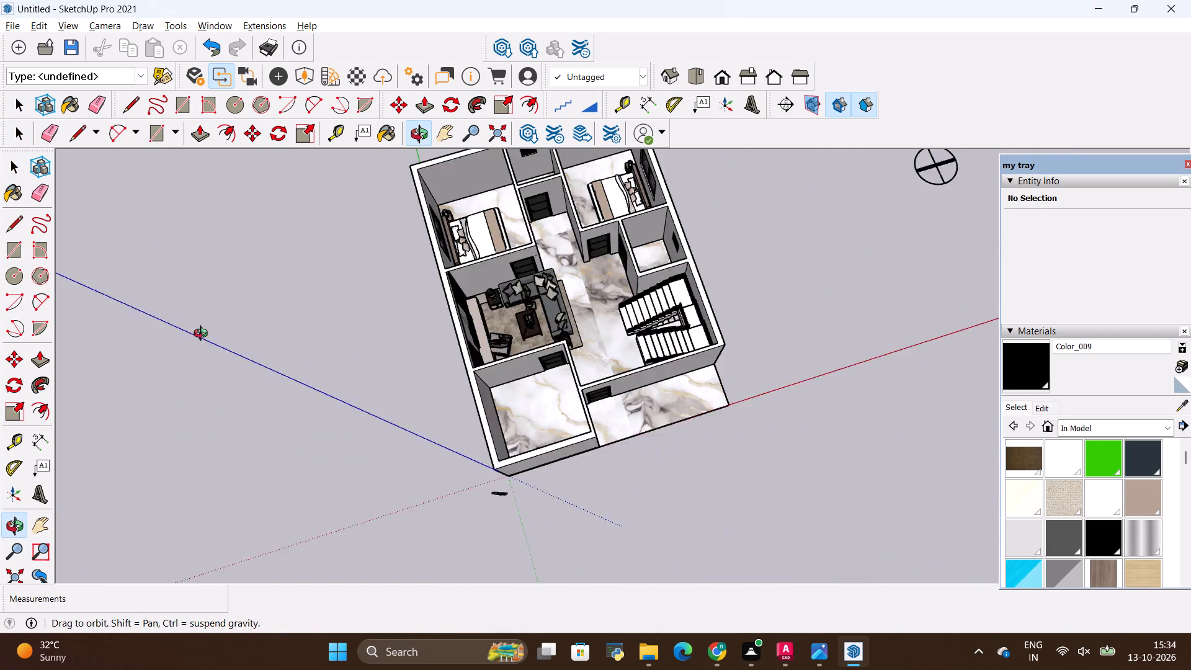
middle_click_drag(203, 335, 195, 329)
scroll(452, 375, "down", 6)
scroll(544, 367, "down", 6)
scroll(559, 230, "up", 9)
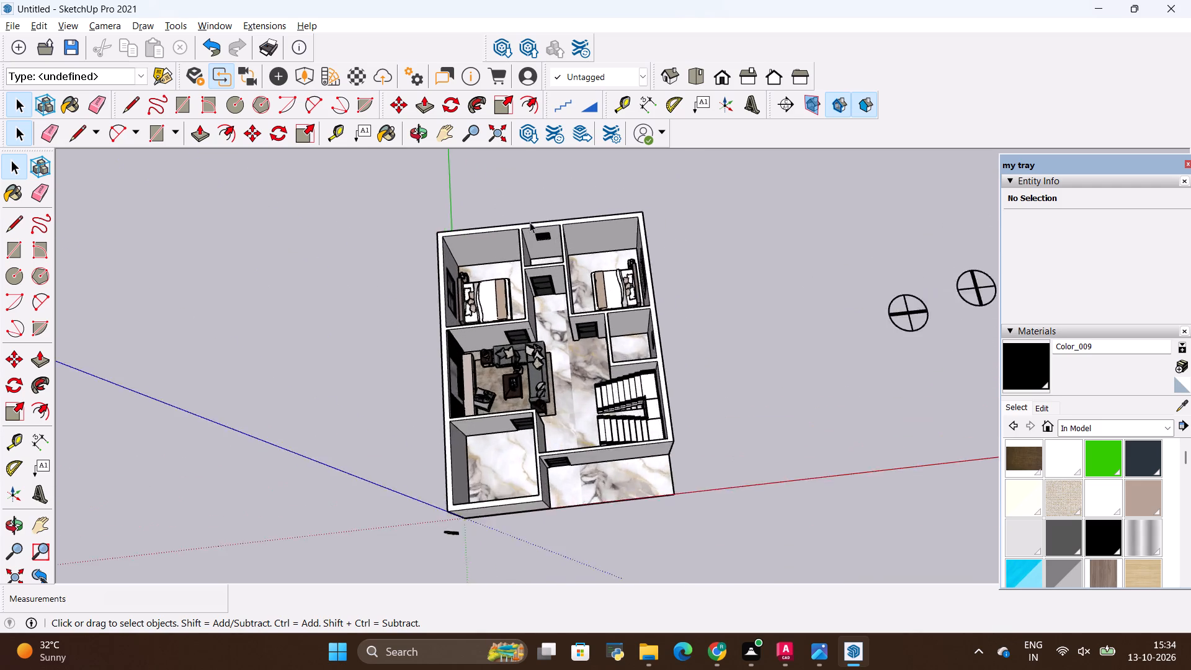
scroll(530, 222, "up", 14)
scroll(601, 289, "down", 5)
middle_click_drag(866, 351, 862, 371)
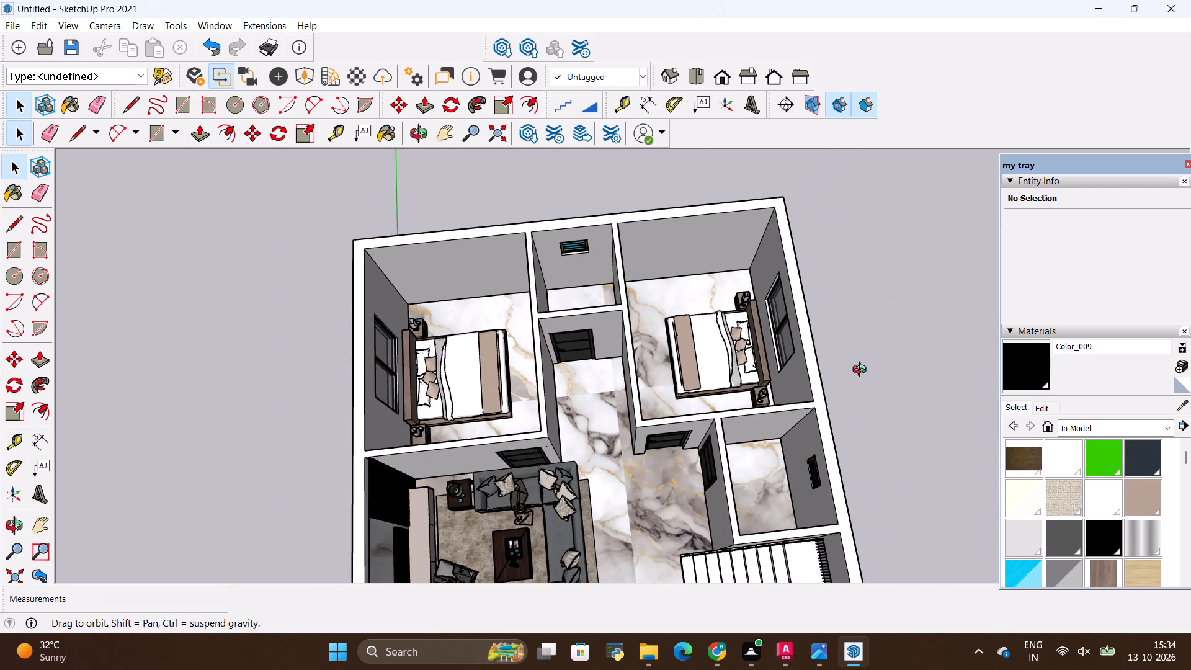
middle_click_drag(862, 371, 832, 480)
scroll(588, 290, "up", 4)
middle_click_drag(607, 367, 744, 256)
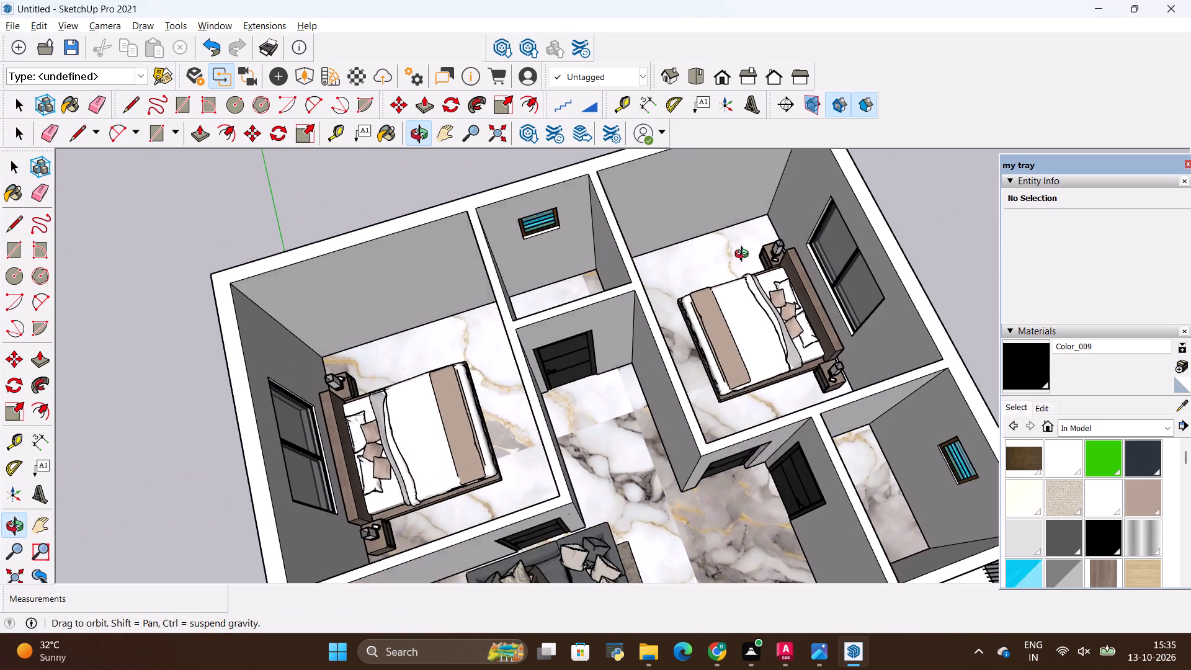
middle_click_drag(744, 256, 749, 326)
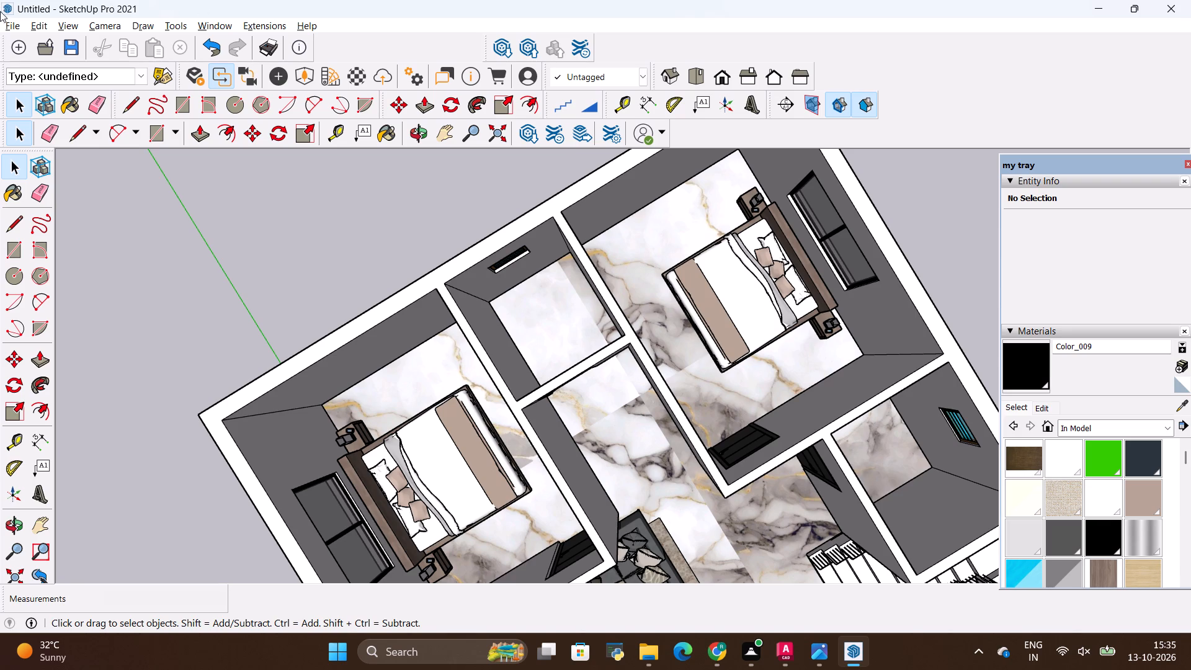
Import the CS300DRT toilet from the ALL 3D WAREHOUSE ITEMS folder and place it in the small bathroom between the bedrooms.
left_click(2, 29)
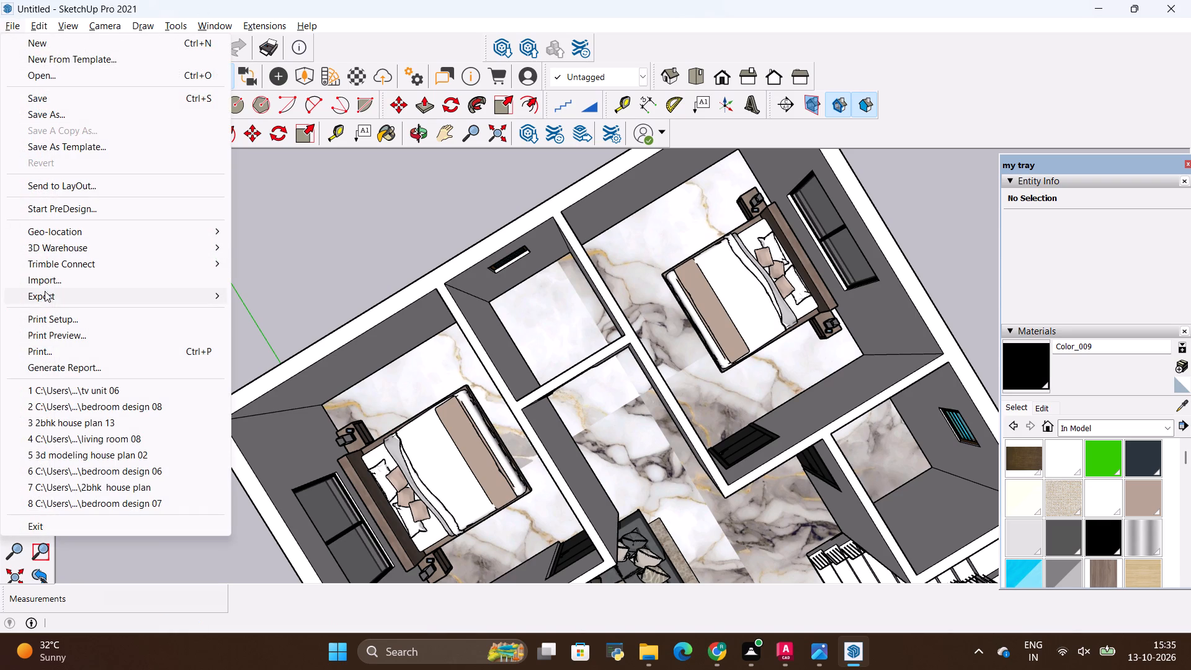
left_click(48, 285)
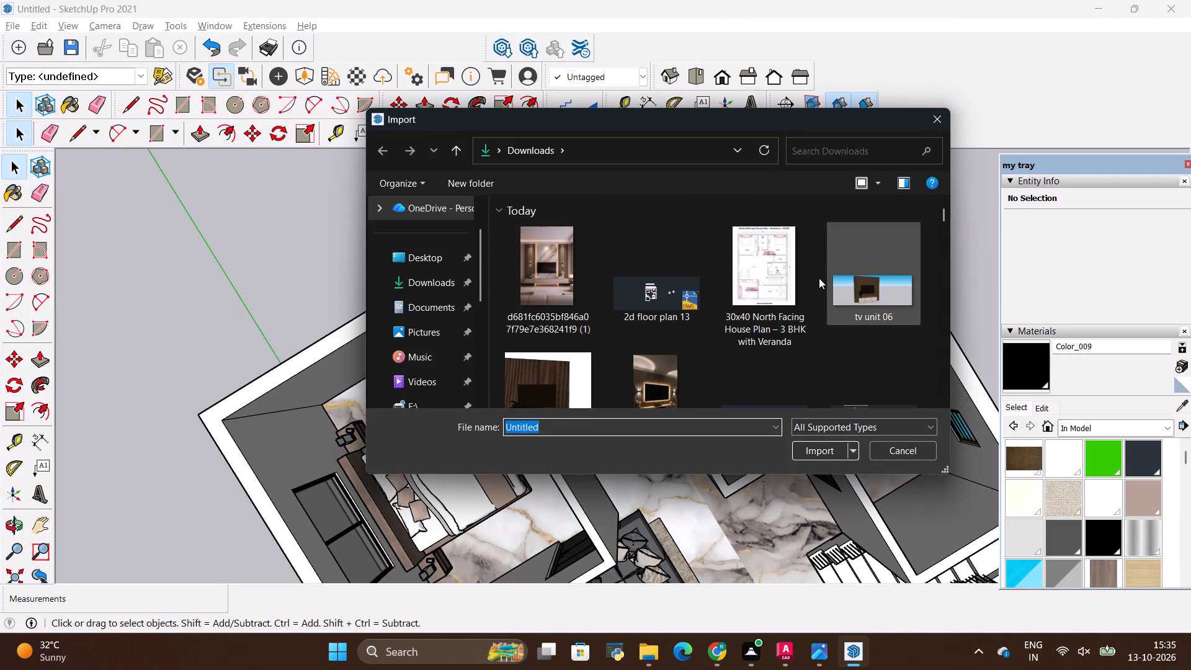
scroll(818, 278, "down", 3)
left_click(402, 278)
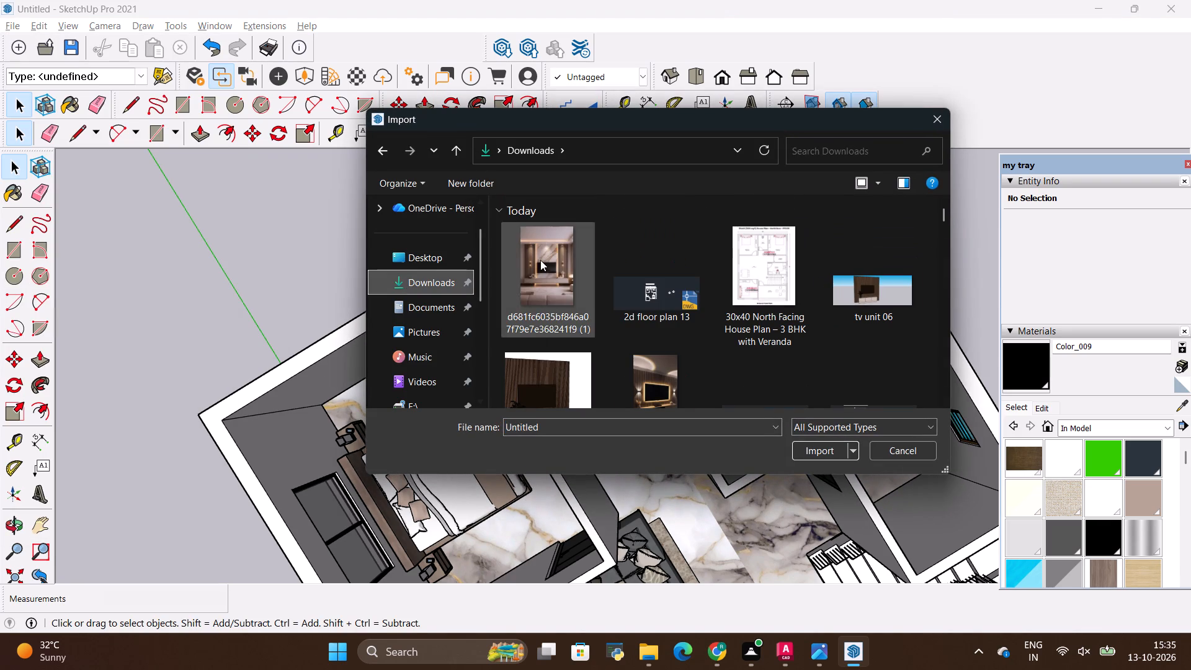
scroll(434, 345, "down", 2)
left_click(427, 311)
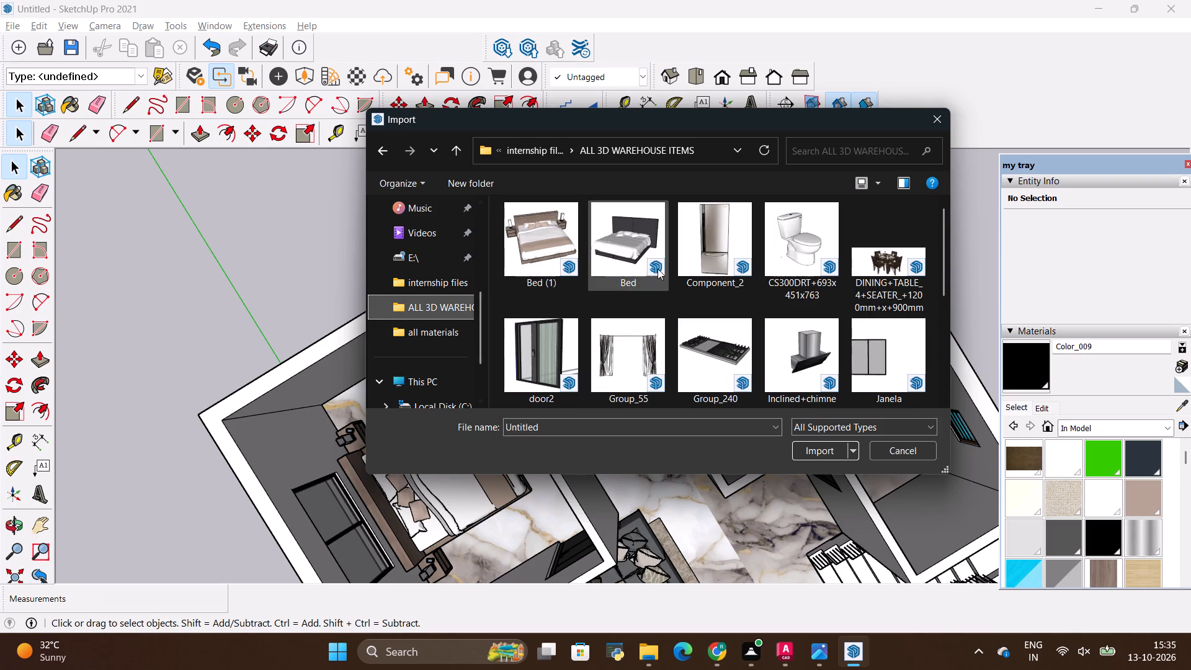
left_click(778, 243)
left_click(811, 445)
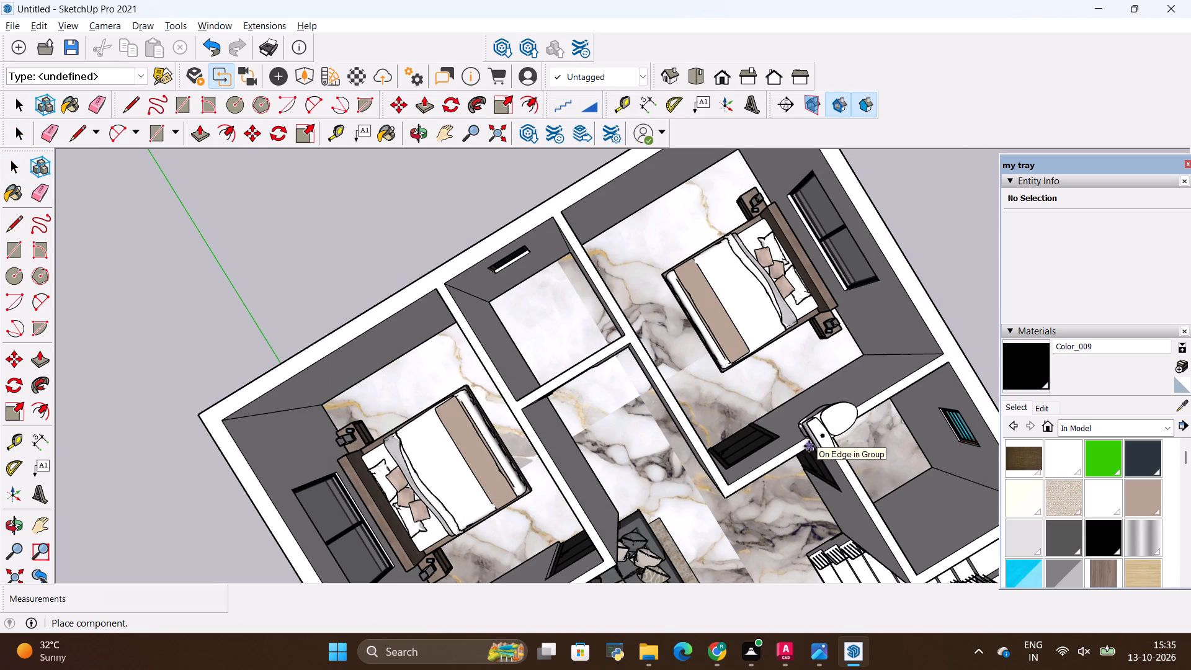
scroll(387, 308, "down", 6)
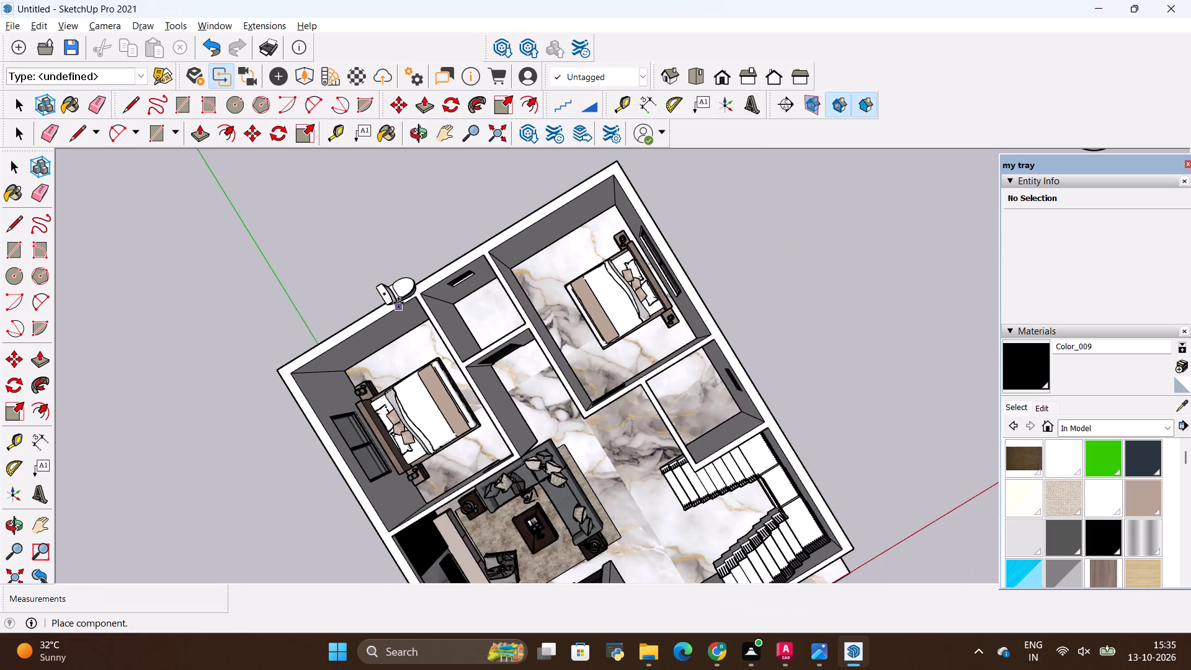
scroll(421, 301, "up", 20)
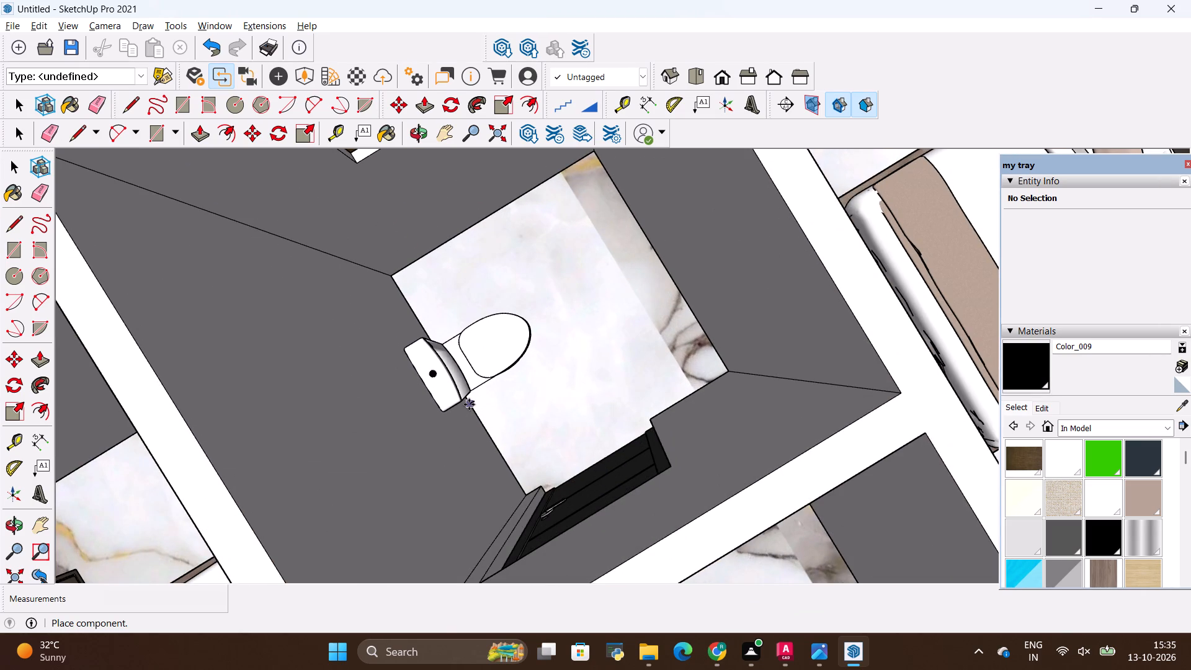
left_click(458, 409)
Move the toilet about 1 foot 3 inches so its back bottom corner meets the bathroom's wall and floor edge.
scroll(452, 419, "up", 8)
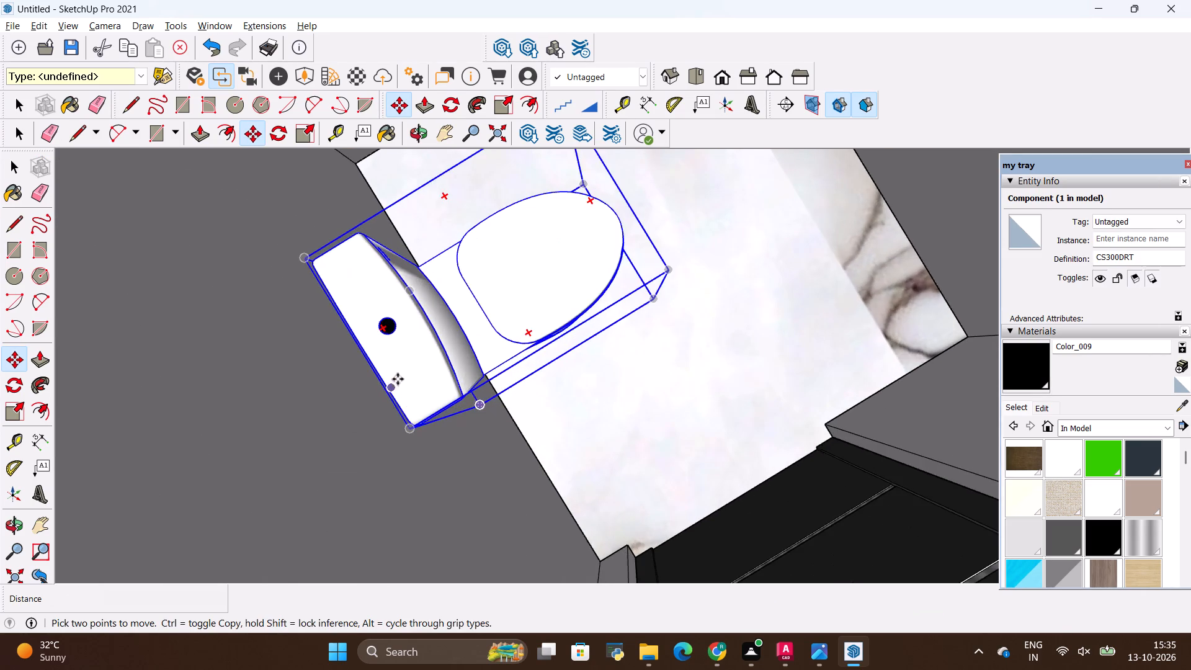
middle_click_drag(396, 379, 184, 336)
scroll(303, 194, "up", 9)
middle_click_drag(473, 324, 138, 146)
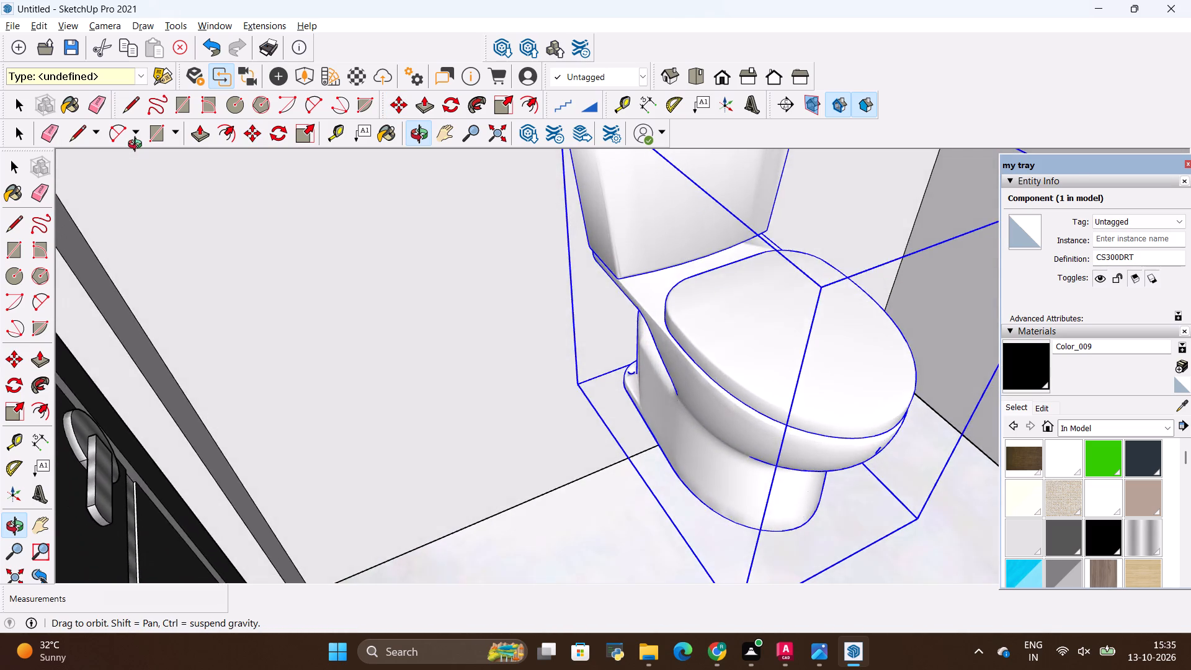
middle_click_drag(138, 146, 221, 254)
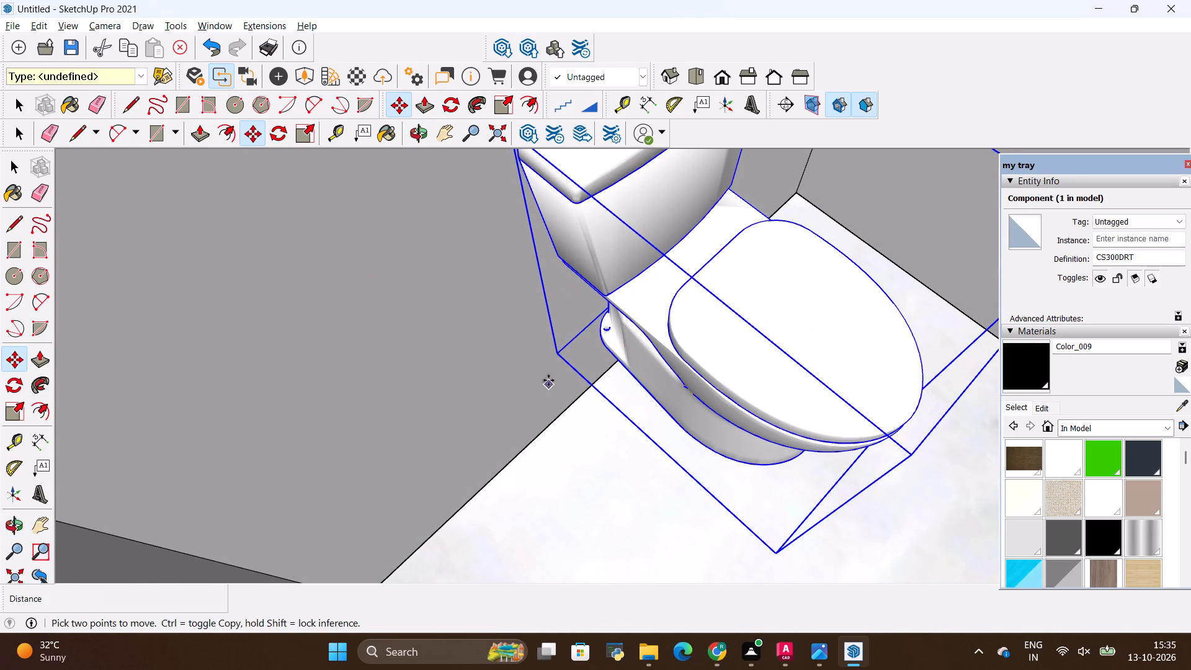
left_click(553, 354)
left_click(571, 415)
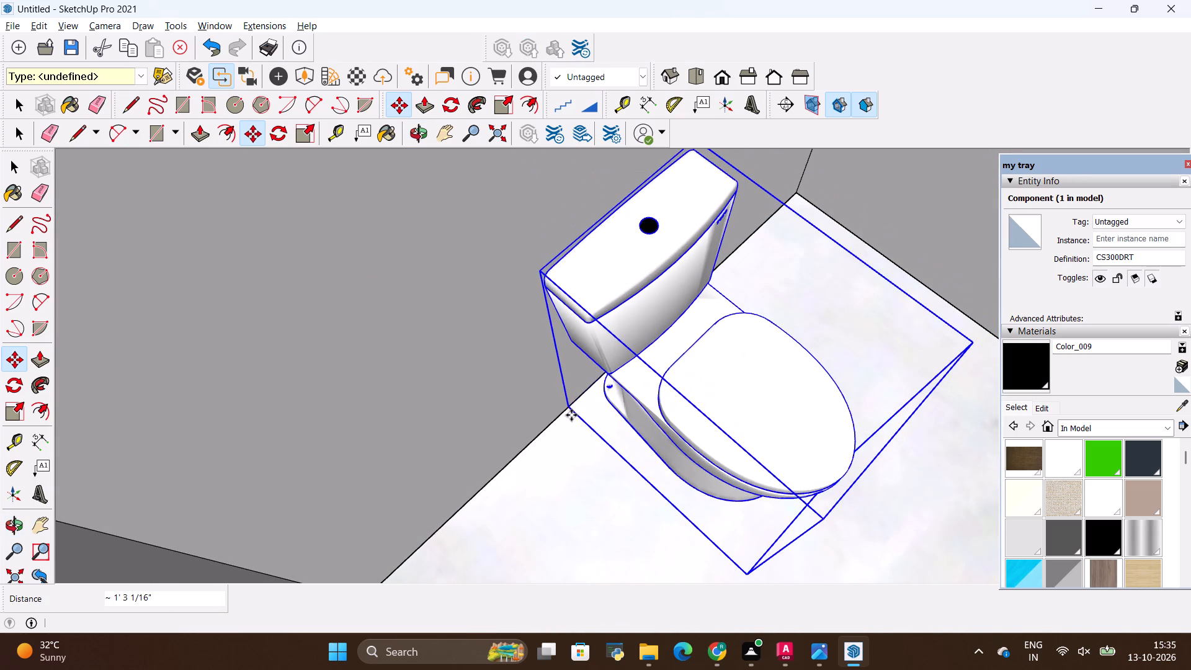
Scale the toilet up uniformly by a factor of about 1.26 from its top front corner.
scroll(489, 428, "down", 14)
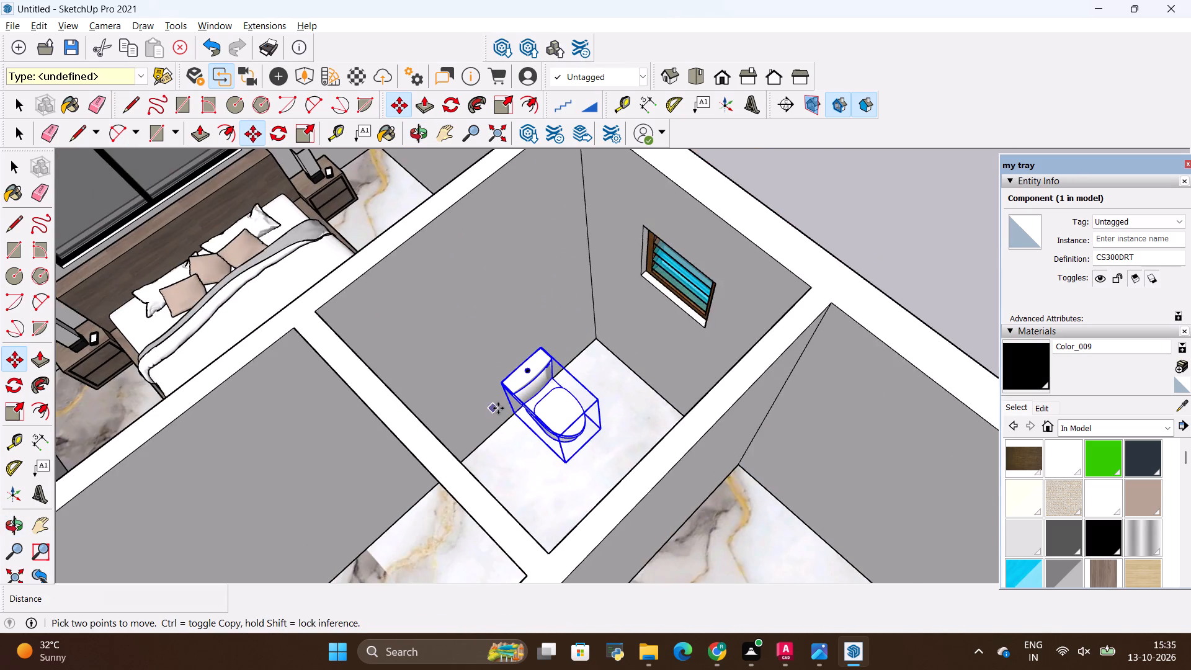
scroll(502, 408, "up", 2)
key("s")
left_click(622, 395)
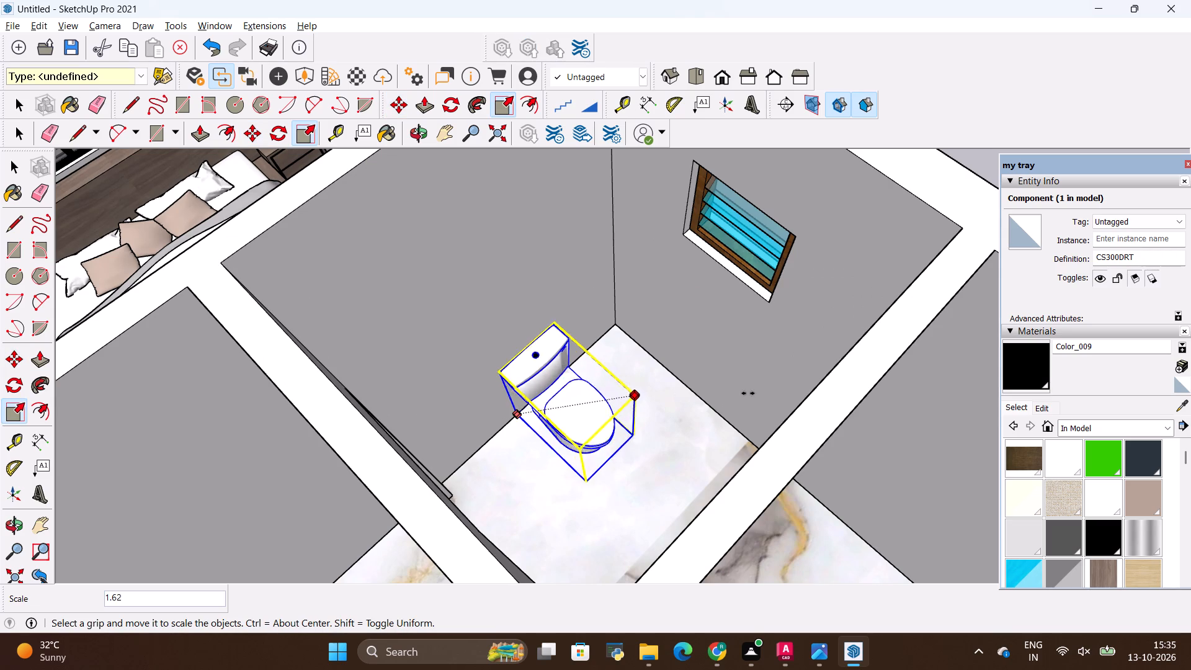
left_click(657, 402)
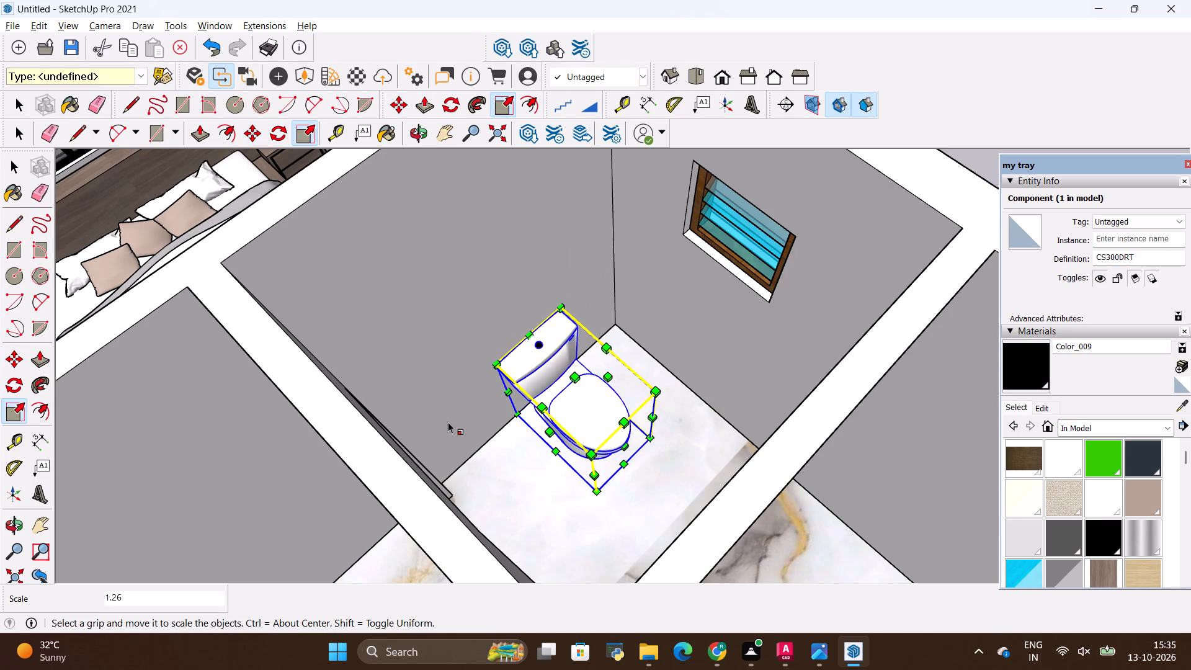
key("space")
left_click(448, 422)
Copy the toilet from the small bathroom to the open ground outside the house, beyond the bathroom's window wall.
scroll(447, 422, "down", 15)
scroll(447, 416, "down", 6)
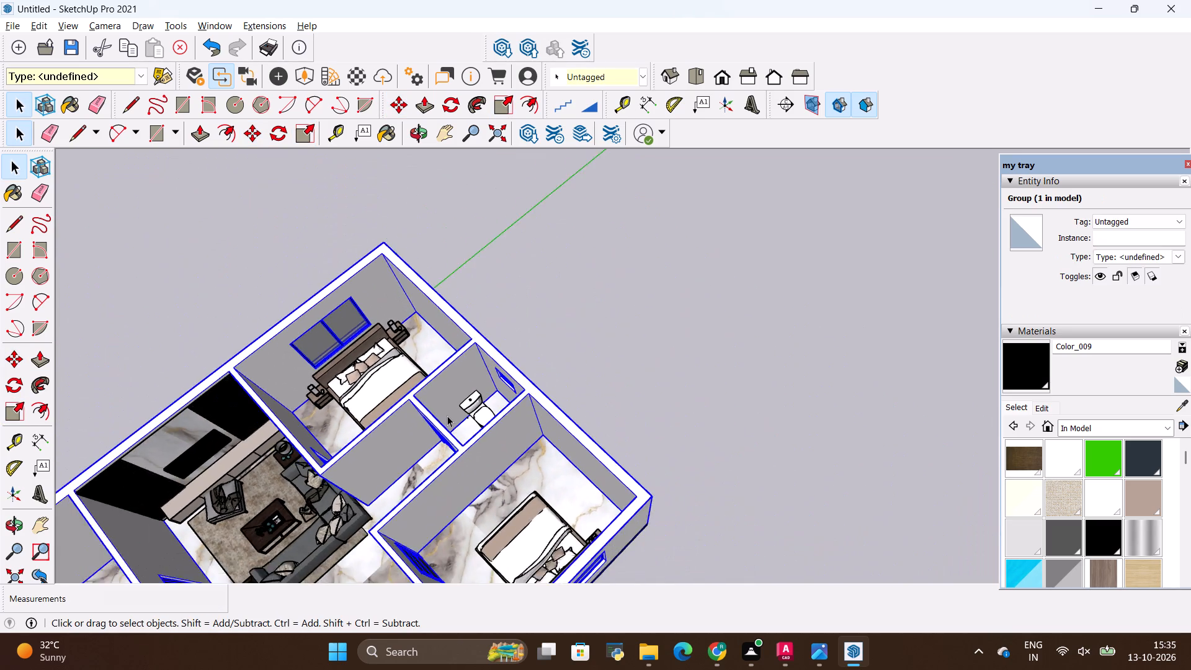
scroll(447, 416, "down", 14)
middle_click_drag(430, 442, 634, 321)
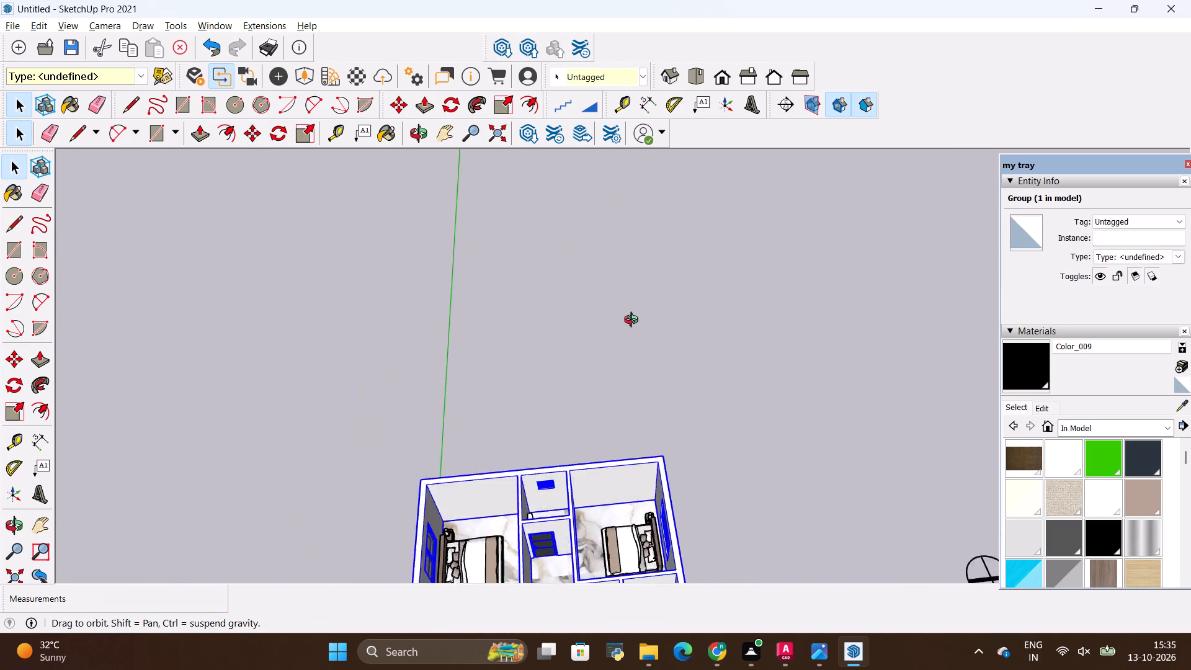
middle_click_drag(634, 321, 560, 295)
scroll(560, 295, "down", 9)
middle_click_drag(315, 385, 648, 584)
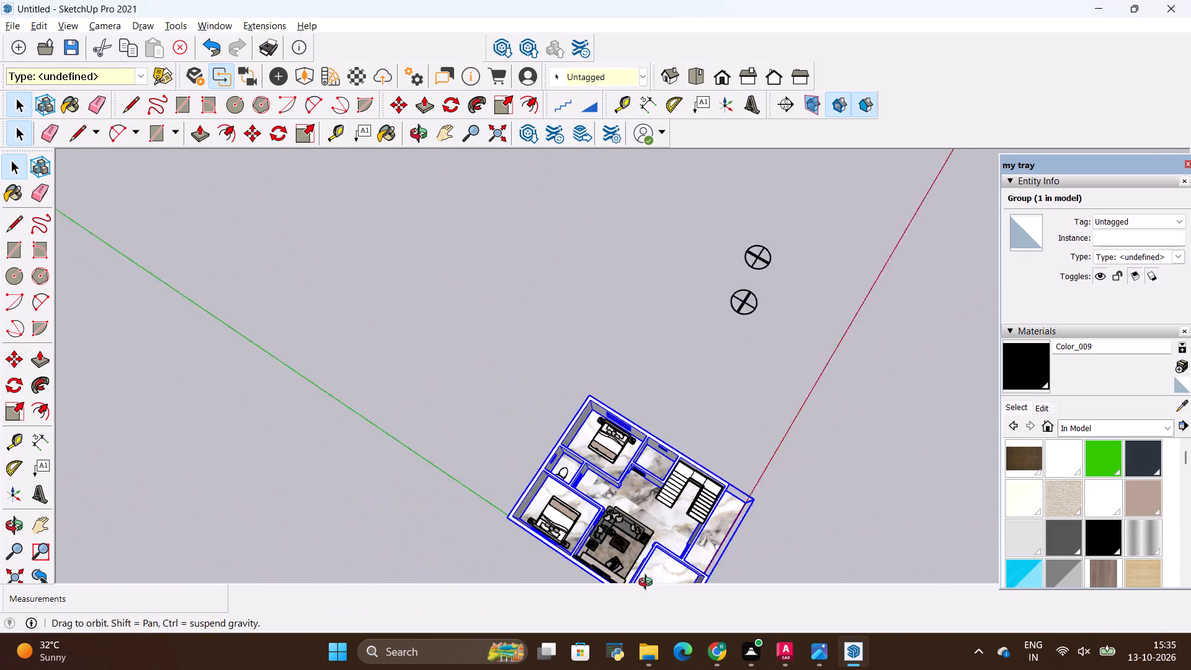
middle_click_drag(648, 584, 659, 572)
key("space")
left_click(438, 363)
scroll(697, 448, "up", 14)
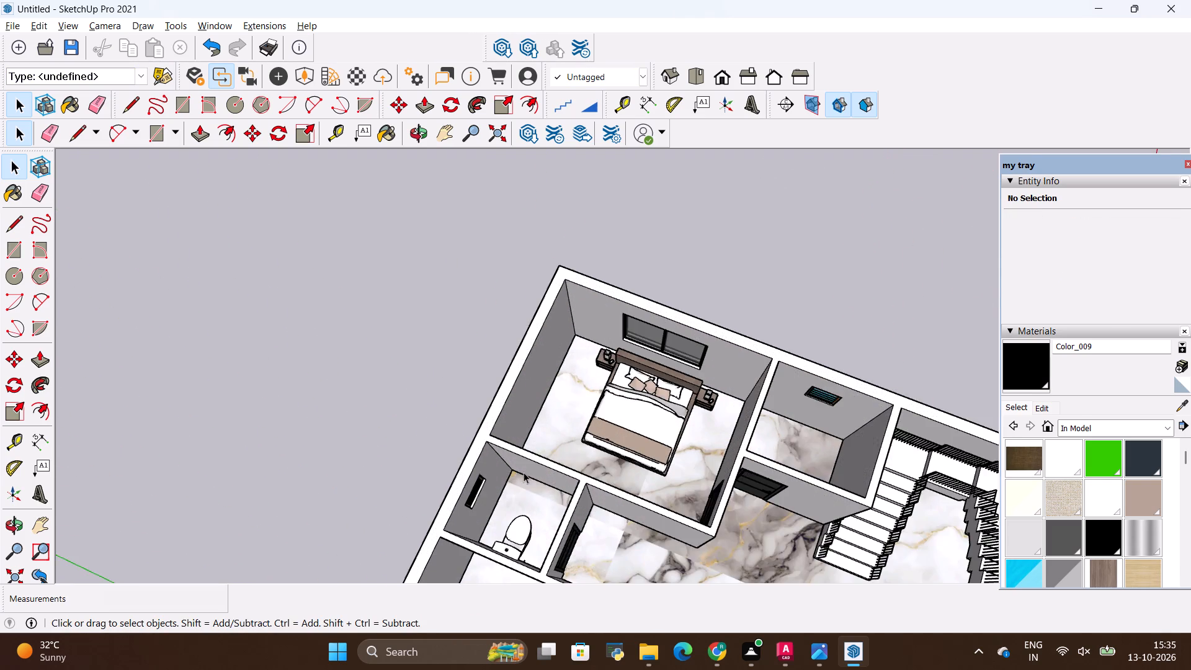
scroll(375, 398, "down", 5)
scroll(480, 496, "up", 7)
left_click(476, 494)
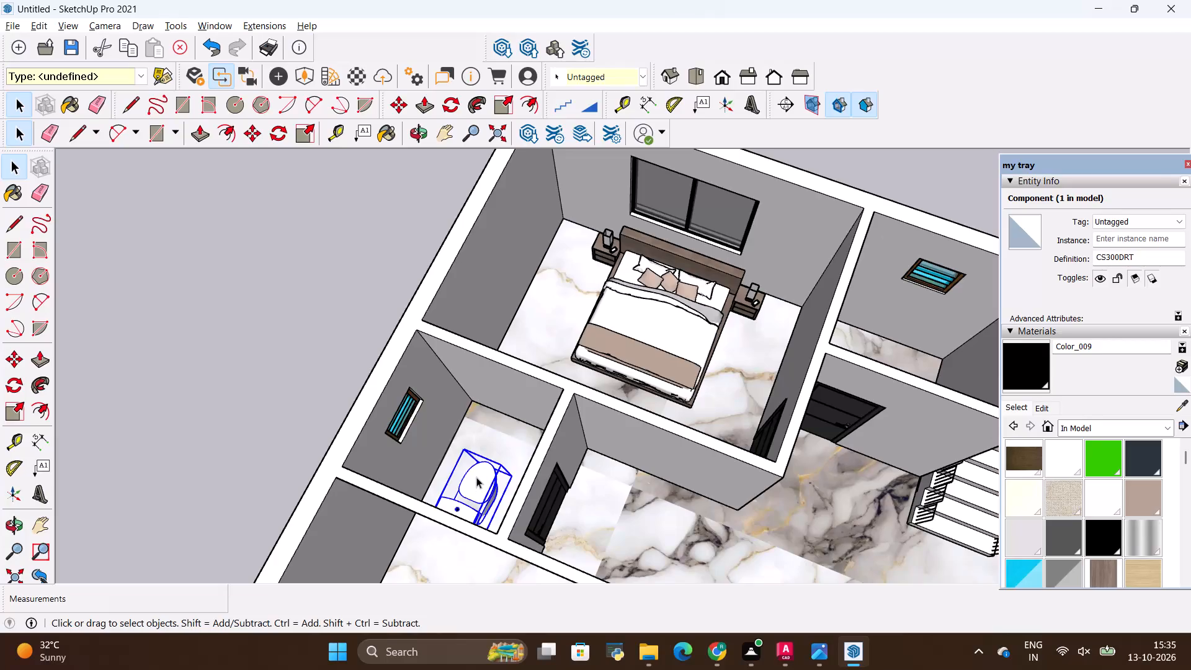
key("m")
left_click(468, 455)
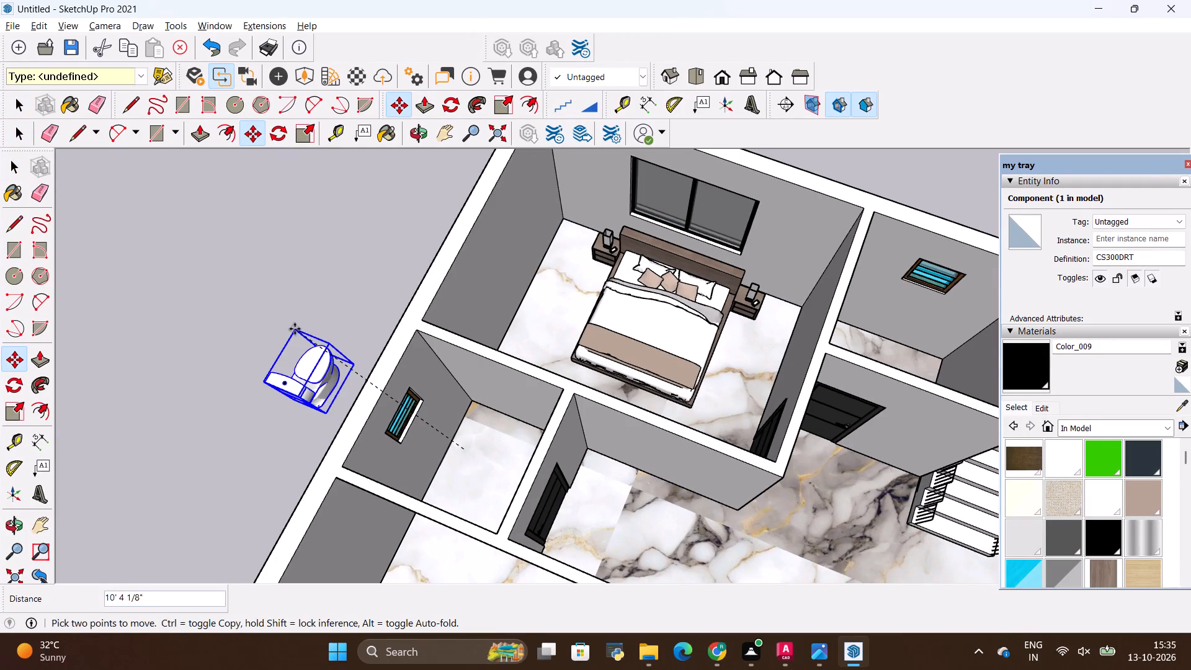
left_click(253, 301)
Rotate the copied toilet outside the house 180 degrees in the horizontal plane.
scroll(437, 378, "down", 9)
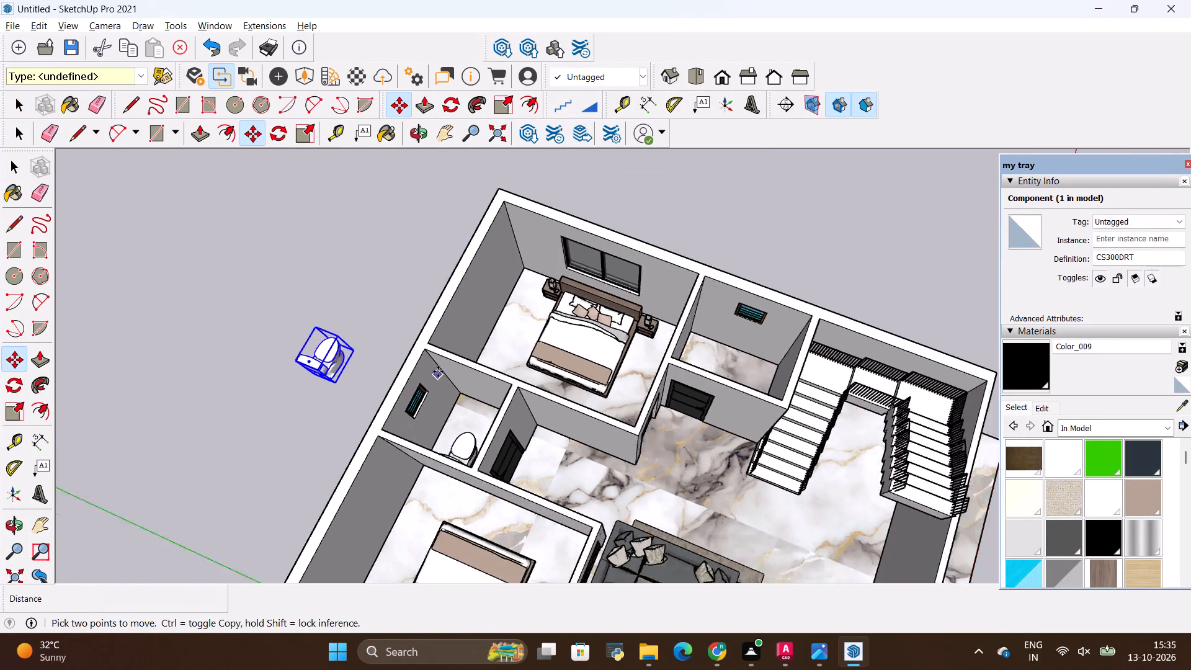
scroll(438, 372, "down", 2)
middle_click_drag(474, 365, 505, 386)
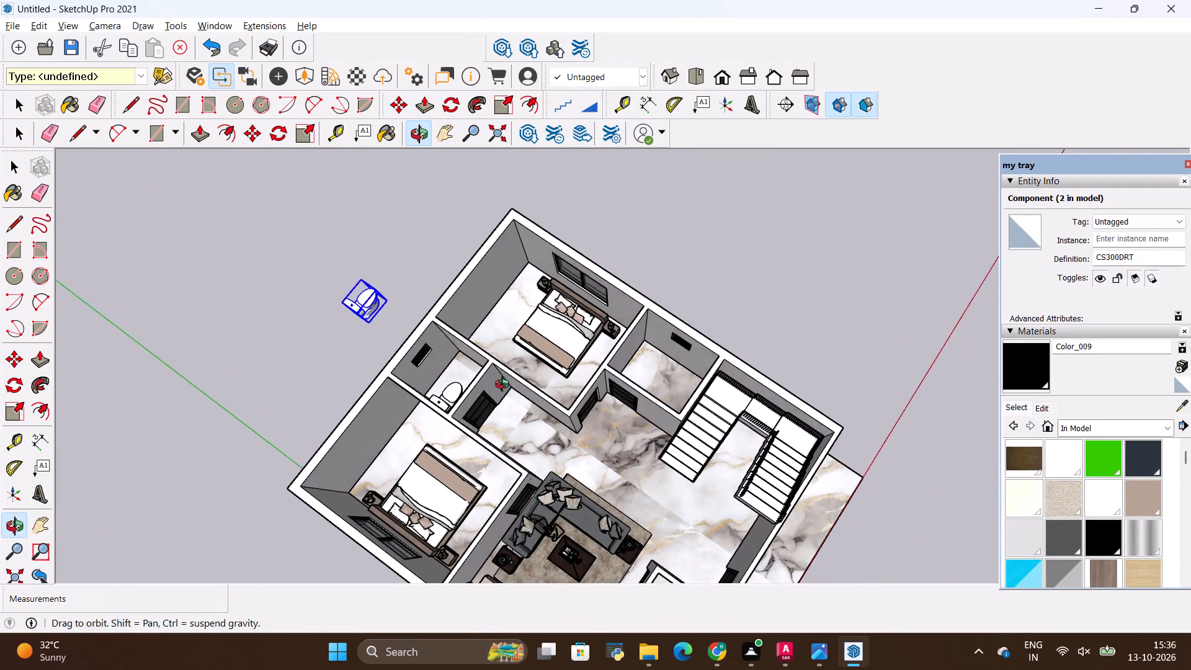
middle_click_drag(505, 386, 507, 371)
scroll(417, 300, "up", 8)
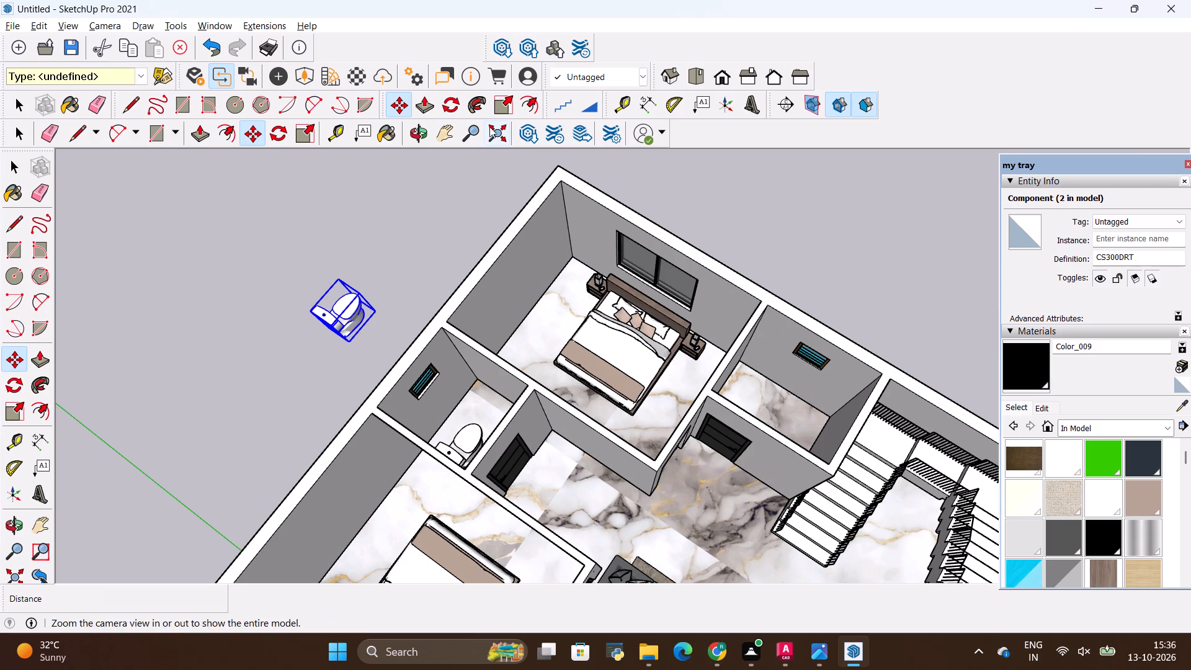
left_click(447, 107)
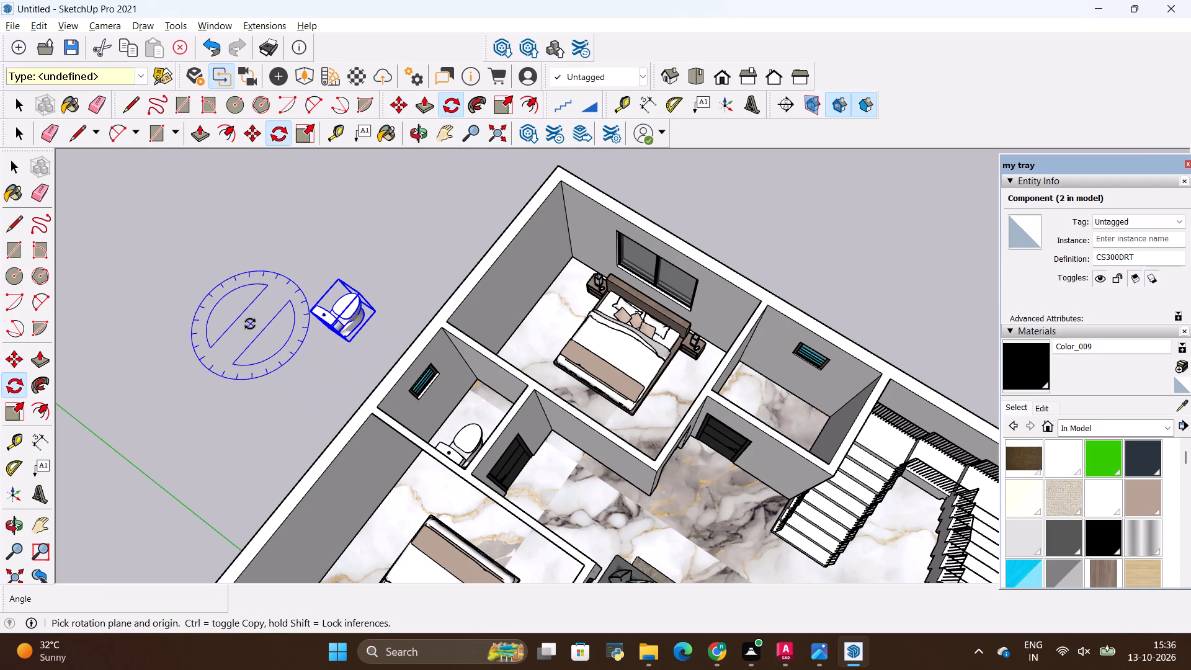
left_click(250, 324)
left_click(341, 226)
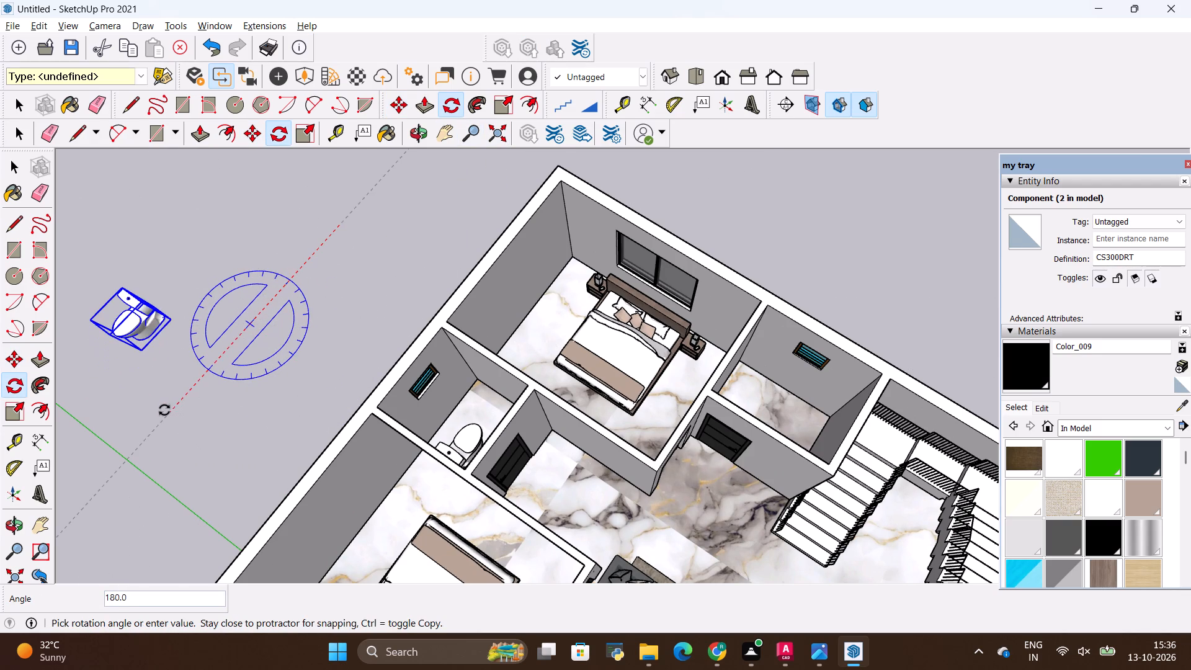
left_click(164, 410)
key("v")
left_click(148, 358)
key("v")
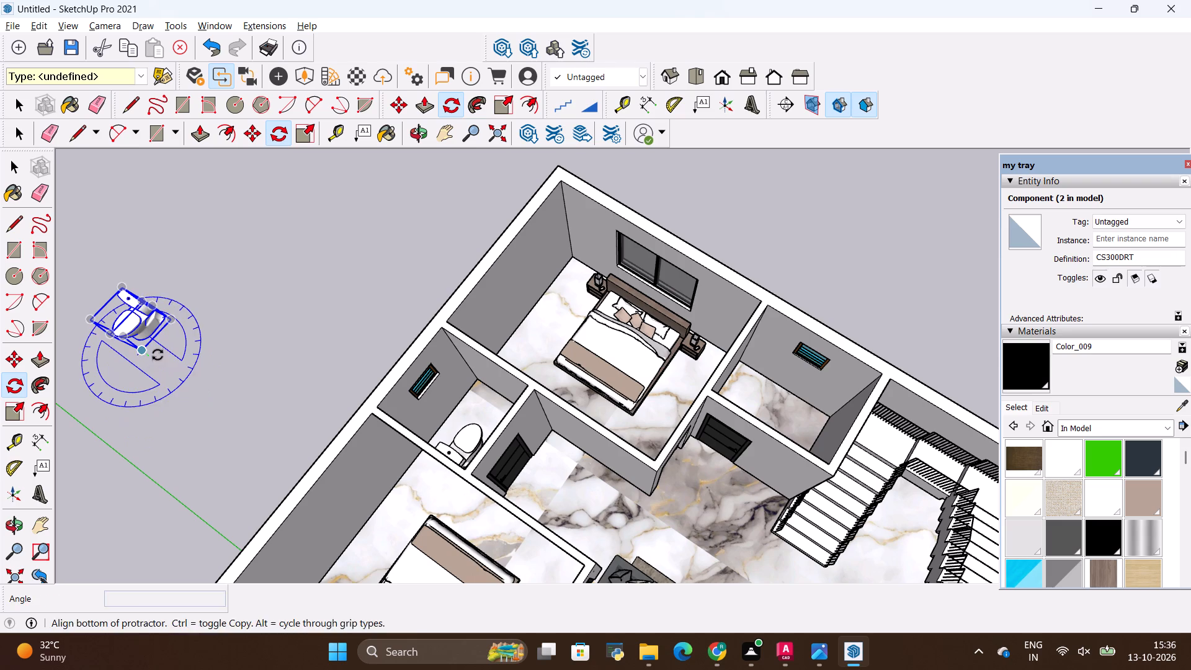
key("space")
left_click(163, 359)
Move the rotated toilet copy into the empty bathroom beside the staircase, with its tank against the outer wall below the window.
left_click(144, 324)
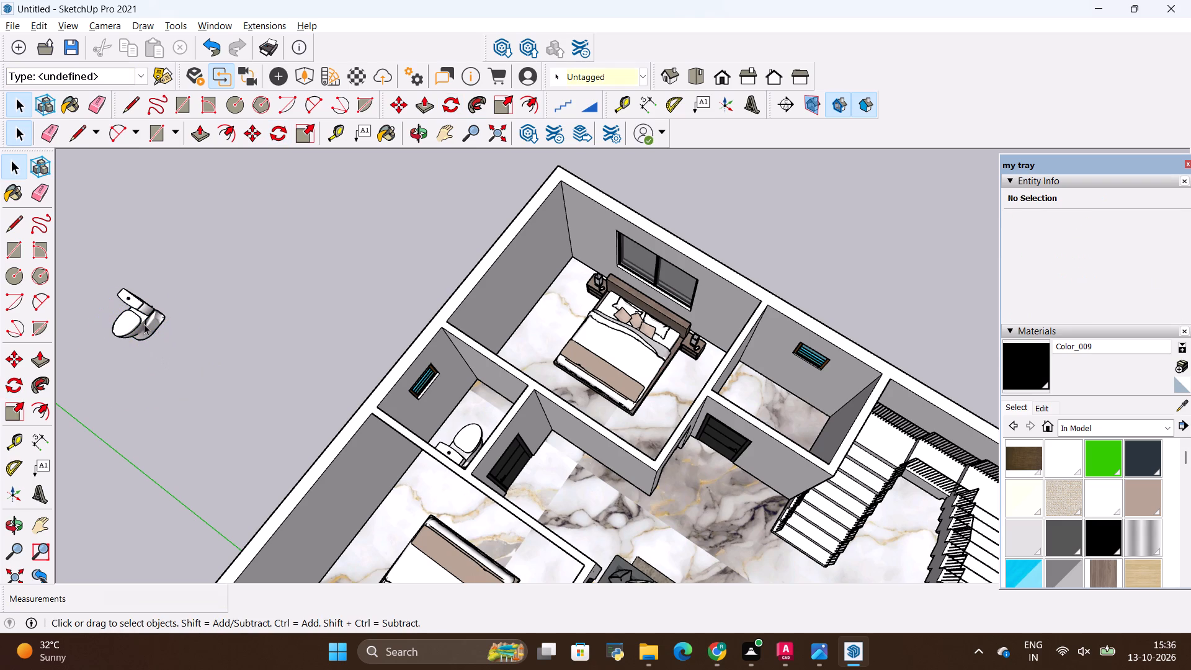
key("m")
left_click(173, 322)
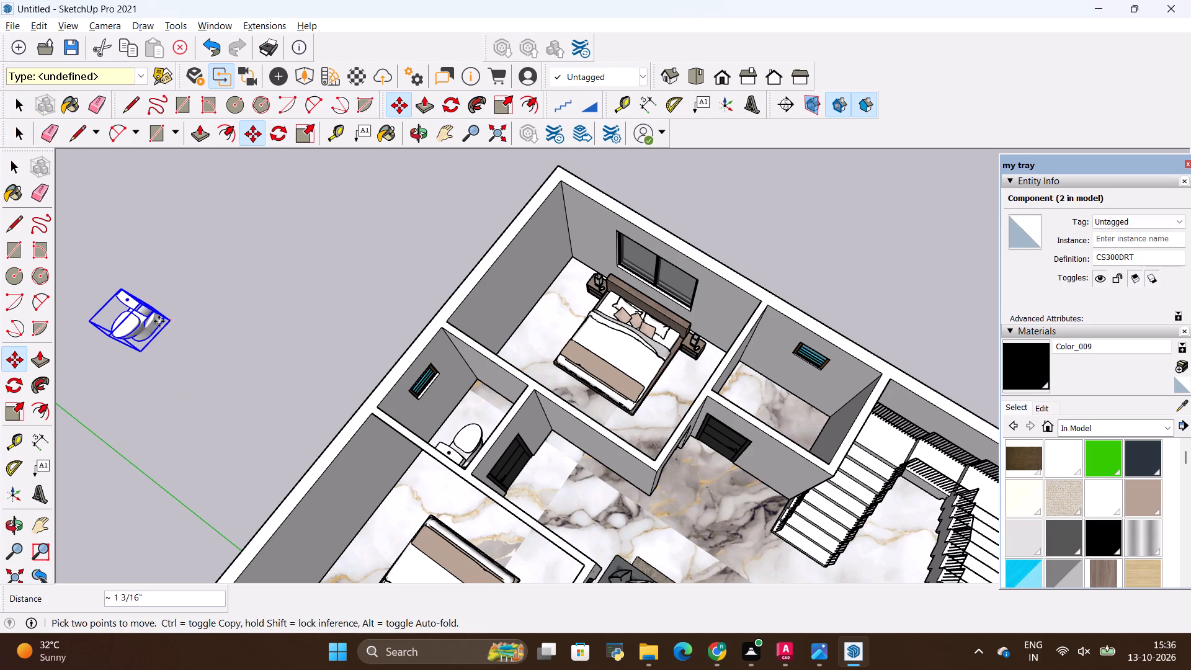
scroll(159, 315, "down", 12)
scroll(698, 372, "up", 7)
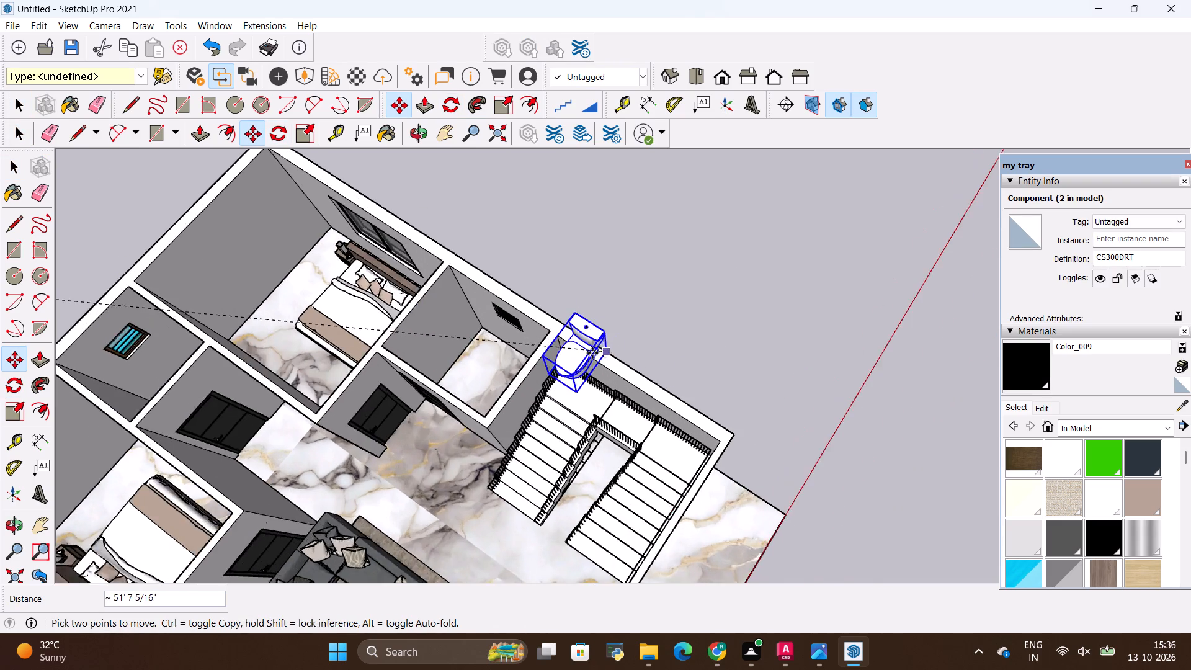
scroll(592, 353, "up", 4)
scroll(634, 349, "down", 5)
middle_click_drag(444, 406, 576, 438)
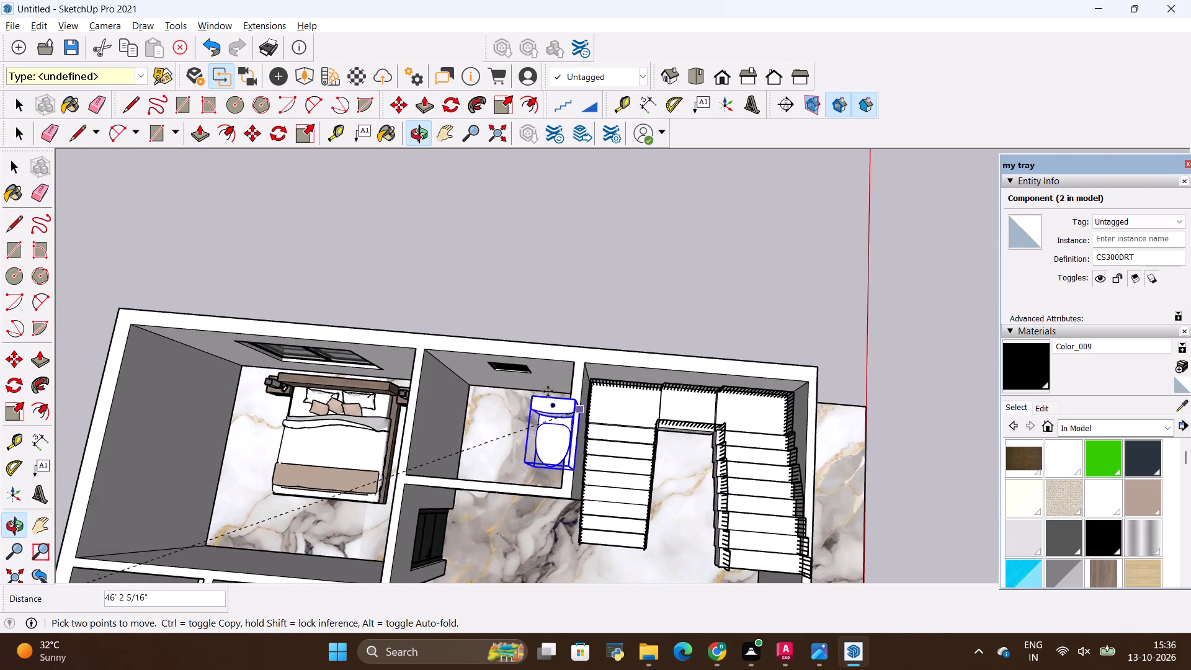
scroll(532, 388, "up", 12)
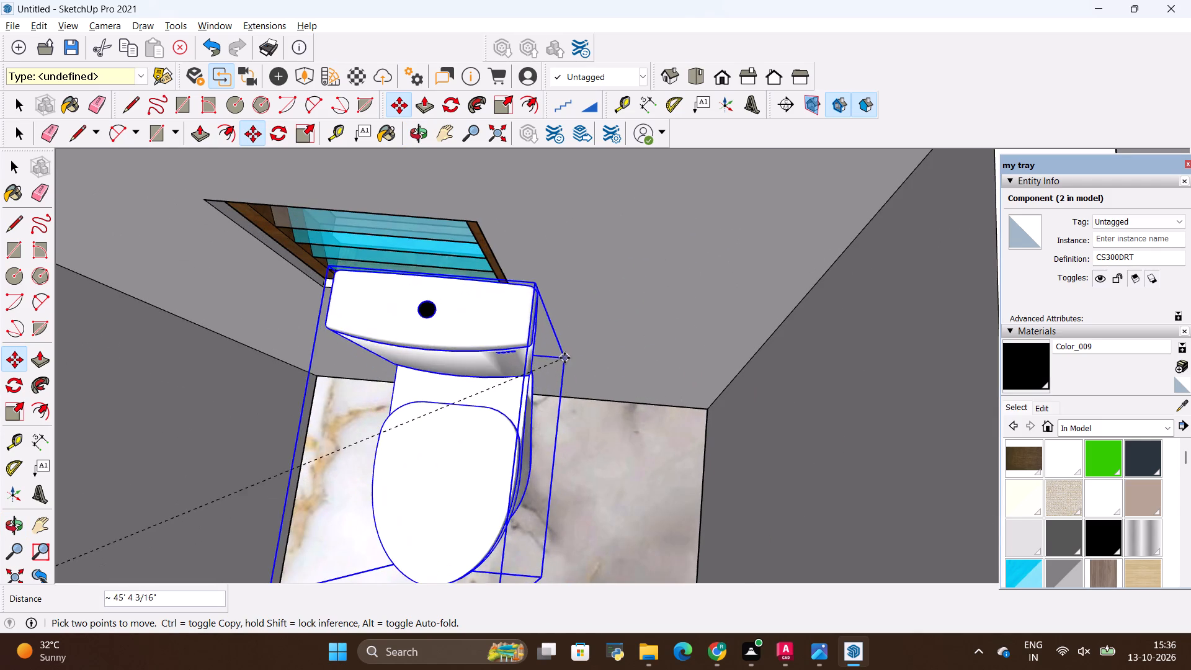
left_click(579, 395)
Examine the second toilet's placement and the surrounding bathrooms, bedrooms, staircase and hall from several angles.
scroll(583, 395, "down", 11)
middle_click_drag(590, 424, 703, 321)
scroll(399, 325, "up", 3)
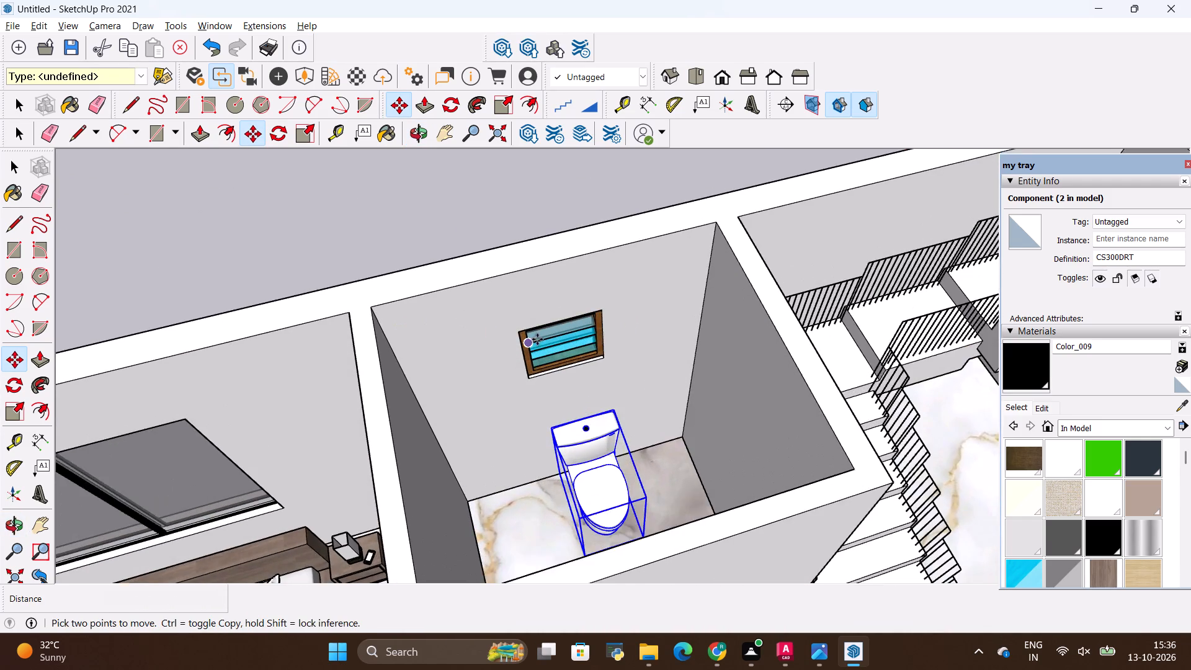
scroll(537, 339, "up", 3)
scroll(535, 405, "down", 5)
key("space")
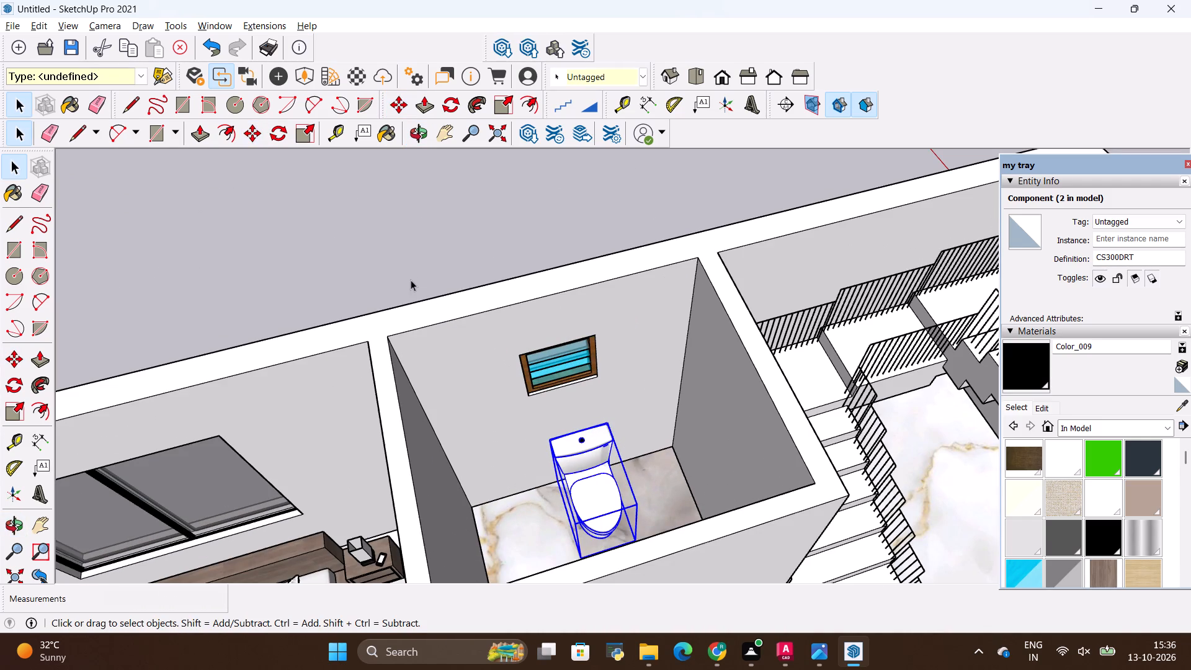
left_click(411, 280)
scroll(417, 280, "down", 6)
scroll(537, 344, "down", 5)
middle_click_drag(536, 347, 901, 375)
scroll(582, 478, "up", 1)
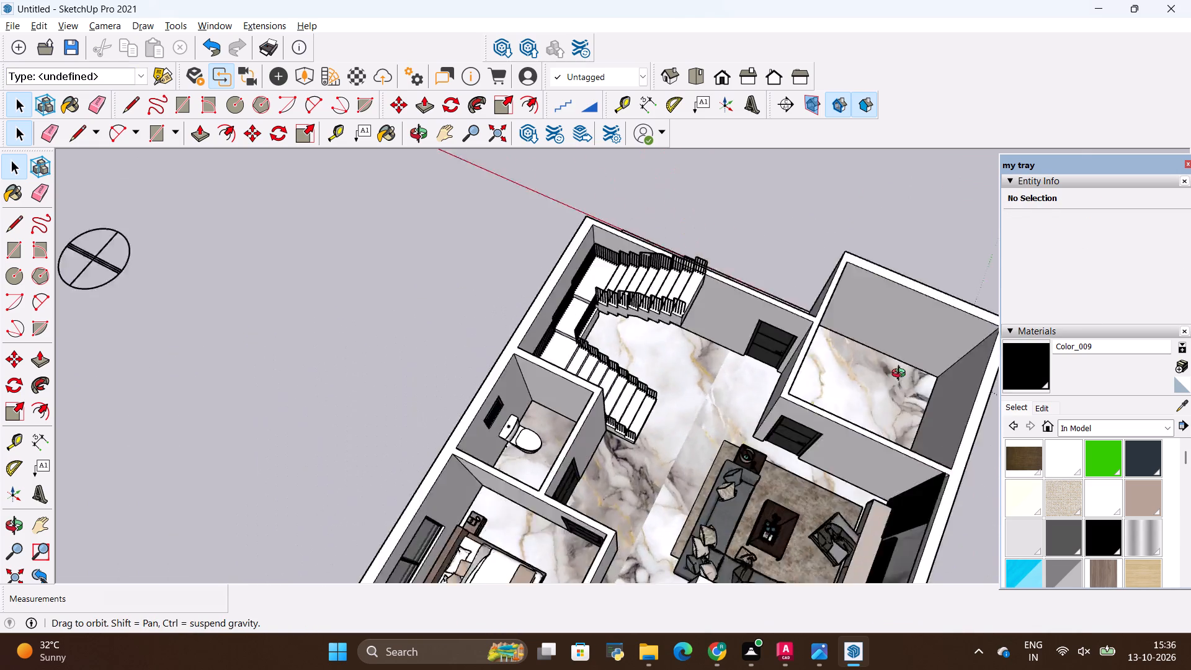
middle_click_drag(901, 375, 443, 431)
scroll(481, 378, "up", 4)
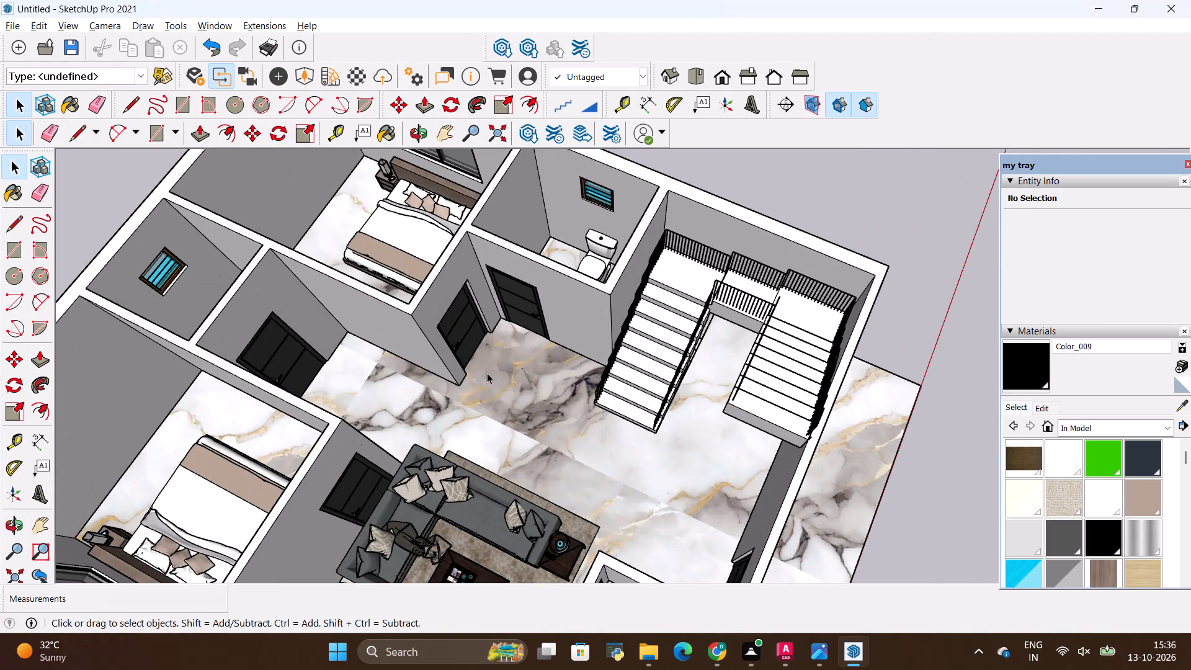
Examine the toilet beside the staircase, the adjoining bedroom and the small bathroom from above and close up.
middle_click_drag(487, 373, 679, 388)
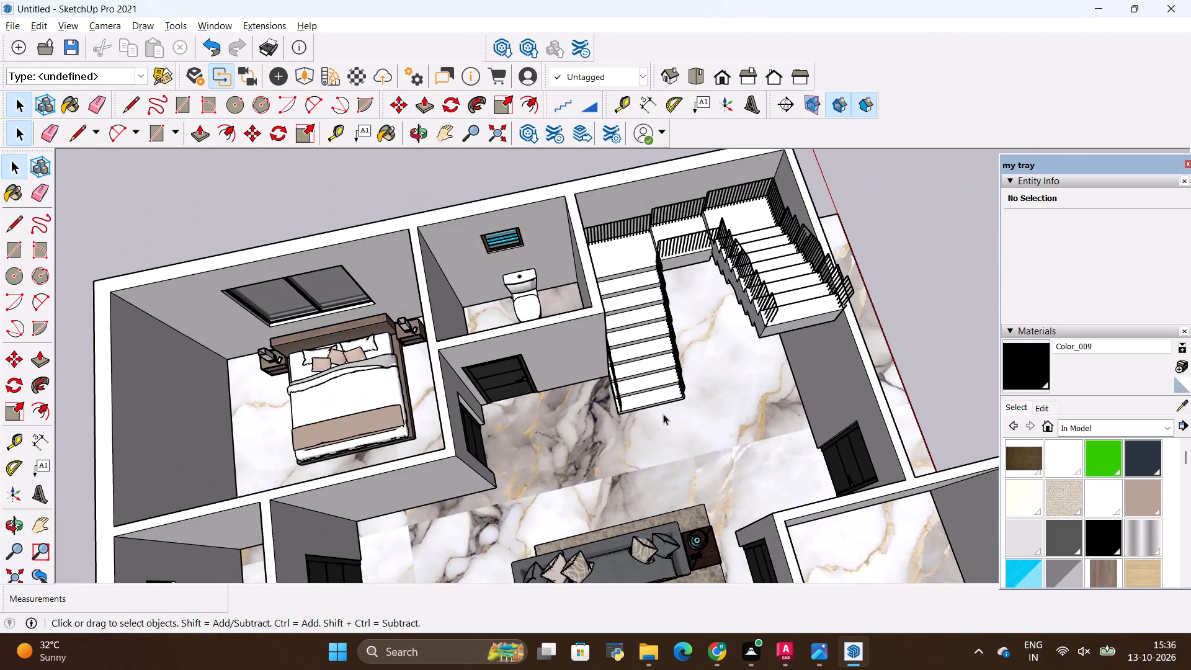
scroll(700, 465, "down", 5)
scroll(604, 435, "down", 5)
scroll(611, 415, "up", 2)
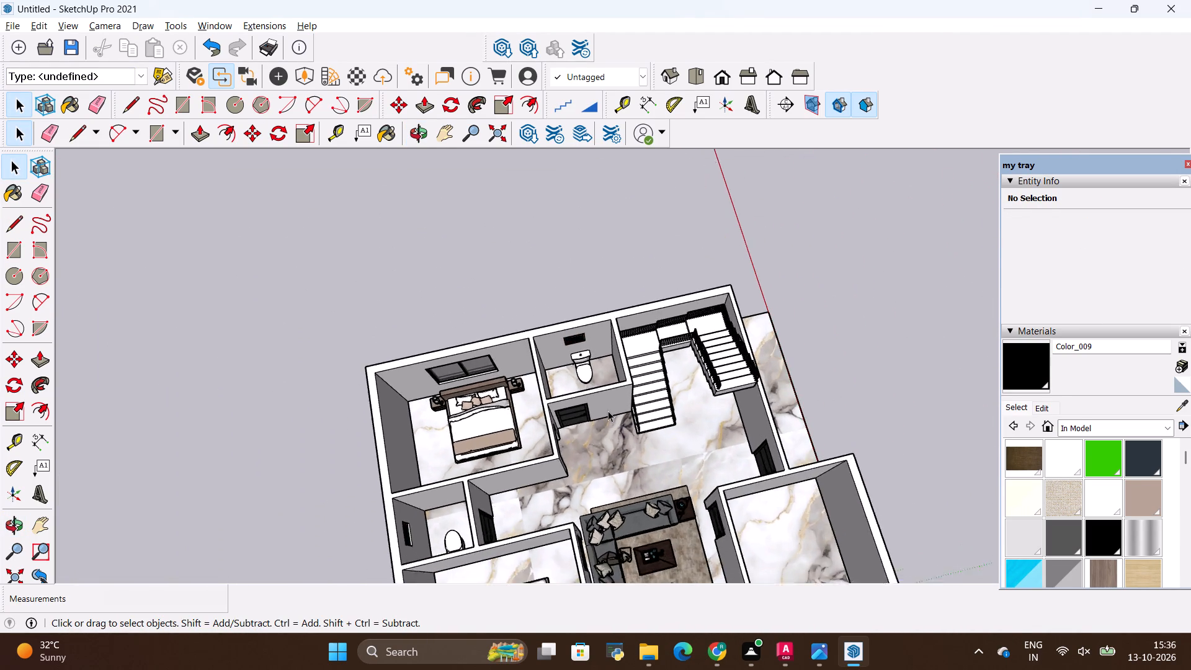
scroll(608, 411, "up", 1)
scroll(546, 362, "up", 2)
scroll(546, 362, "down", 9)
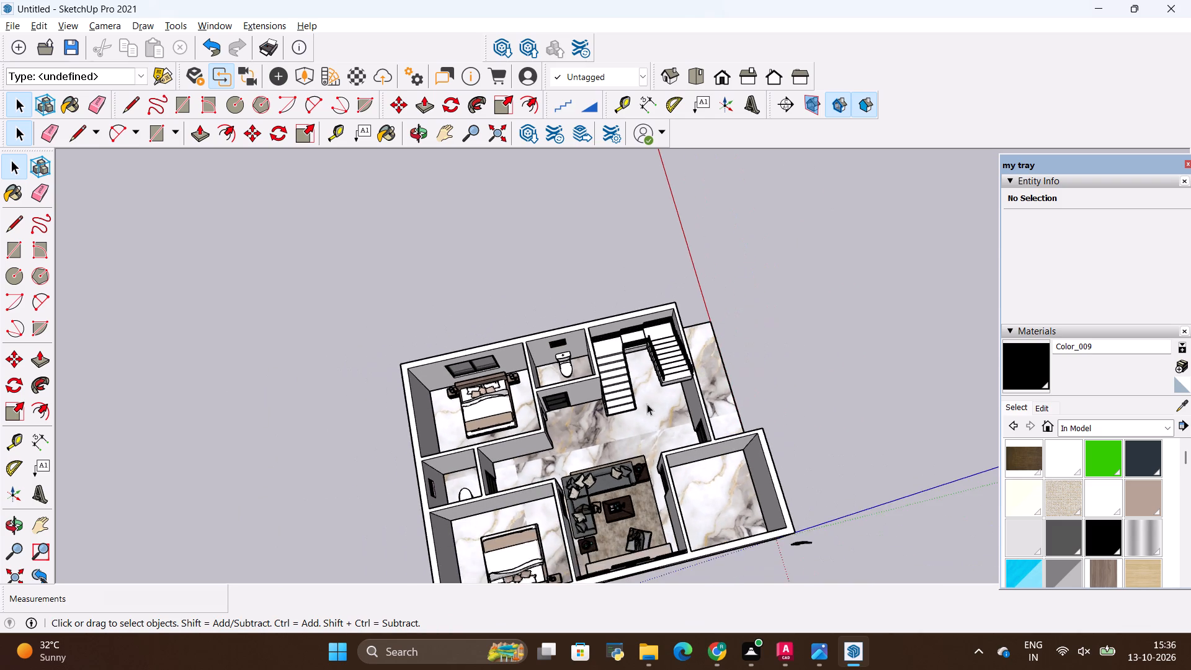
middle_click_drag(656, 403, 326, 426)
scroll(524, 471, "up", 1)
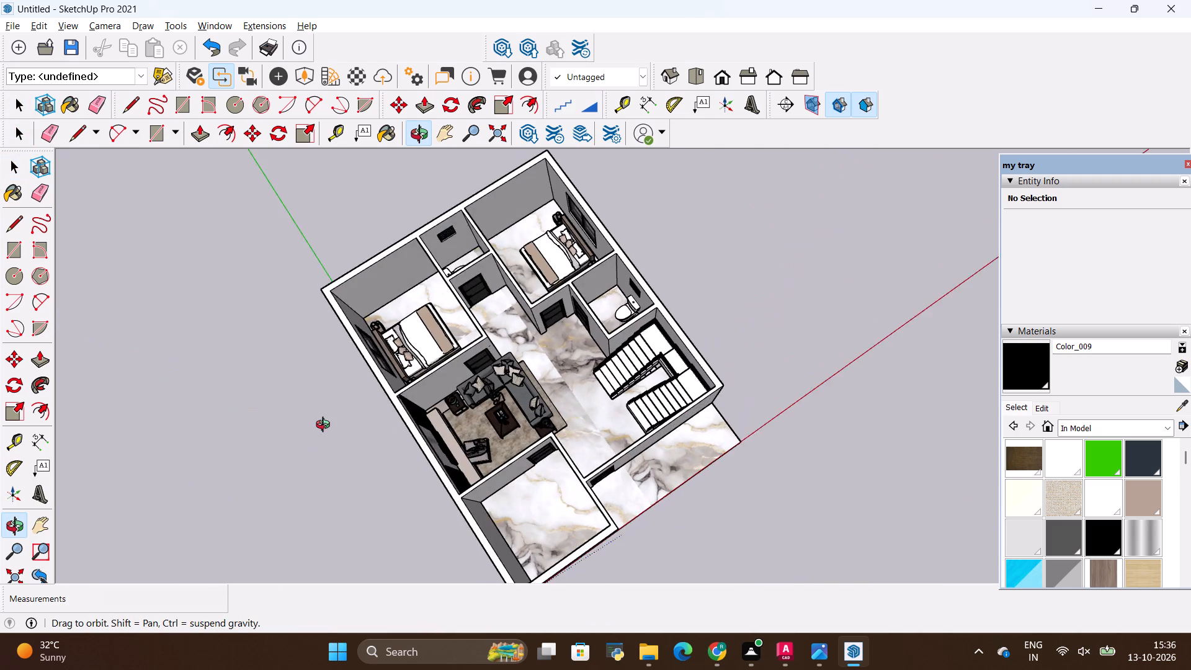
middle_click_drag(326, 426, 288, 411)
middle_click(280, 408)
middle_click_drag(280, 406, 730, 295)
middle_click_drag(729, 279, 595, 390)
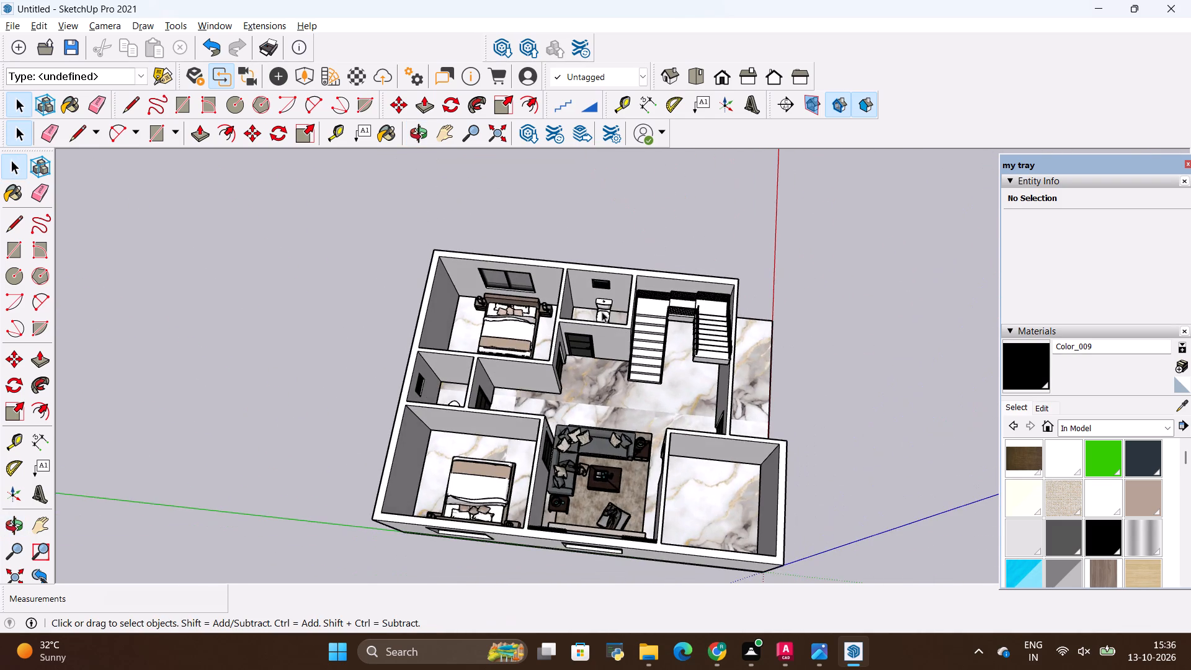
scroll(597, 285, "up", 16)
scroll(610, 252, "up", 5)
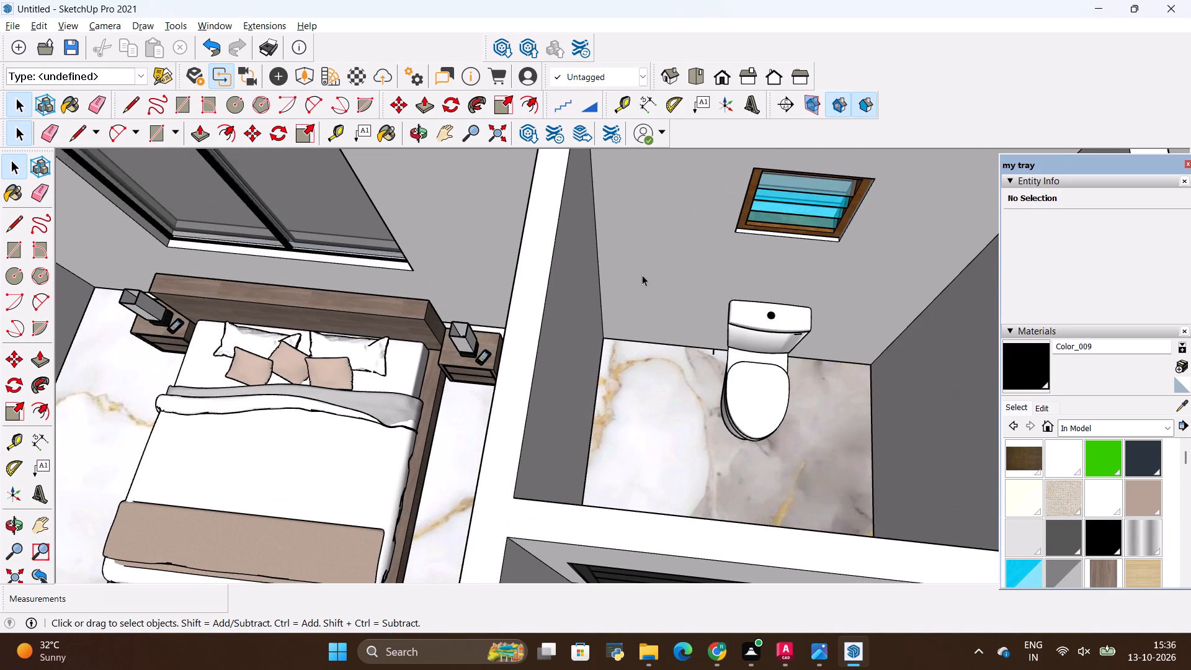
scroll(642, 277, "down", 18)
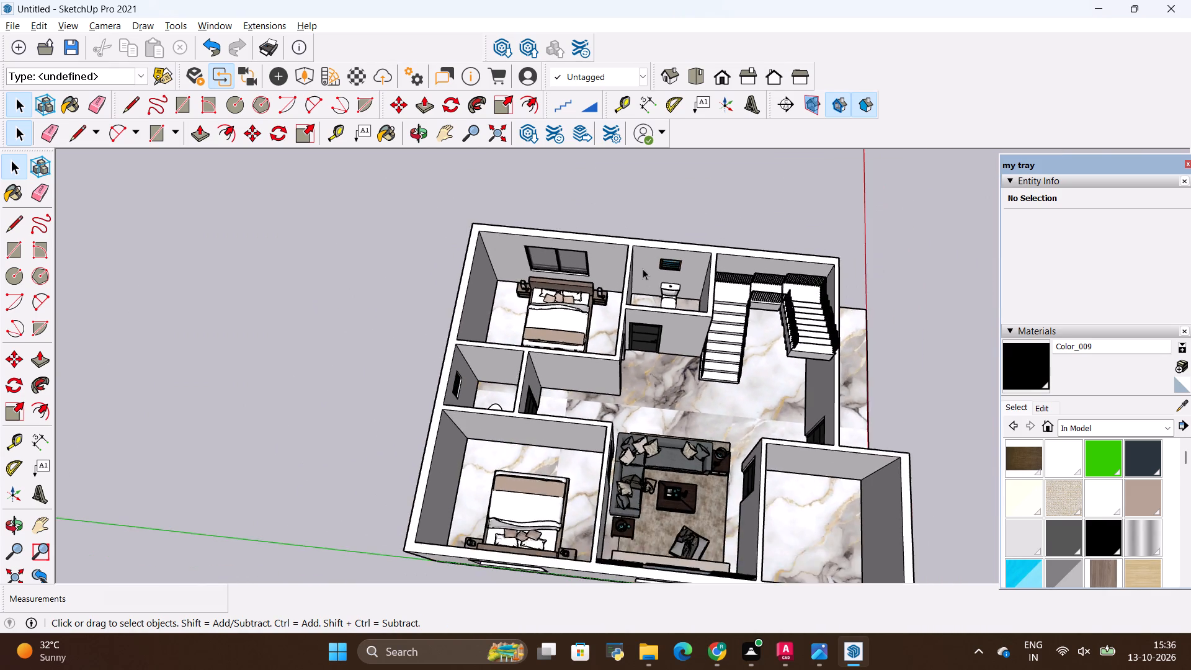
scroll(631, 303, "down", 5)
scroll(620, 359, "up", 10)
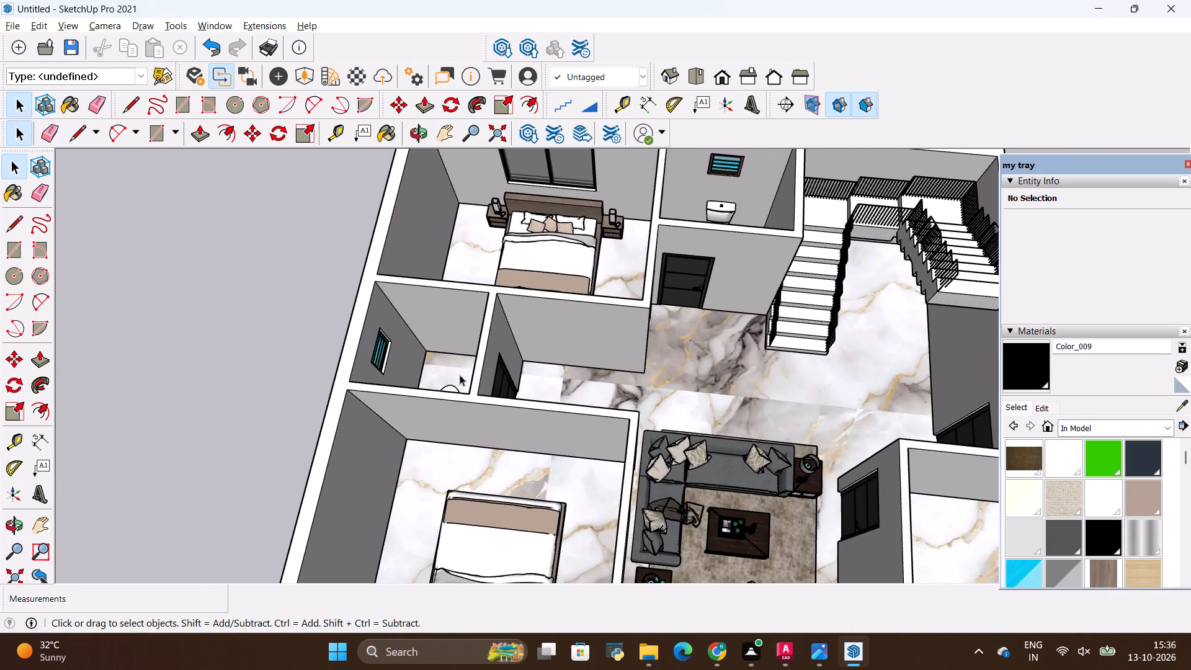
scroll(460, 373, "up", 1)
middle_click_drag(460, 381, 315, 354)
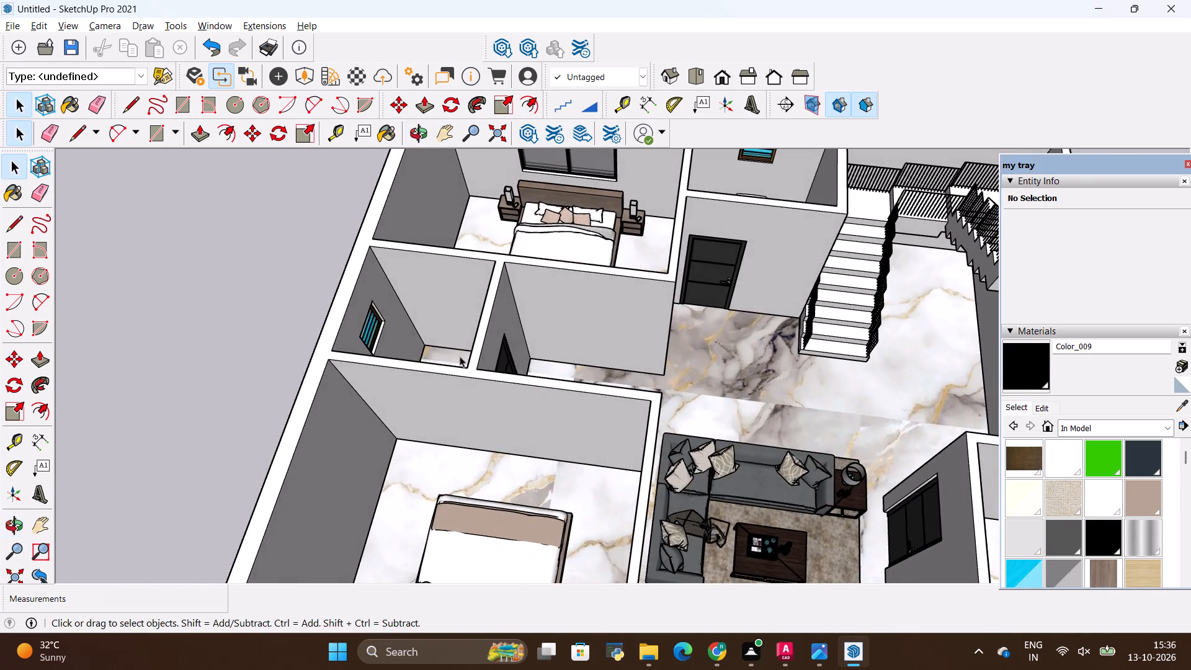
Review the whole furnished house from several sides, checking the layout of bedrooms, bathrooms, hall, staircase and the unfurnished room.
scroll(467, 356, "down", 5)
middle_click_drag(498, 393, 545, 386)
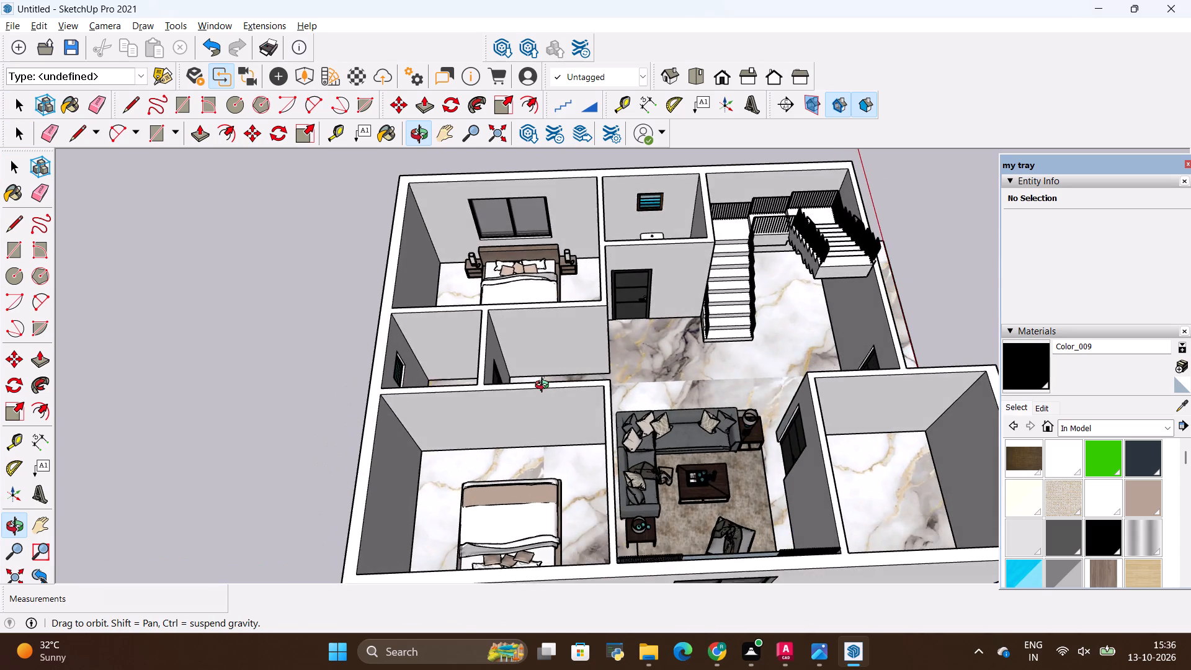
middle_click_drag(545, 386, 336, 372)
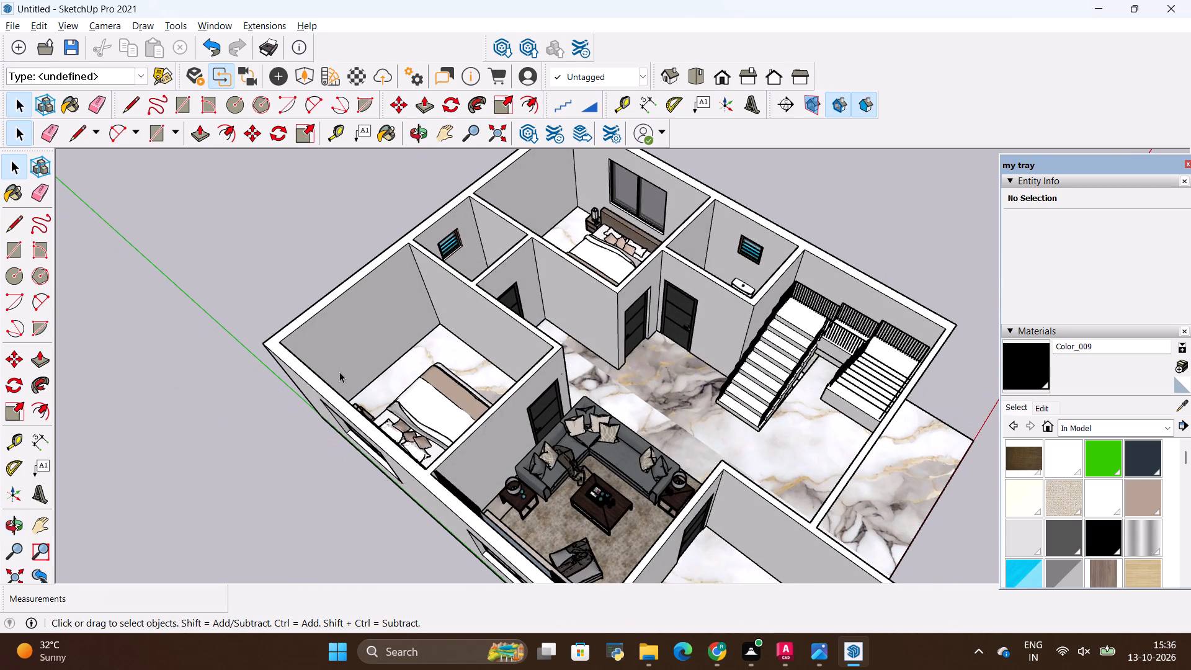
scroll(468, 391, "down", 5)
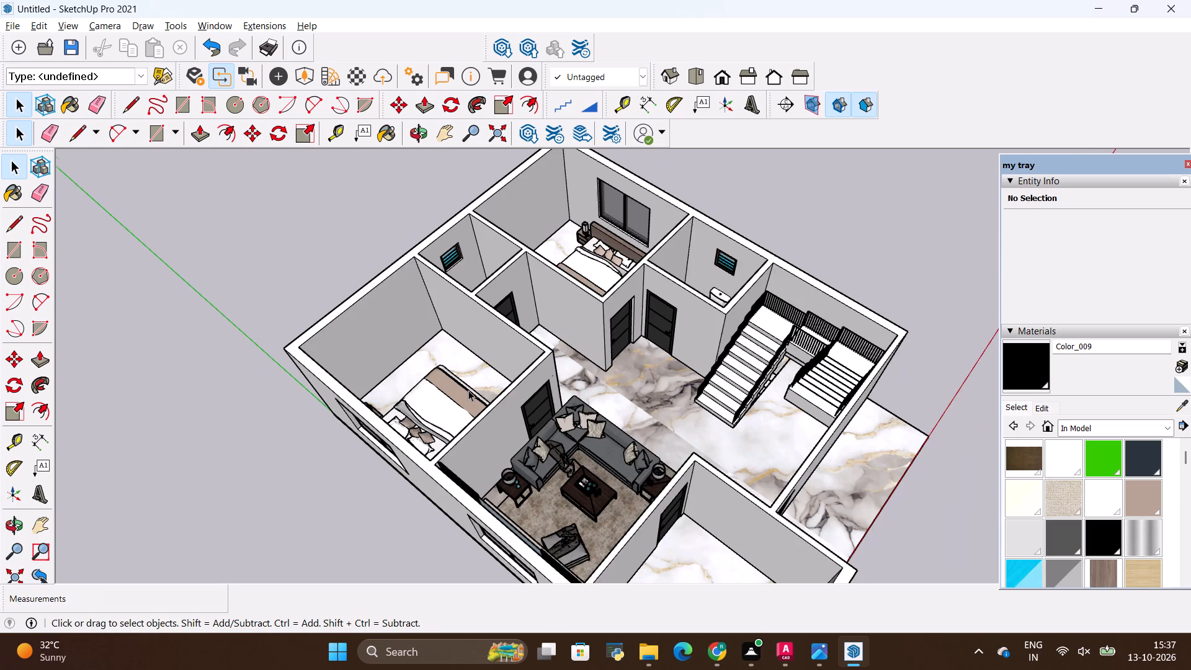
scroll(448, 388, "up", 1)
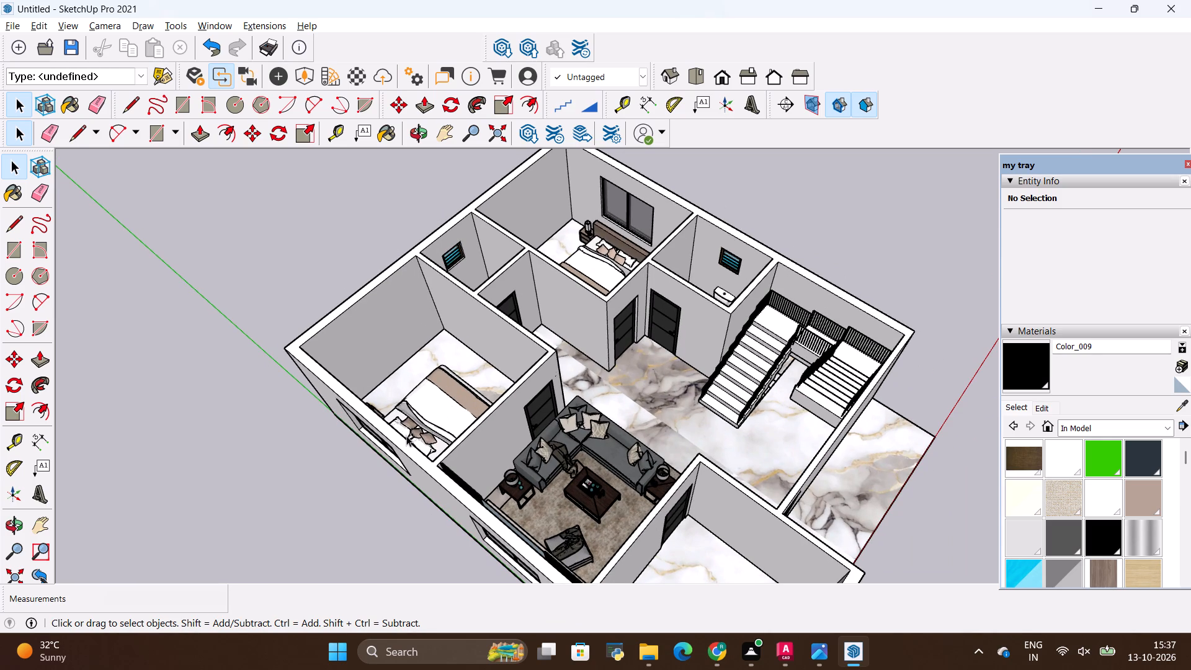
middle_click_drag(405, 439, 770, 432)
middle_click(770, 432)
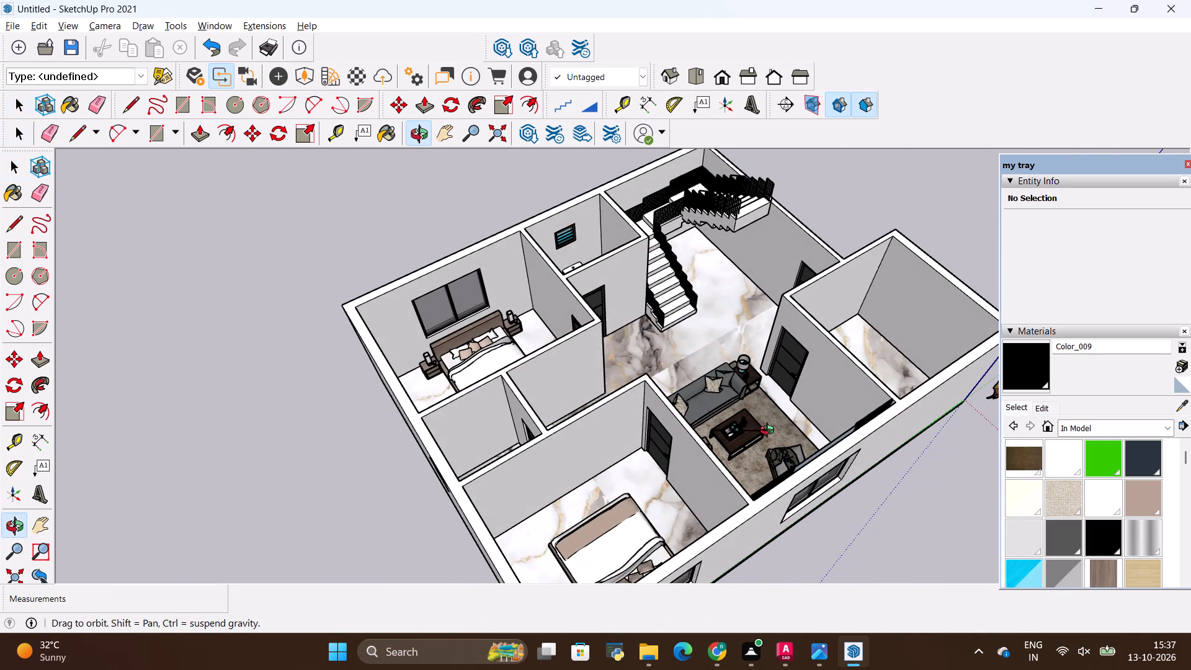
scroll(764, 429, "down", 4)
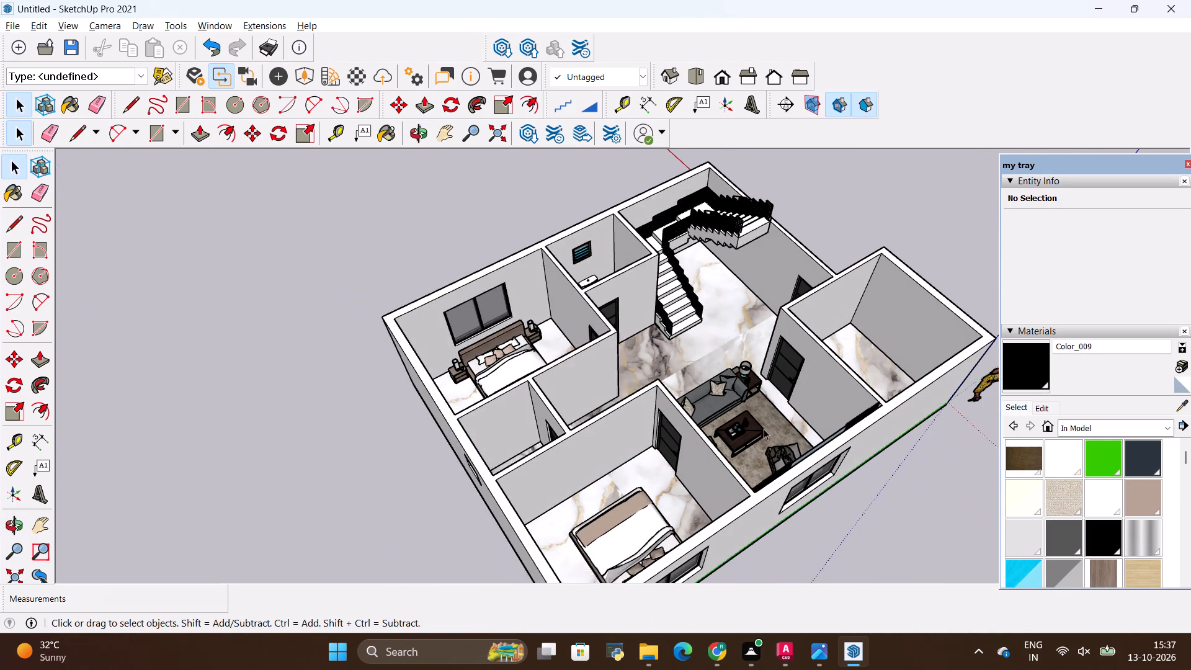
scroll(705, 404, "up", 1)
middle_click_drag(702, 405, 554, 353)
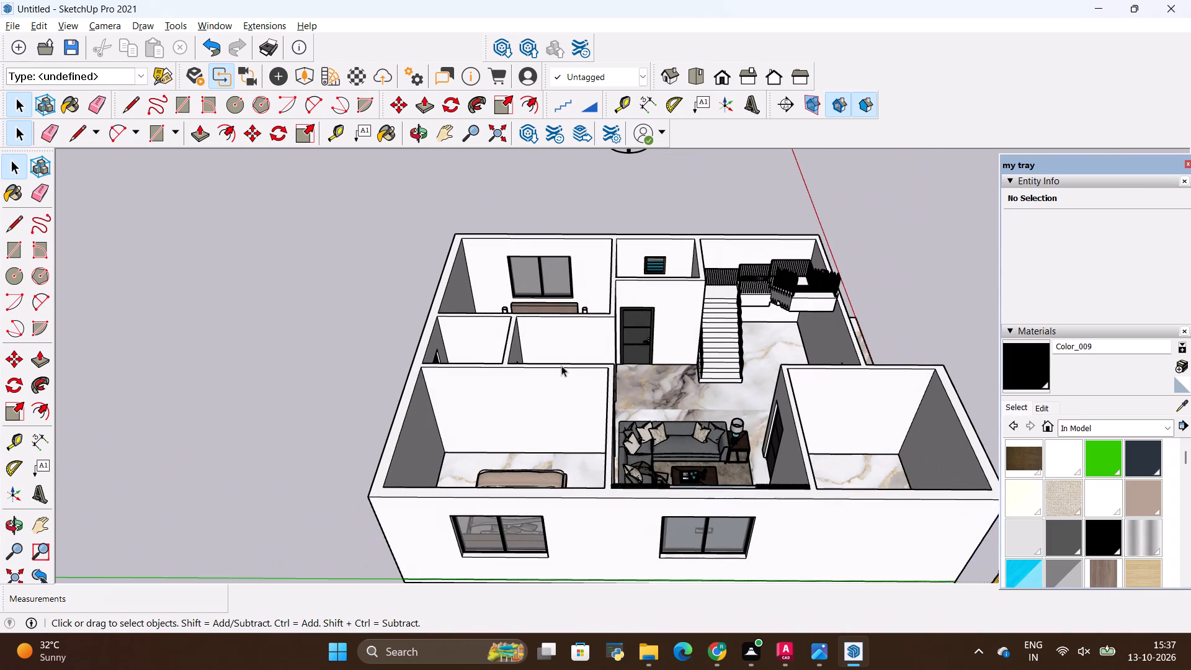
scroll(564, 360, "down", 4)
middle_click_drag(160, 355, 179, 372)
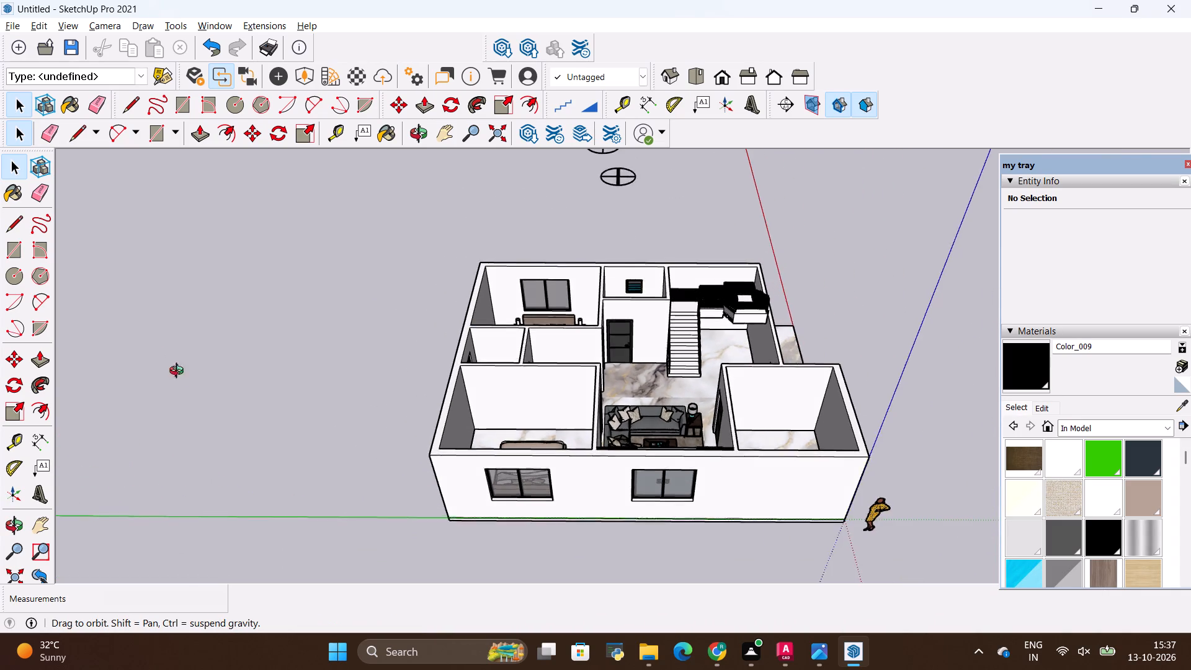
middle_click_drag(179, 372, 669, 428)
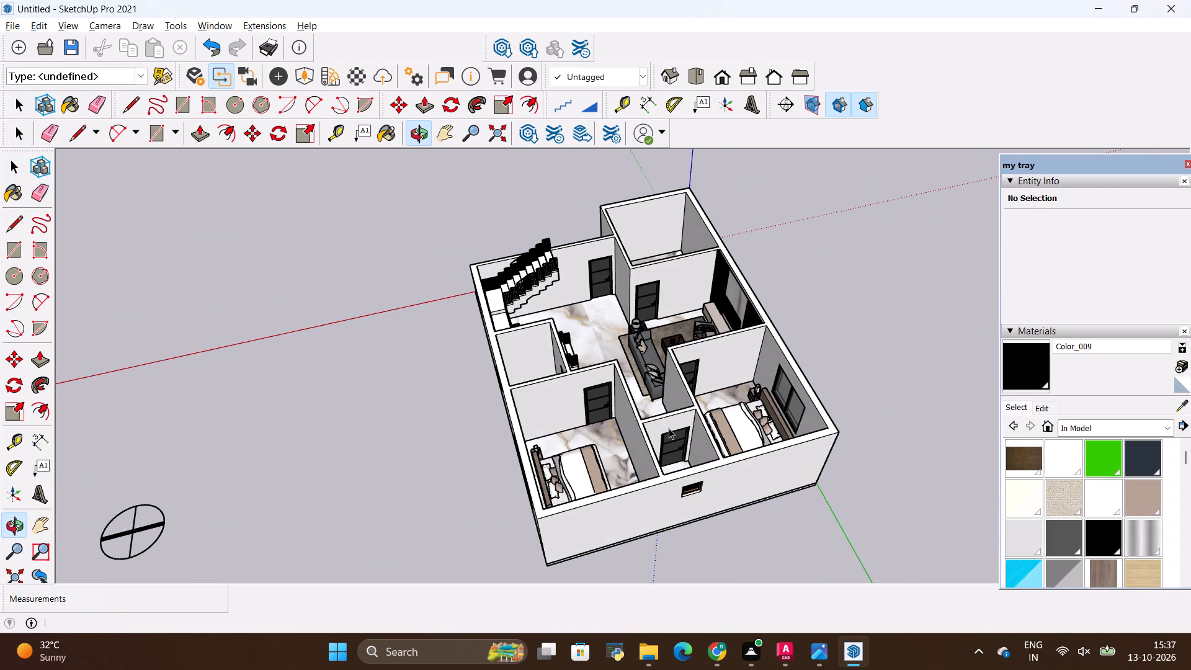
middle_click_drag(669, 429, 285, 399)
middle_click_drag(868, 362, 529, 448)
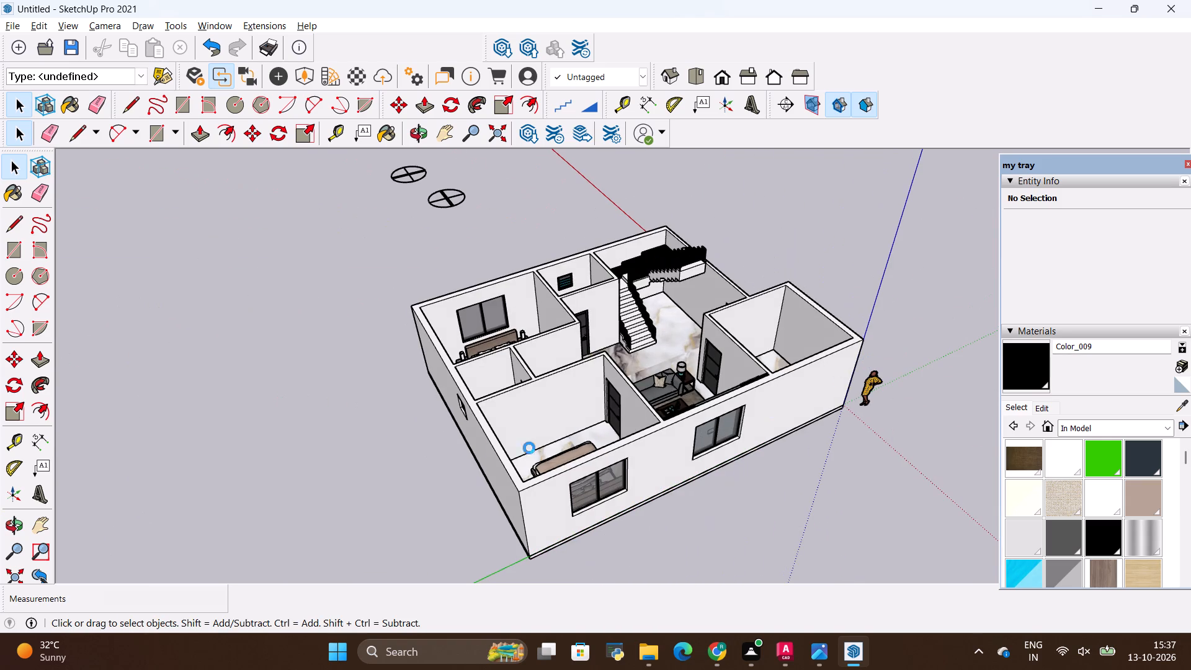
middle_click_drag(529, 448, 352, 442)
scroll(467, 412, "down", 4)
middle_click_drag(602, 399, 424, 429)
middle_click_drag(567, 399, 563, 404)
middle_click_drag(563, 404, 322, 457)
scroll(322, 455, "down", 5)
scroll(581, 390, "up", 1)
middle_click_drag(582, 390, 282, 490)
middle_click_drag(647, 375, 342, 433)
middle_click_drag(715, 359, 484, 498)
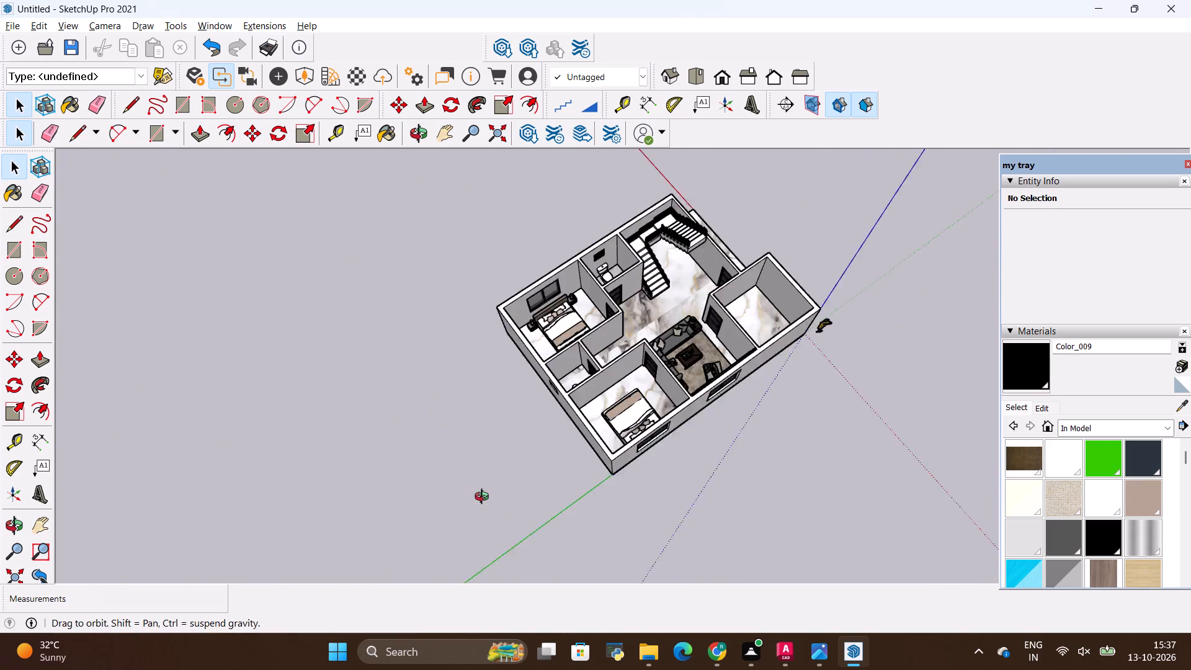
middle_click_drag(484, 498, 458, 495)
scroll(721, 236, "up", 8)
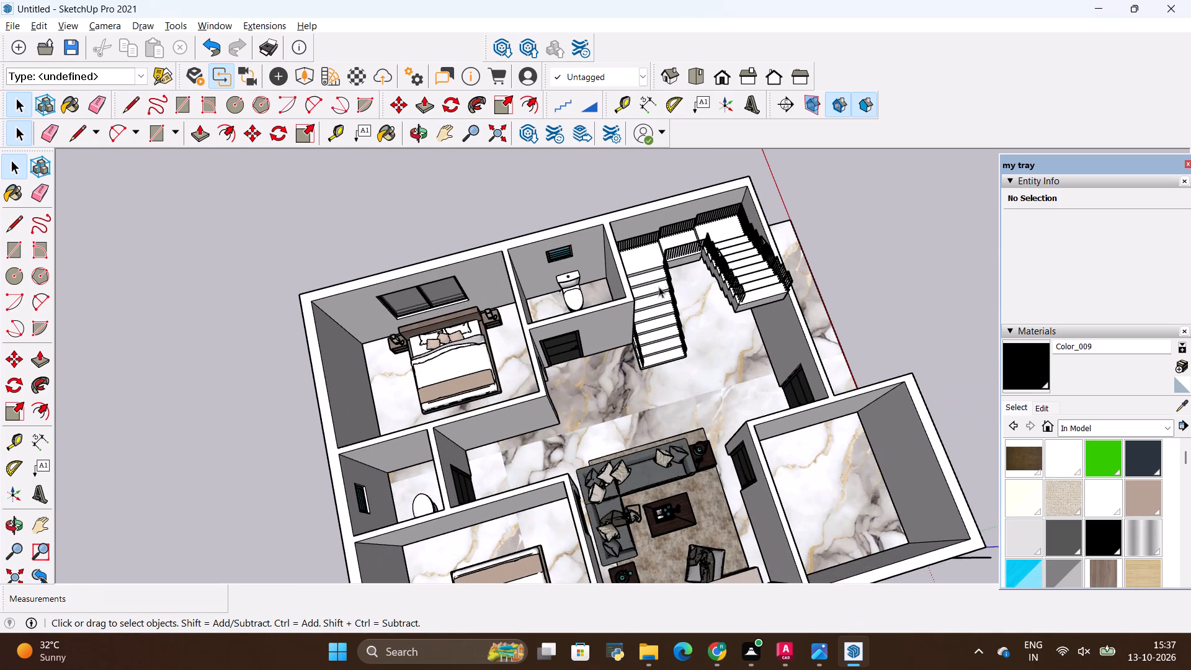
scroll(667, 287, "down", 4)
scroll(679, 438, "up", 2)
scroll(678, 438, "down", 6)
middle_click_drag(645, 474, 625, 469)
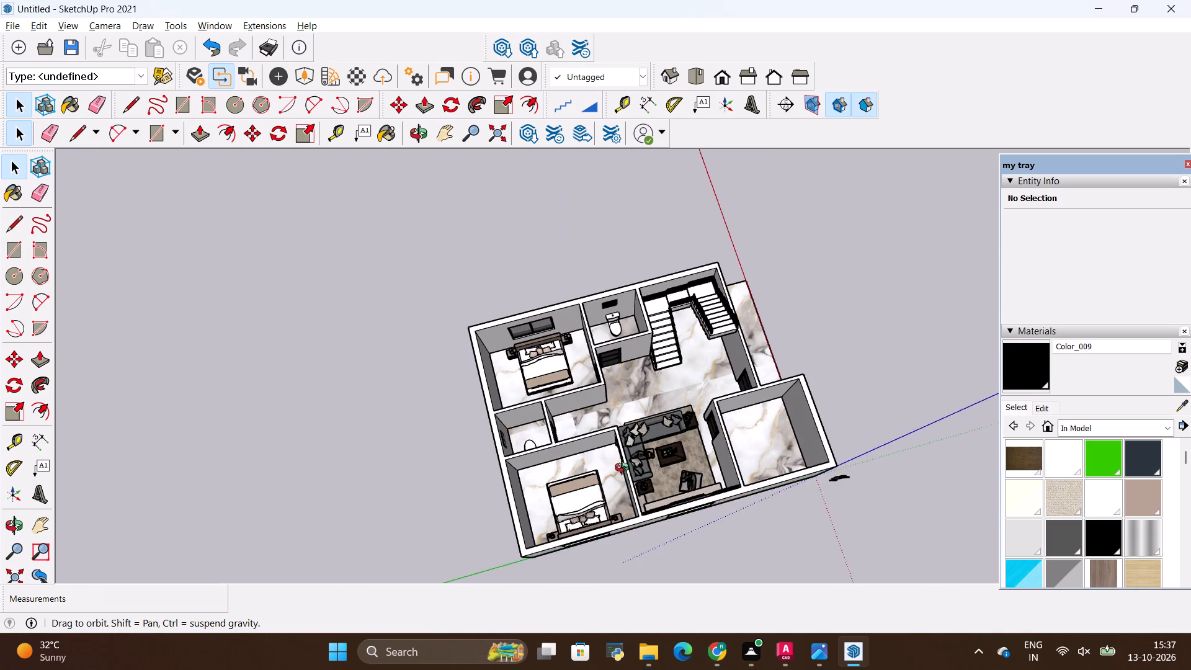
middle_click_drag(625, 469, 594, 298)
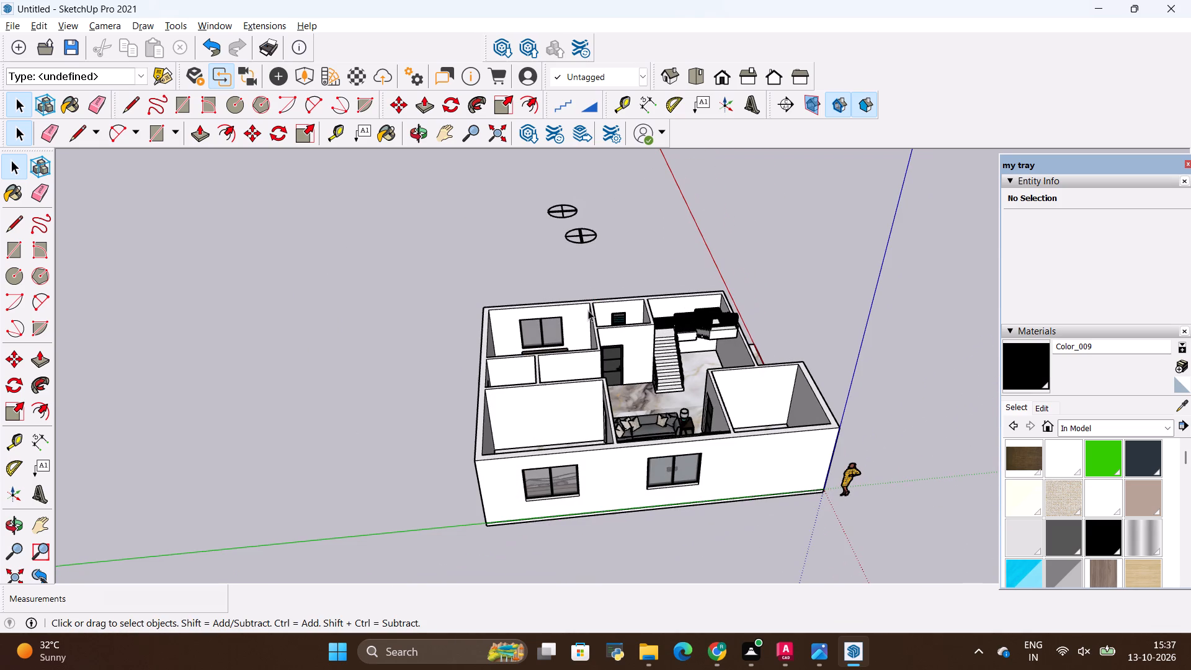
Inspect the bedroom beside the staircase bathroom and the toilets in both bathrooms from above.
scroll(561, 311, "up", 8)
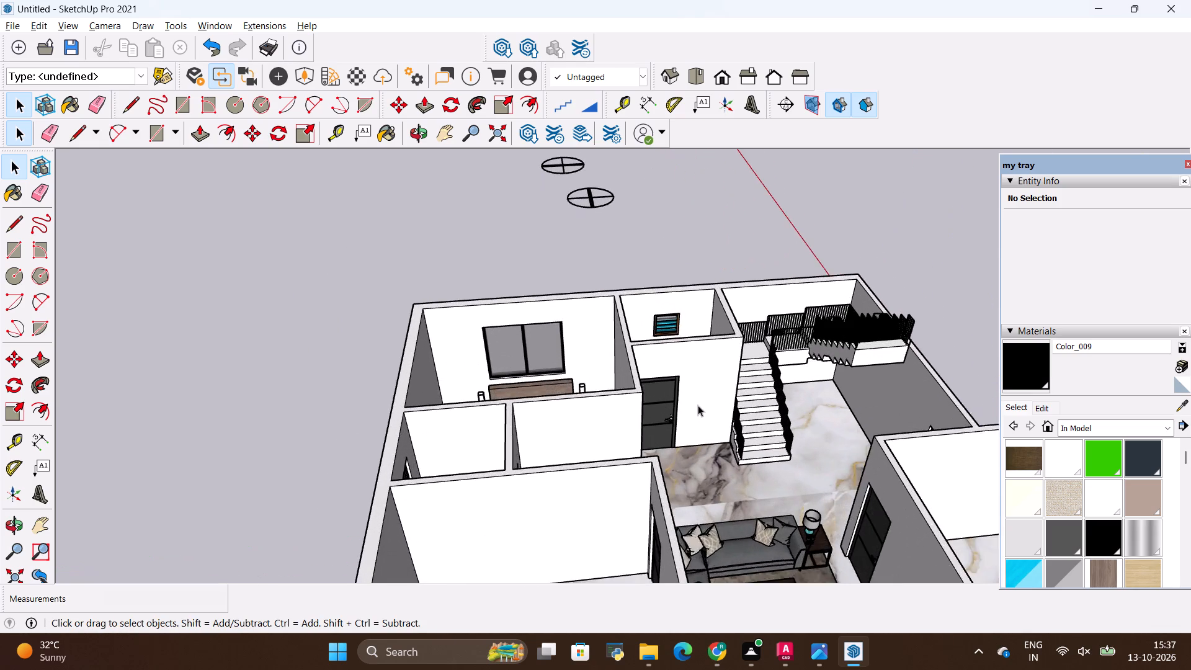
scroll(698, 405, "up", 2)
middle_click_drag(666, 492, 663, 500)
middle_click_drag(667, 353, 648, 480)
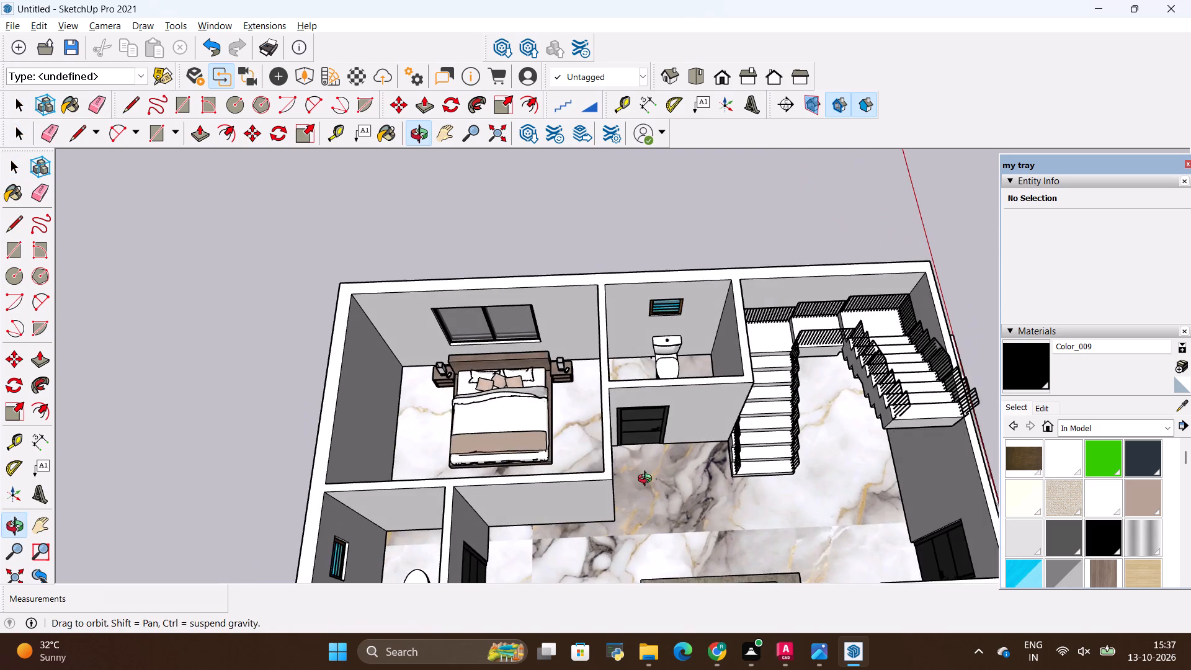
middle_click_drag(648, 480, 648, 480)
scroll(615, 346, "down", 6)
scroll(556, 455, "up", 8)
scroll(502, 424, "up", 3)
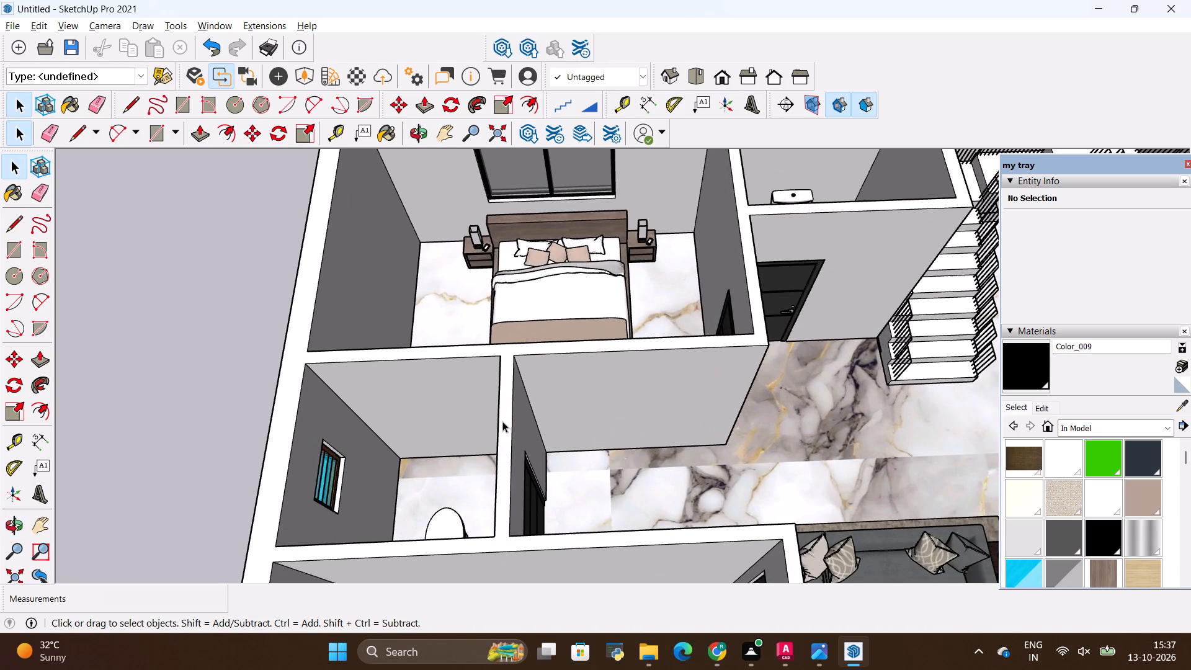
middle_click_drag(595, 291, 502, 198)
scroll(580, 280, "down", 11)
middle_click_drag(583, 323, 680, 473)
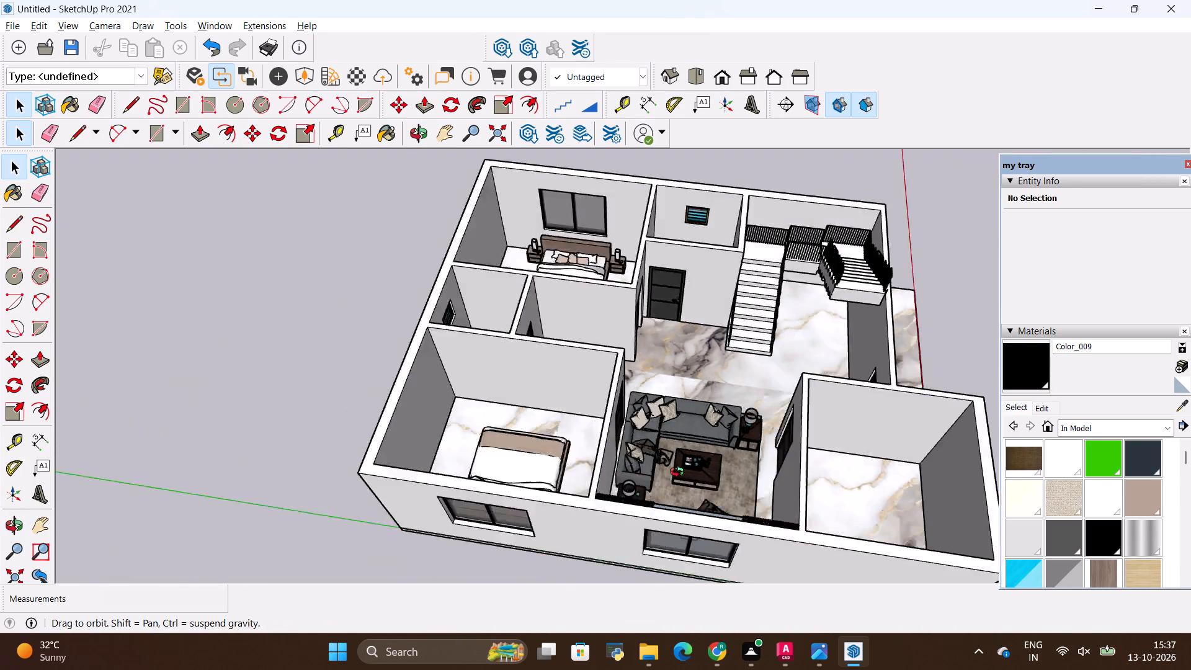
middle_click_drag(680, 473, 484, 373)
scroll(749, 521, "up", 1)
scroll(493, 367, "down", 6)
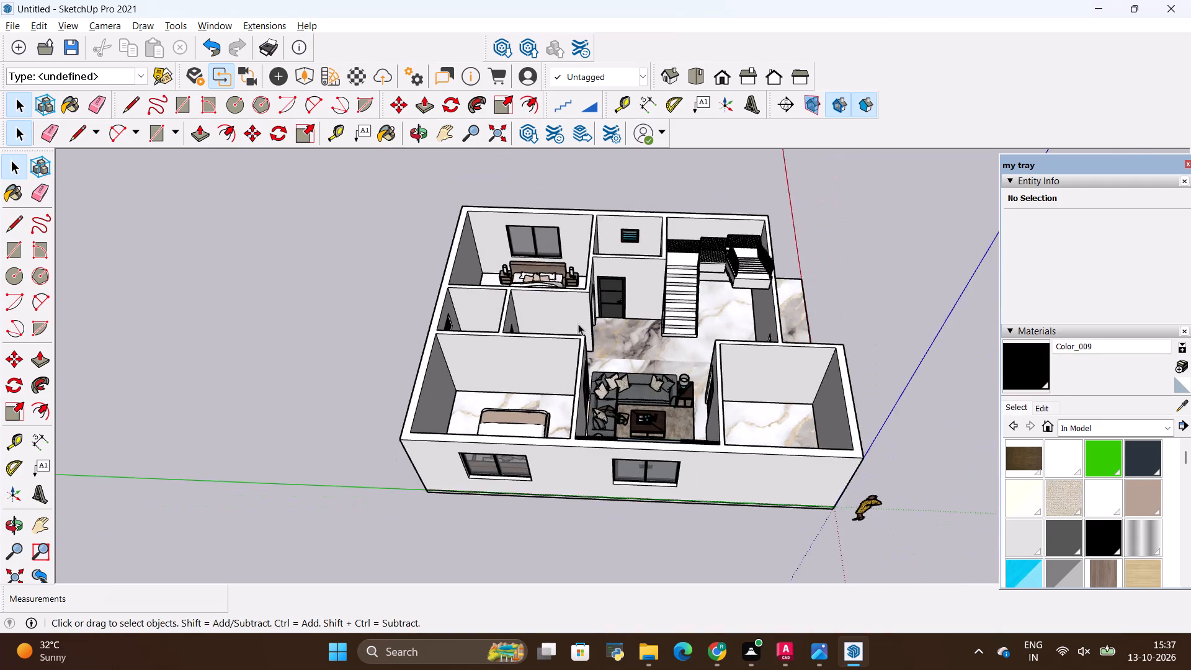
scroll(623, 236, "up", 10)
middle_click_drag(619, 235, 605, 290)
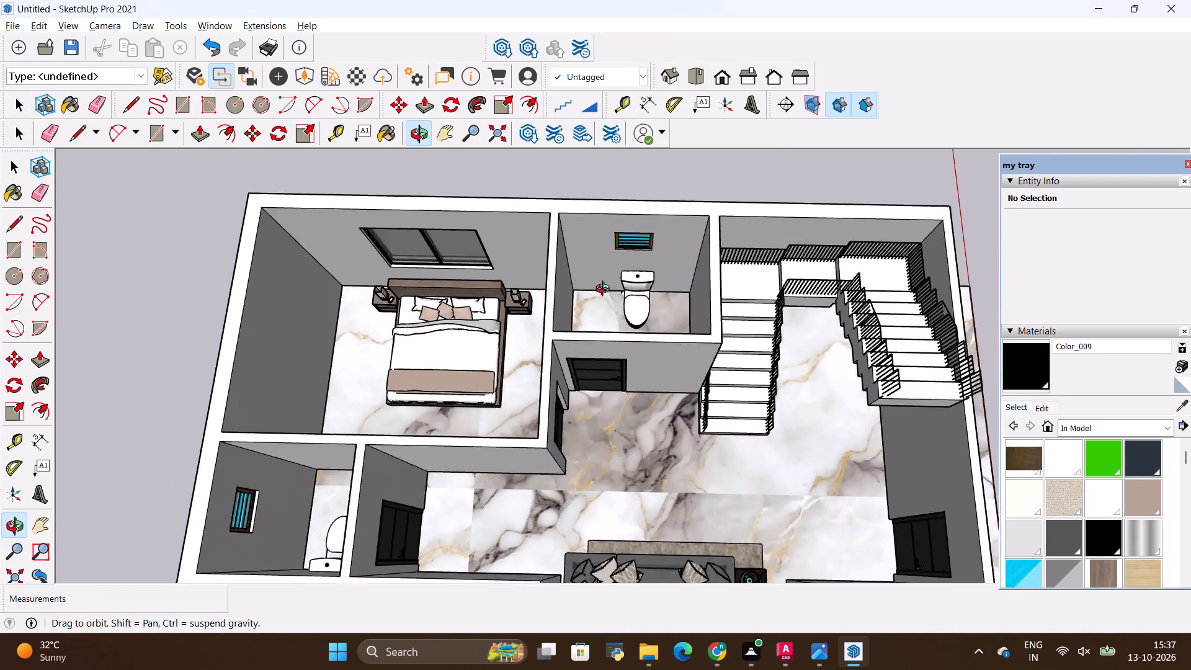
middle_click_drag(605, 290, 610, 257)
scroll(604, 270, "down", 3)
Examine the hall's sofa area, the room doors and the staircase from low and overhead angles.
middle_click_drag(623, 352, 634, 221)
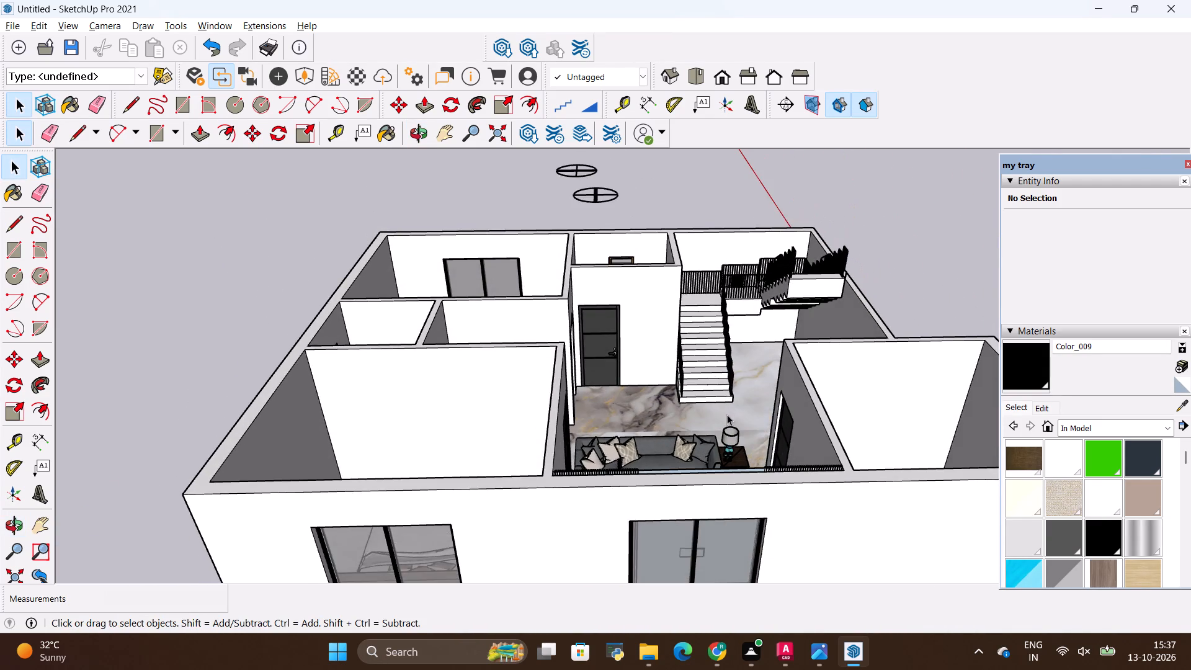
scroll(727, 415, "up", 6)
scroll(637, 411, "up", 3)
scroll(636, 411, "down", 4)
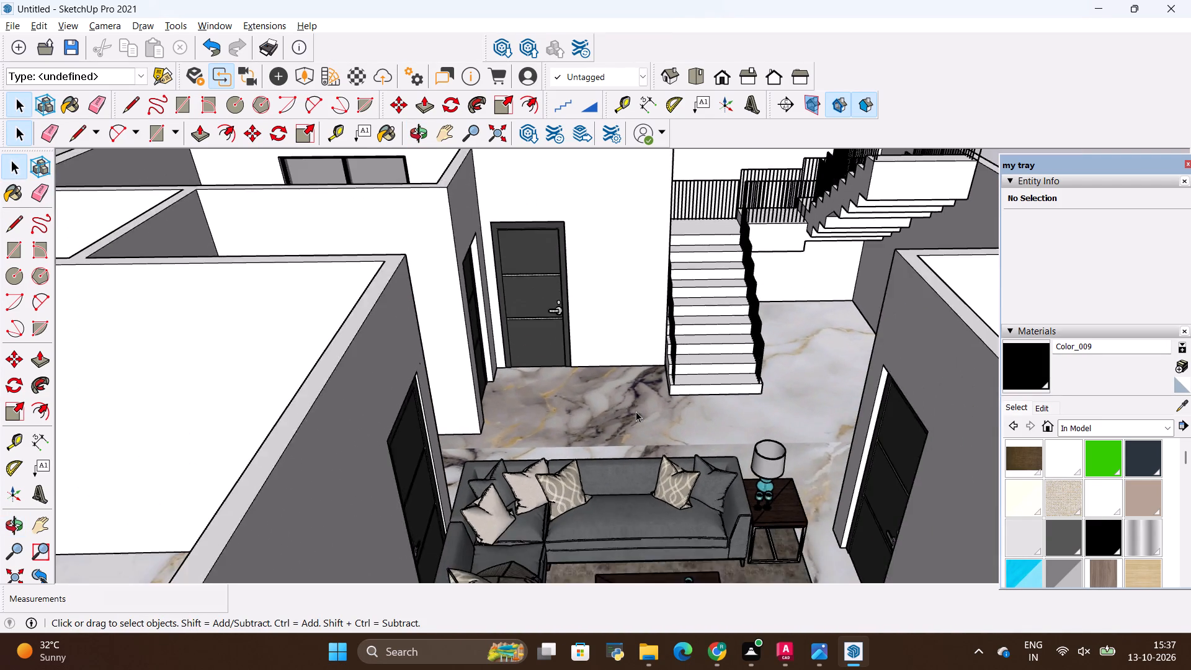
scroll(636, 411, "down", 5)
middle_click_drag(641, 398, 344, 429)
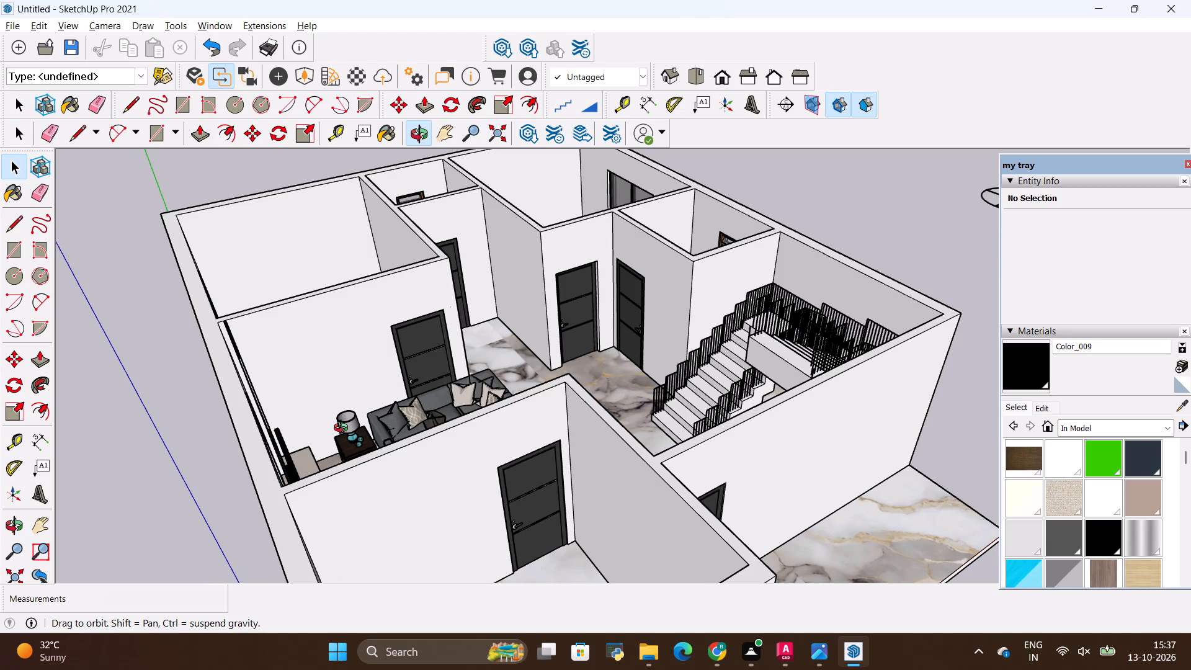
middle_click_drag(344, 429, 636, 492)
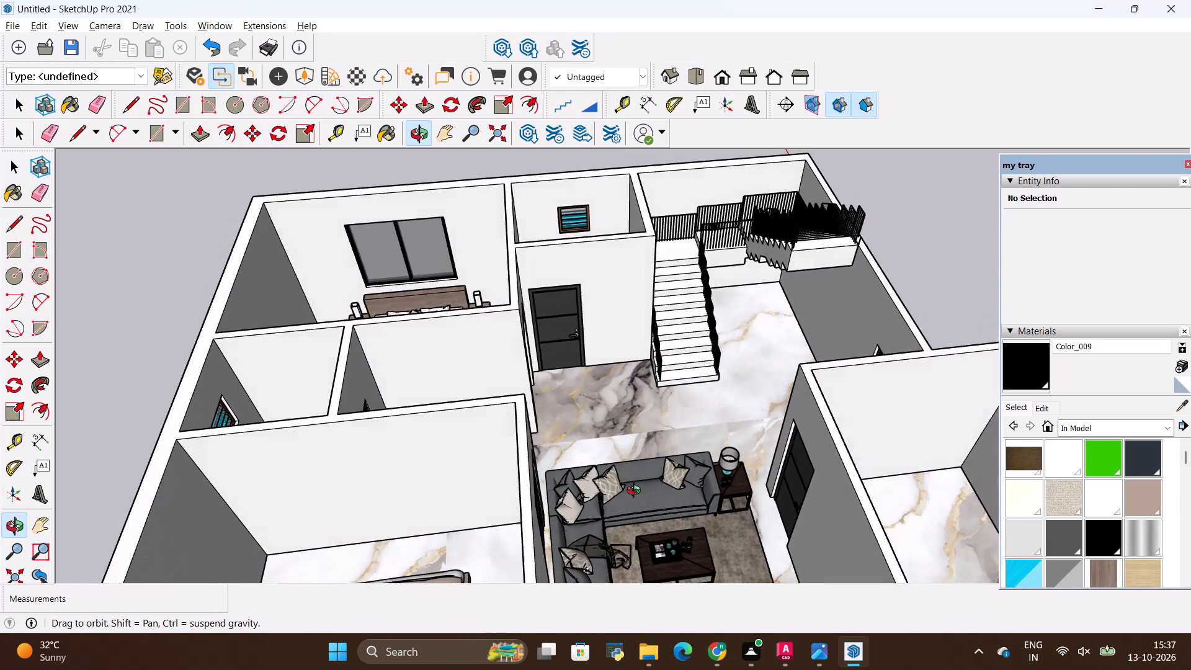
middle_click_drag(636, 492, 631, 490)
scroll(563, 462, "down", 10)
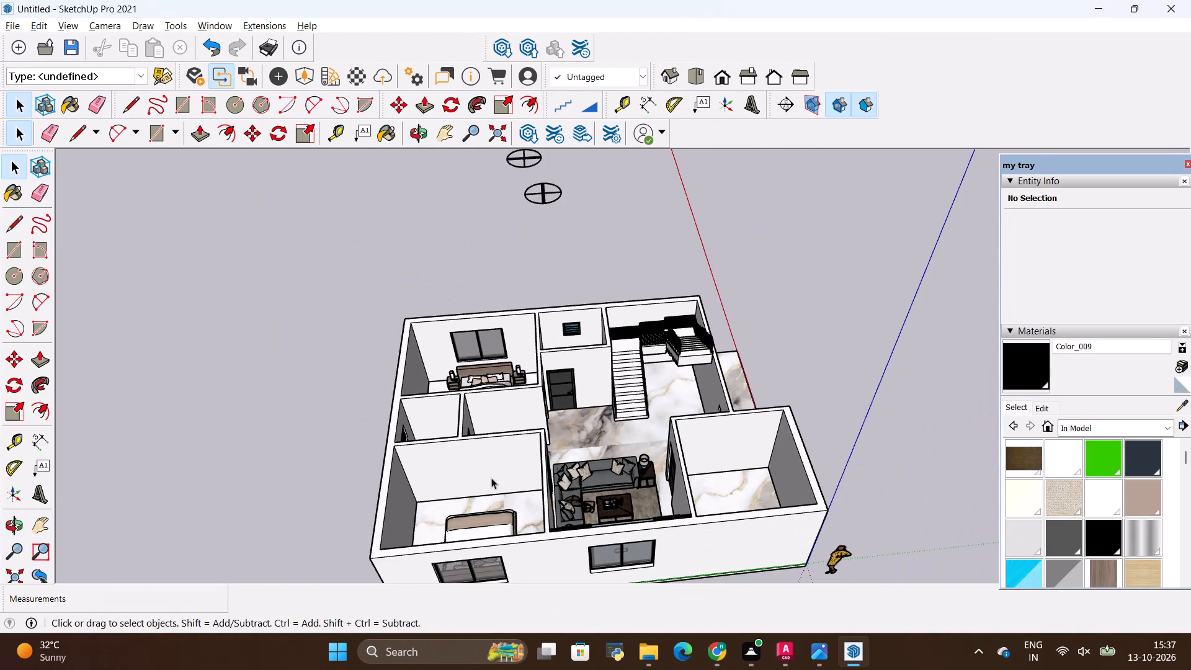
Review the furnished house from above and from several sides, examining the bedroom and bathrooms next to the staircase.
middle_click_drag(314, 476, 747, 515)
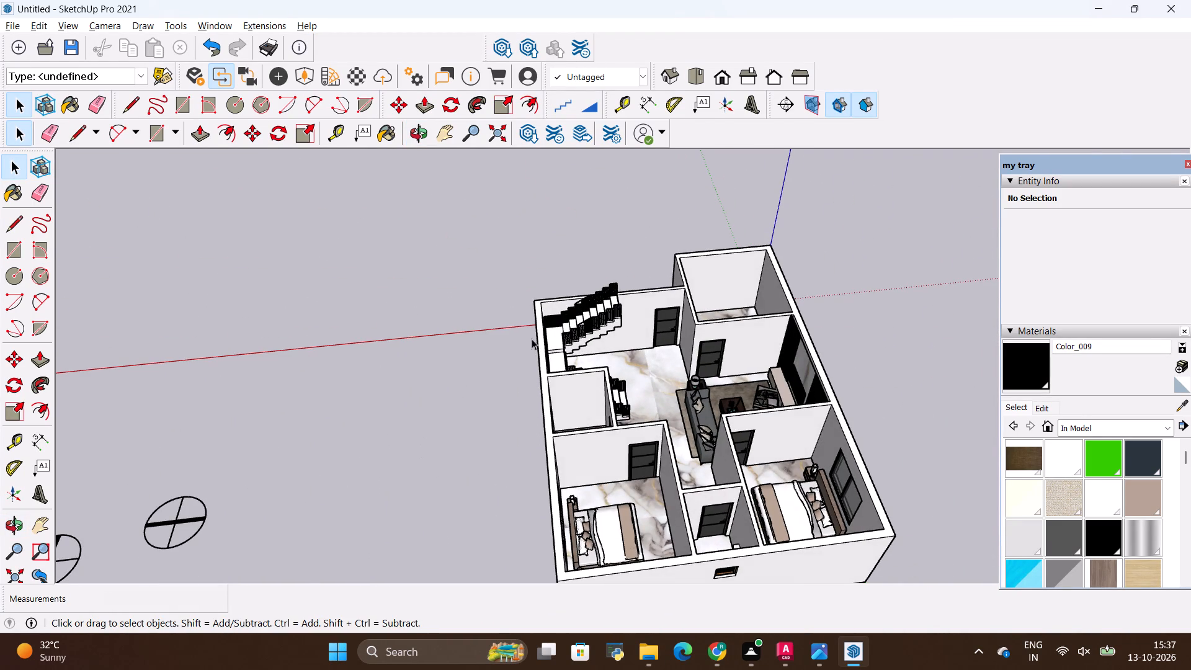
middle_click_drag(731, 222, 842, 301)
middle_click_drag(419, 289, 500, 387)
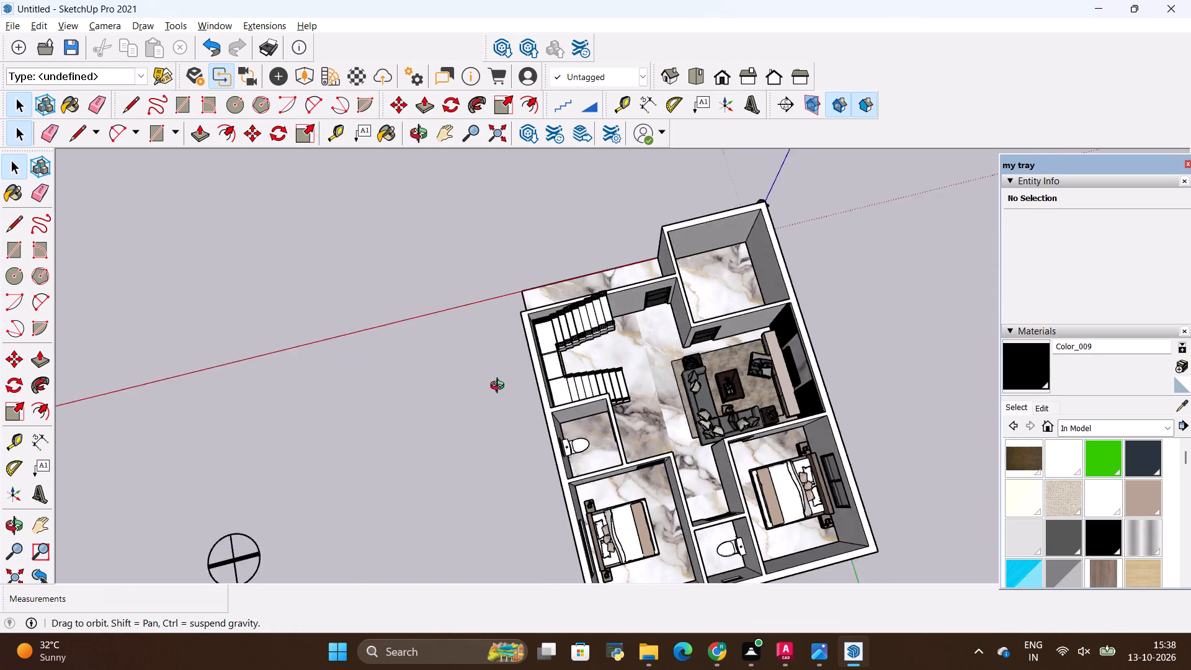
middle_click_drag(500, 387, 643, 387)
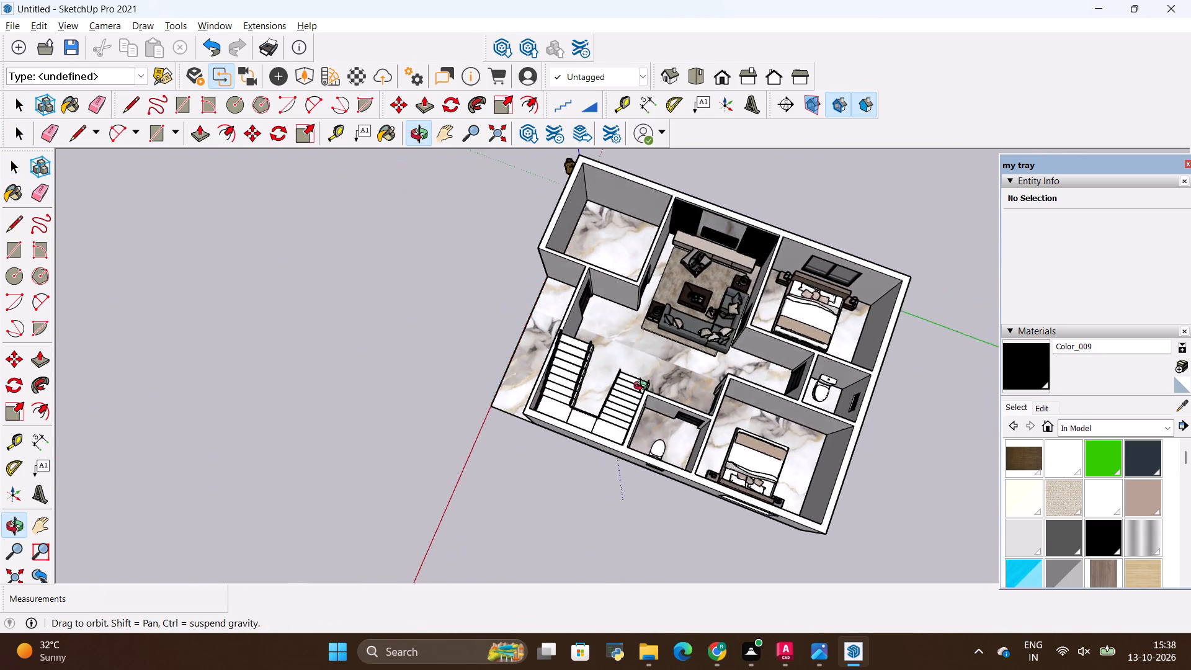
middle_click_drag(643, 387, 361, 337)
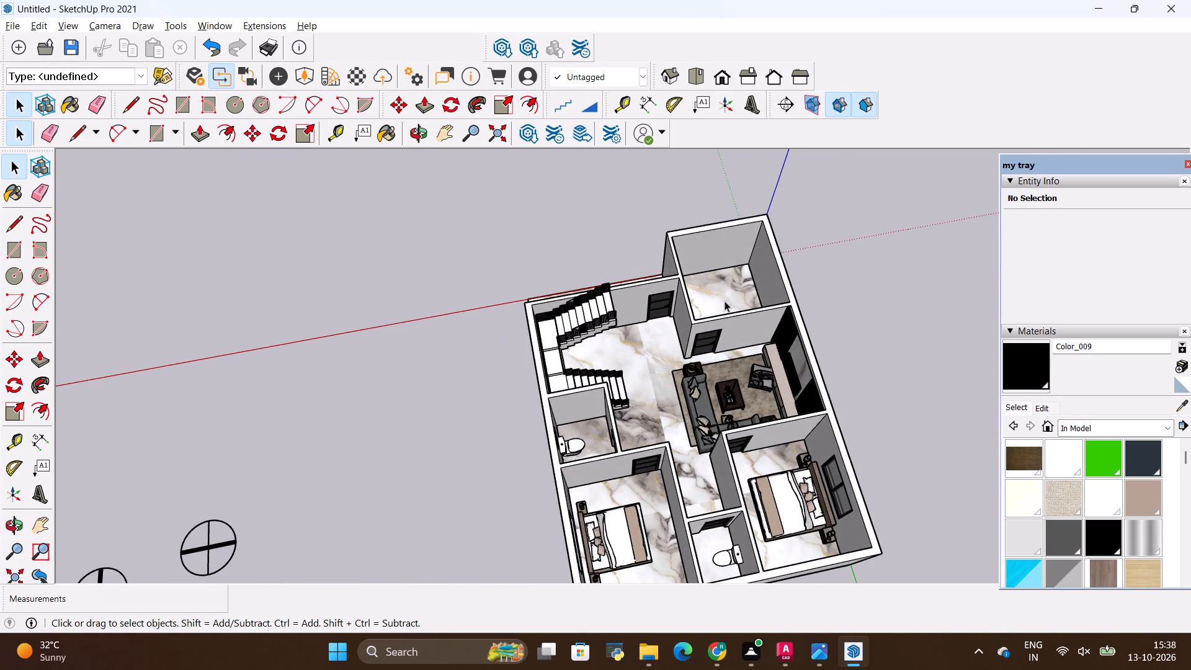
scroll(725, 305, "down", 3)
middle_click_drag(806, 418, 210, 414)
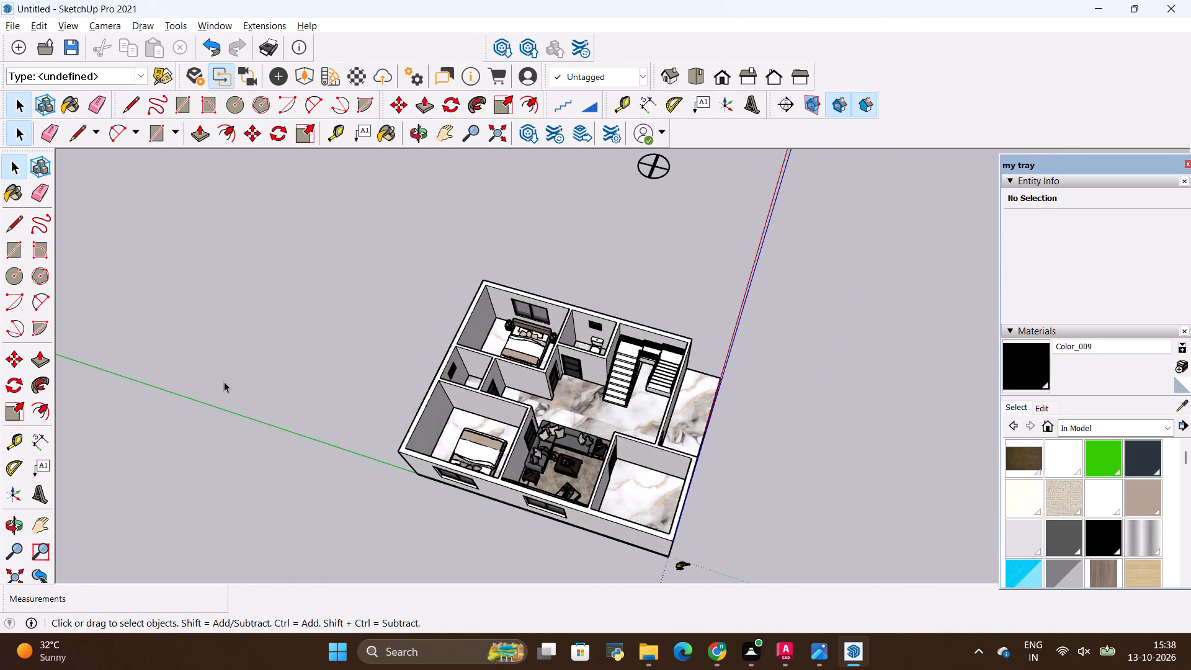
scroll(654, 334, "up", 14)
scroll(498, 337, "down", 5)
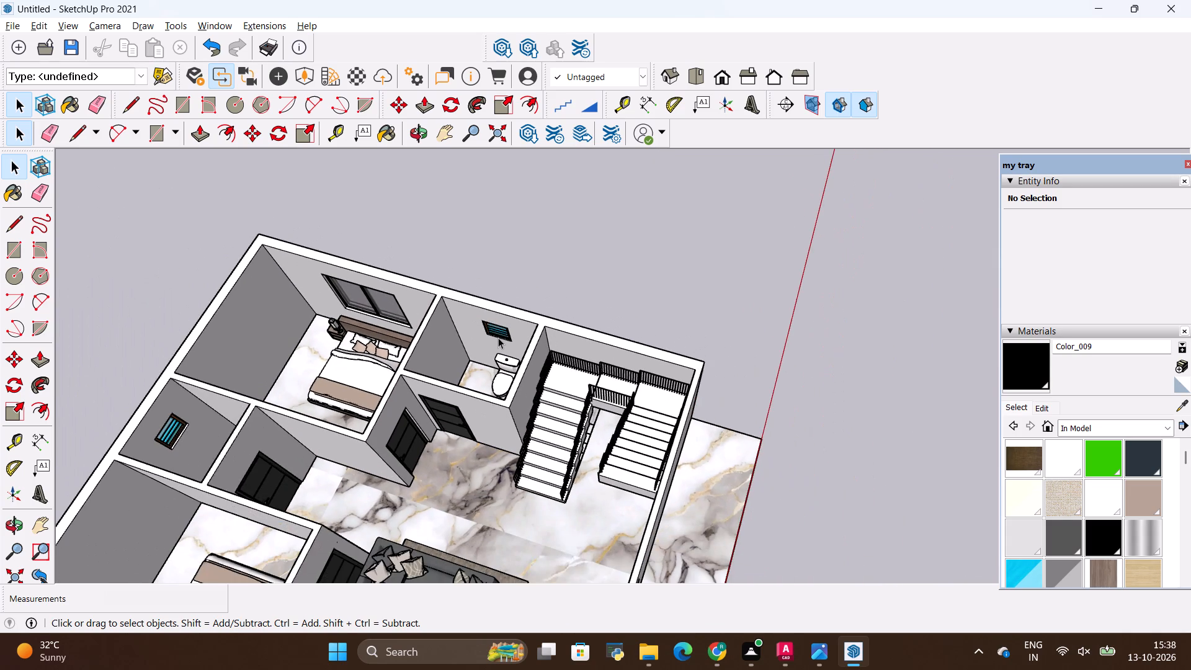
scroll(279, 389, "up", 11)
scroll(298, 345, "down", 6)
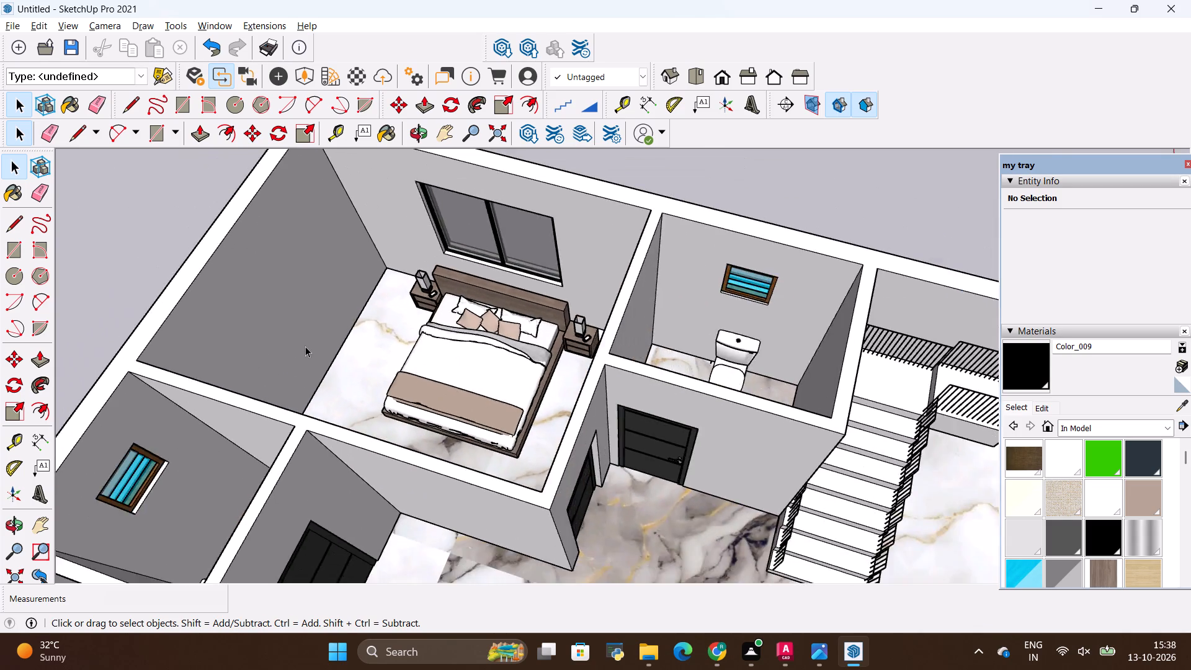
scroll(305, 346, "down", 11)
scroll(235, 368, "up", 9)
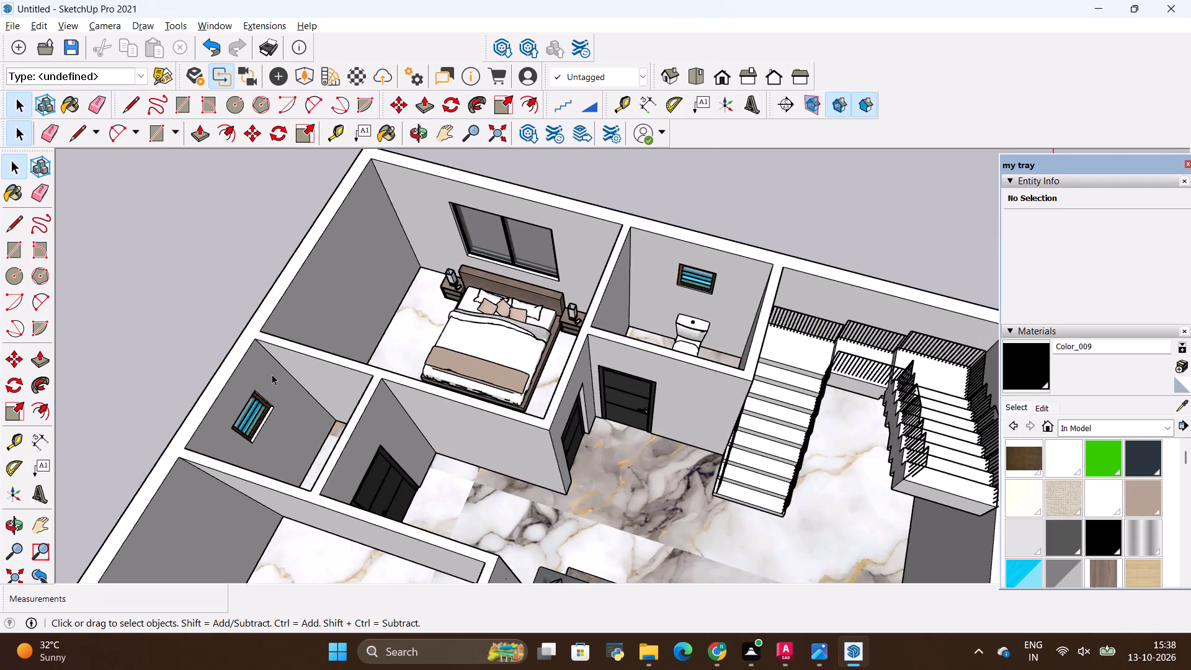
scroll(272, 374, "up", 2)
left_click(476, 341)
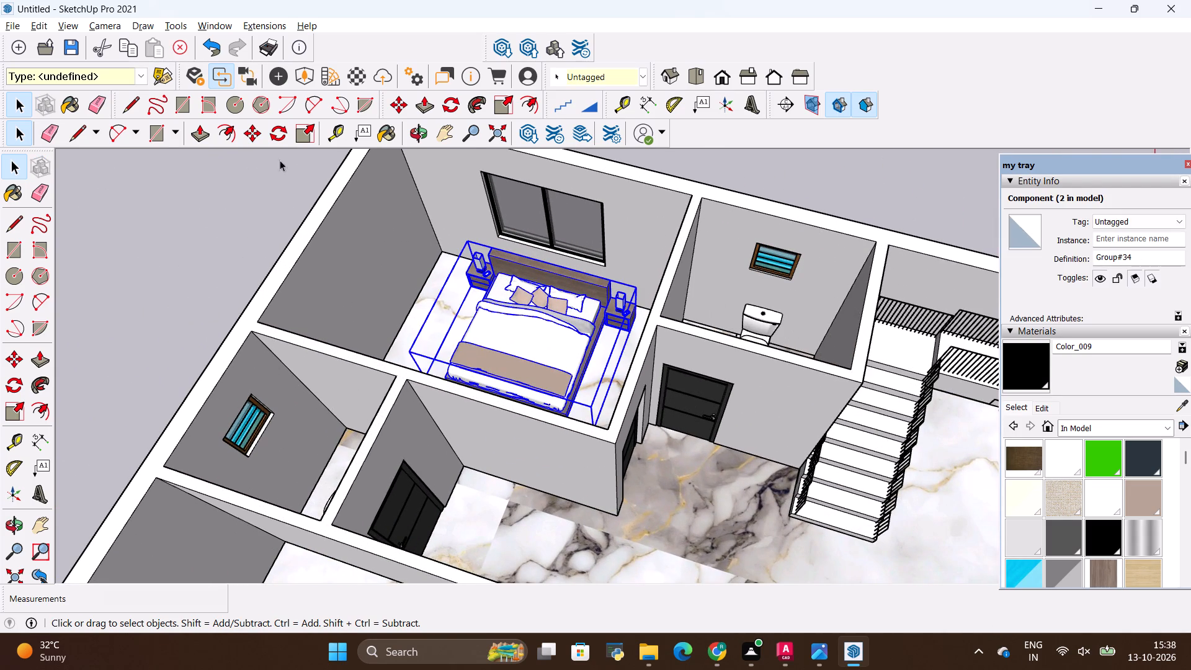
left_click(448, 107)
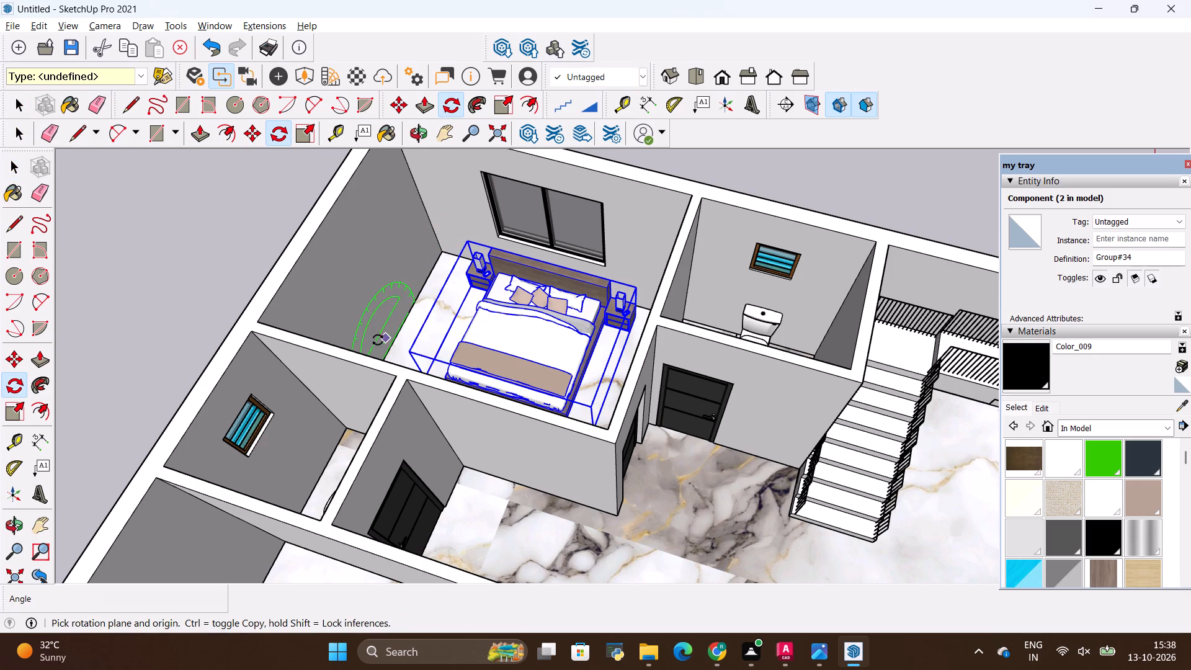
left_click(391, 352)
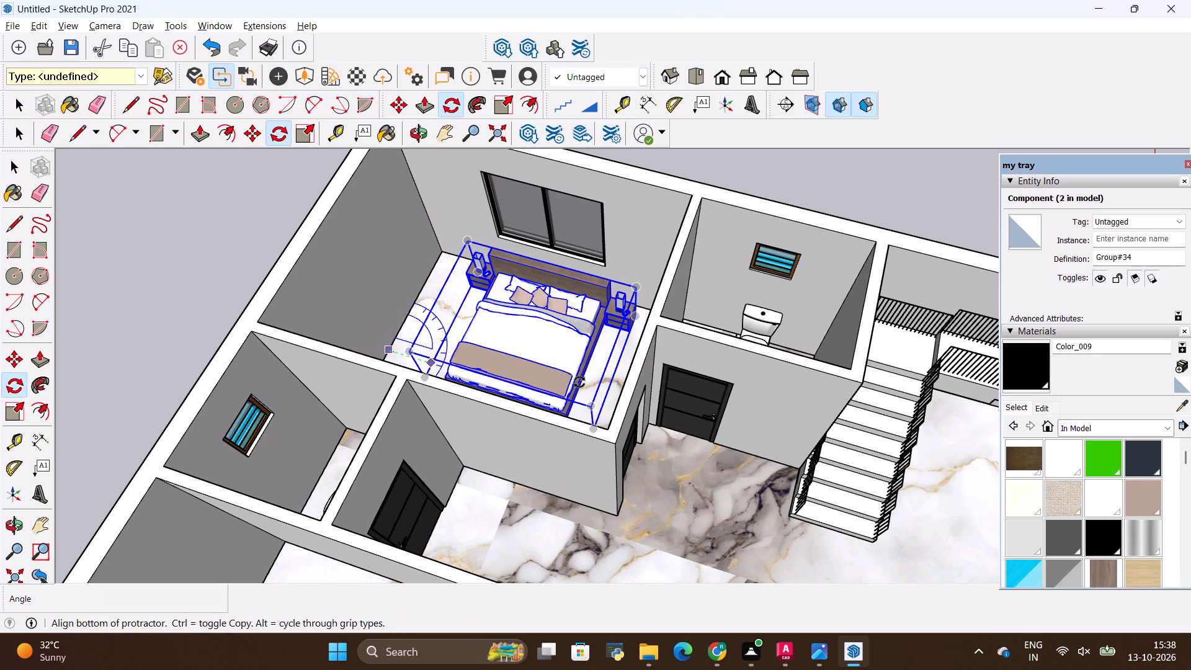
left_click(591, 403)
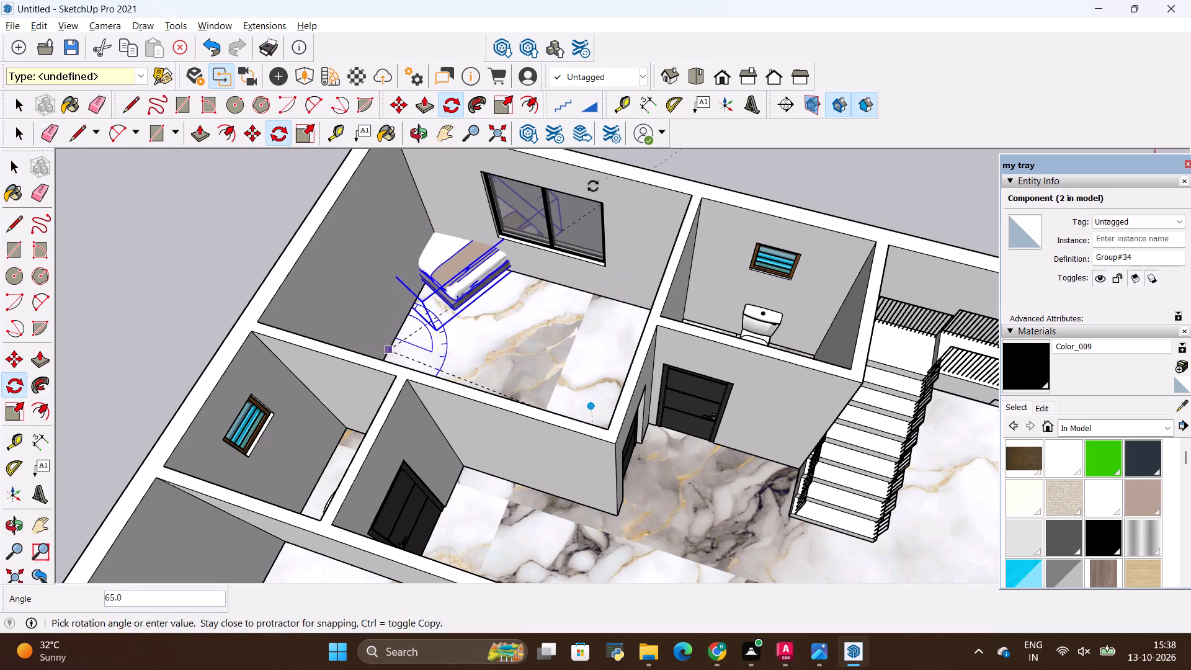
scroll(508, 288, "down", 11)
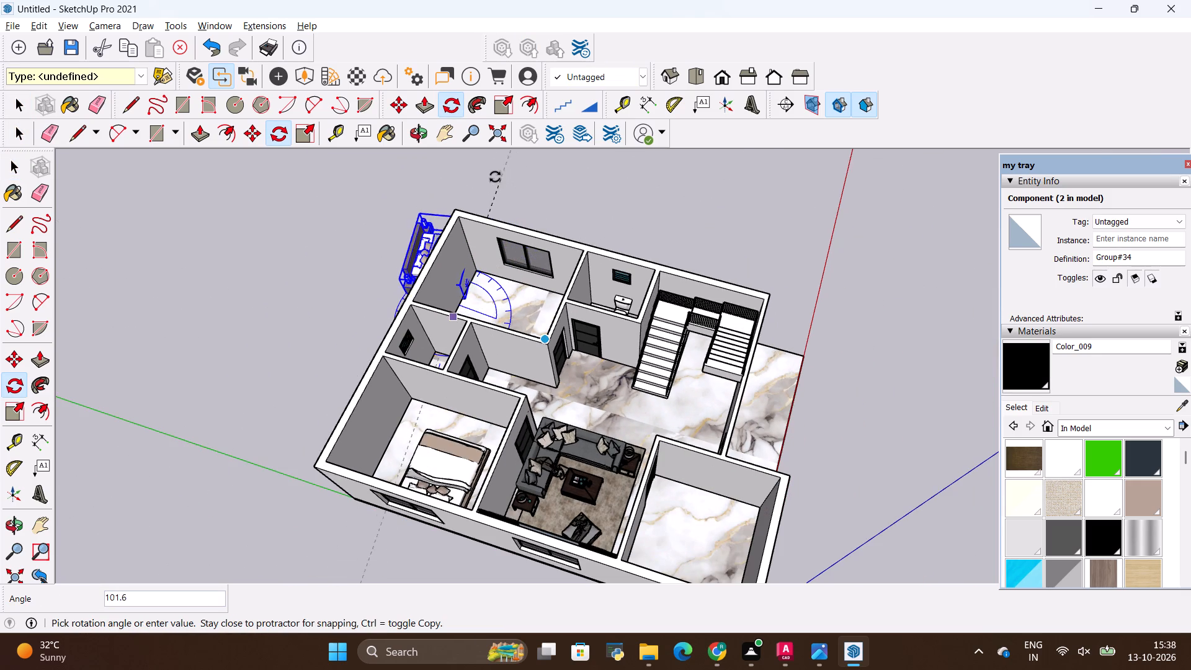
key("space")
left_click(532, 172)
Rotate the bed set from the bedroom beside the staircase bathroom 90° horizontally, using a pivot point outside the house.
scroll(540, 266, "up", 3)
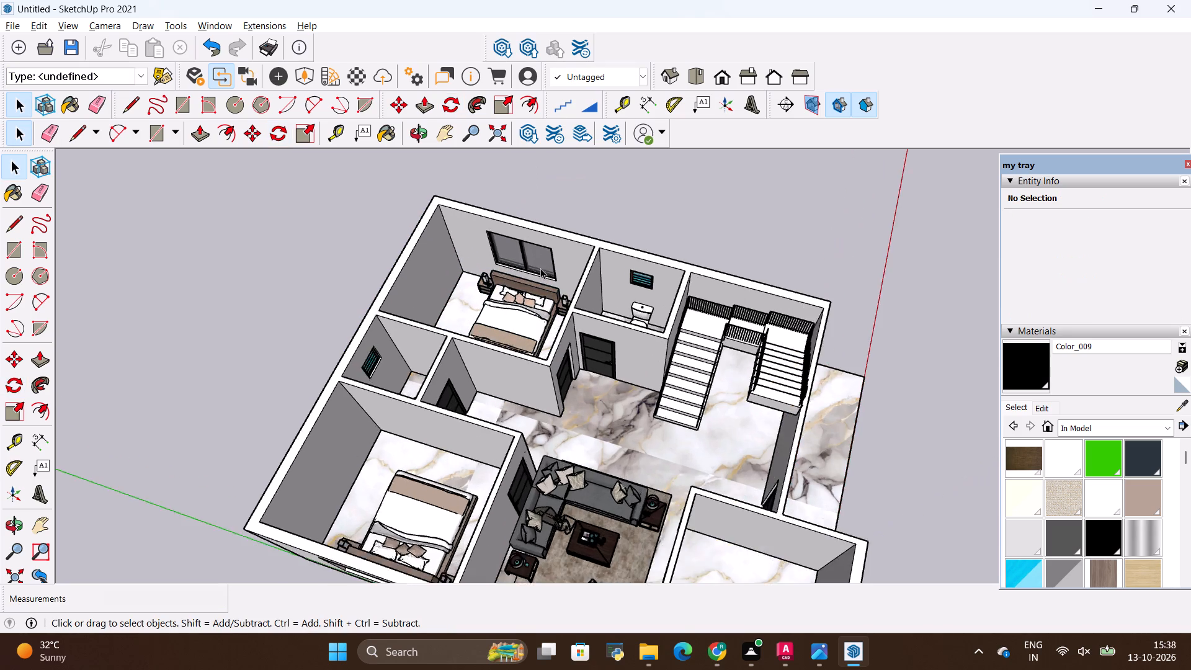
scroll(540, 290, "down", 13)
scroll(572, 210, "up", 16)
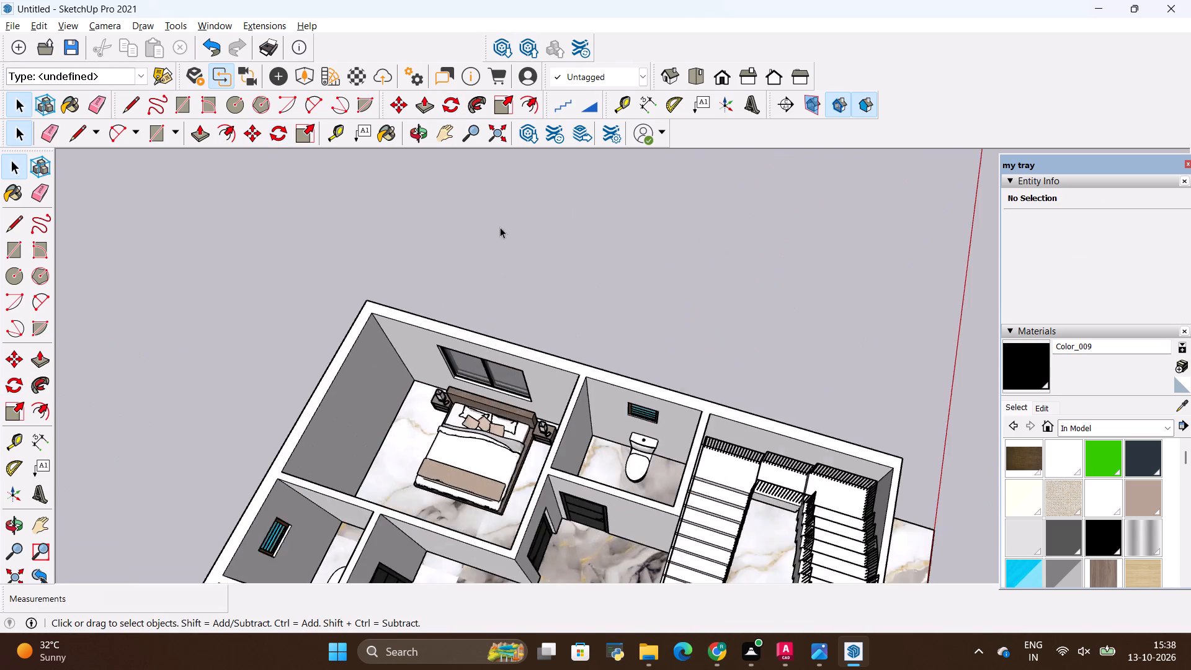
scroll(512, 263, "down", 6)
middle_click_drag(534, 301, 596, 293)
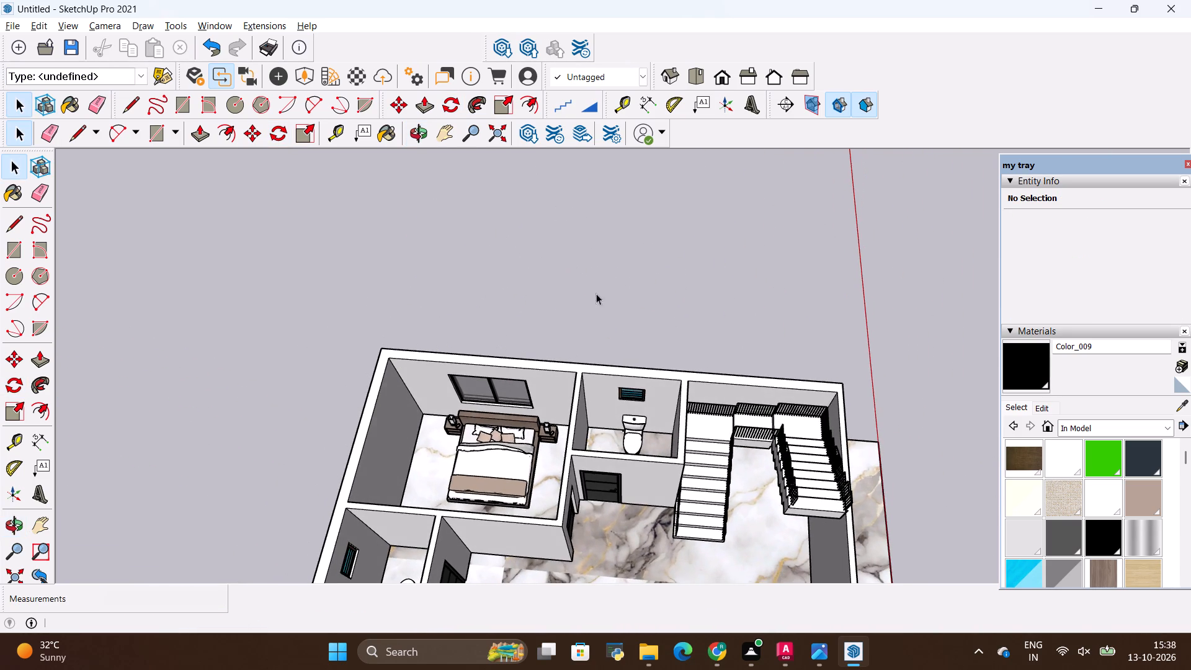
key("space")
left_click(519, 460)
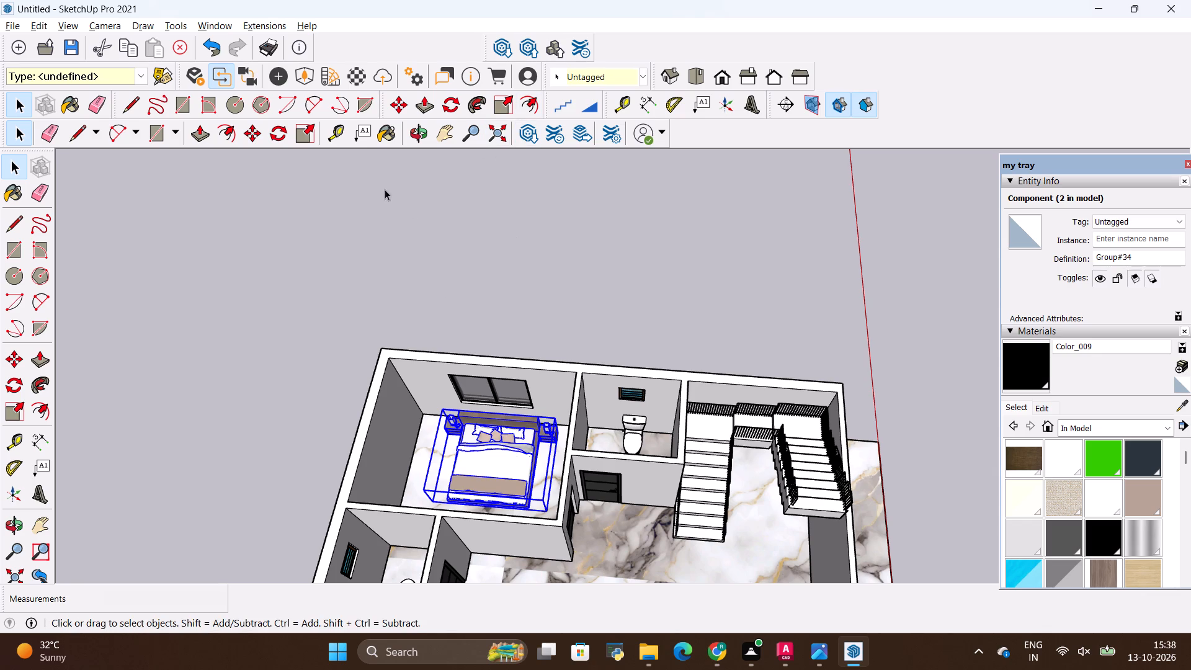
left_click(527, 100)
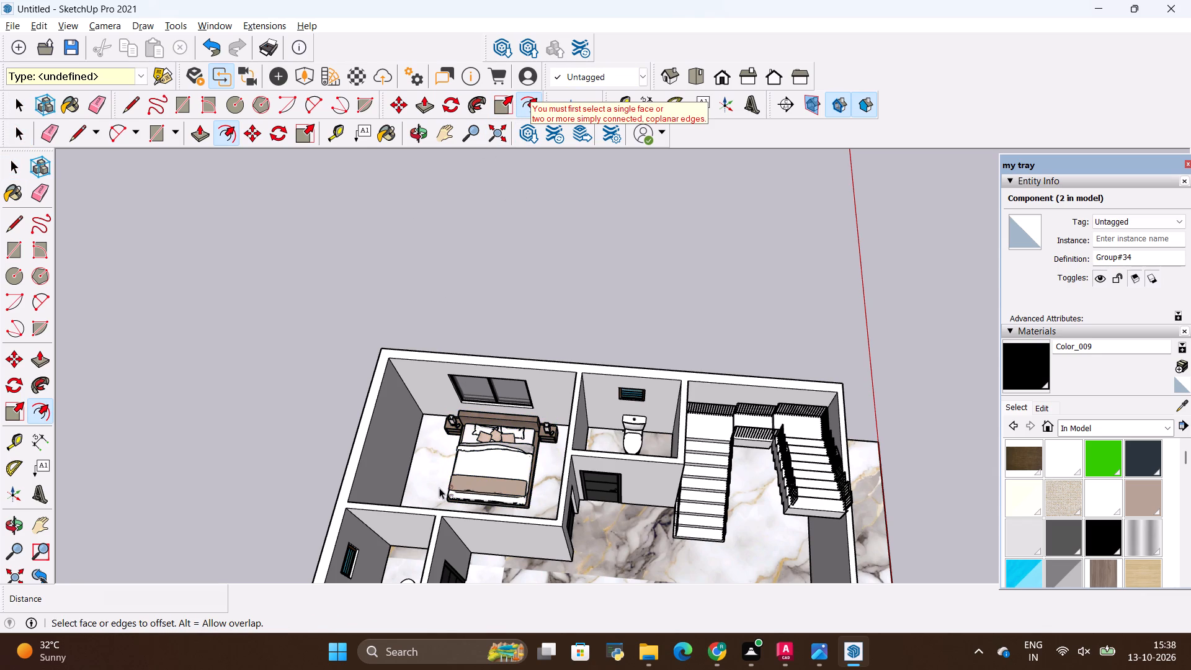
key("space")
left_click(285, 426)
left_click(486, 457)
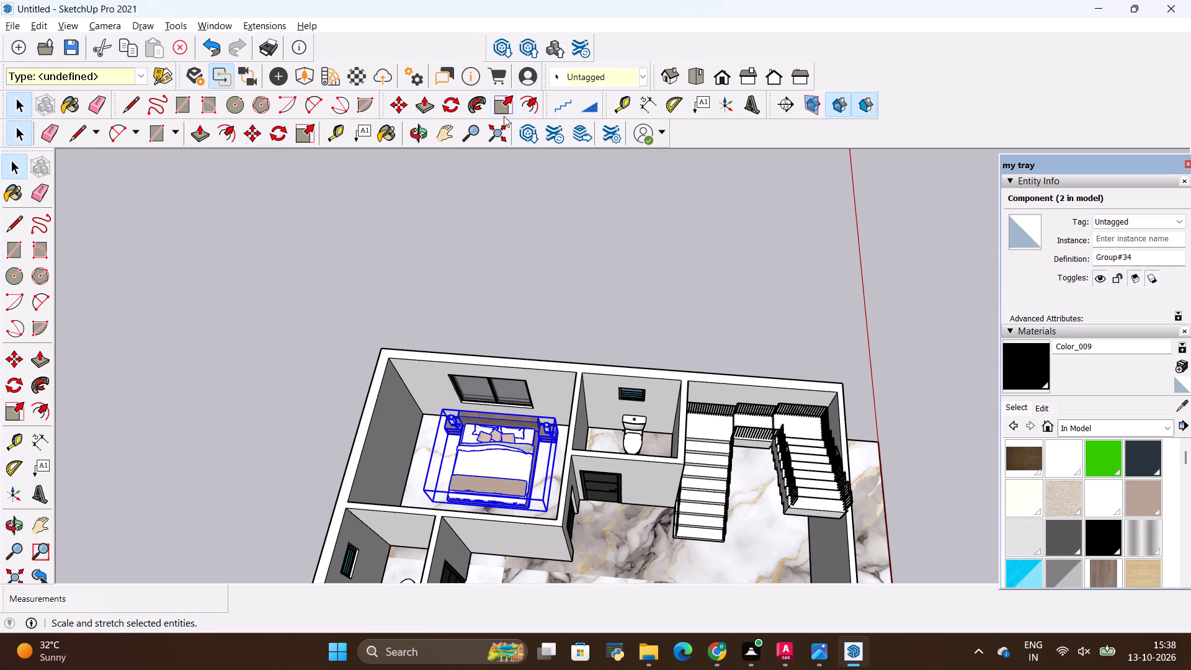
left_click(452, 106)
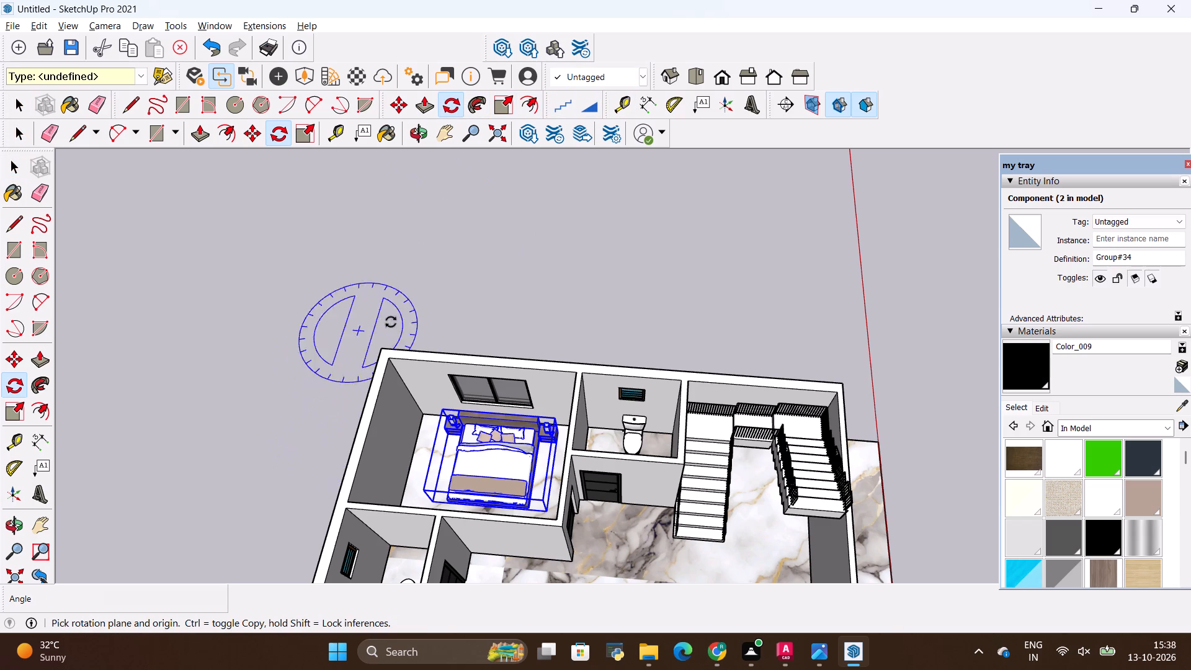
left_click(407, 310)
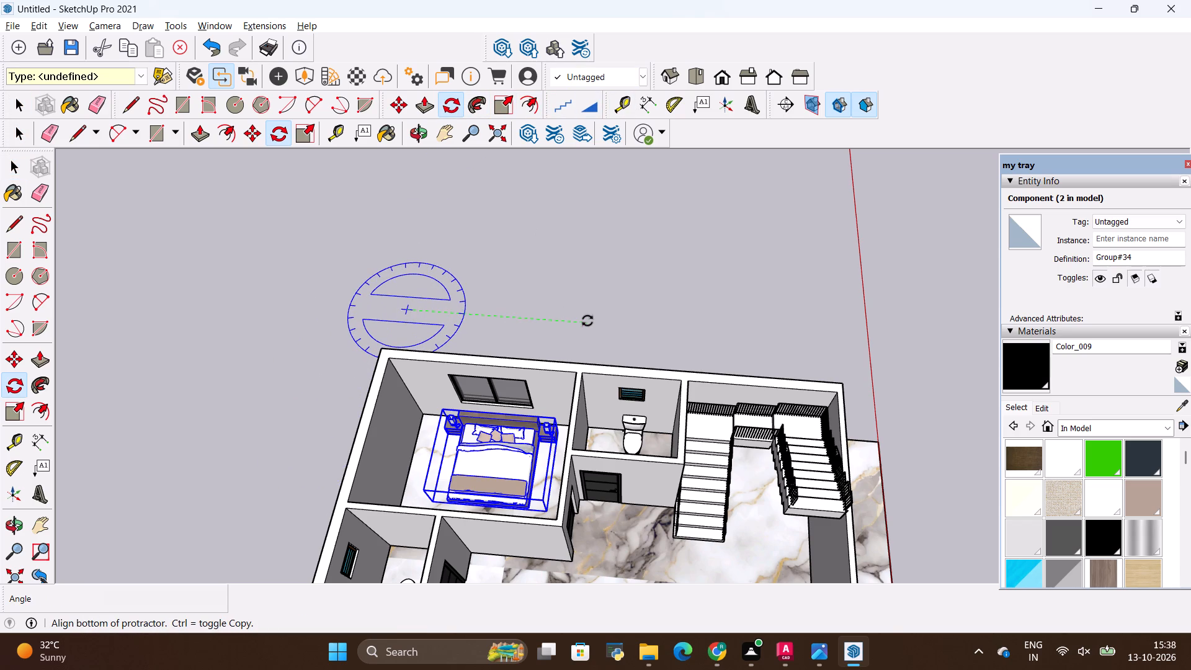
left_click(587, 321)
left_click(439, 191)
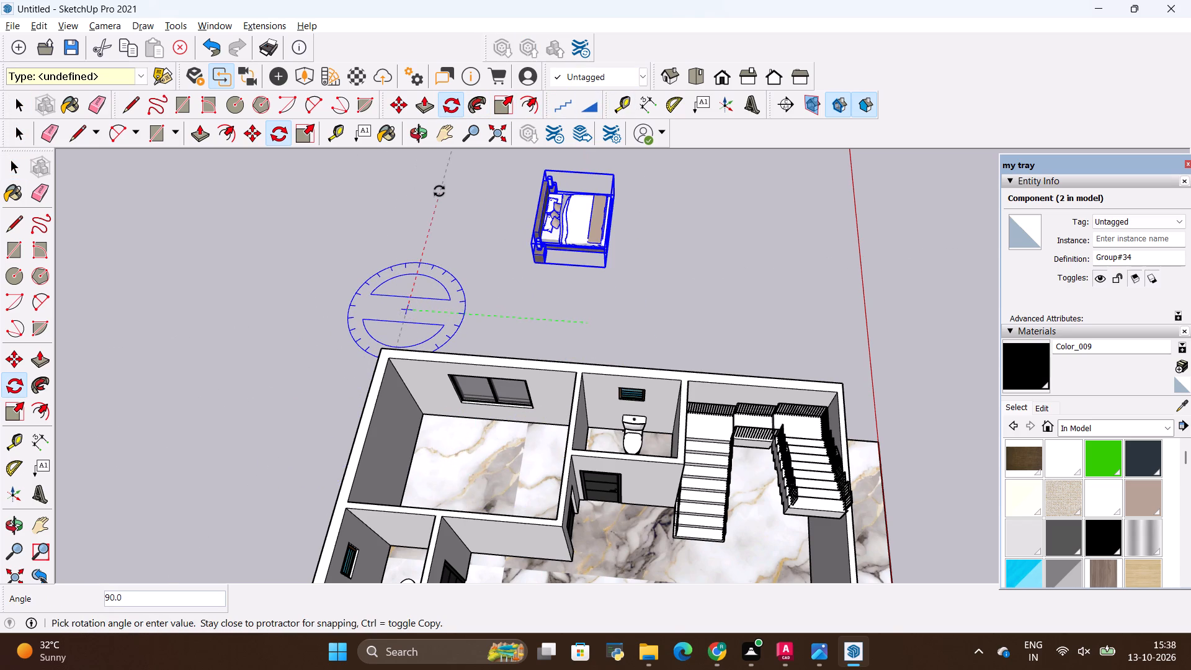
key("space")
left_click(401, 251)
Move the rotated bed set back into the bedroom beside the staircase bathroom, with its headboard towards the outer wall adjacent to the window wall.
left_click(551, 224)
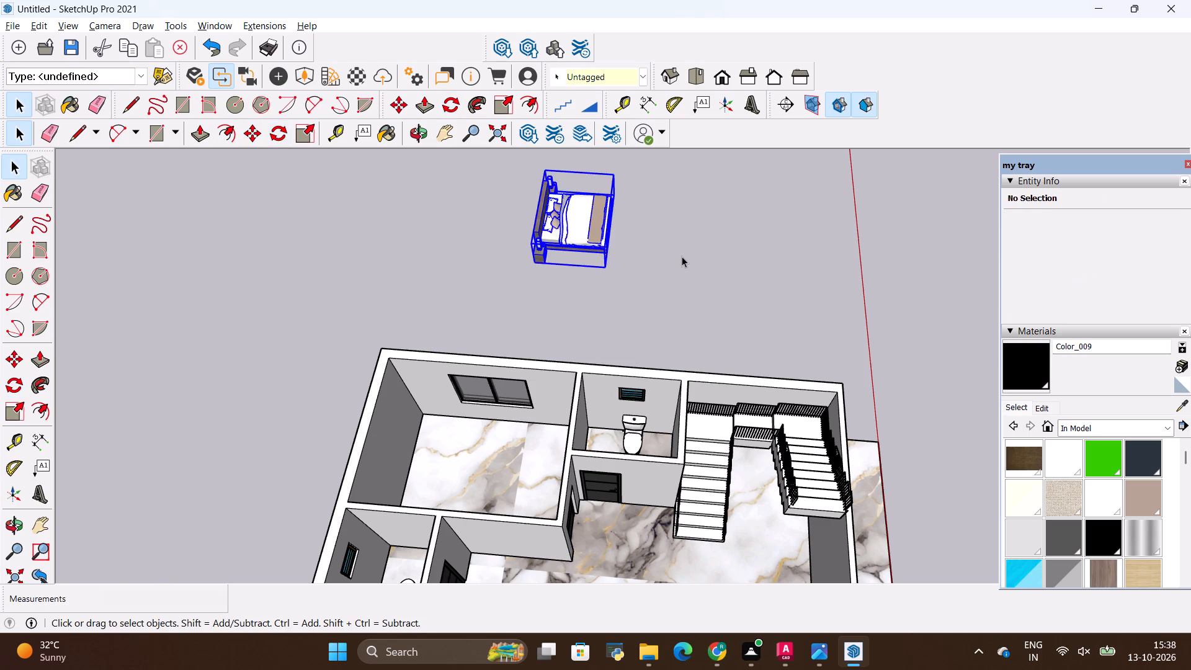
scroll(682, 256, "up", 4)
key("m")
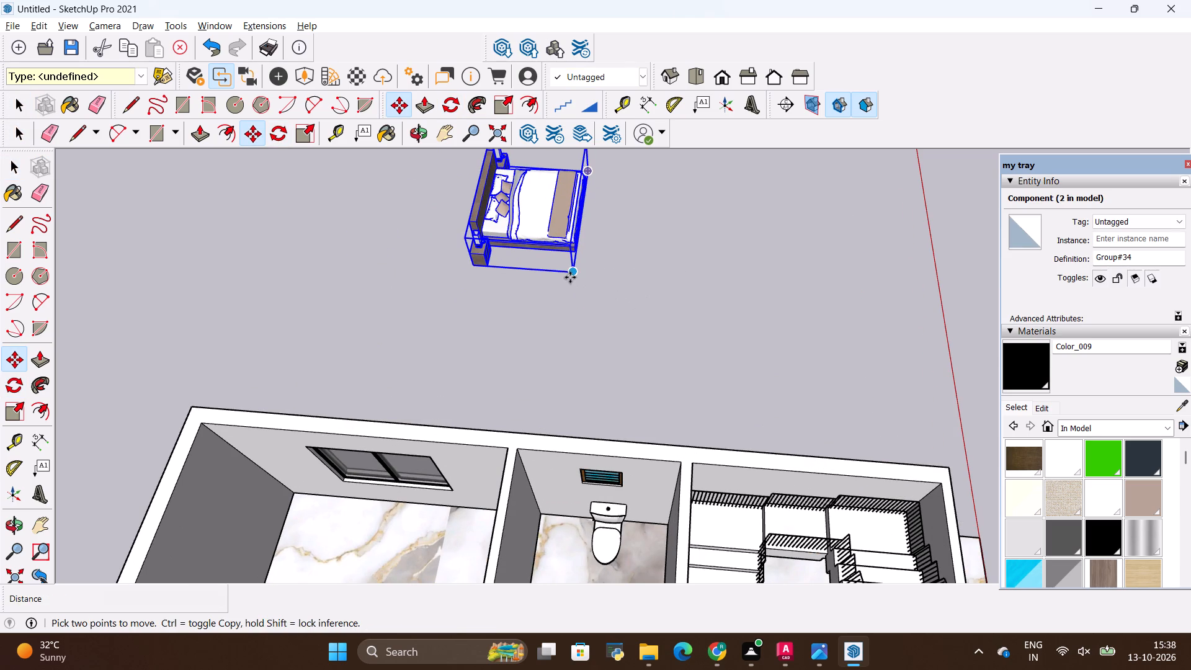
left_click(572, 277)
scroll(509, 297, "down", 9)
scroll(380, 481, "up", 3)
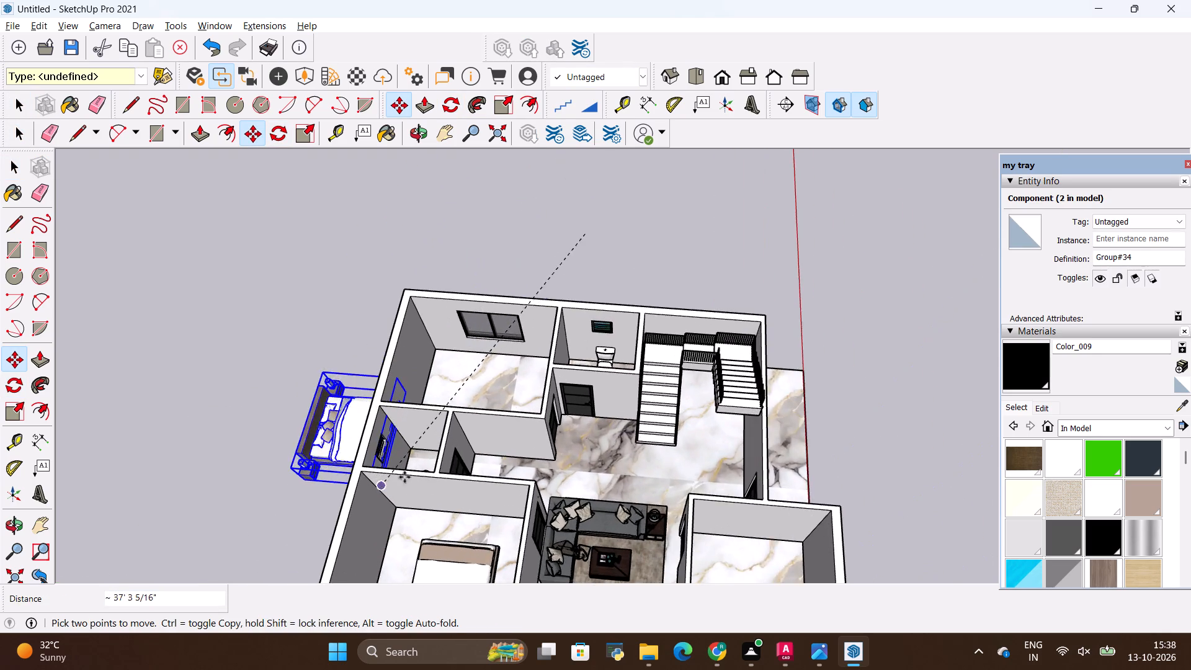
scroll(469, 448, "up", 3)
middle_click_drag(477, 427, 451, 653)
scroll(470, 375, "up", 4)
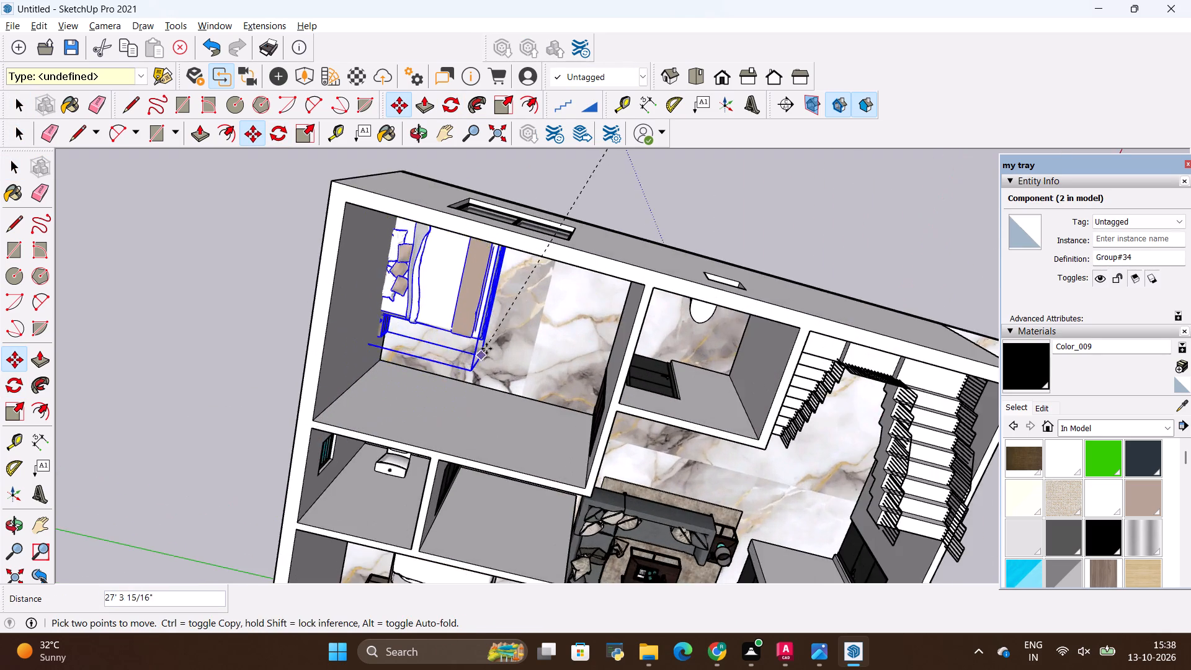
scroll(486, 349, "up", 3)
middle_click_drag(520, 375, 591, 262)
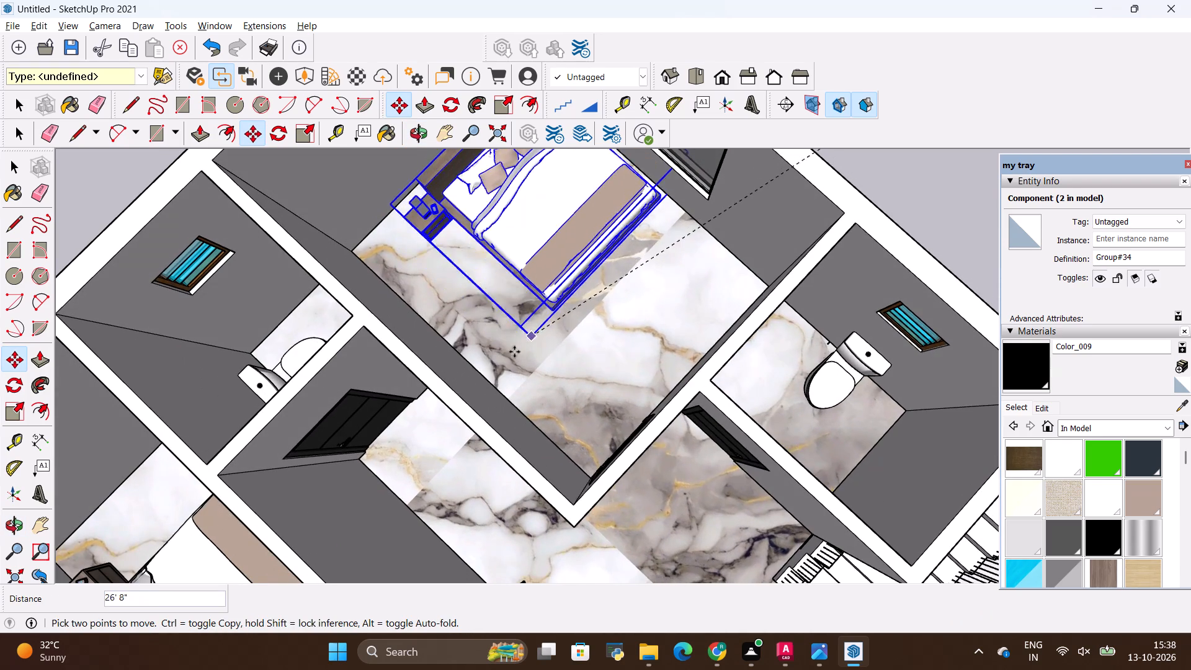
left_click(519, 394)
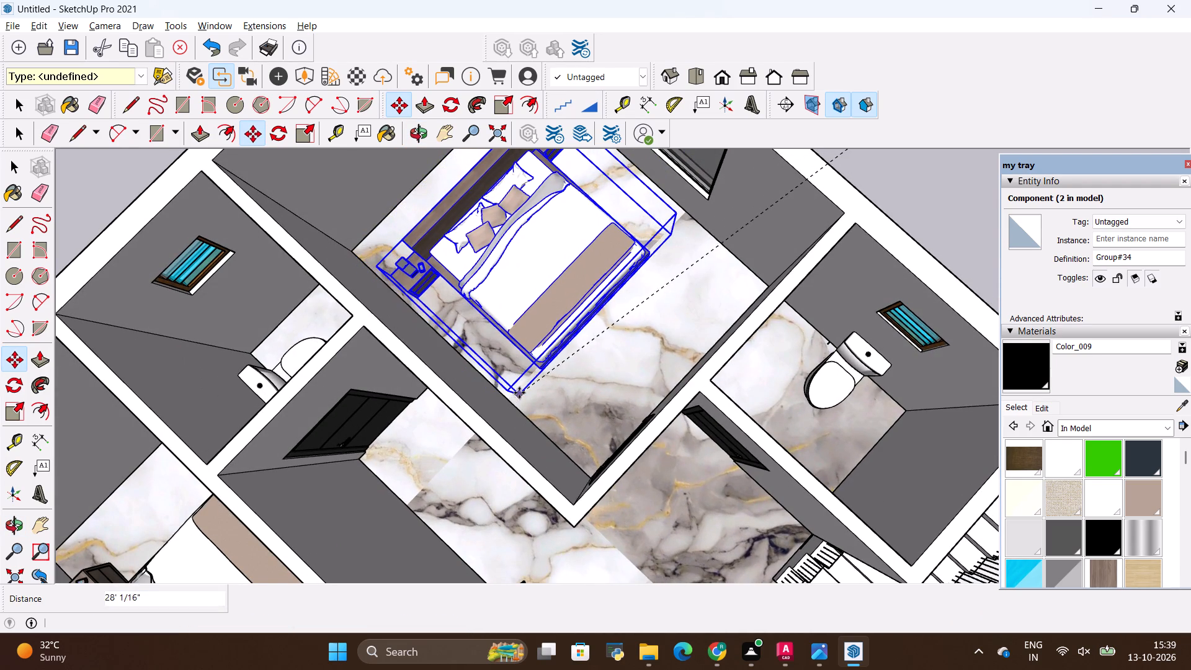
scroll(461, 442, "down", 12)
key("space")
left_click(613, 304)
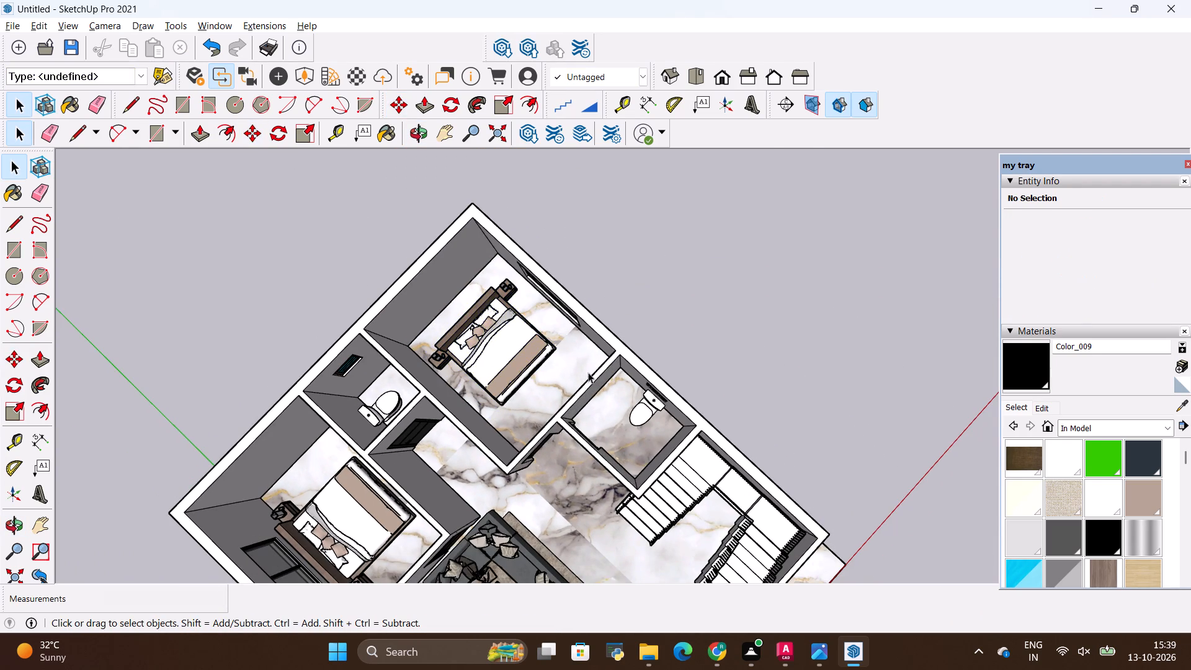
Scale the repositioned bed set up slightly and uniformly from its headboard corner nearest the window.
middle_click_drag(507, 412, 353, 285)
scroll(654, 390, "down", 6)
scroll(630, 276, "up", 8)
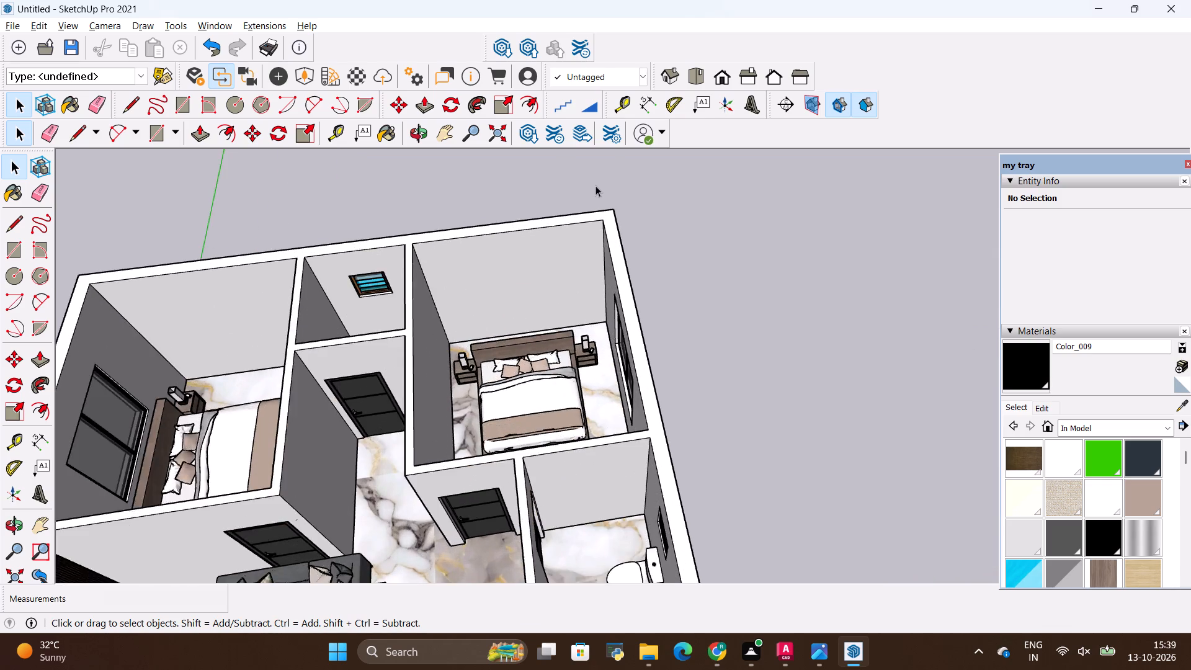
scroll(595, 185, "up", 4)
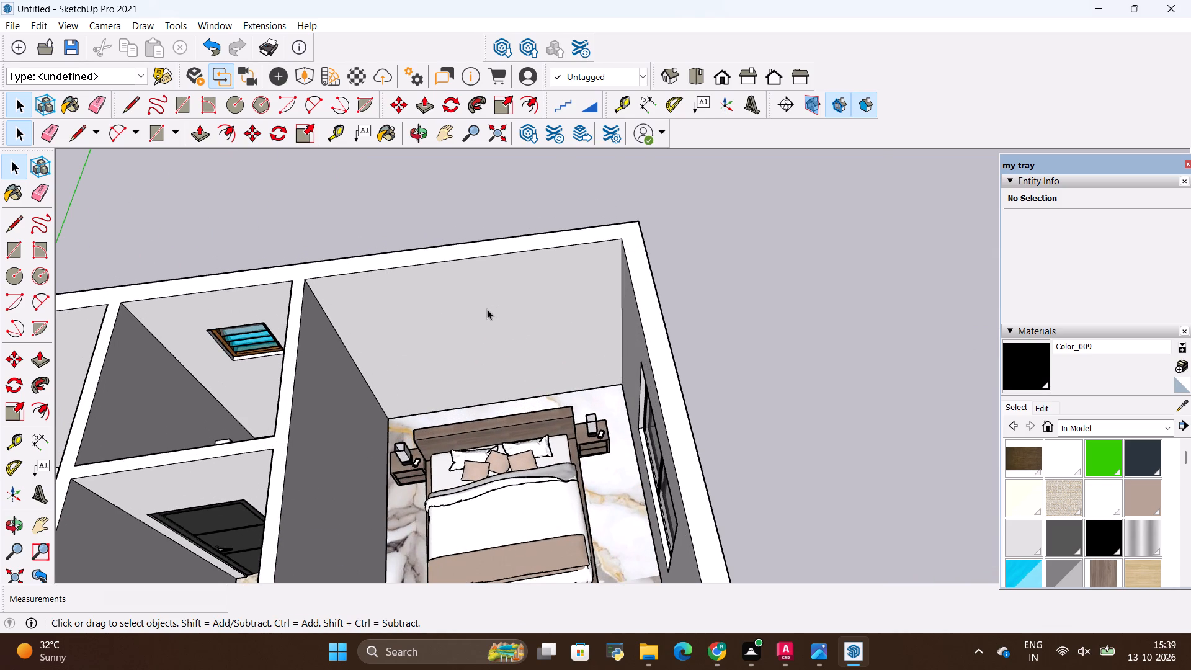
scroll(486, 341, "down", 4)
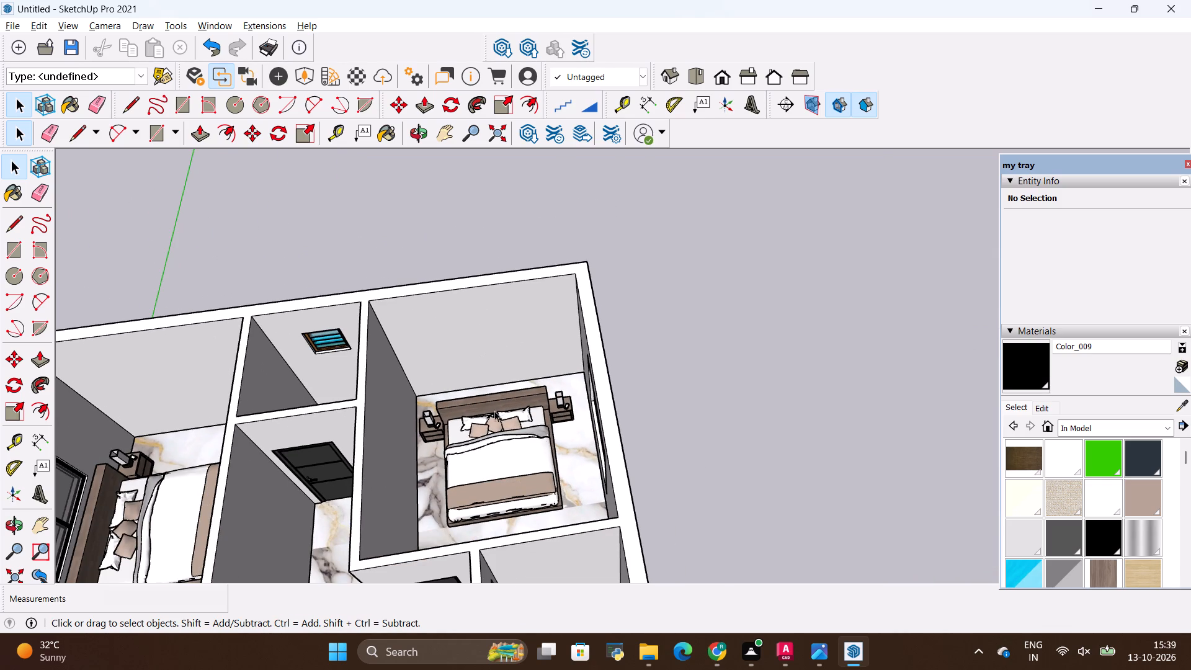
left_click(506, 464)
key("s")
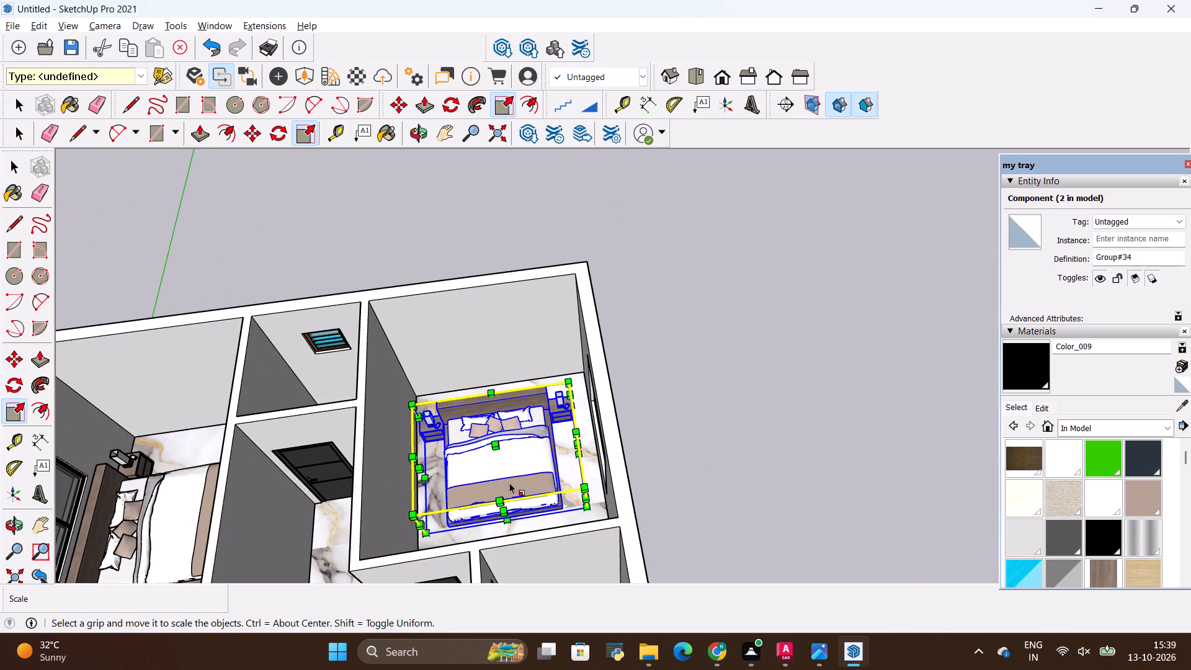
left_click(568, 386)
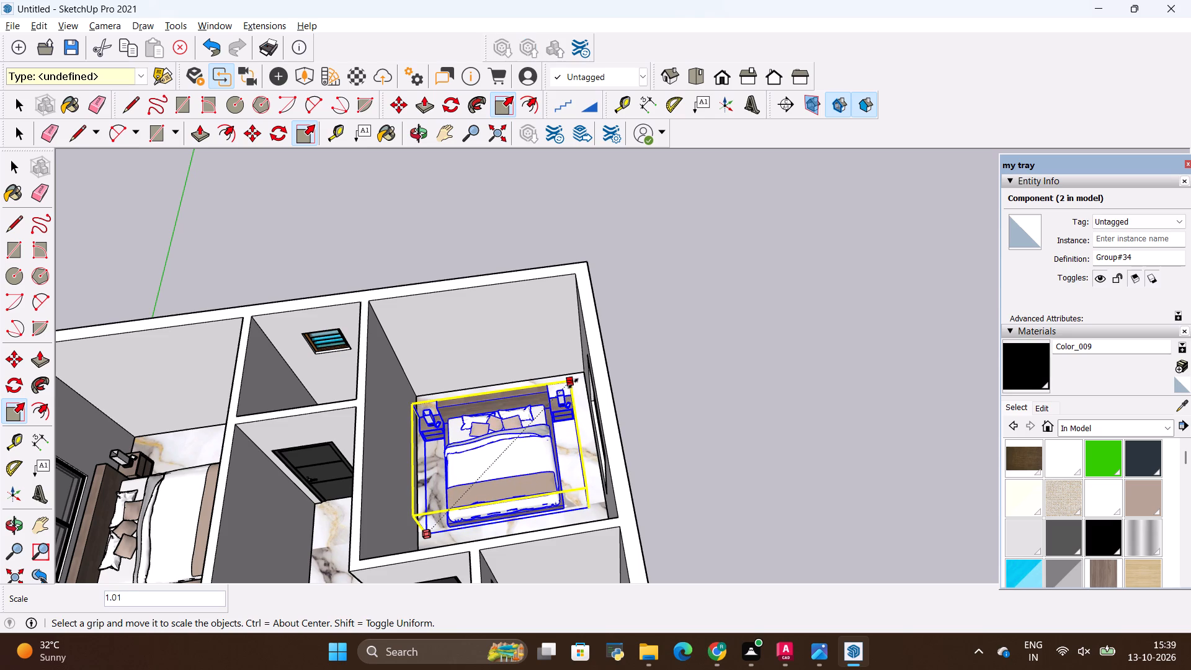
left_click(579, 380)
key("space")
left_click(664, 314)
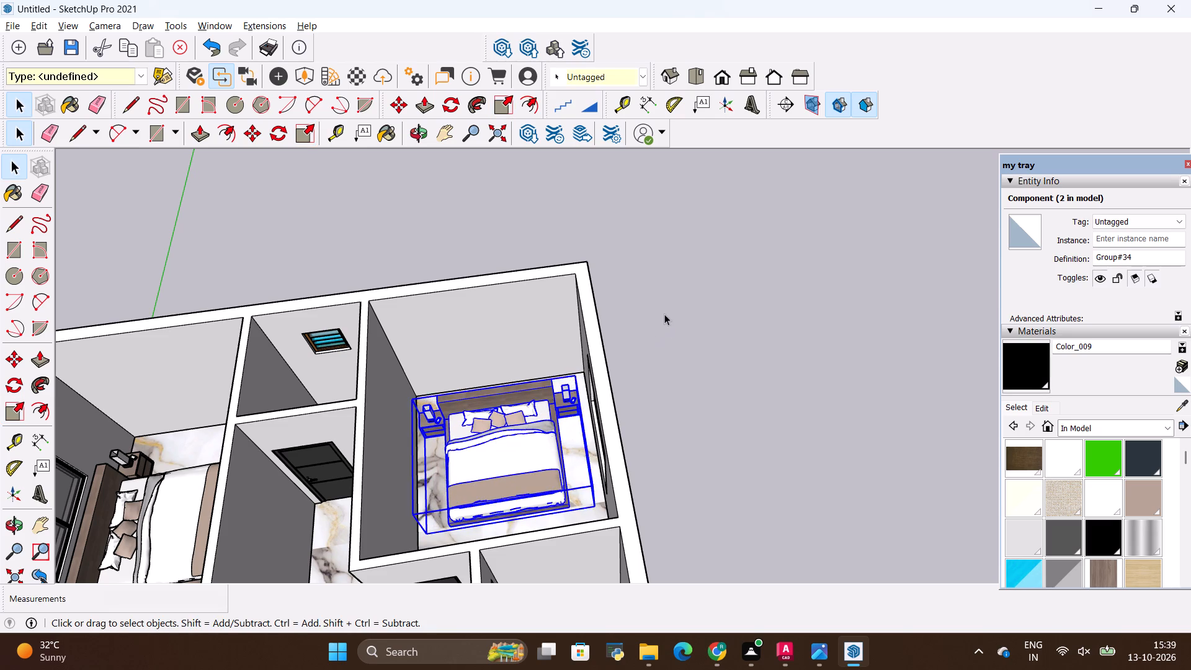
Examine the whole furnished house from above and from opposite sides with the enlarged bed set in place.
scroll(672, 317, "down", 13)
scroll(605, 313, "up", 1)
middle_click_drag(604, 313, 579, 462)
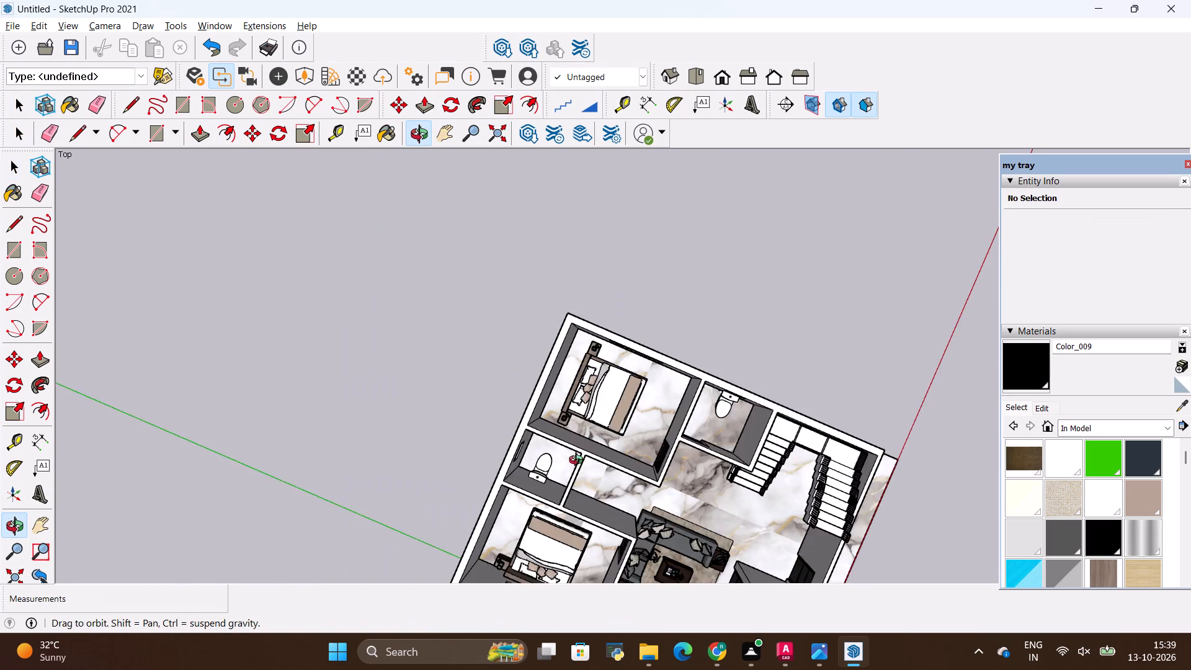
middle_click_drag(579, 462, 784, 345)
scroll(395, 367, "down", 10)
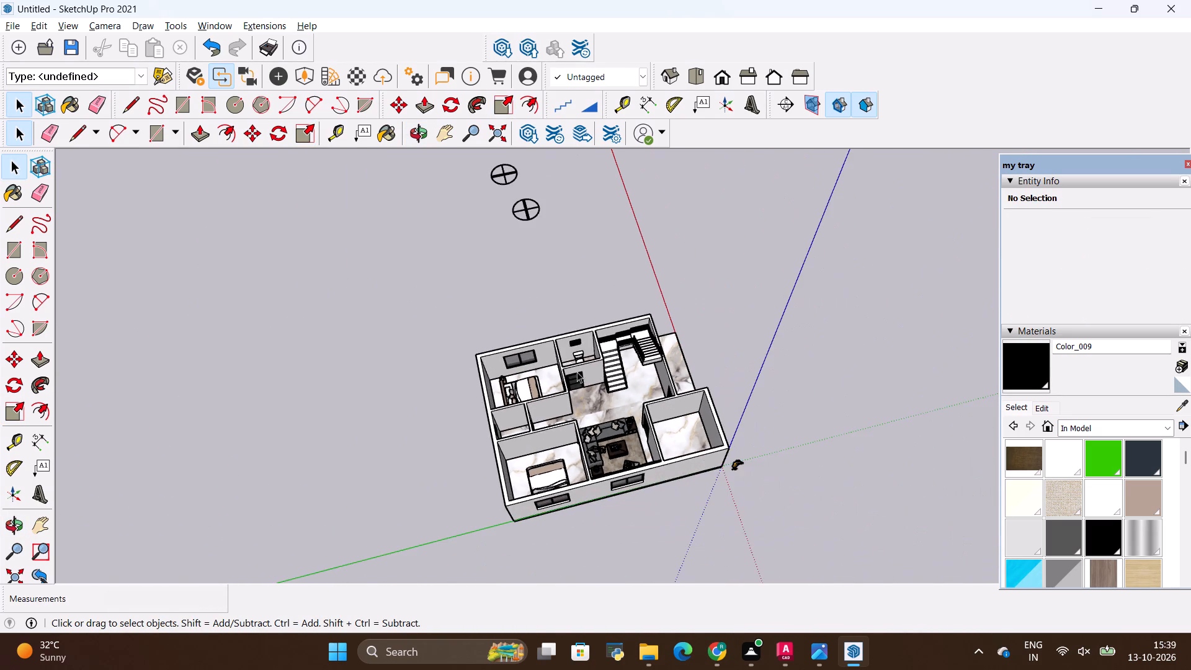
middle_click_drag(602, 373, 279, 349)
scroll(462, 260, "up", 4)
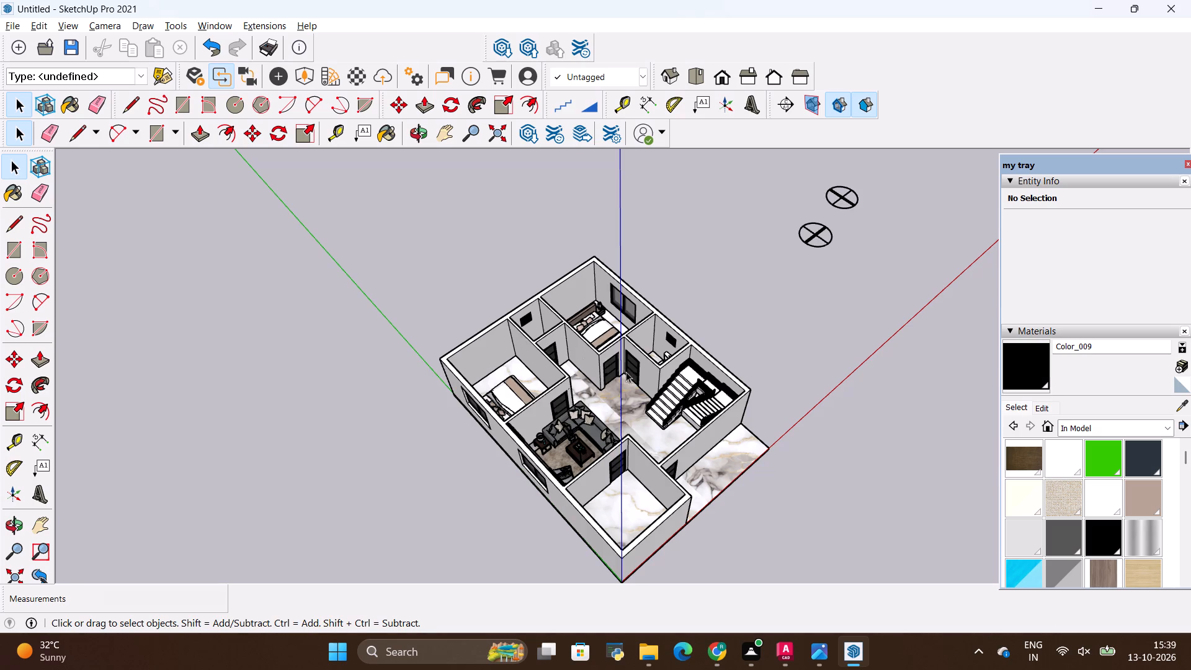
Move the bed set in the bedroom beside the staircase bathroom slightly towards the wall behind its headboard and away from the window wall.
middle_click_drag(636, 383, 495, 455)
scroll(600, 288, "up", 17)
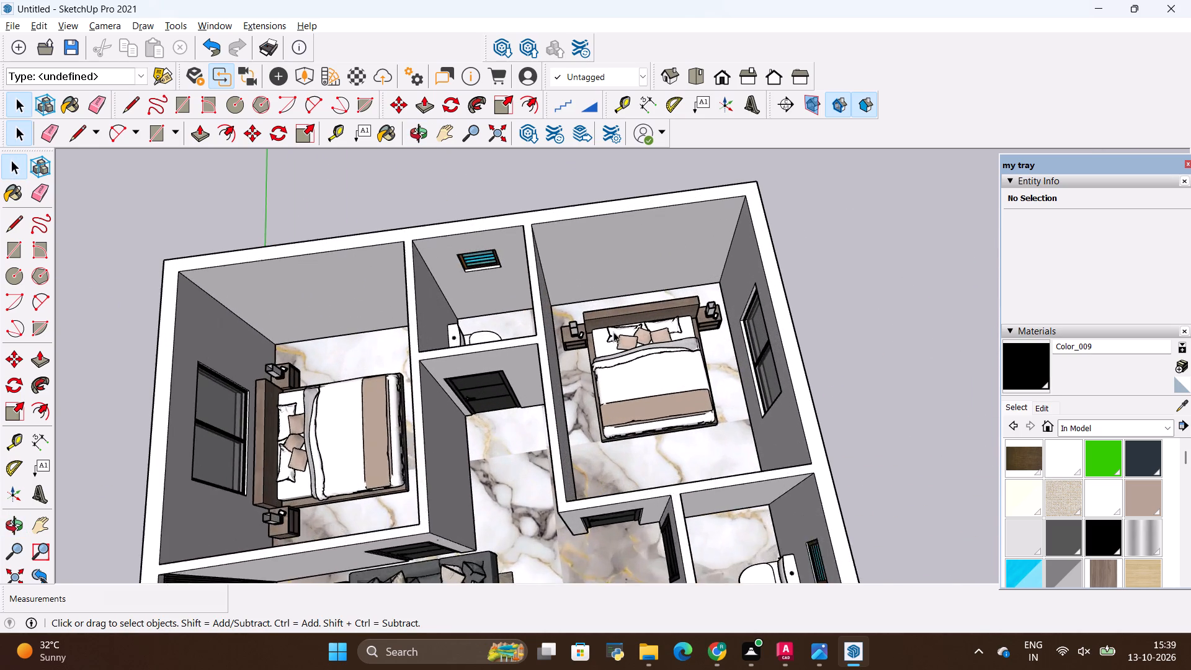
left_click(613, 332)
scroll(655, 305, "up", 2)
key("m")
scroll(661, 297, "up", 4)
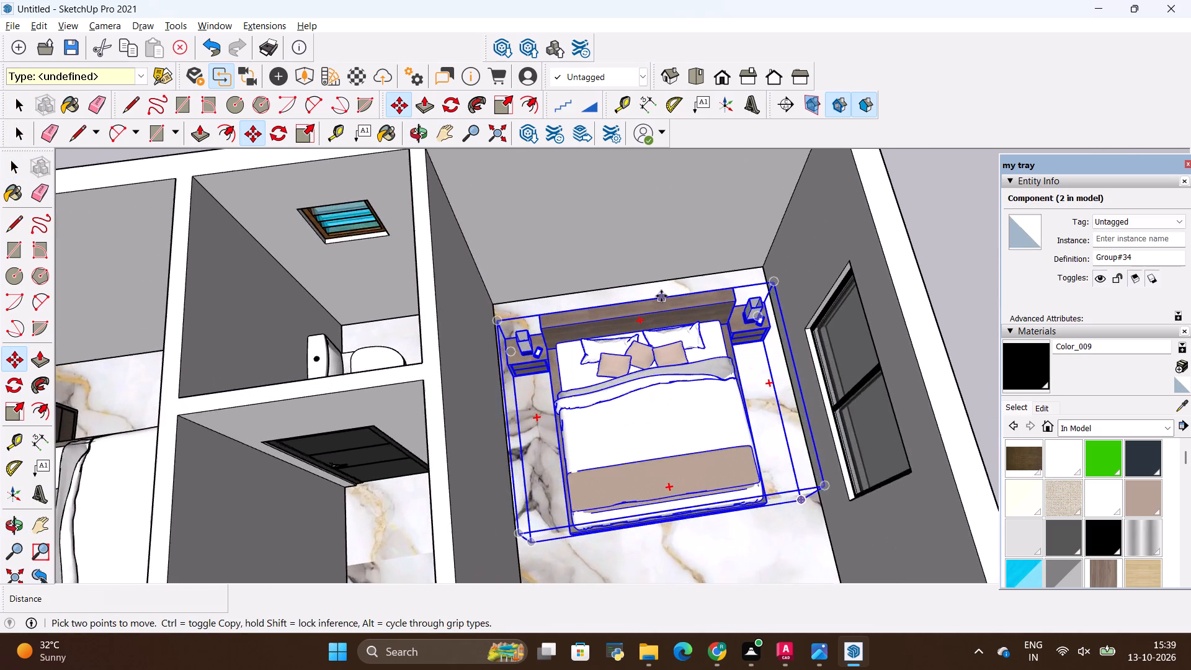
scroll(671, 295, "up", 1)
middle_click_drag(671, 295, 592, 416)
scroll(723, 278, "up", 5)
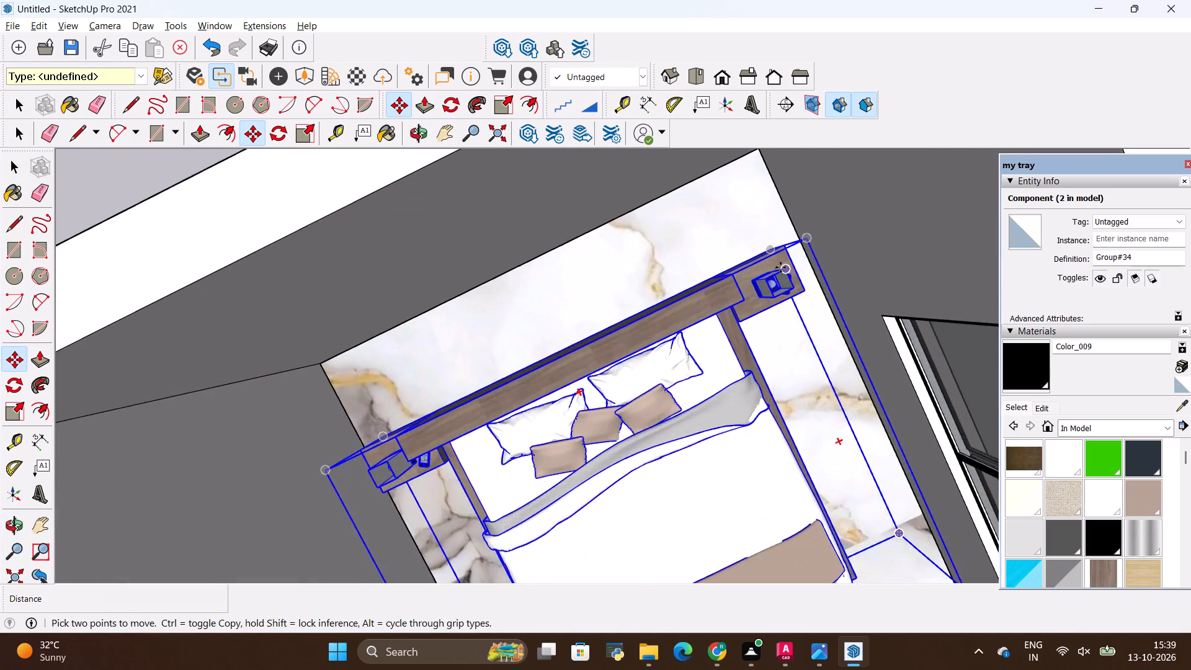
scroll(780, 267, "up", 11)
left_click(786, 274)
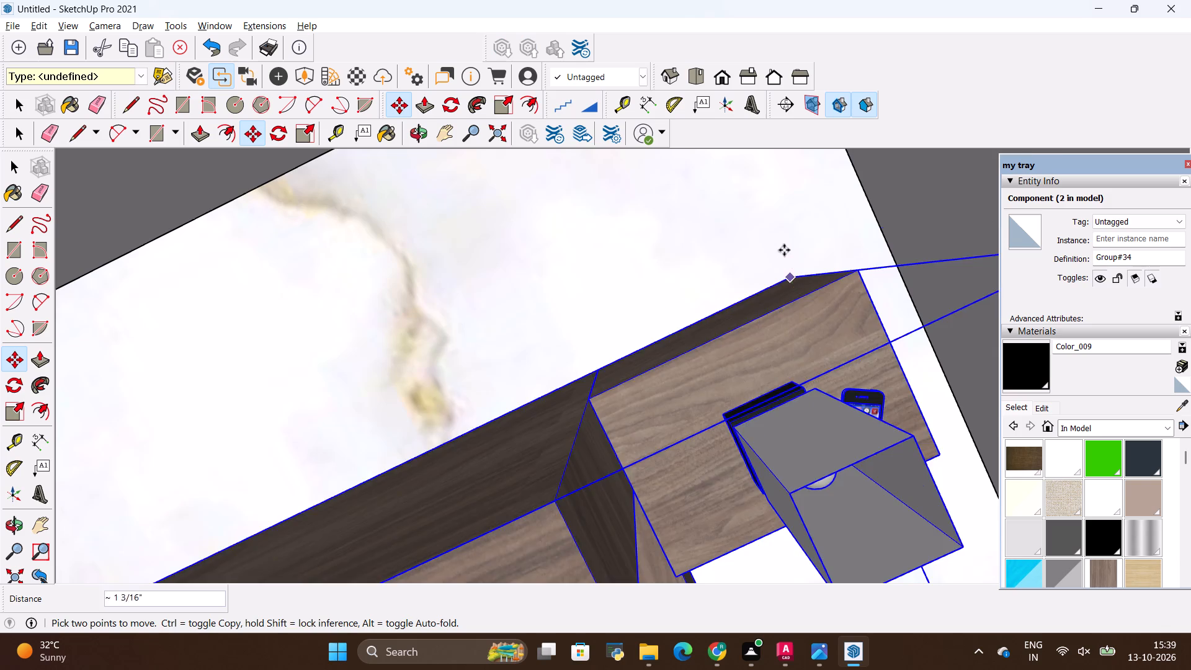
left_click(712, 193)
scroll(878, 400, "down", 13)
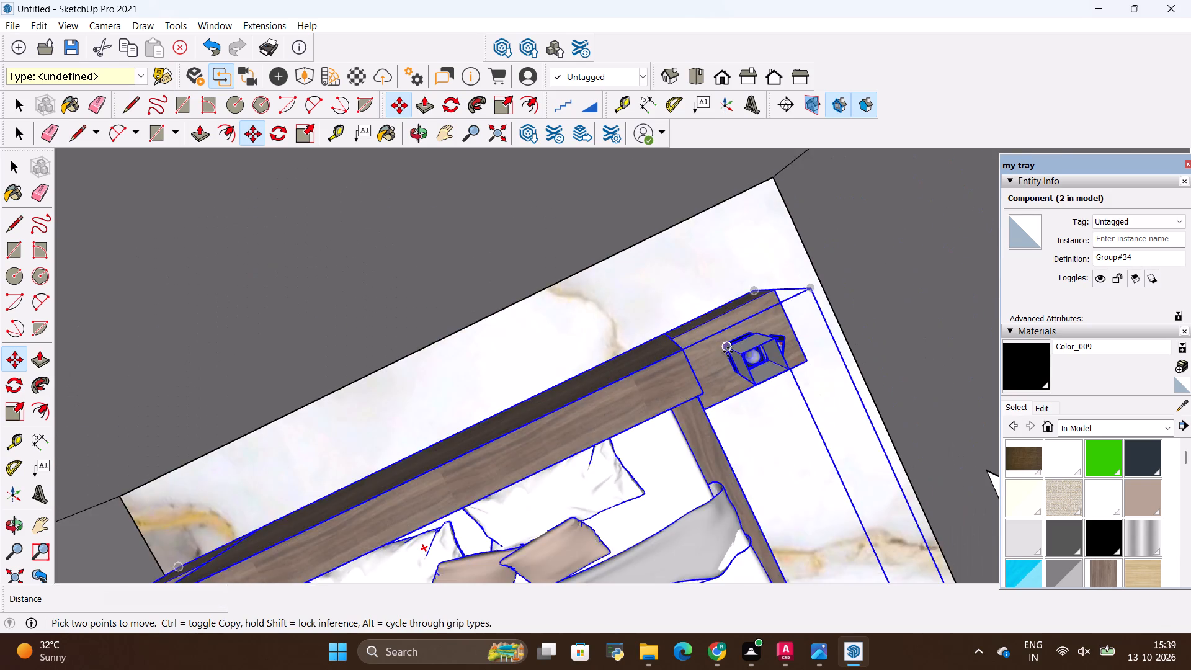
scroll(728, 352, "down", 10)
key("space")
left_click(590, 231)
Review the repositioned bed set against the other bedroom, the hall and the overall house layout.
scroll(591, 234, "down", 6)
middle_click_drag(609, 399, 604, 398)
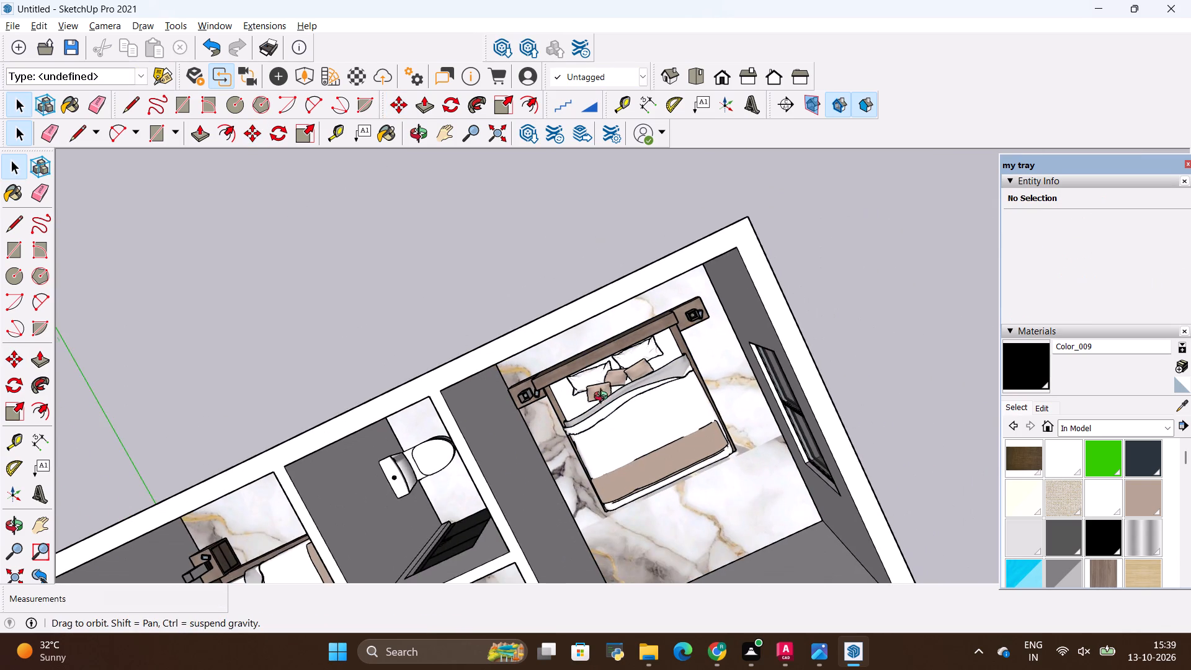
middle_click_drag(604, 398, 554, 259)
scroll(529, 290, "down", 6)
middle_click_drag(550, 408, 377, 359)
key("space")
left_click(879, 341)
scroll(635, 350, "down", 6)
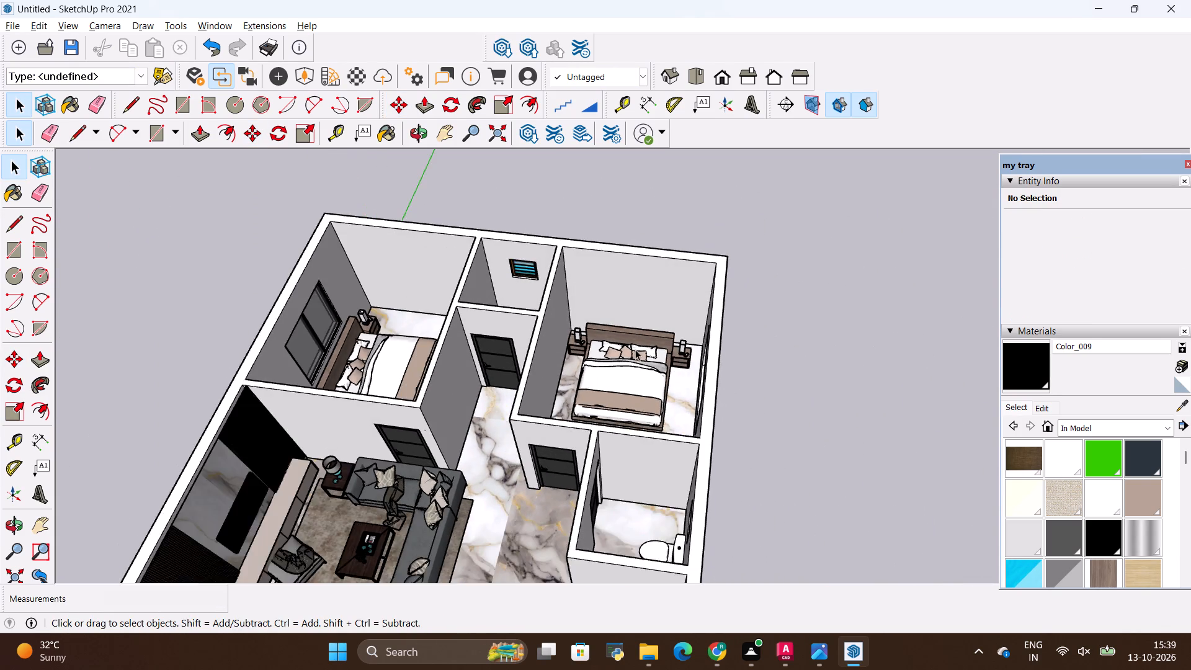
scroll(635, 349, "down", 4)
key("space")
left_click(746, 284)
scroll(645, 281, "down", 11)
middle_click_drag(649, 391, 609, 413)
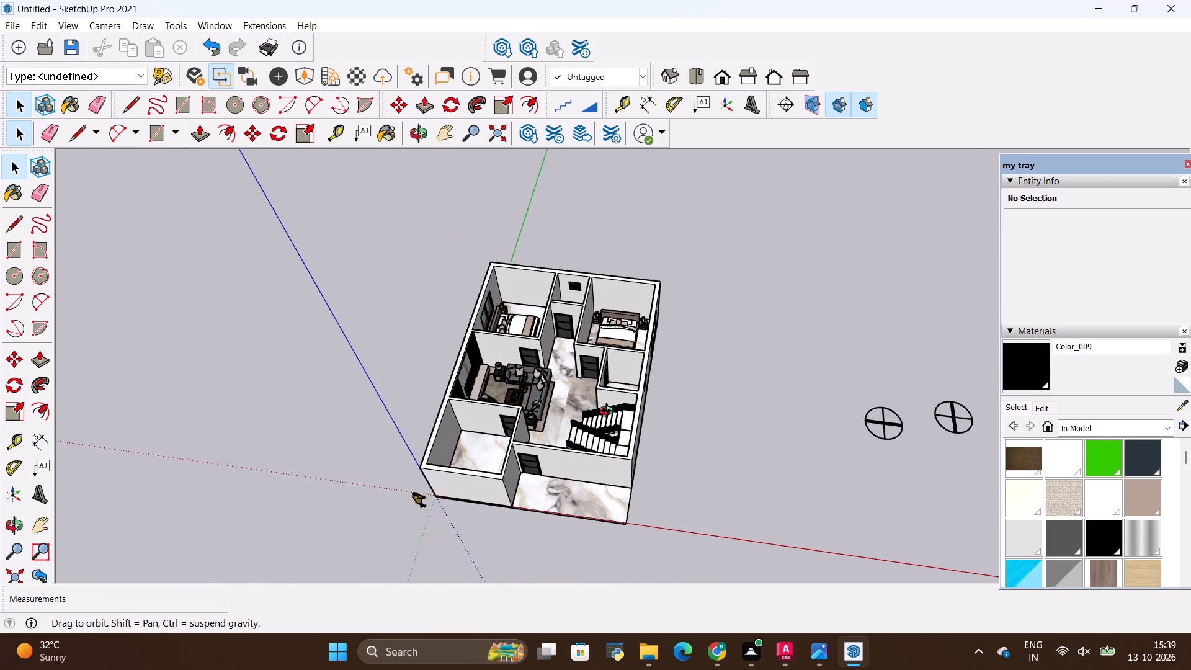
middle_click_drag(609, 413, 746, 424)
scroll(638, 251, "up", 2)
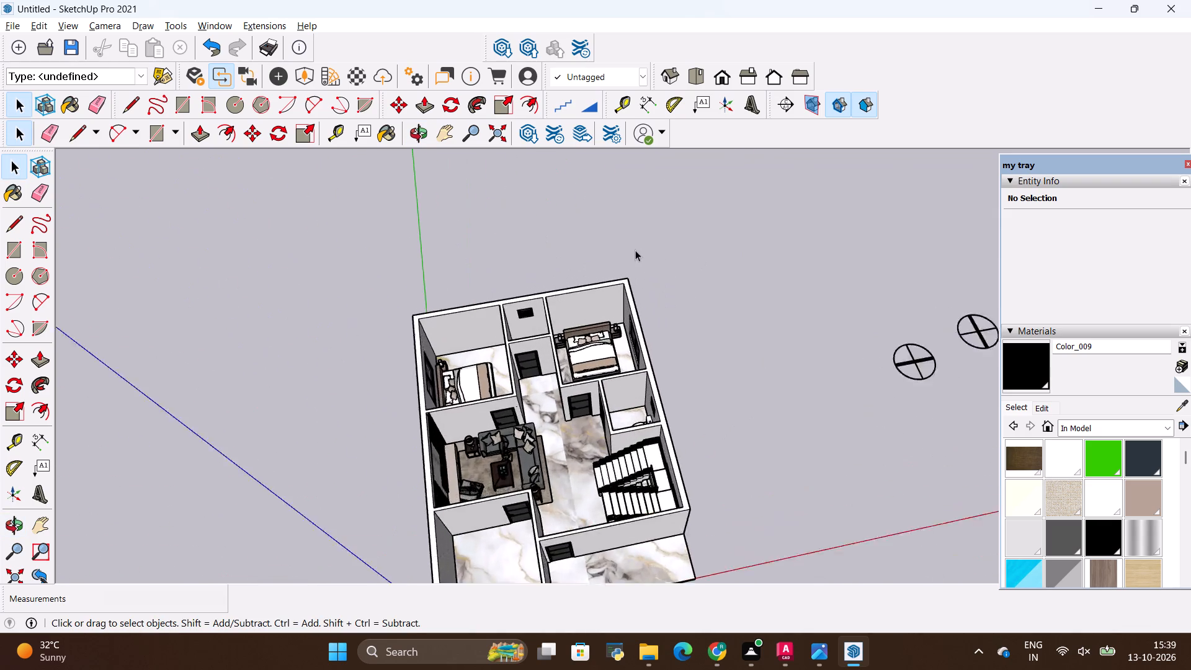
scroll(635, 250, "up", 18)
scroll(550, 295, "down", 13)
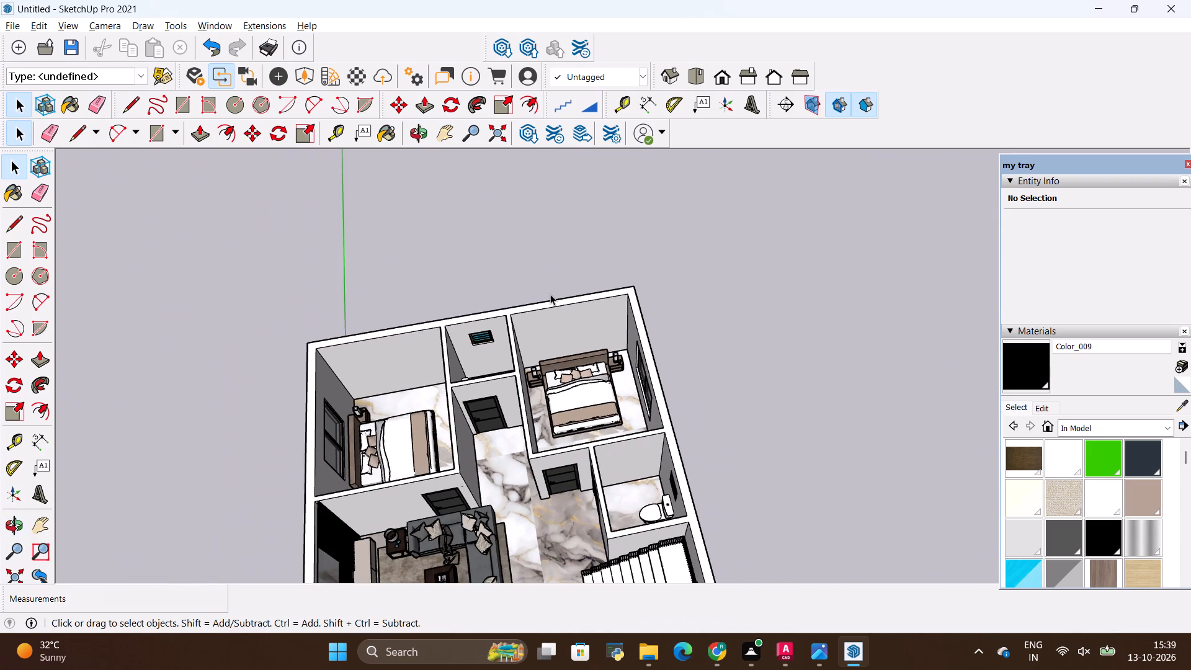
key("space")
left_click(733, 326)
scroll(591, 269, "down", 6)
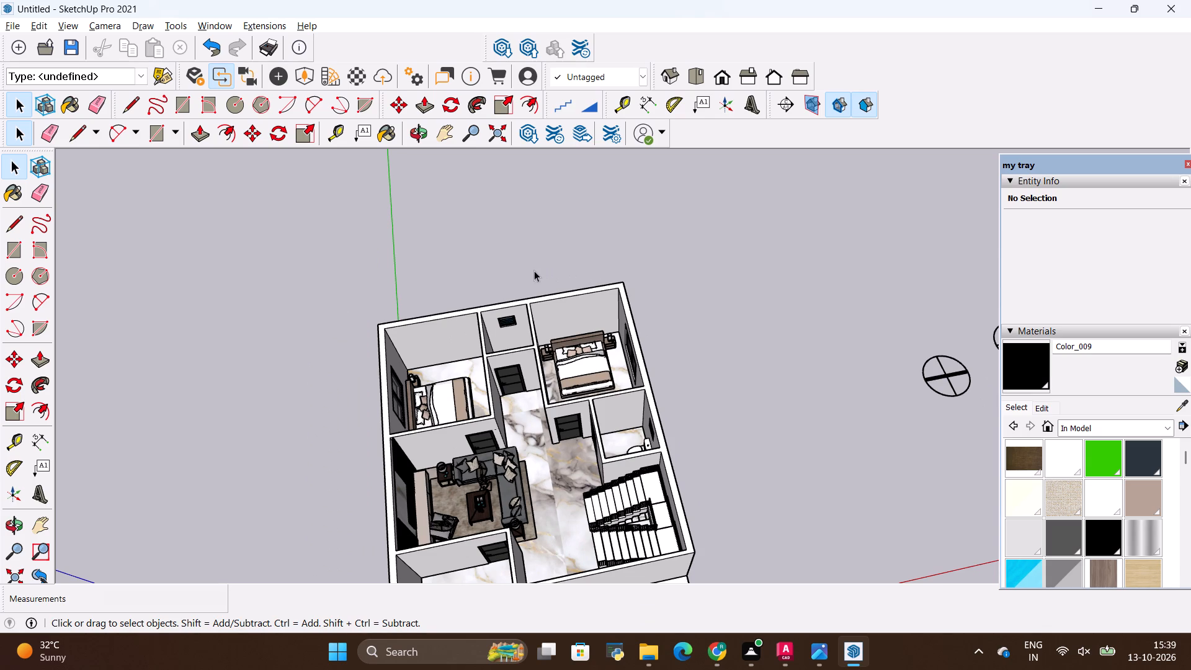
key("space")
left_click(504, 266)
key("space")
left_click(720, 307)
Examine both bedrooms up close, checking the bed placement relative to the windows, doors and adjoining bathrooms.
scroll(673, 288, "down", 4)
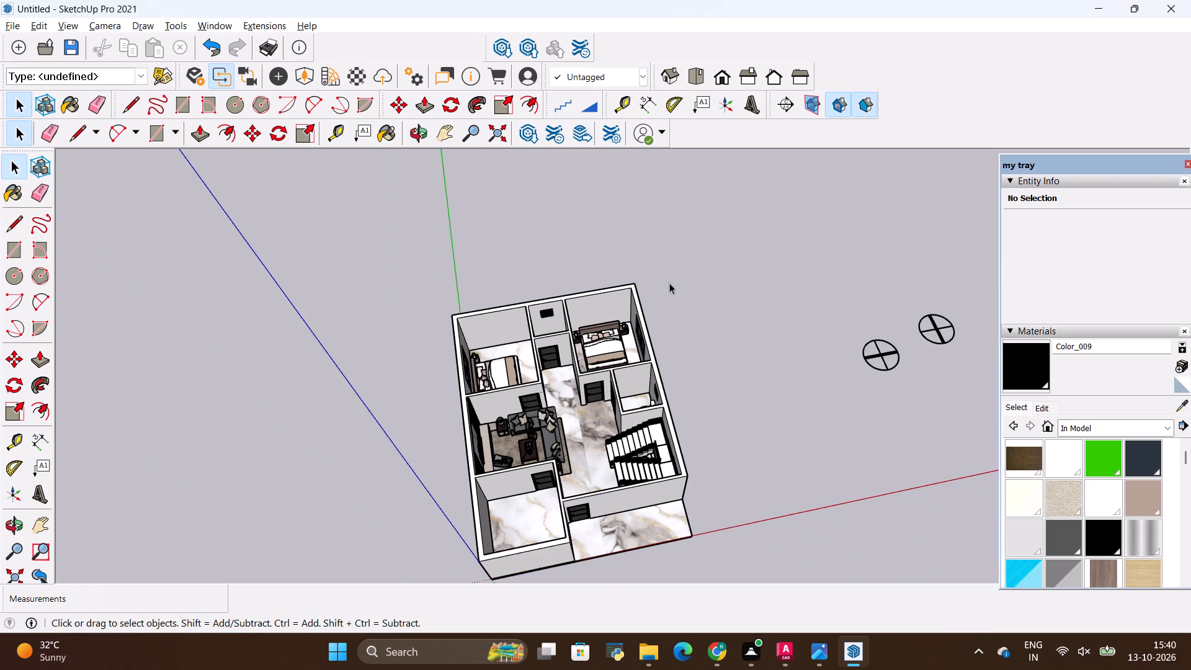
middle_click_drag(669, 283, 632, 259)
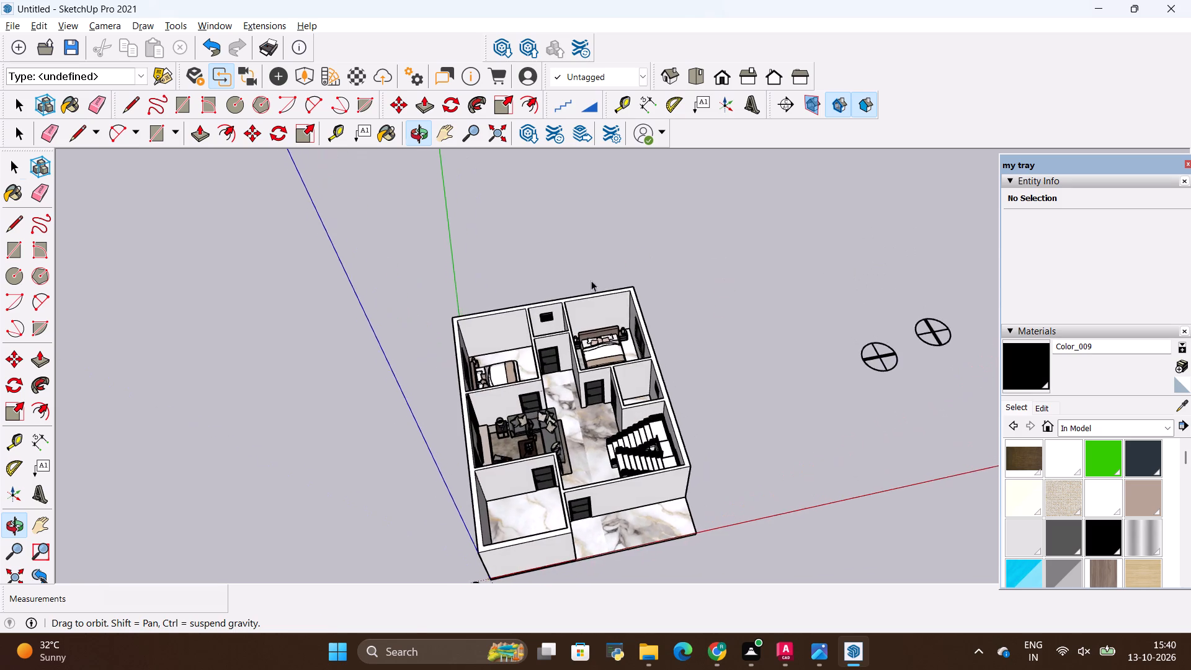
scroll(512, 315, "up", 11)
scroll(463, 378, "up", 9)
scroll(480, 368, "down", 2)
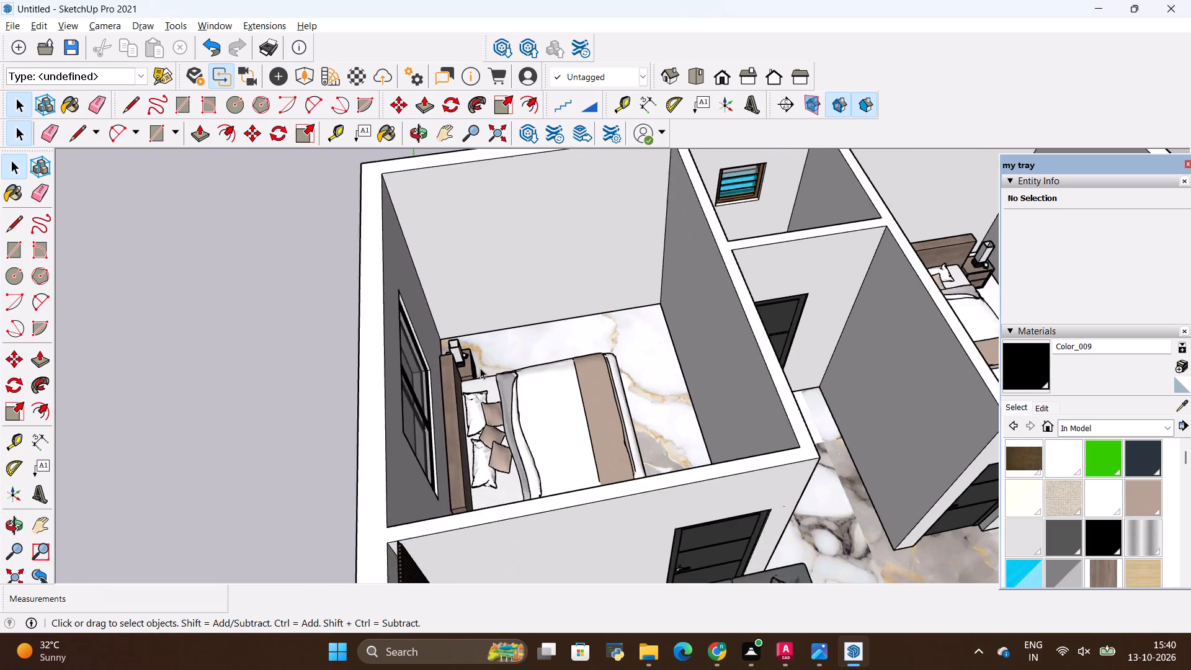
scroll(480, 368, "down", 10)
scroll(334, 352, "down", 11)
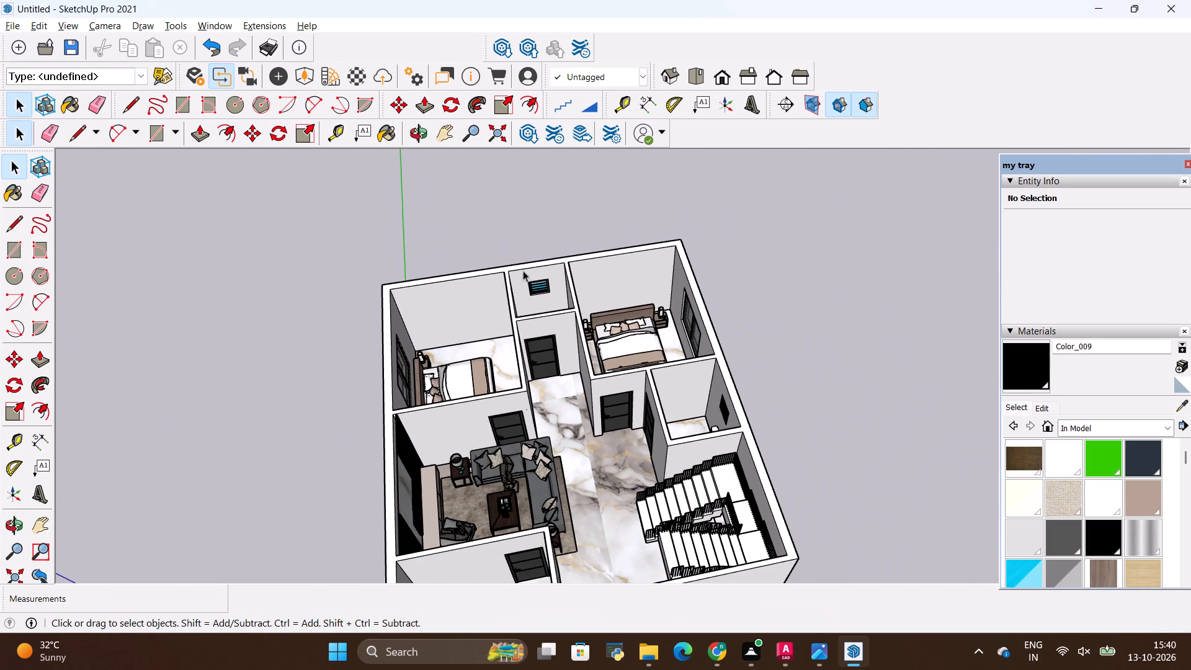
key("space")
left_click(741, 263)
scroll(427, 254, "up", 3)
scroll(722, 230, "up", 3)
scroll(706, 217, "down", 3)
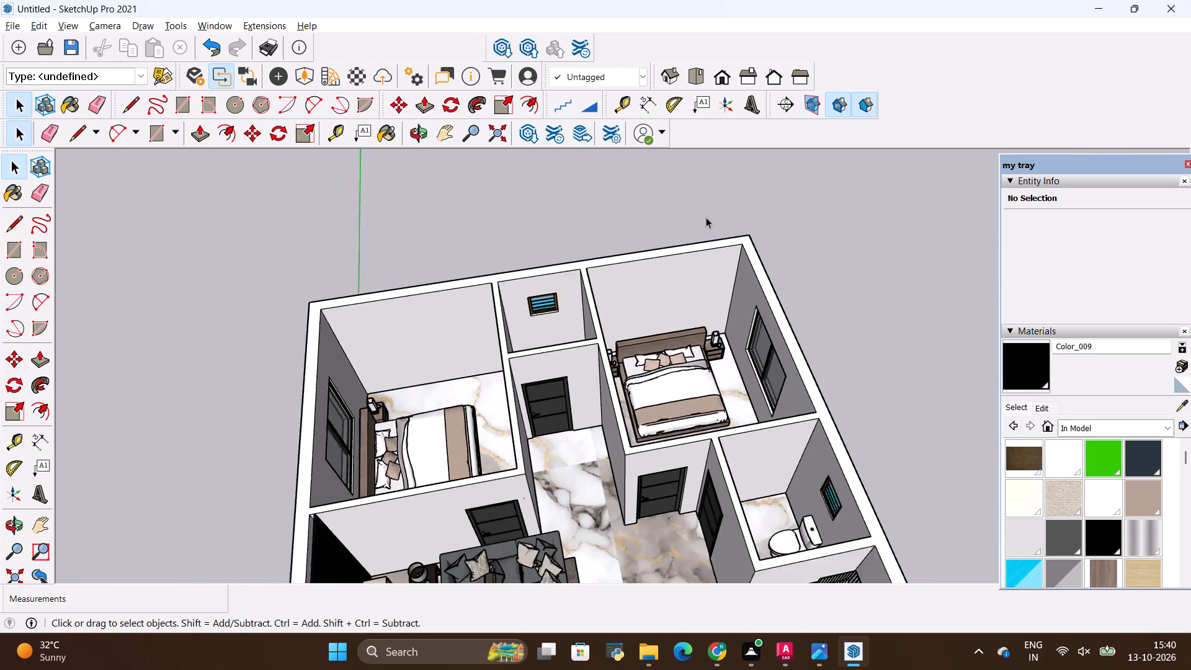
scroll(706, 217, "down", 8)
key("space")
left_click(859, 225)
Inspect the entire house layout from above and from several sides around the exterior.
scroll(770, 231, "down", 1)
middle_click_drag(768, 236, 656, 406)
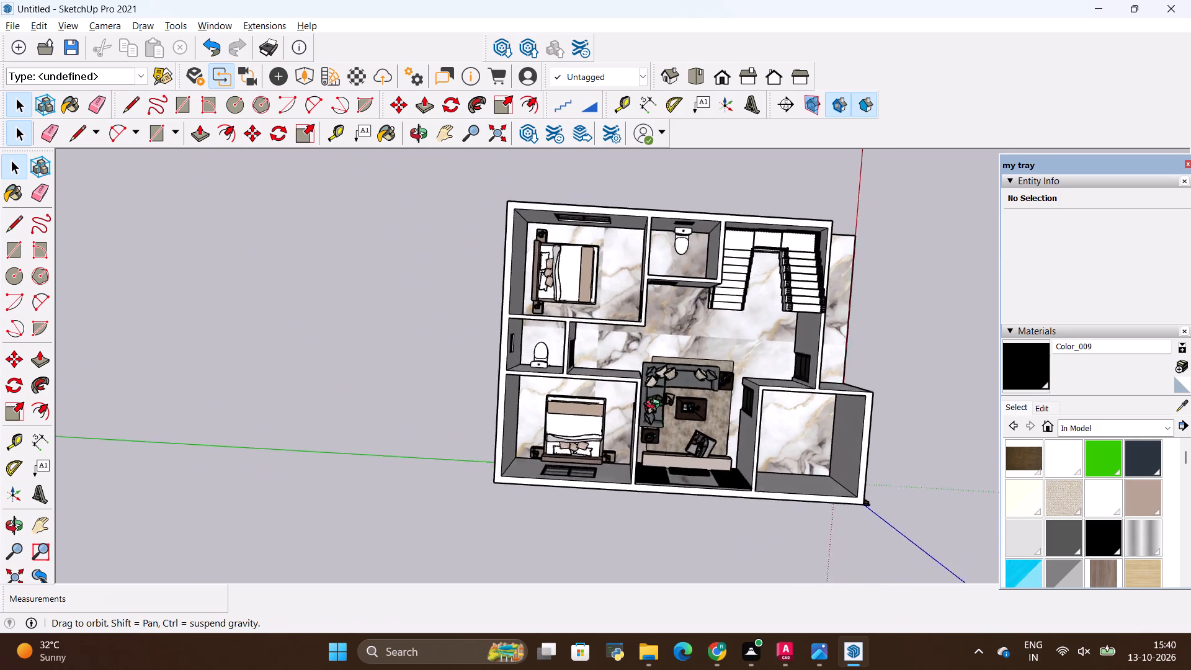
middle_click_drag(656, 406, 870, 252)
scroll(102, 461, "down", 10)
middle_click_drag(674, 382, 674, 388)
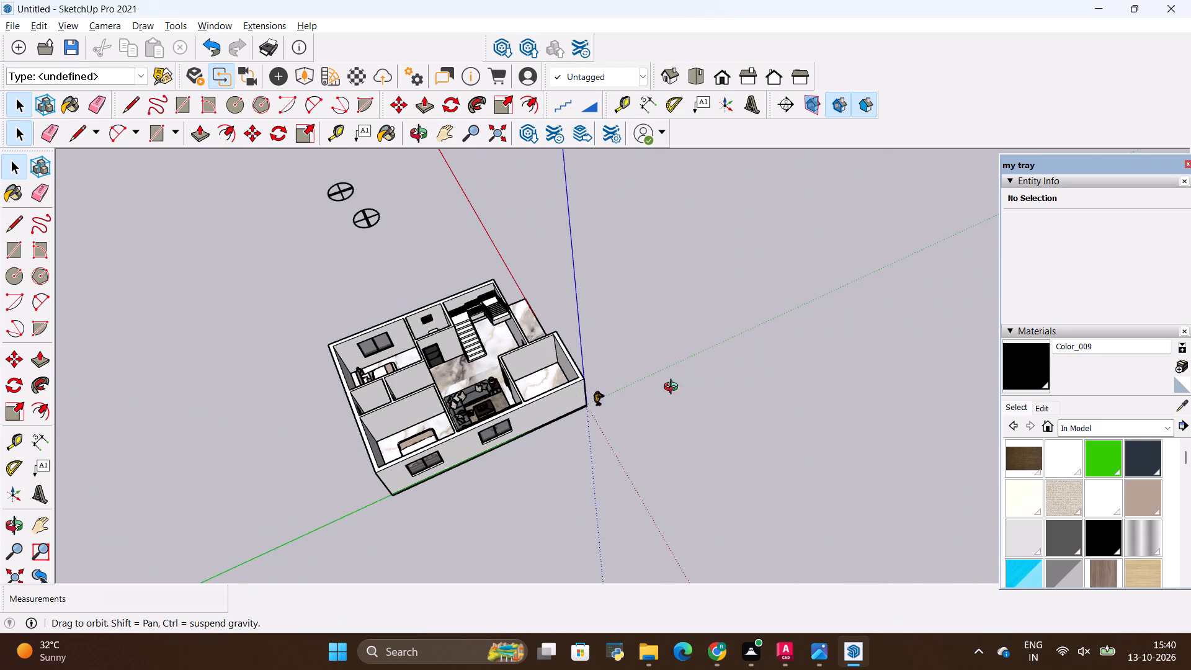
middle_click_drag(674, 388, 148, 505)
middle_click_drag(375, 475, 875, 433)
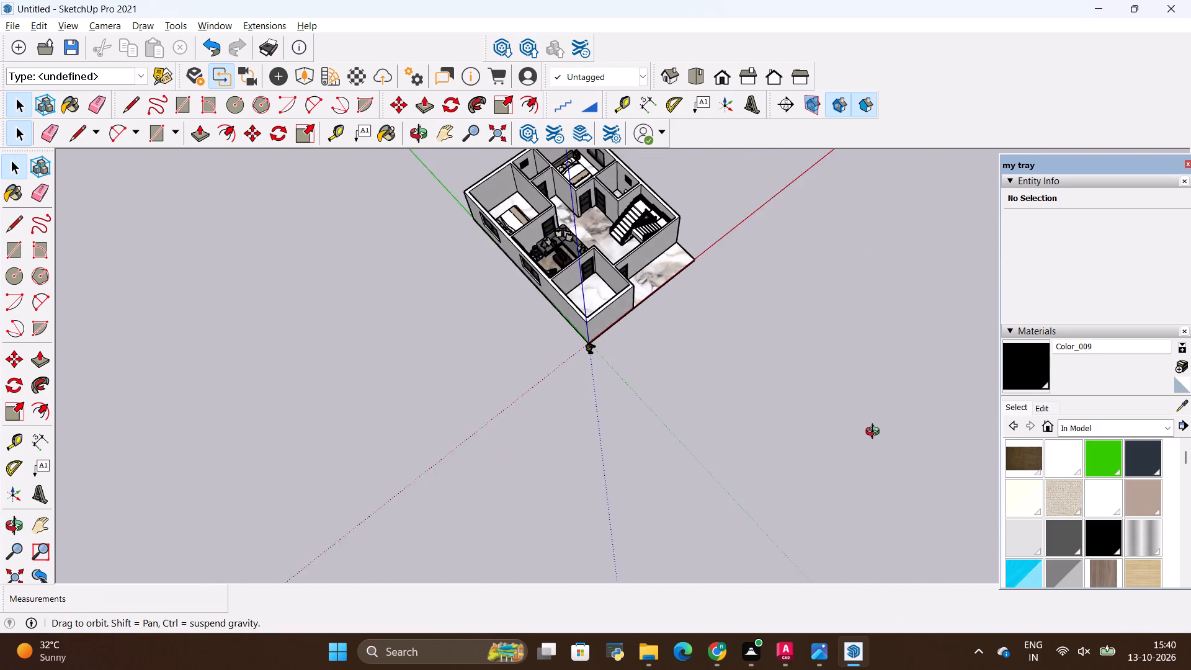
middle_click_drag(875, 433, 589, 402)
scroll(599, 376, "down", 4)
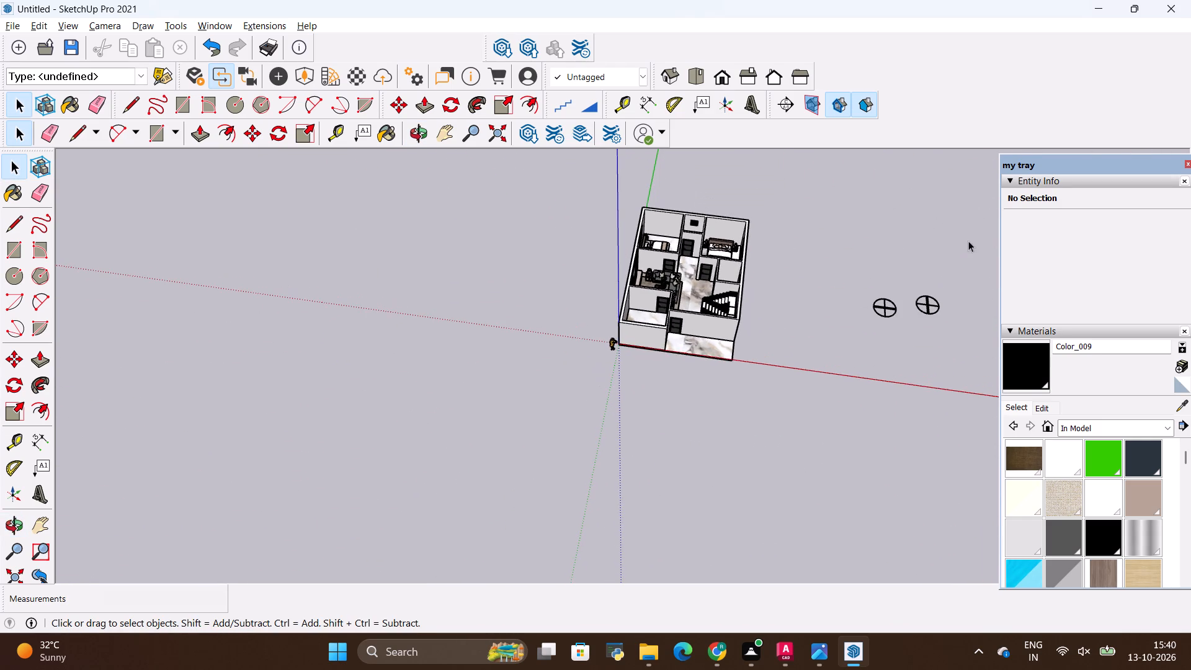
Compare the two furnished bedrooms, the bathrooms and the hall seating area from closer and wider raised viewpoints.
scroll(898, 216, "up", 17)
scroll(692, 216, "up", 3)
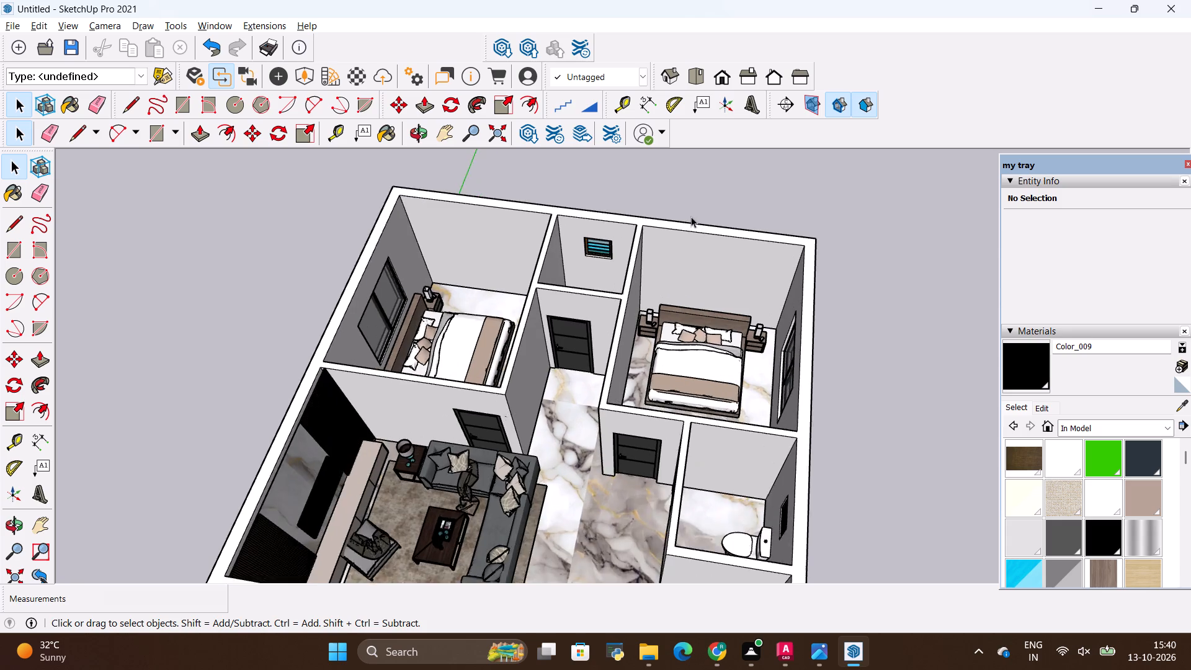
scroll(714, 209, "up", 3)
middle_click_drag(696, 227, 813, 274)
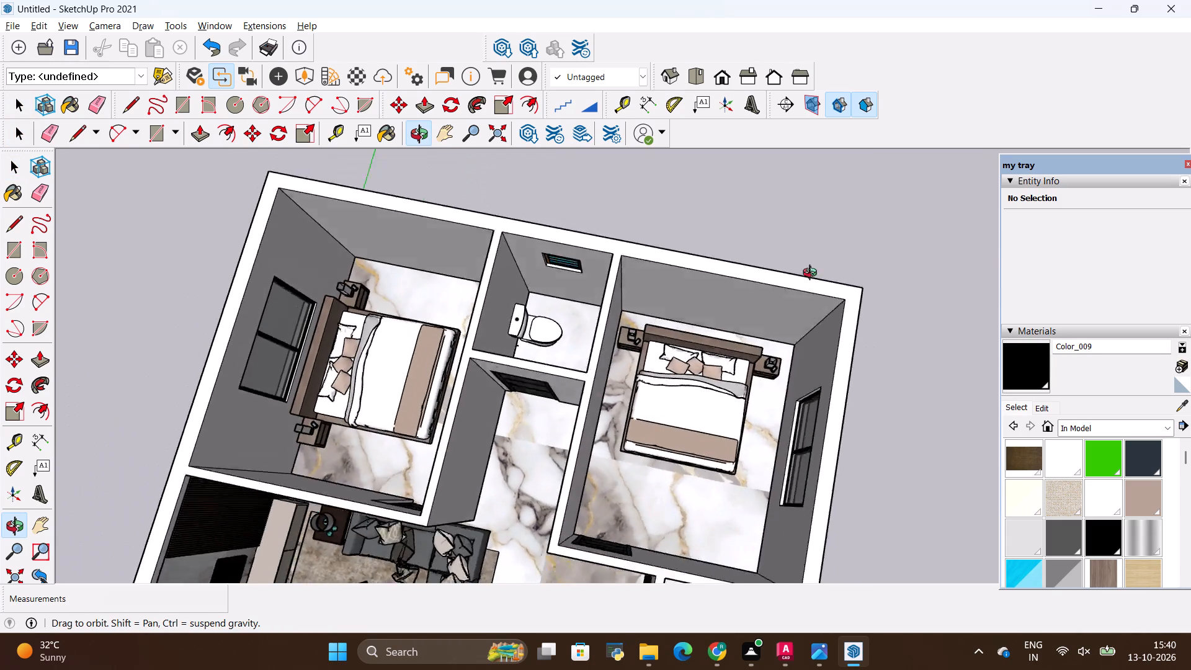
middle_click_drag(813, 274, 824, 257)
scroll(546, 275, "down", 11)
key("space")
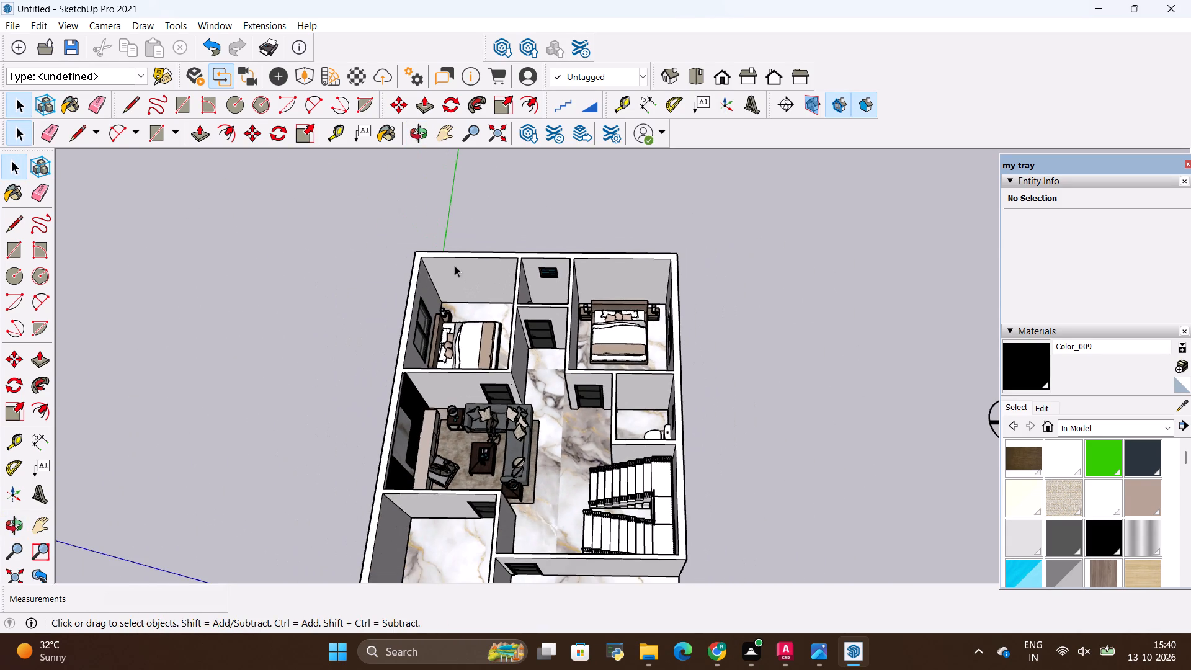
left_click(270, 248)
scroll(564, 334, "up", 6)
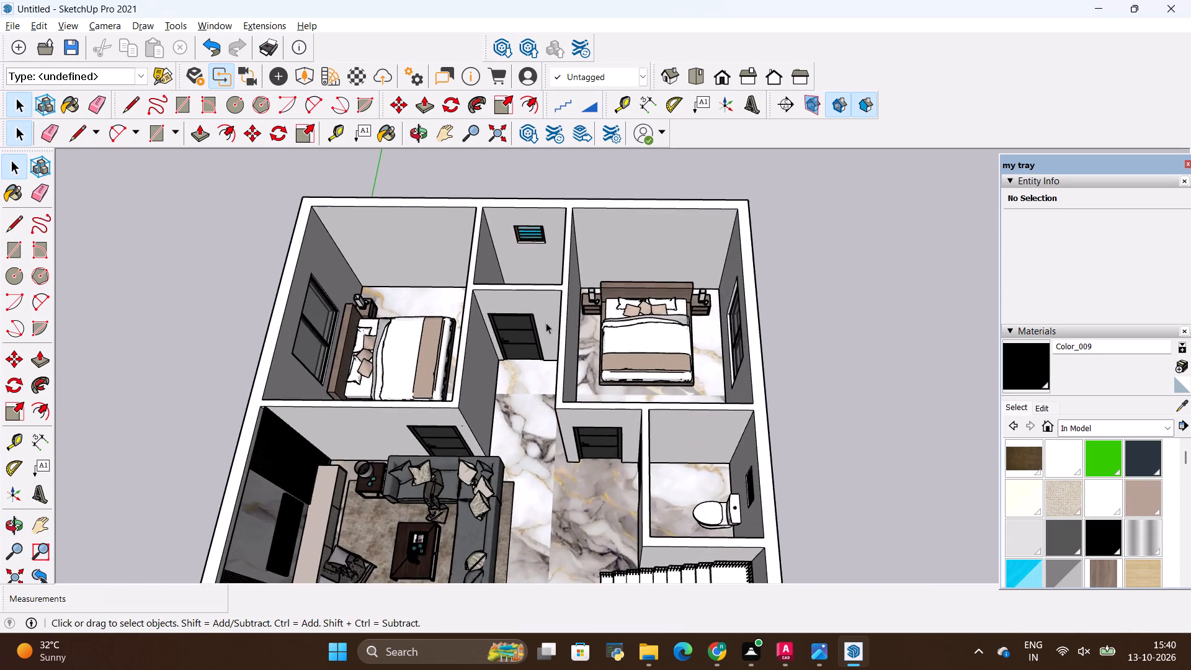
scroll(546, 323, "down", 8)
middle_click_drag(453, 328, 513, 457)
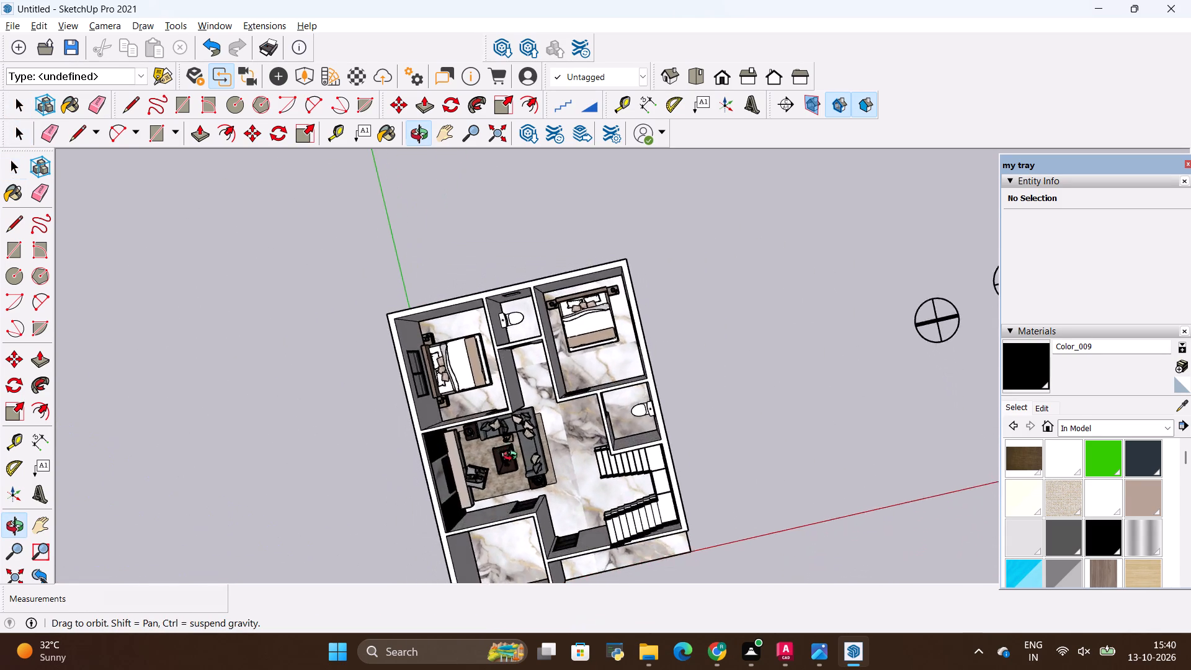
middle_click_drag(513, 457, 255, 308)
scroll(454, 299, "up", 4)
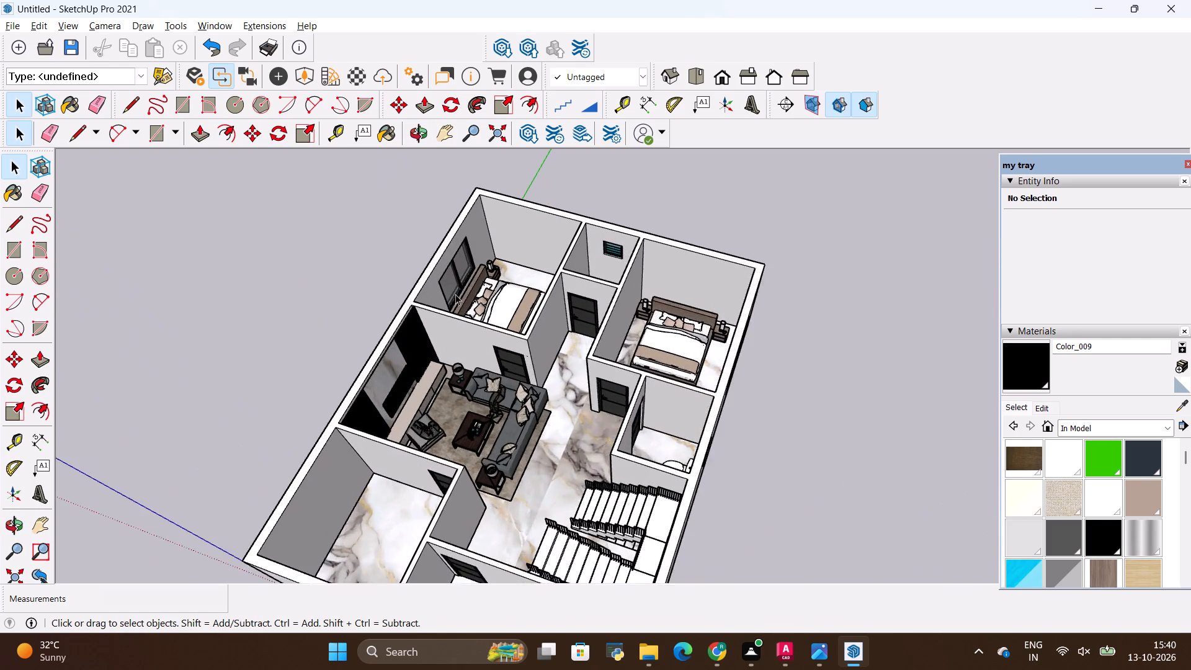
scroll(450, 294, "up", 3)
scroll(434, 295, "down", 5)
scroll(207, 295, "down", 4)
scroll(290, 293, "down", 4)
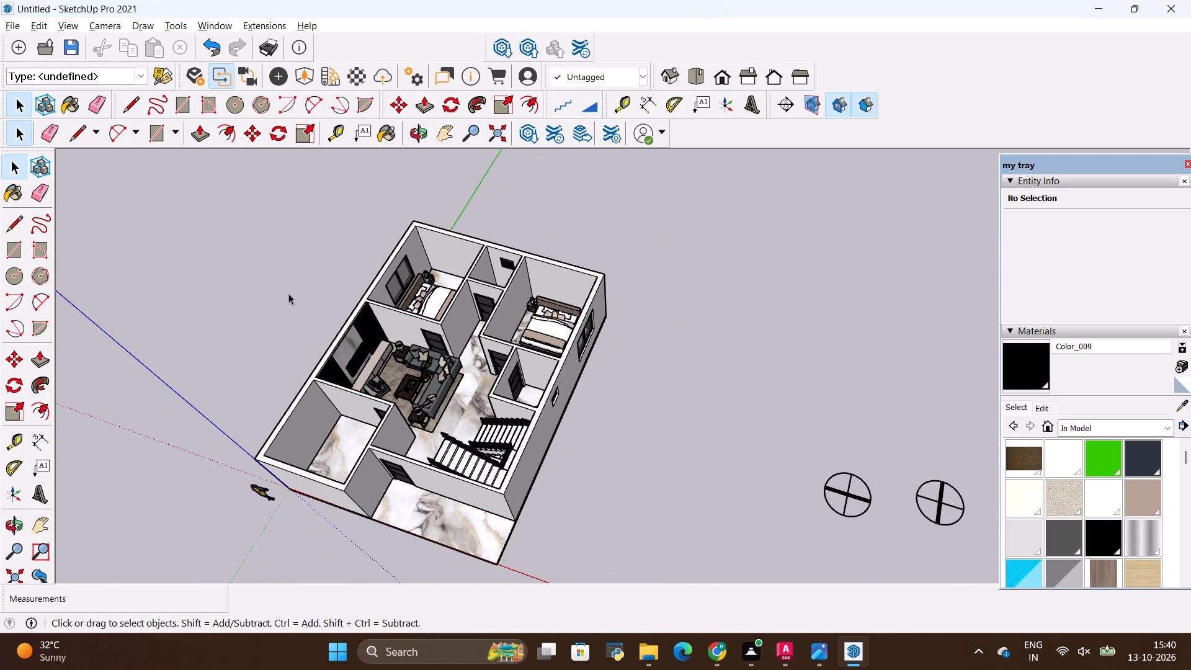
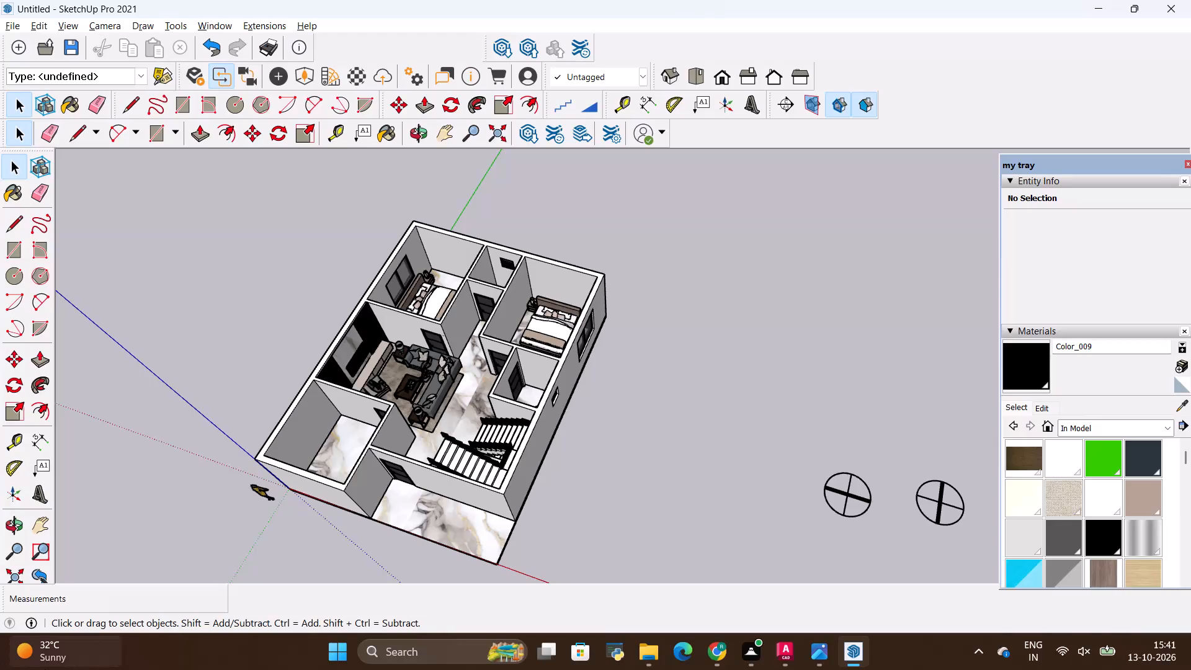
Inspect the whole house layout from raised viewpoints at the front and along the side with the windows.
scroll(0, 669, "down", 2)
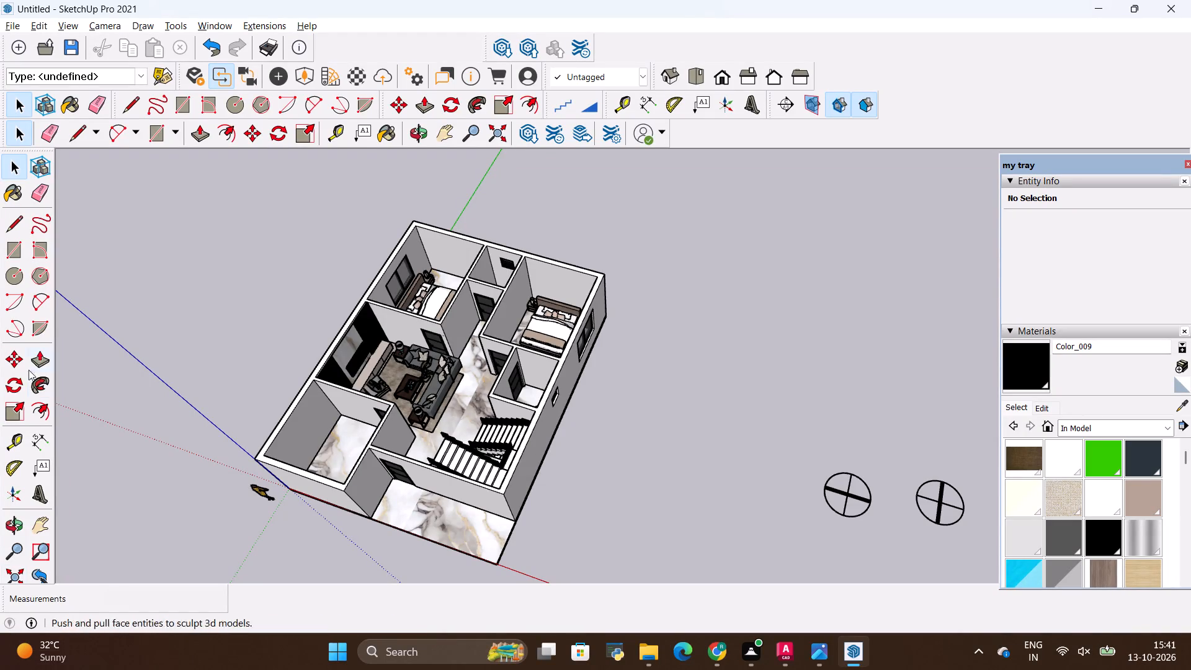
scroll(322, 343, "down", 6)
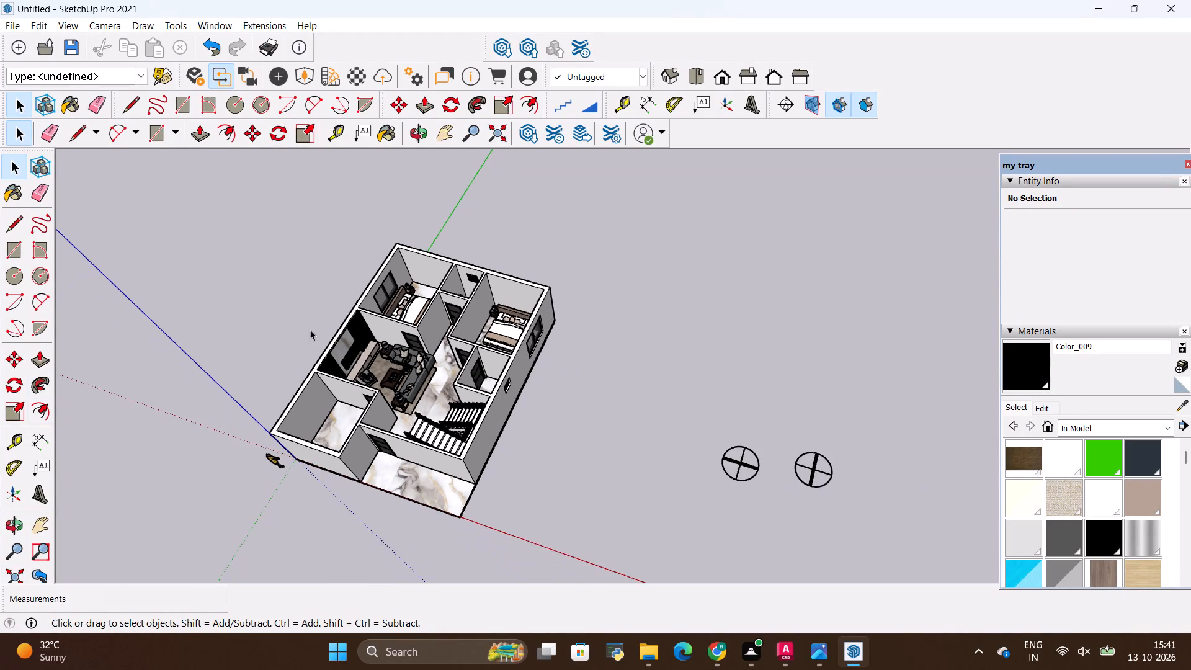
scroll(170, 339, "up", 6)
scroll(395, 438, "down", 7)
middle_click_drag(271, 534, 399, 369)
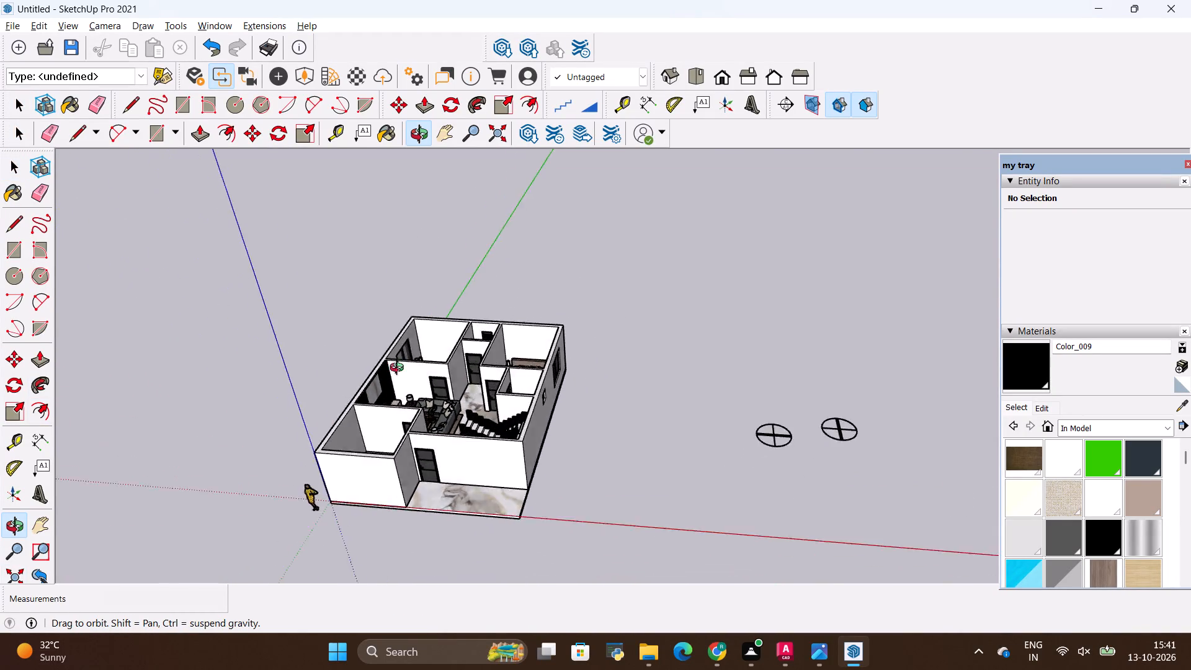
middle_click_drag(399, 369, 198, 559)
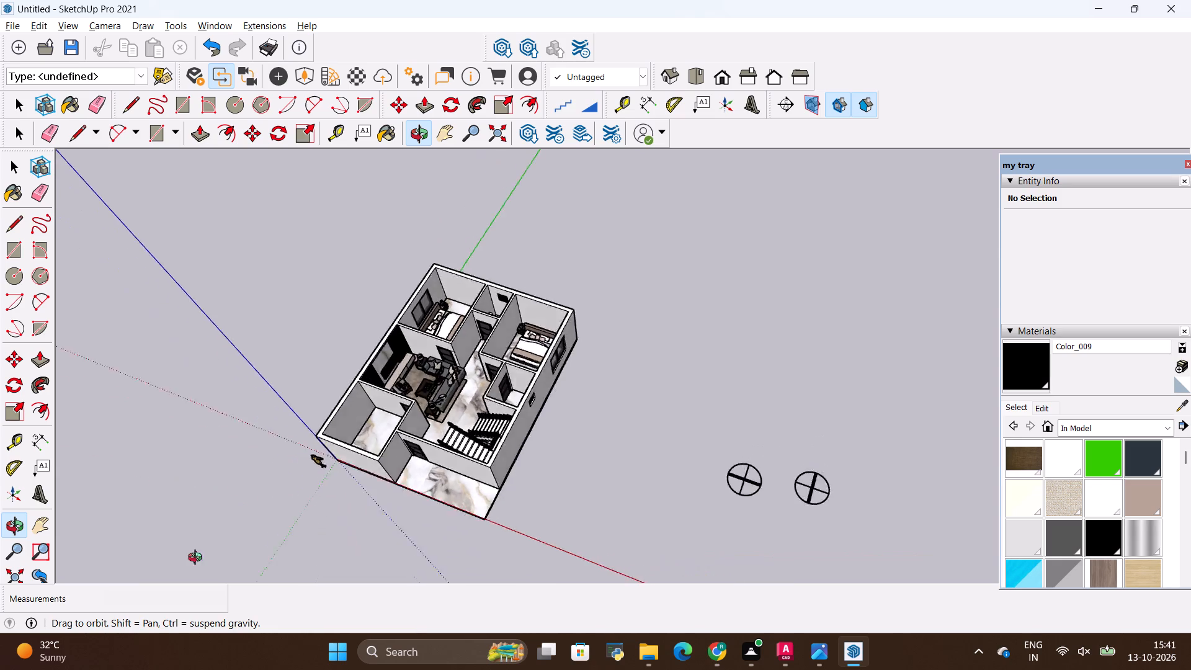
middle_click_drag(198, 559, 150, 507)
scroll(983, 81, "up", 1)
scroll(974, 135, "up", 3)
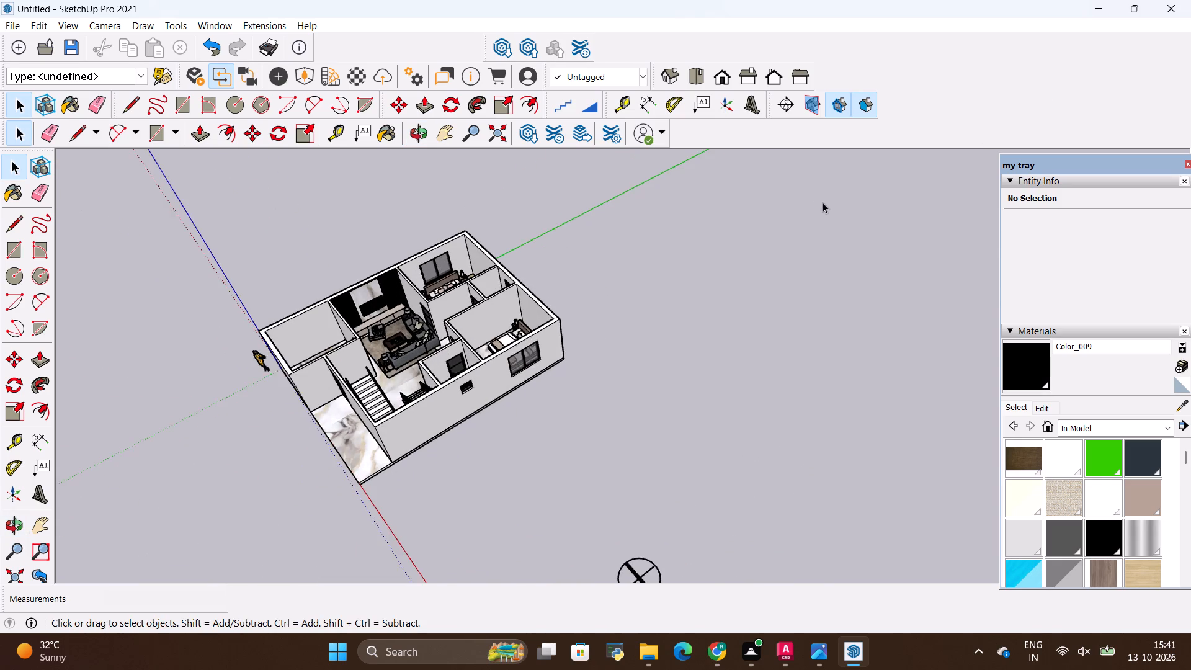
scroll(817, 202, "up", 4)
scroll(163, 239, "down", 6)
scroll(348, 299, "down", 5)
scroll(148, 432, "up", 5)
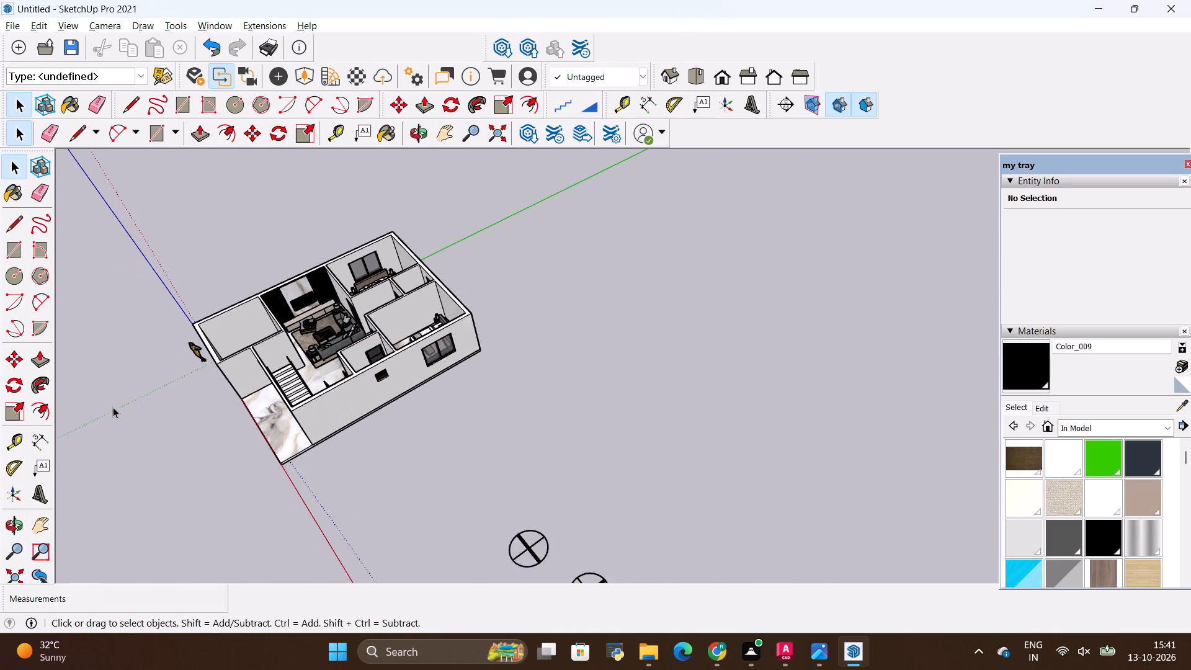
Compare the staircase, hall and bedroom arrangement at closer and wider distances from the window side of the house.
scroll(113, 405, "up", 8)
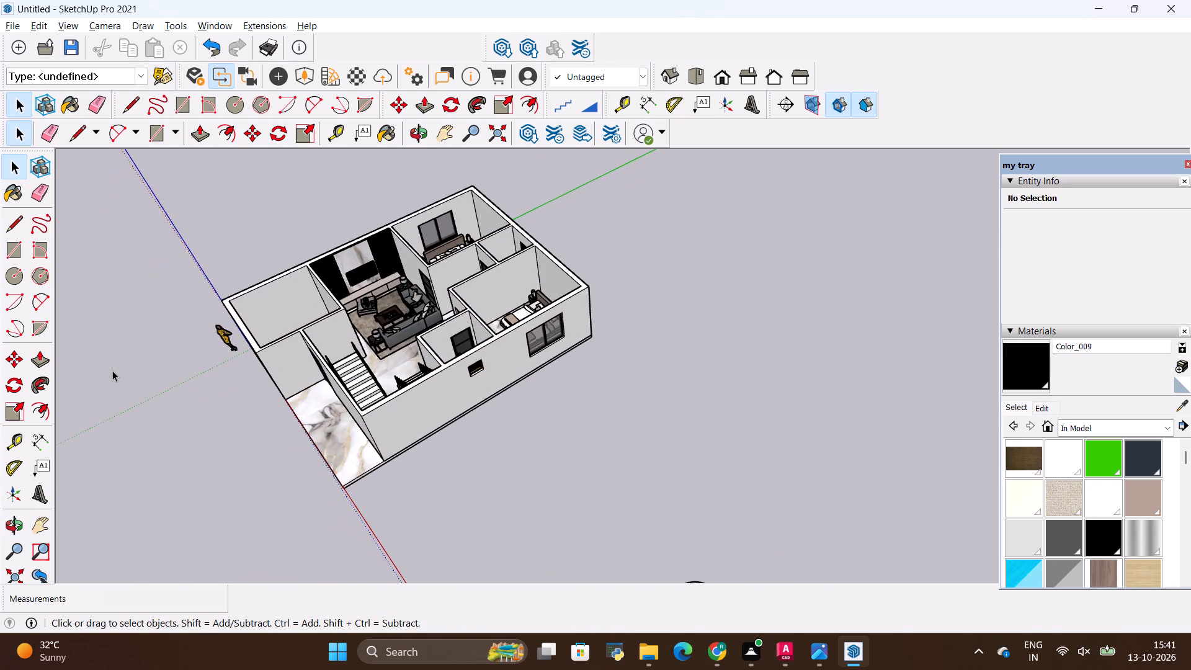
scroll(290, 473, "up", 4)
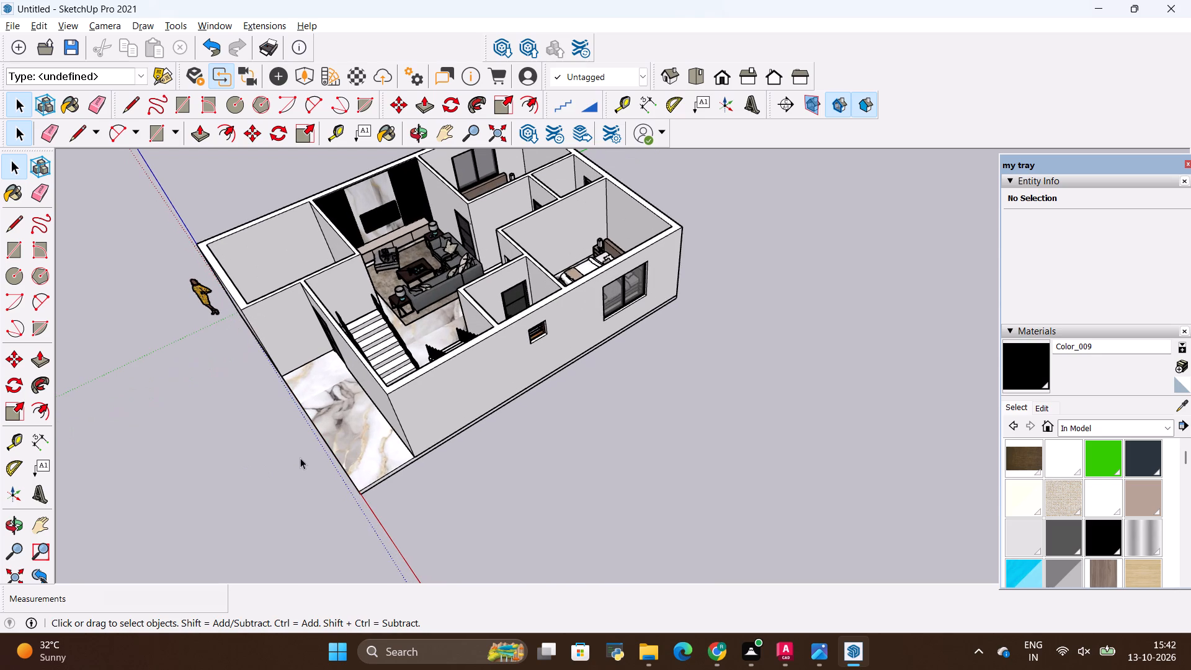
scroll(463, 388, "down", 4)
scroll(503, 357, "up", 2)
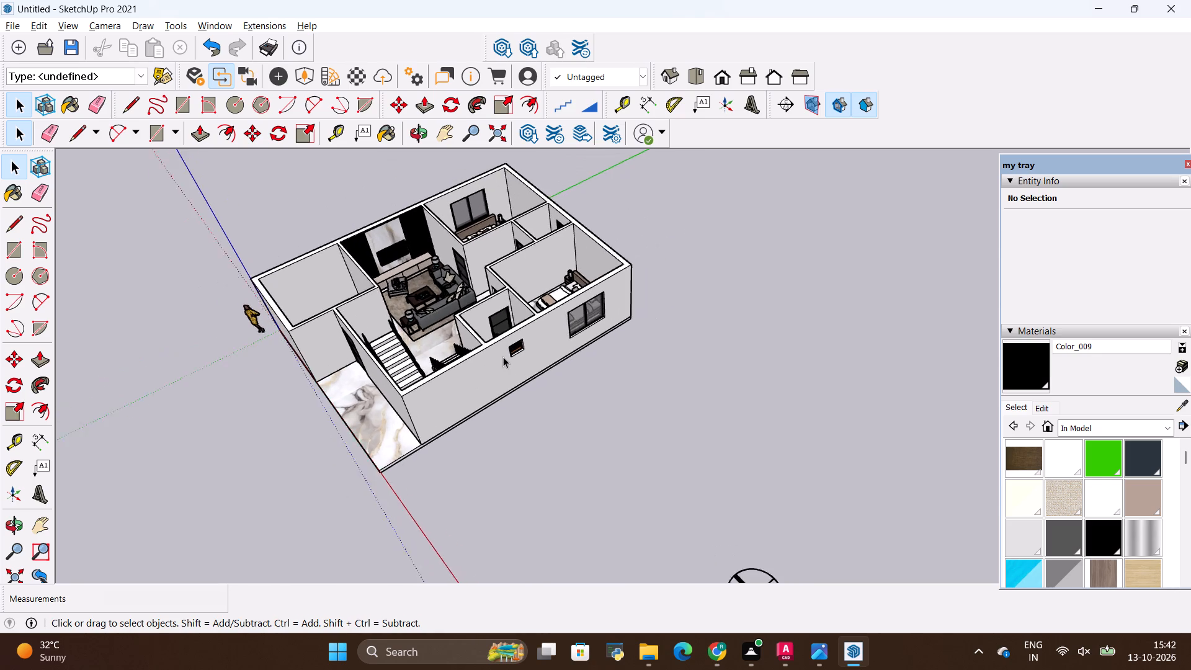
scroll(503, 357, "up", 3)
scroll(593, 314, "down", 6)
scroll(636, 352, "down", 5)
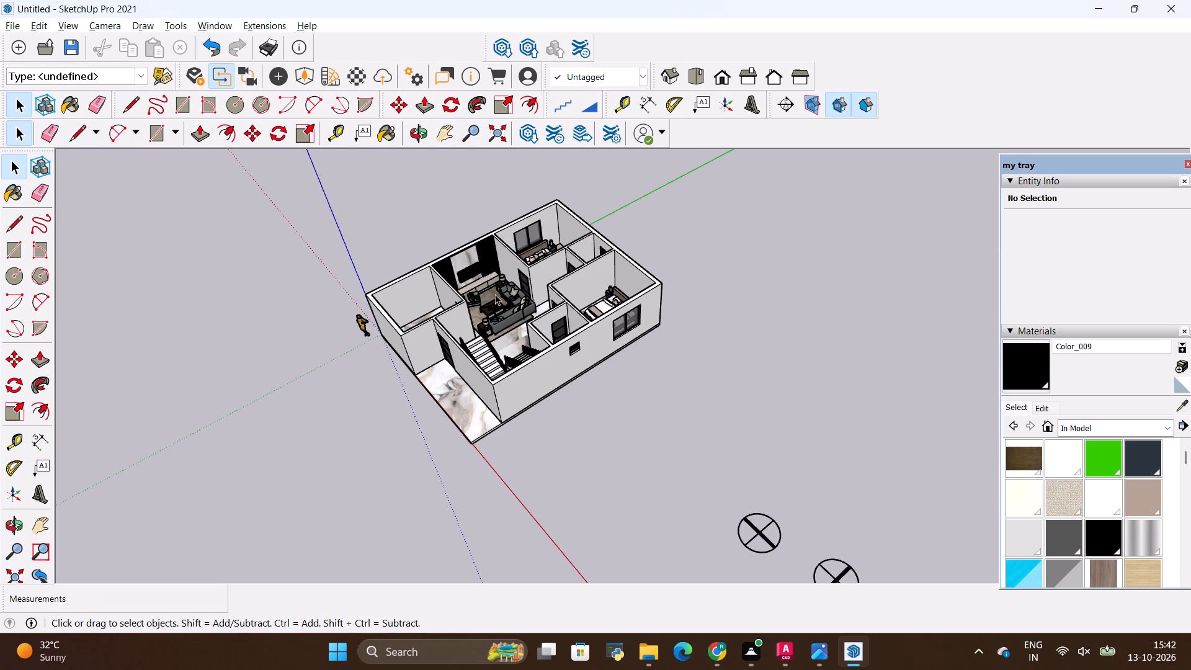
scroll(497, 313, "up", 5)
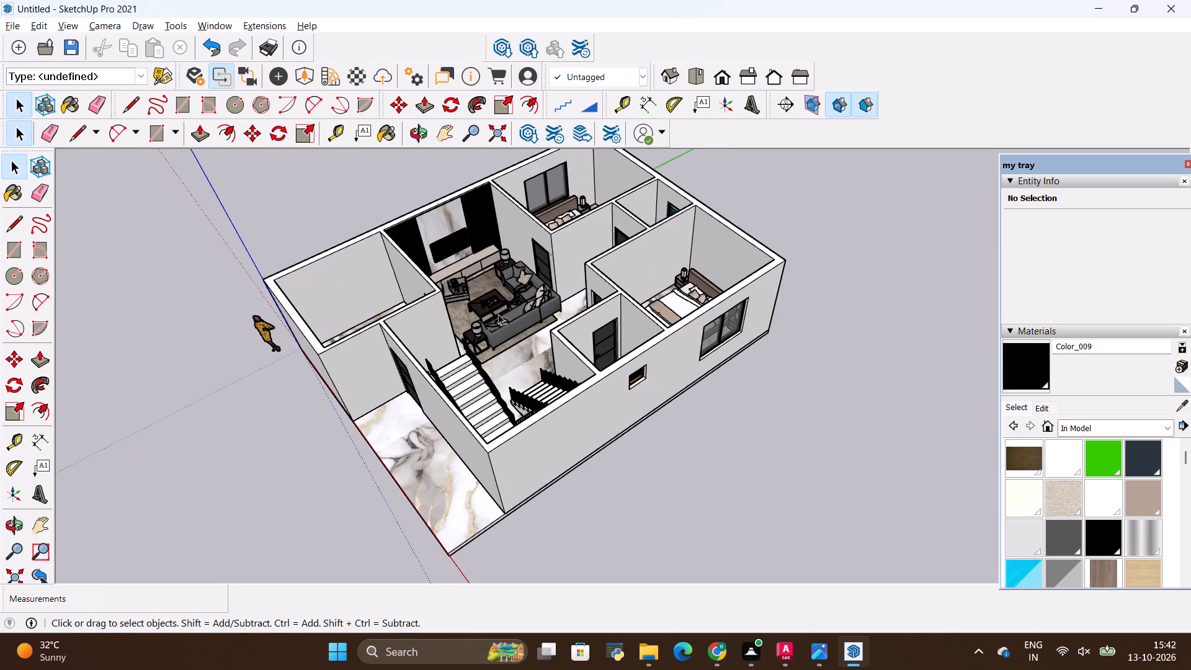
scroll(514, 306, "down", 5)
scroll(620, 282, "down", 5)
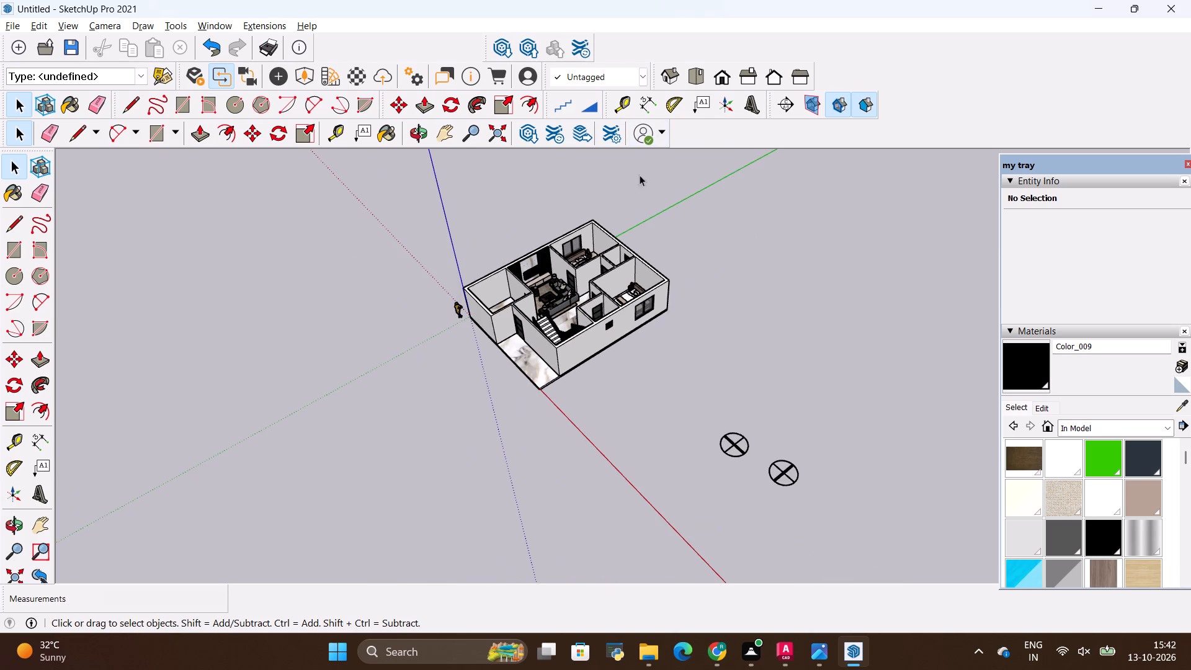
scroll(605, 223, "up", 15)
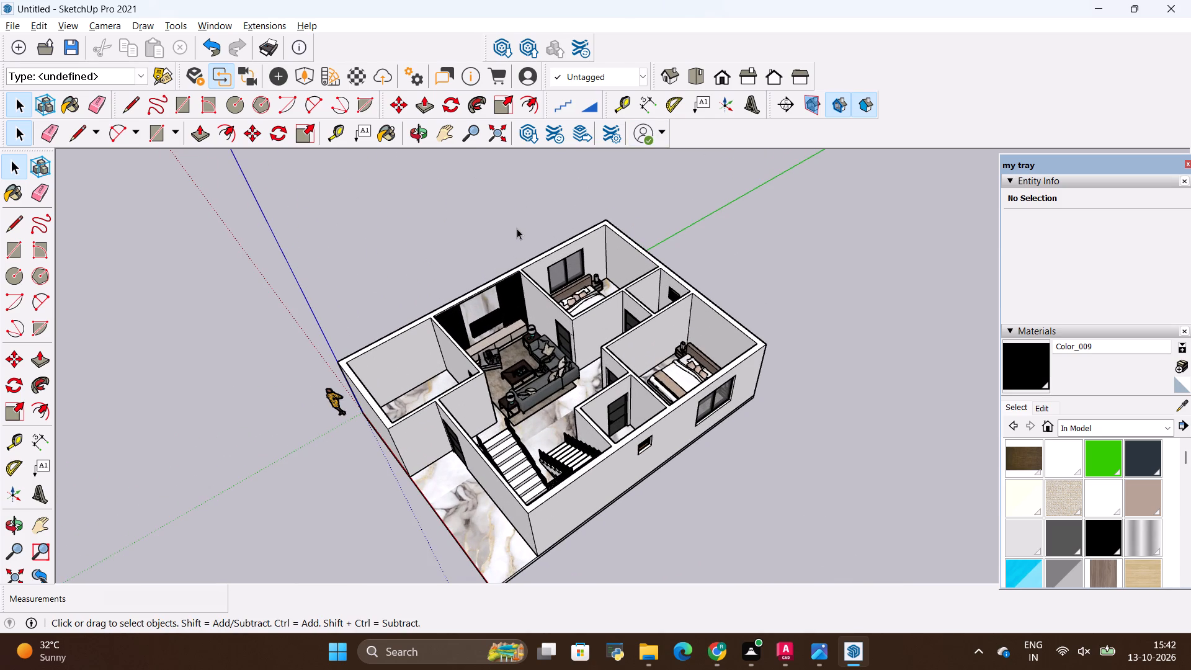
Examine the floor layout from steep overhead views, covering the hall, both bedrooms, both bathrooms and the staircase.
key("space")
key("space")
scroll(515, 229, "up", 3)
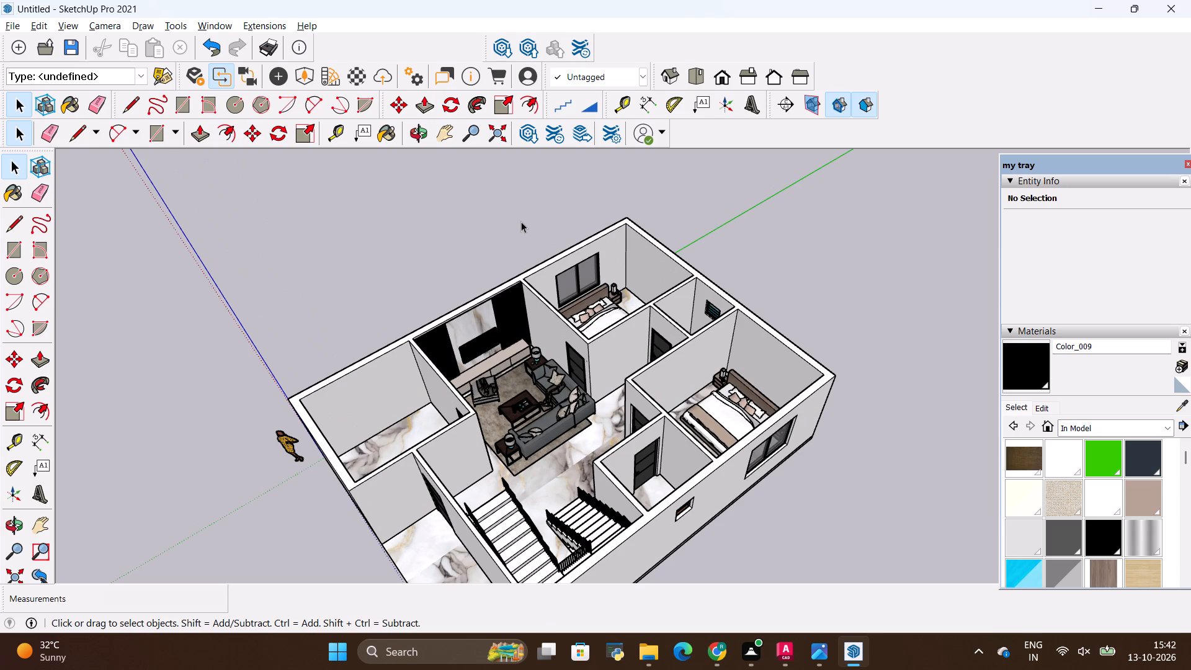
scroll(521, 221, "down", 3)
middle_click_drag(644, 217, 578, 318)
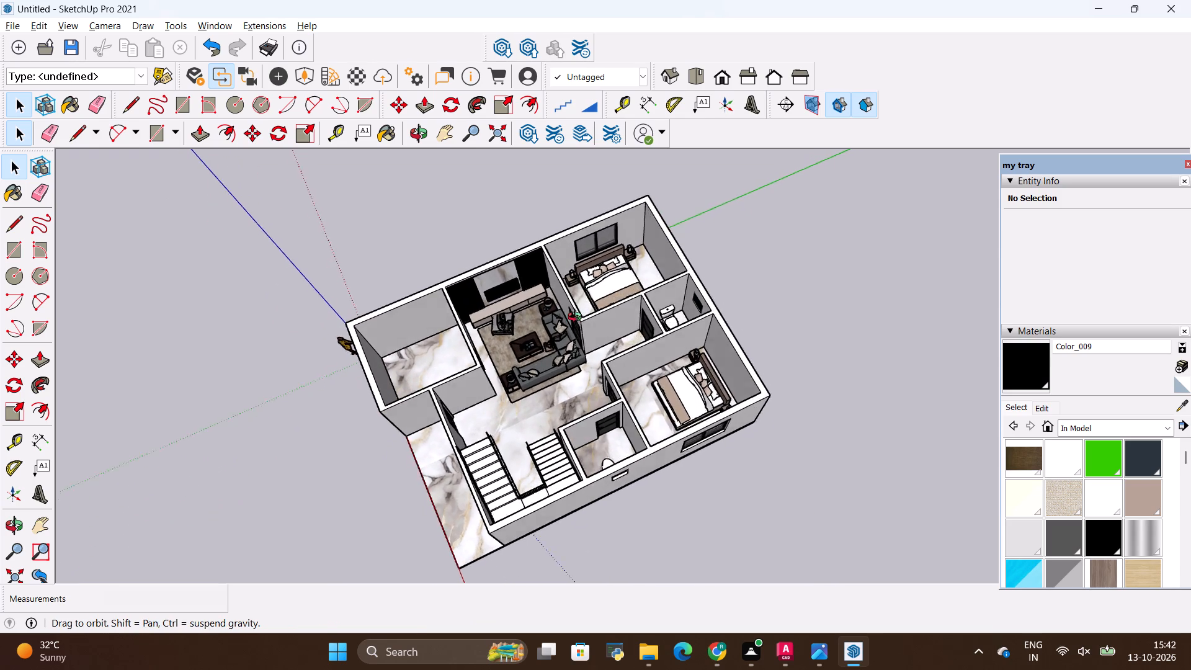
middle_click_drag(578, 318, 574, 325)
key("space")
left_click(479, 220)
scroll(586, 237, "up", 3)
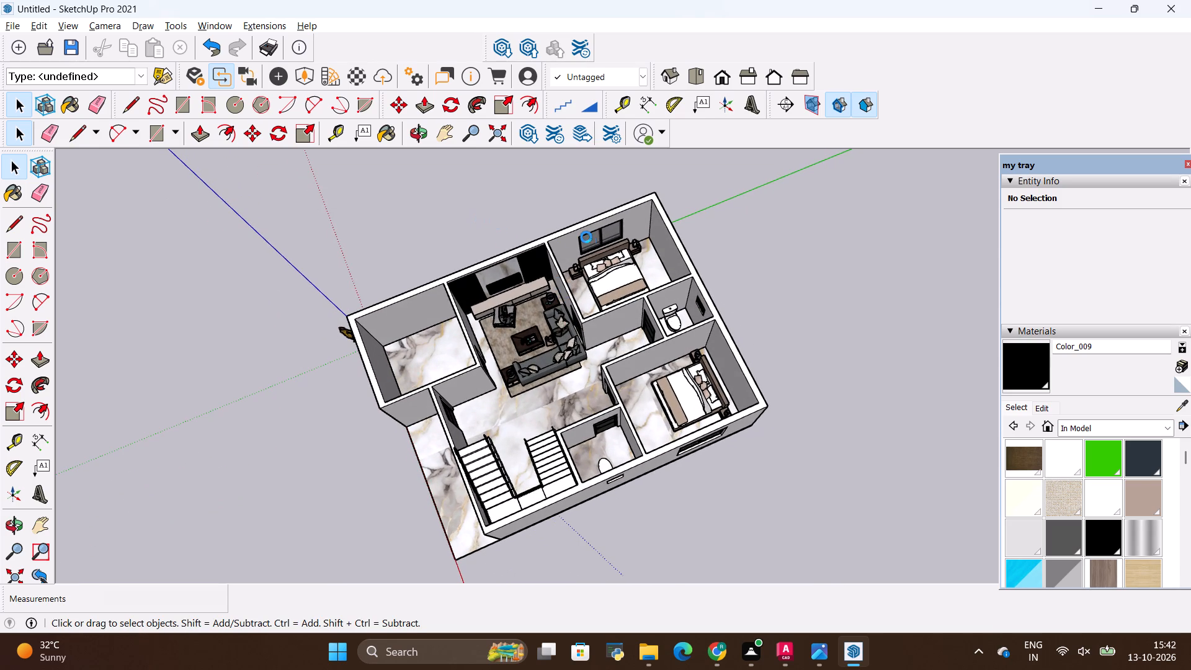
scroll(586, 237, "up", 14)
key("space")
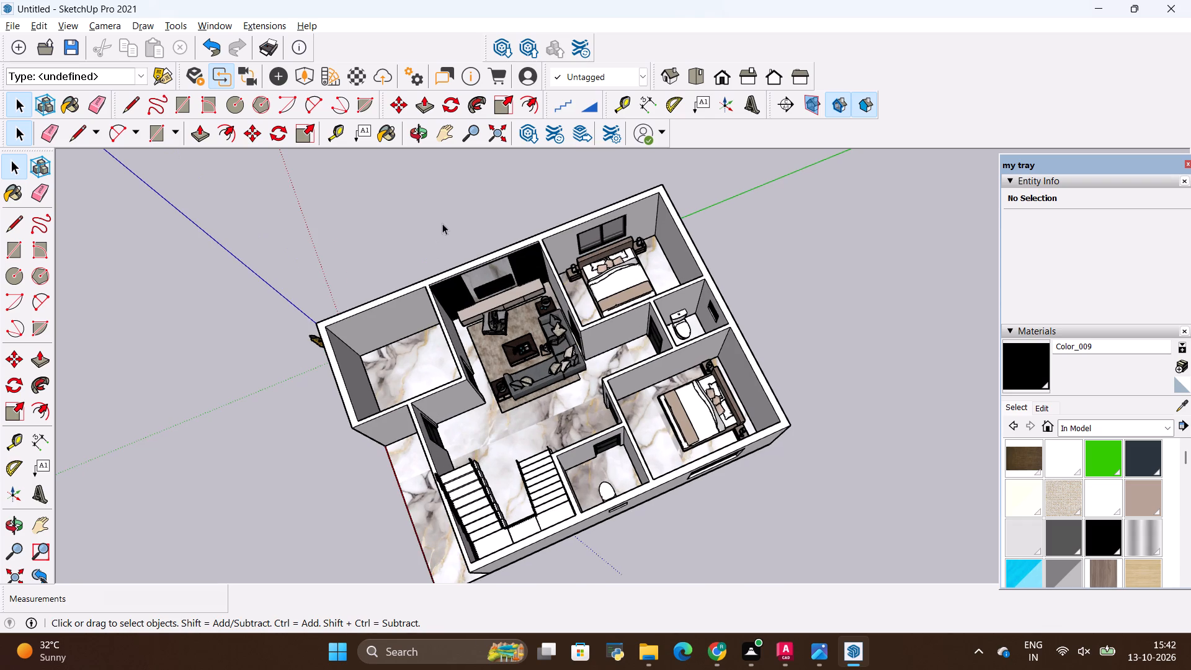
scroll(442, 220, "down", 4)
key("space")
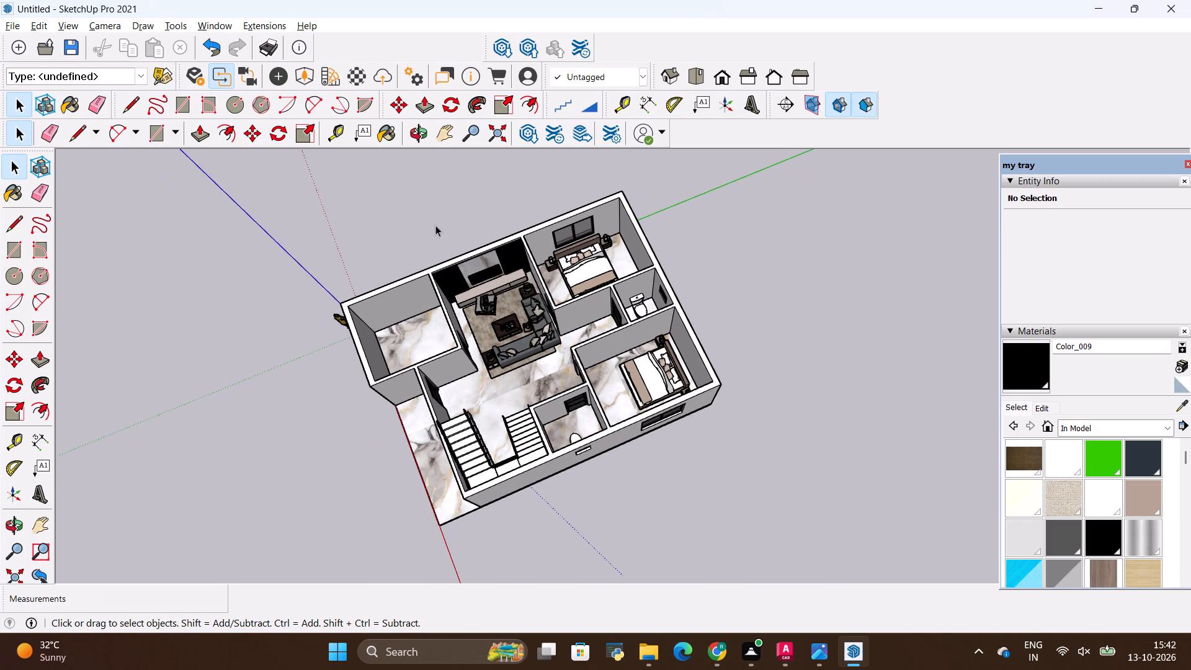
middle_click_drag(453, 306, 662, 281)
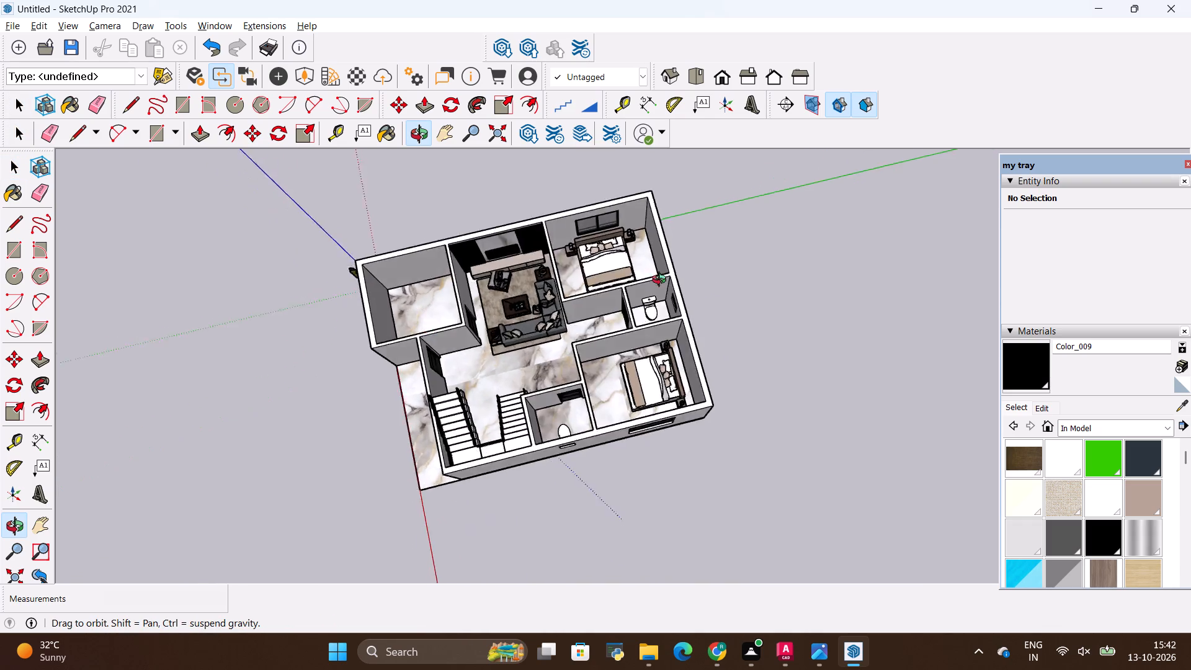
middle_click_drag(662, 281, 666, 276)
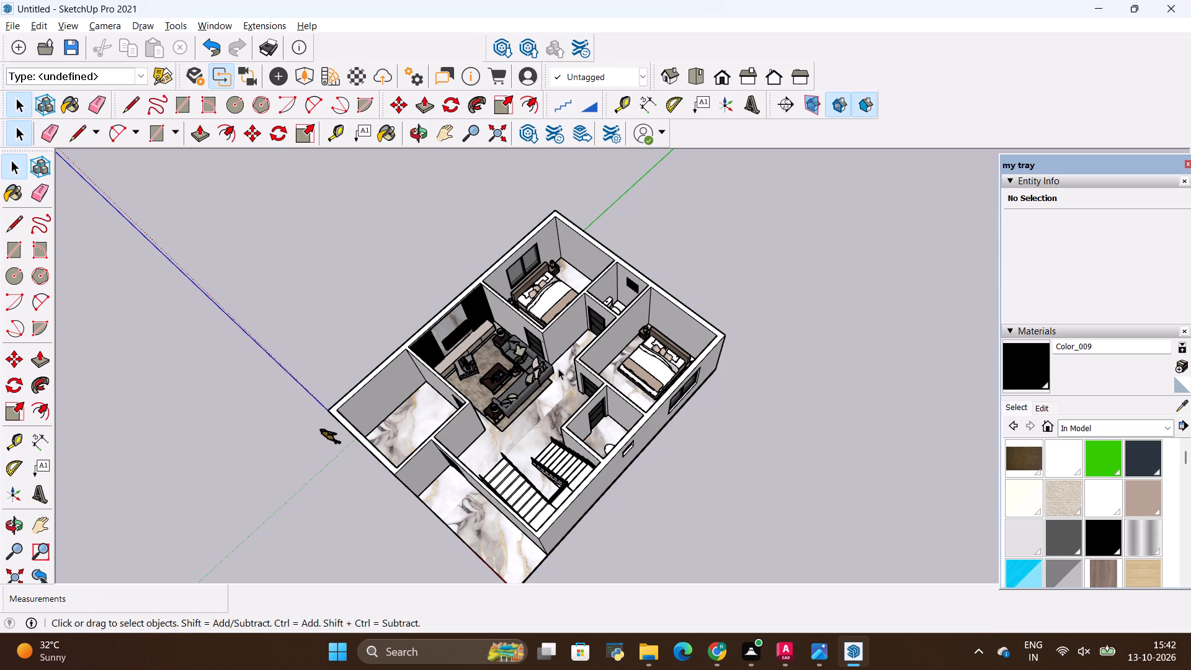
Review how the staircase, hall seating and two bedrooms relate to each other from raised angled viewpoints.
scroll(517, 258, "down", 1)
scroll(412, 298, "down", 2)
scroll(642, 426, "up", 11)
scroll(618, 376, "down", 7)
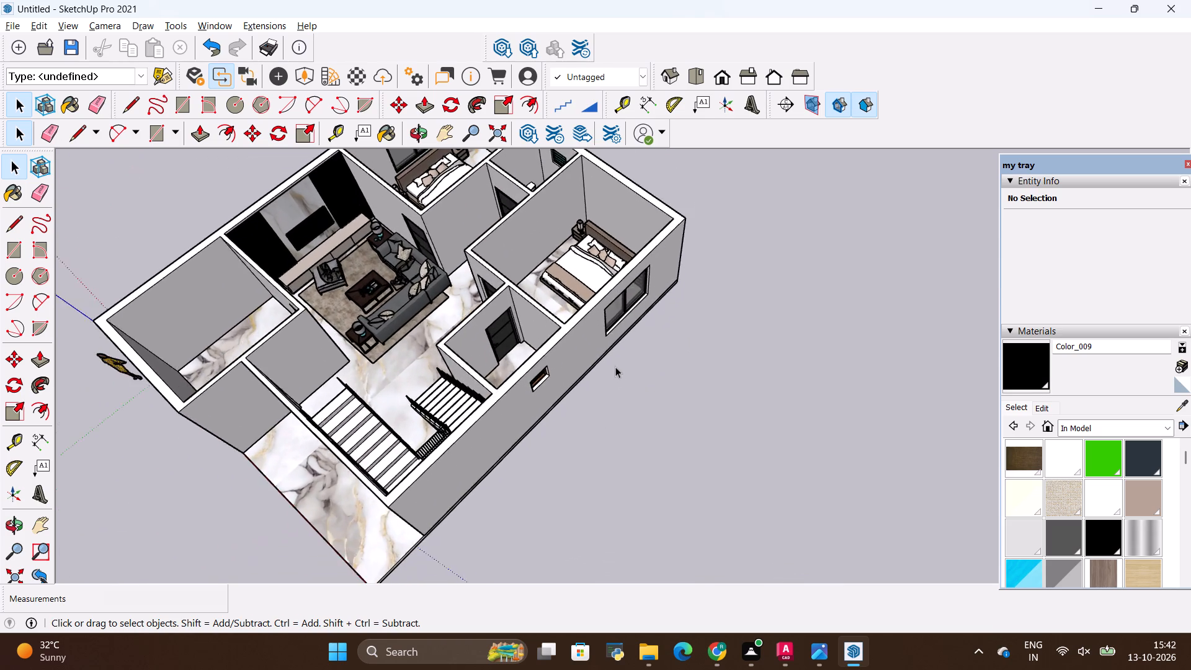
scroll(545, 305, "down", 7)
middle_click_drag(393, 213, 335, 213)
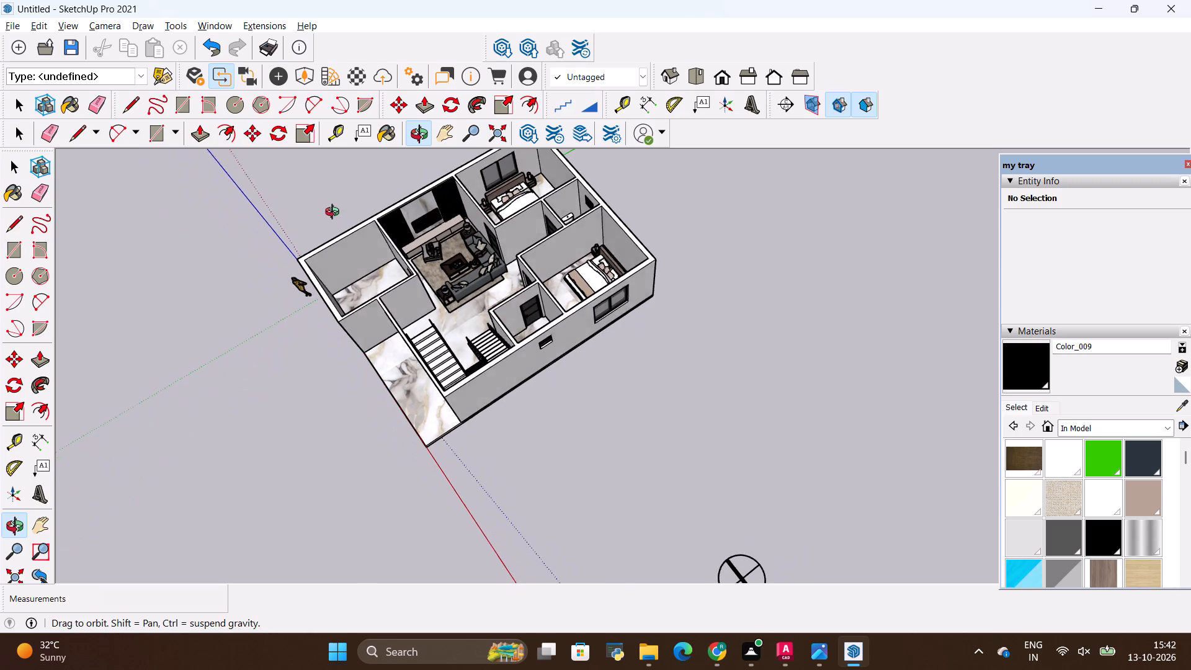
middle_click_drag(335, 213, 334, 210)
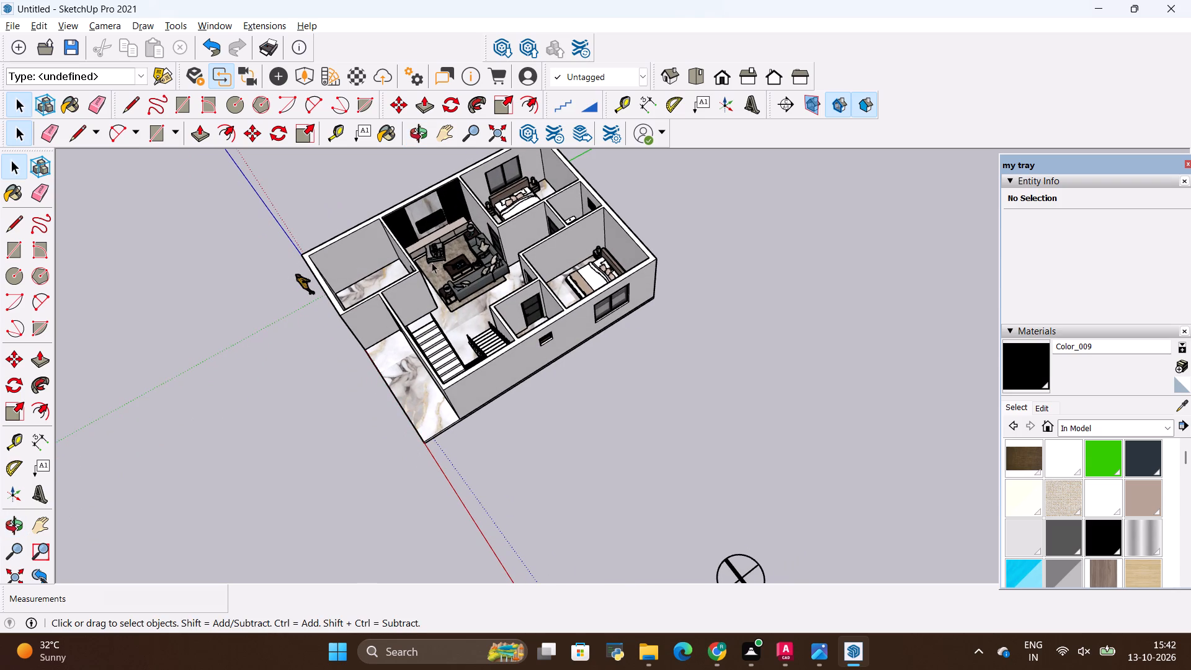
middle_click_drag(455, 274, 491, 367, "shift")
scroll(526, 379, "up", 4)
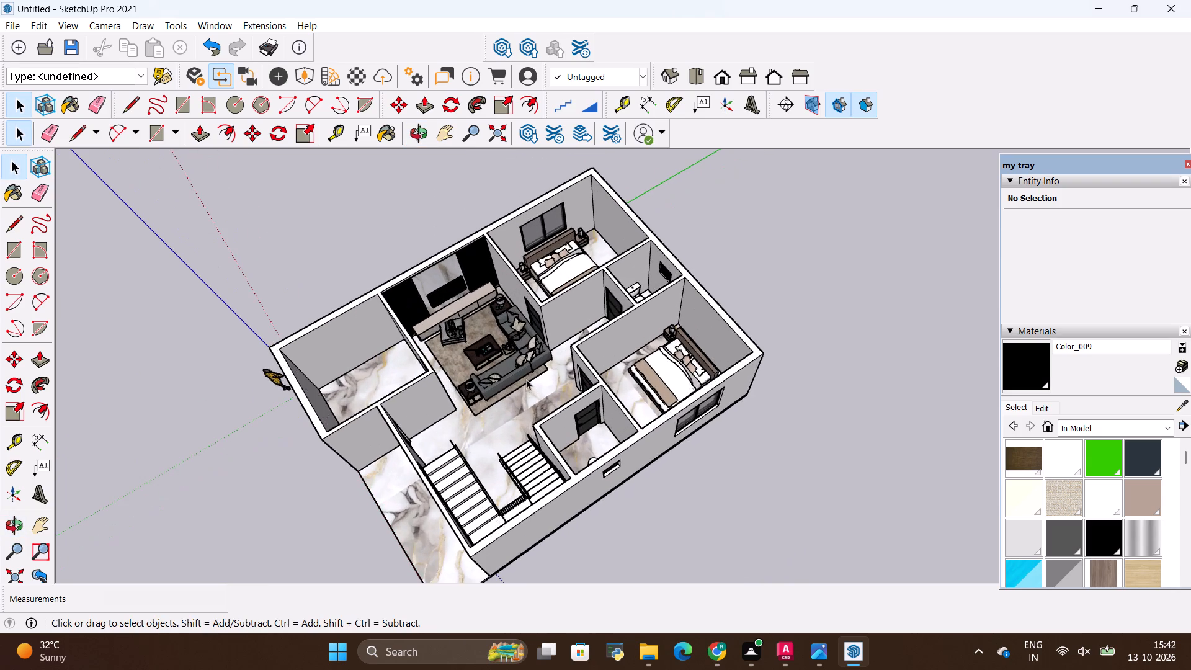
scroll(576, 187, "up", 3)
scroll(548, 226, "down", 7)
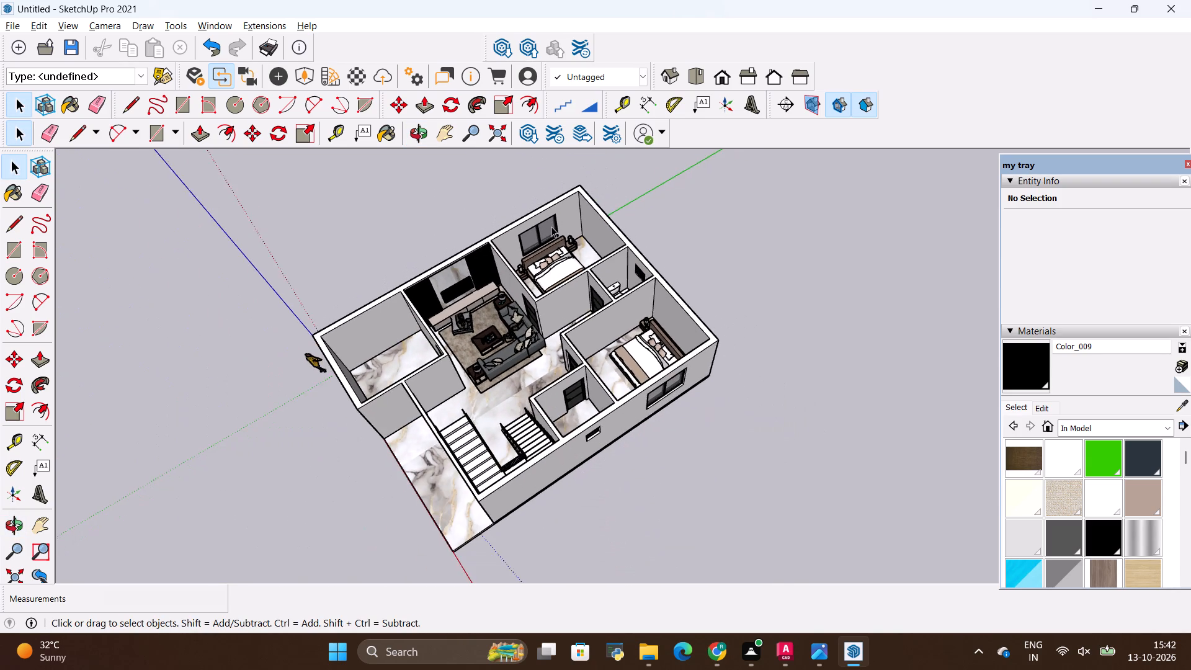
scroll(551, 226, "down", 1)
Examine the hall TV wall and seating up close alongside the adjoining bedroom's bed and window.
scroll(520, 272, "up", 17)
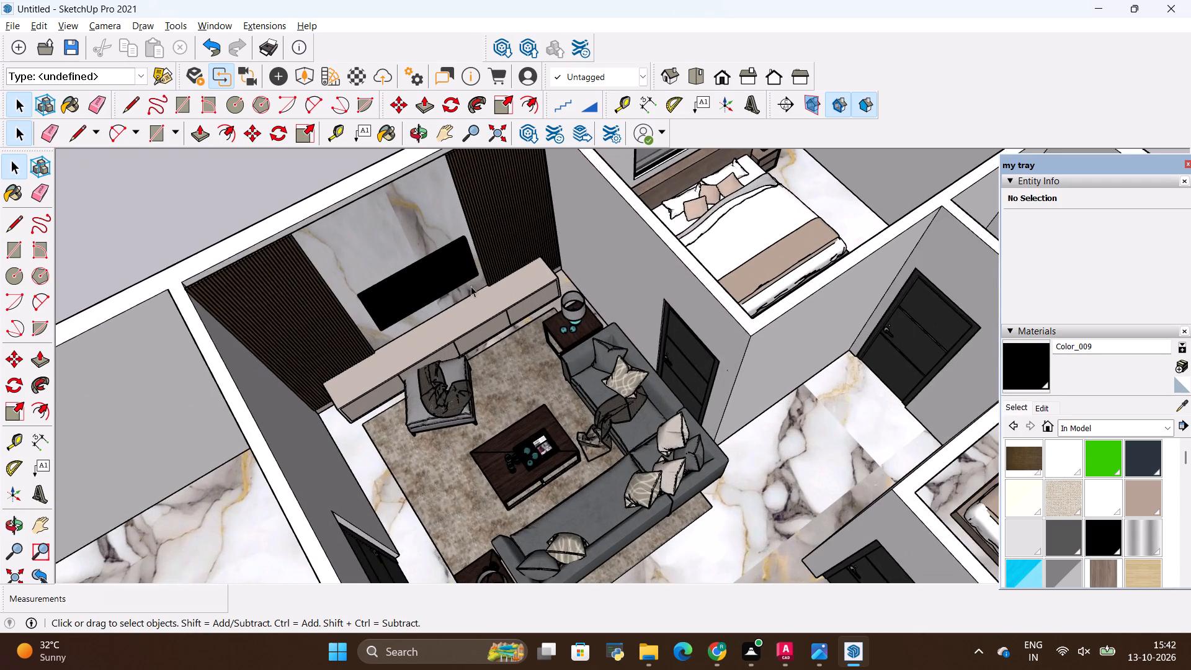
scroll(471, 286, "down", 4)
middle_click_drag(615, 301, 581, 305)
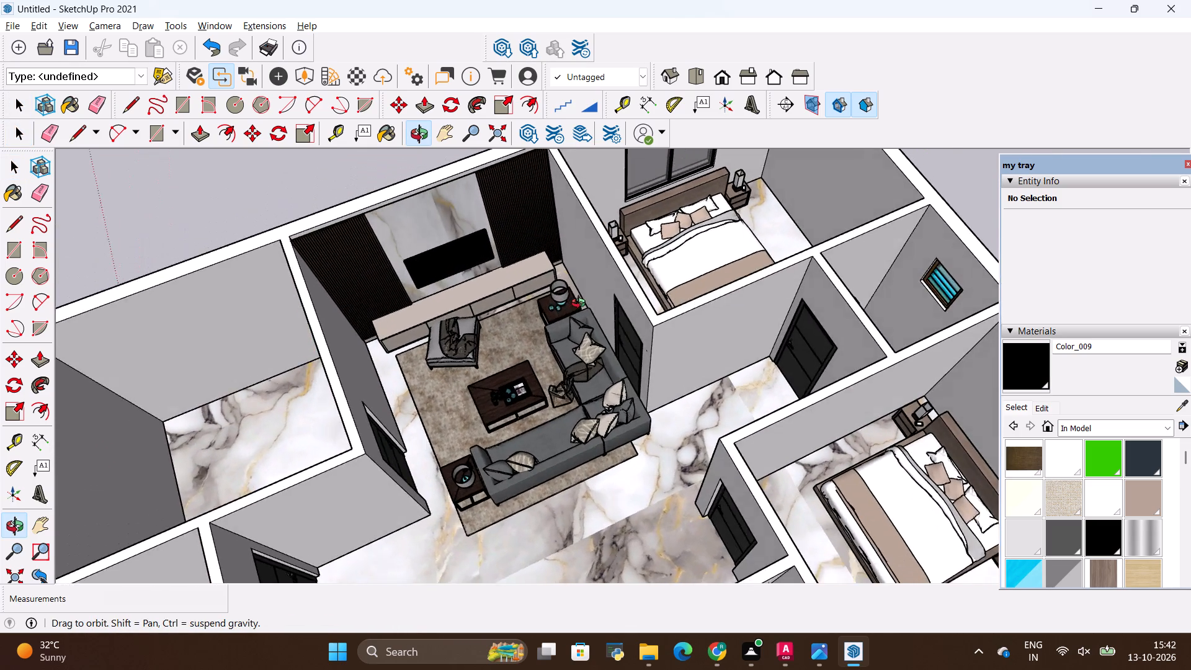
middle_click_drag(581, 305, 567, 305)
scroll(572, 326, "down", 11)
scroll(594, 283, "up", 9)
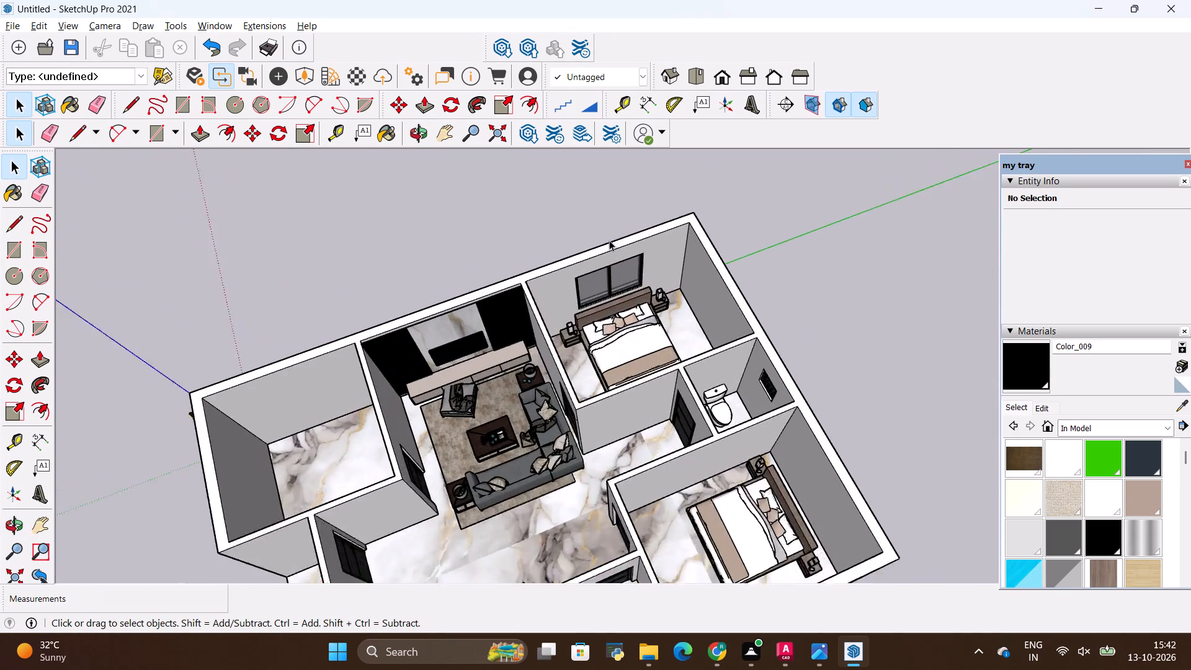
scroll(609, 240, "up", 6)
Move the bed set in the bedroom beside the TV hall slightly away from its window wall and check the placement.
left_click(618, 349)
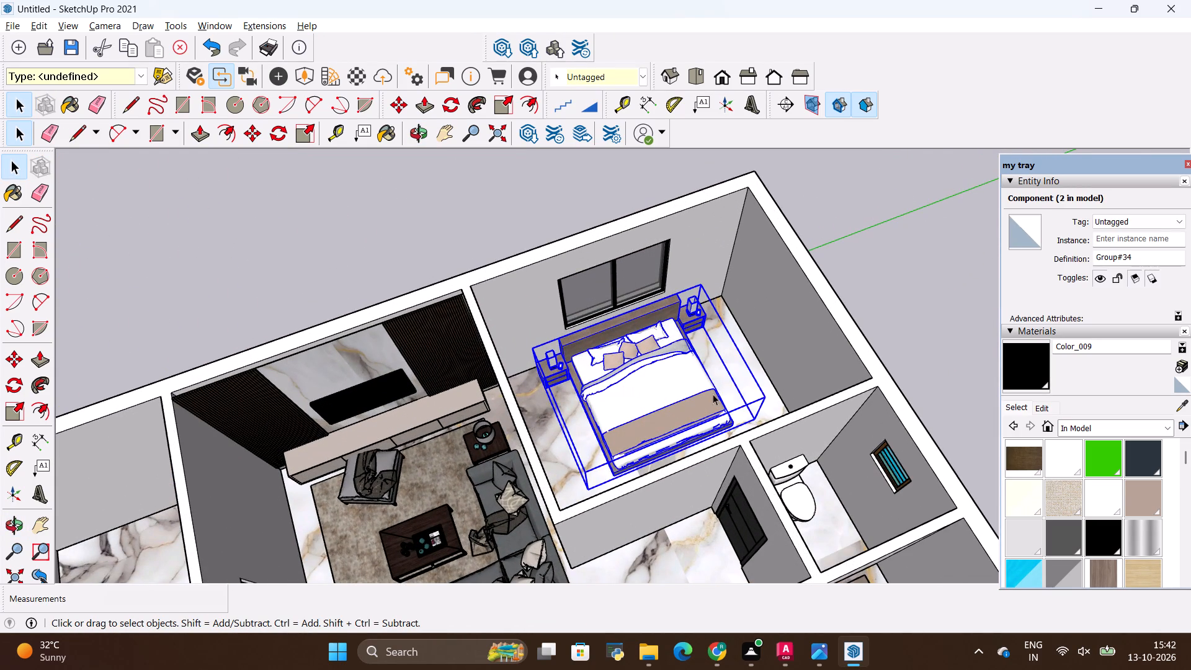
key("m")
scroll(691, 361, "up", 5)
scroll(420, 372, "up", 9)
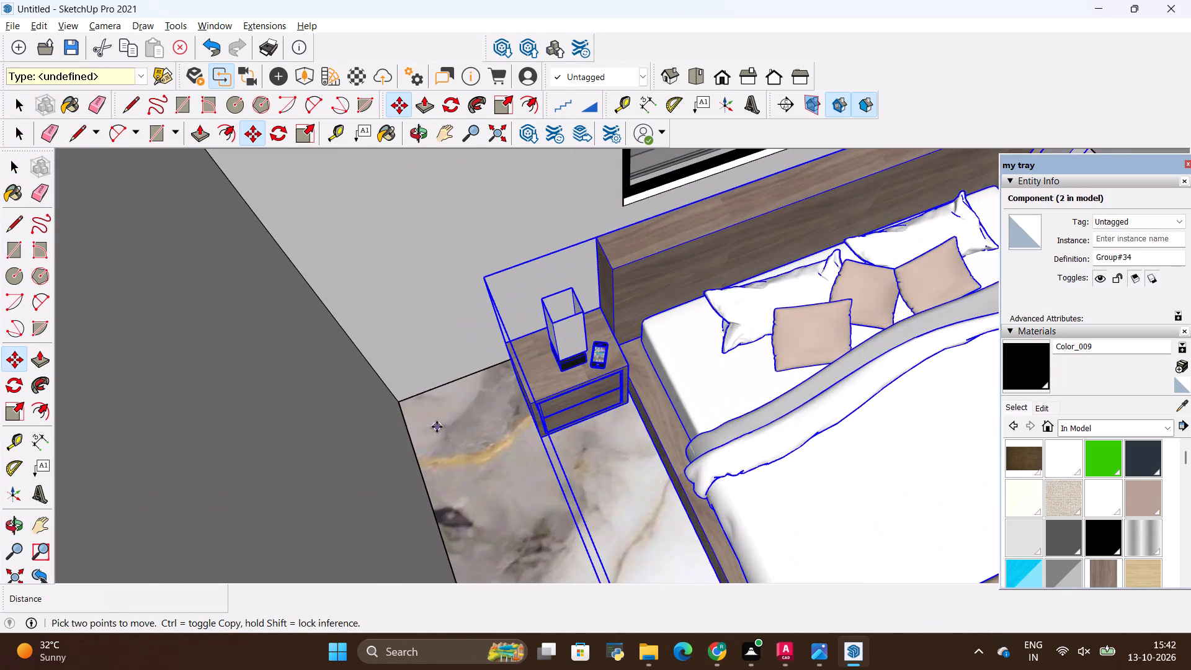
middle_click_drag(447, 428, 501, 403)
left_click(516, 403)
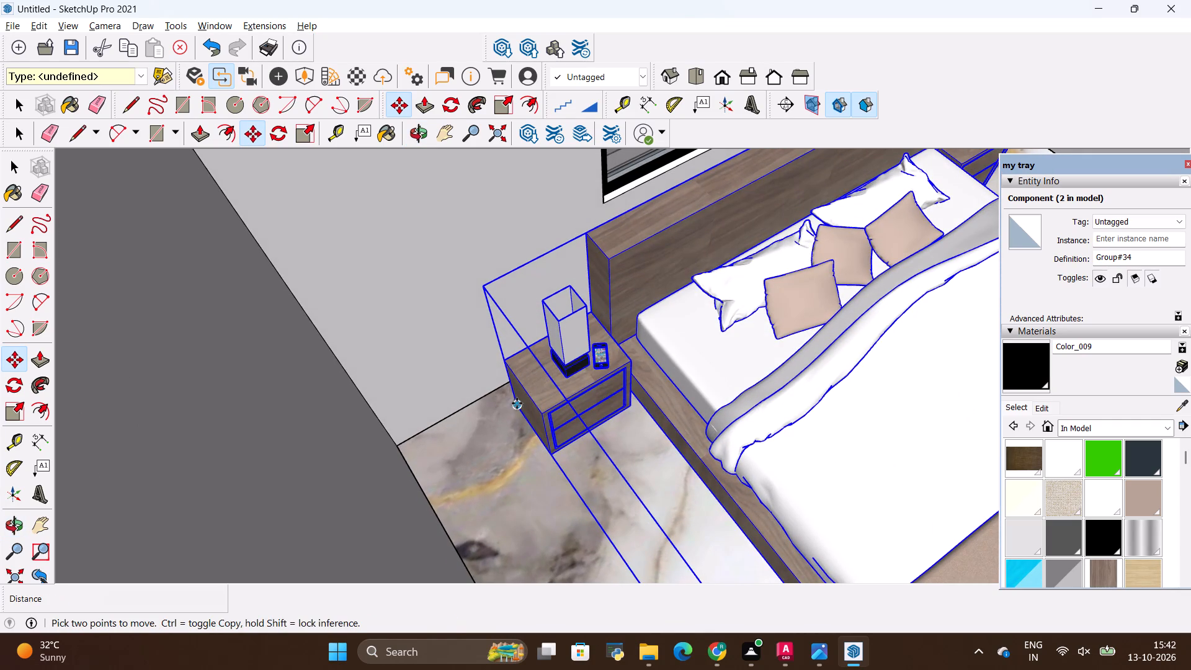
left_click(537, 442)
scroll(507, 444, "down", 5)
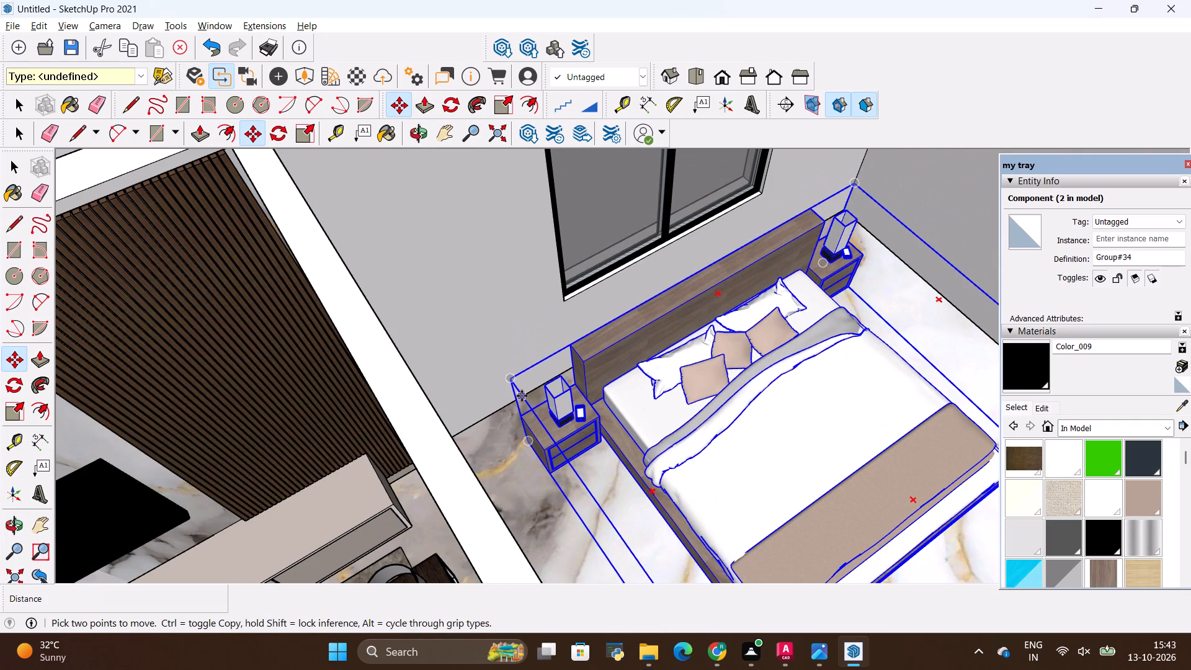
key("space")
left_click(494, 448)
scroll(494, 449, "down", 6)
middle_click_drag(756, 391, 669, 528)
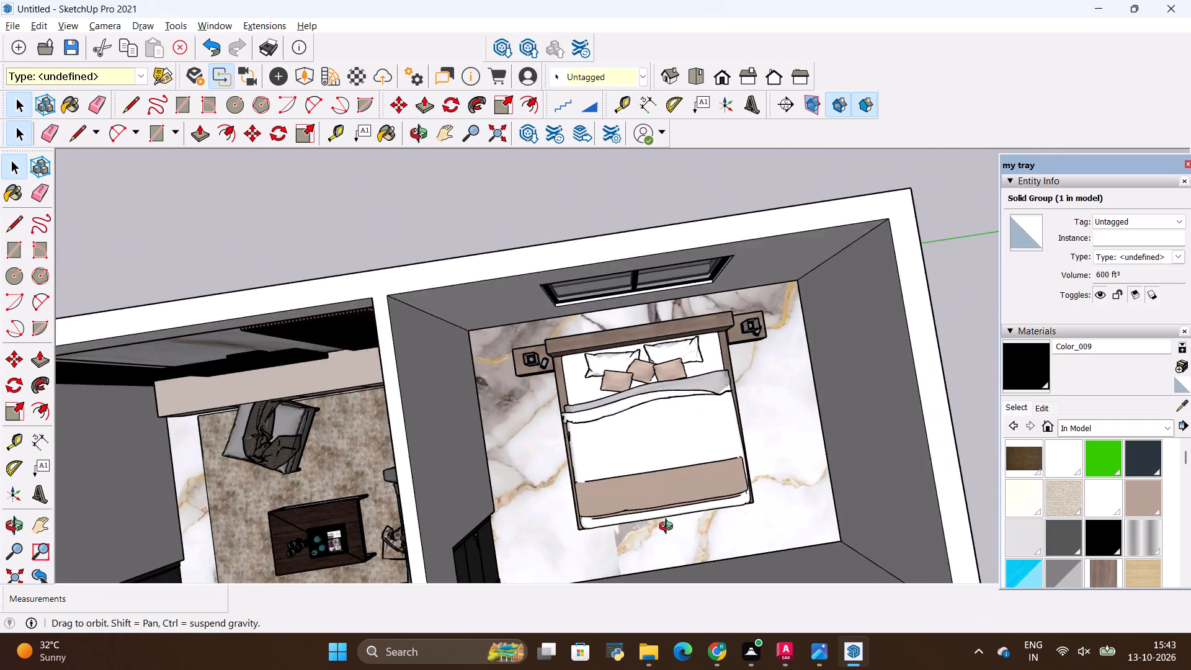
middle_click_drag(669, 528, 660, 339)
scroll(660, 339, "down", 5)
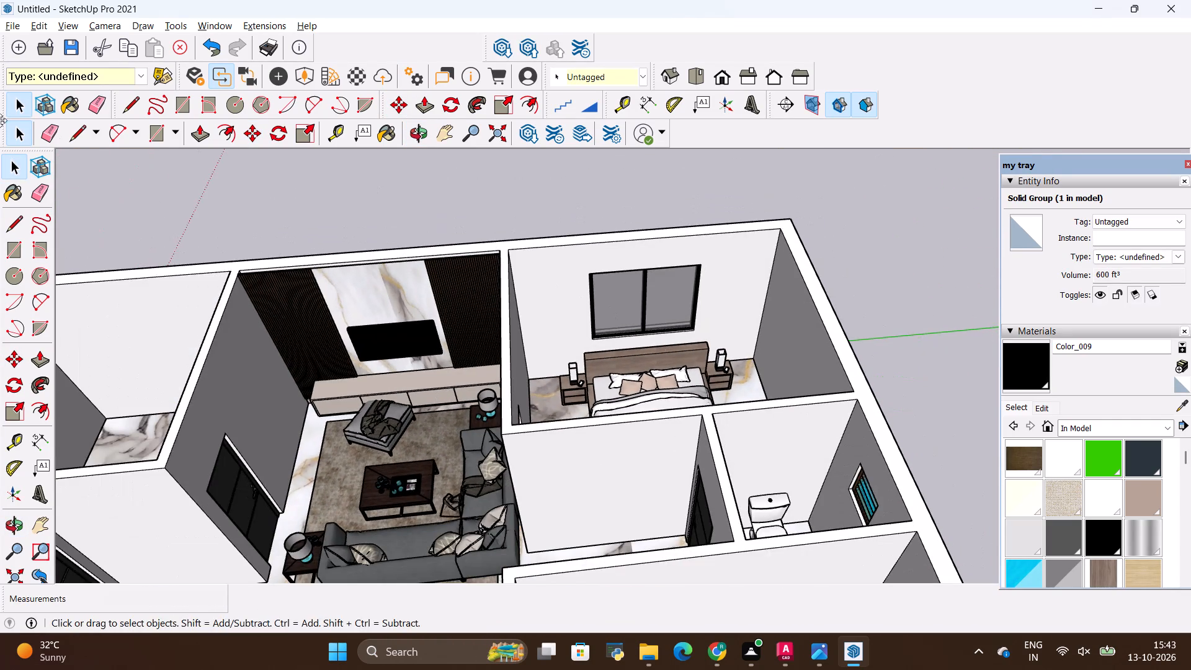
Import the Group_55 curtain model from the ALL 3D WAREHOUSE ITEMS folder and place it in the empty space beyond the house.
left_click(11, 29)
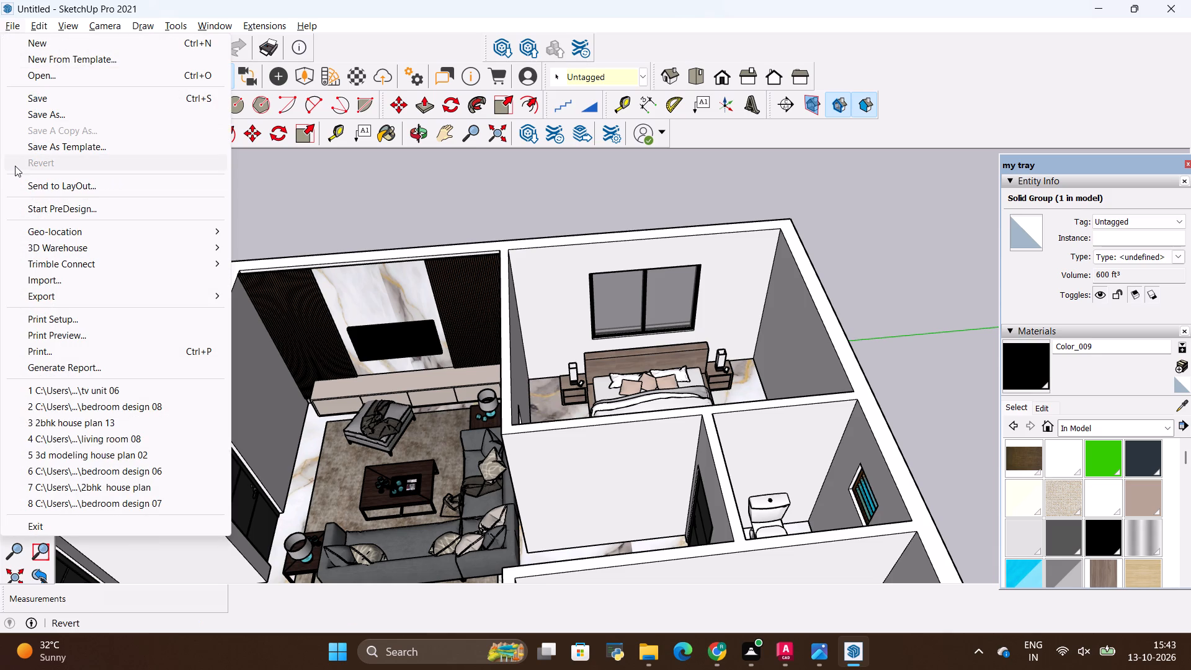
left_click(78, 285)
scroll(665, 254, "down", 3)
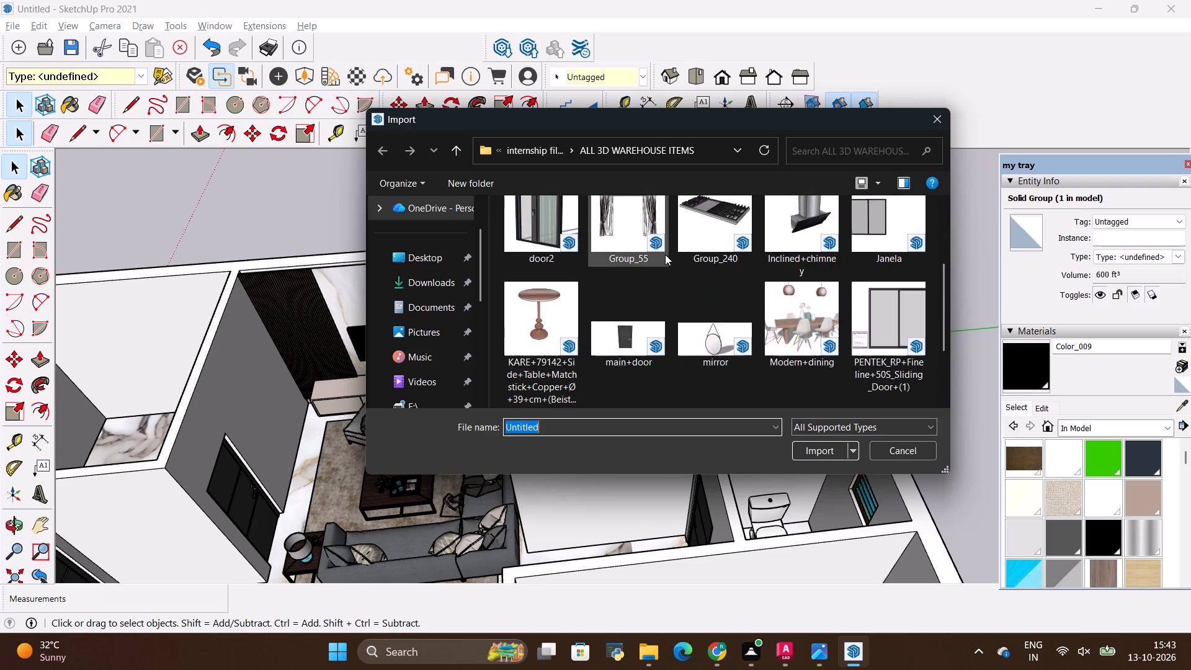
scroll(665, 254, "down", 2)
scroll(650, 254, "up", 4)
left_click(604, 337)
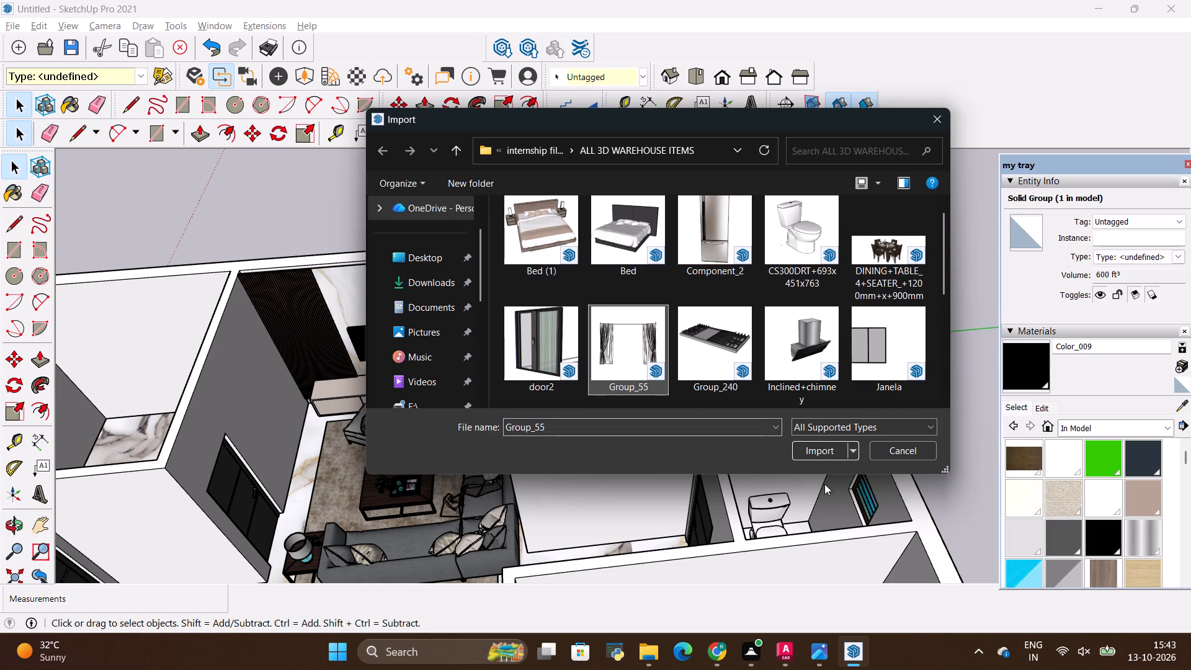
left_click(811, 457)
scroll(542, 411, "down", 2)
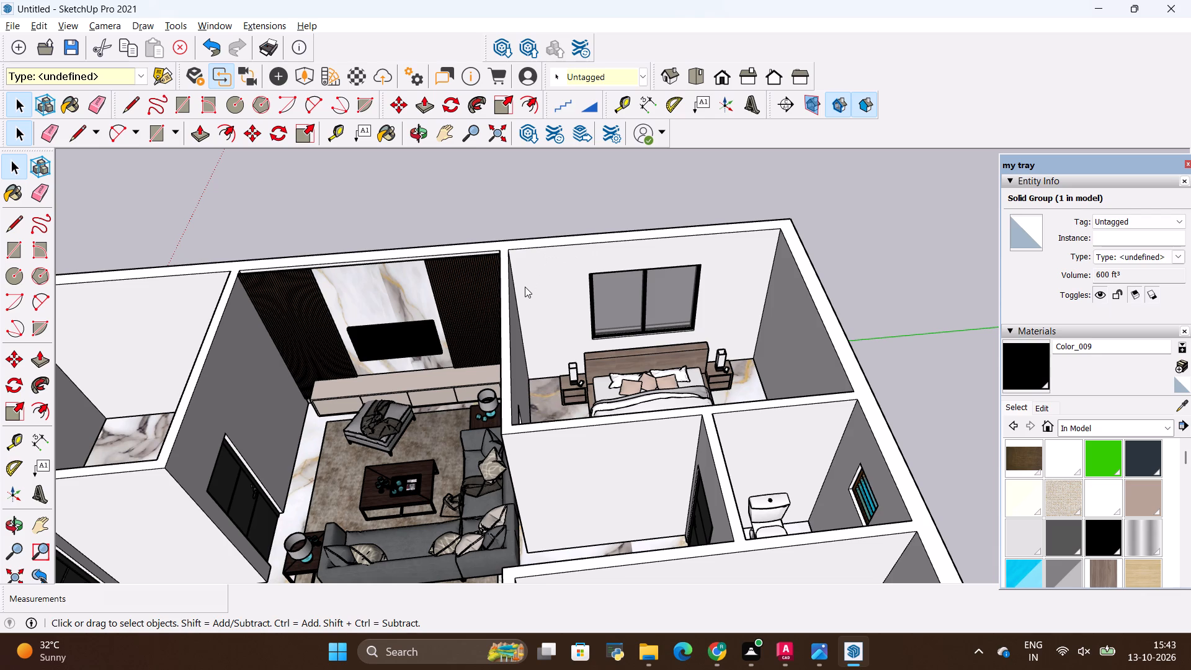
scroll(555, 275, "down", 10)
scroll(457, 218, "down", 2)
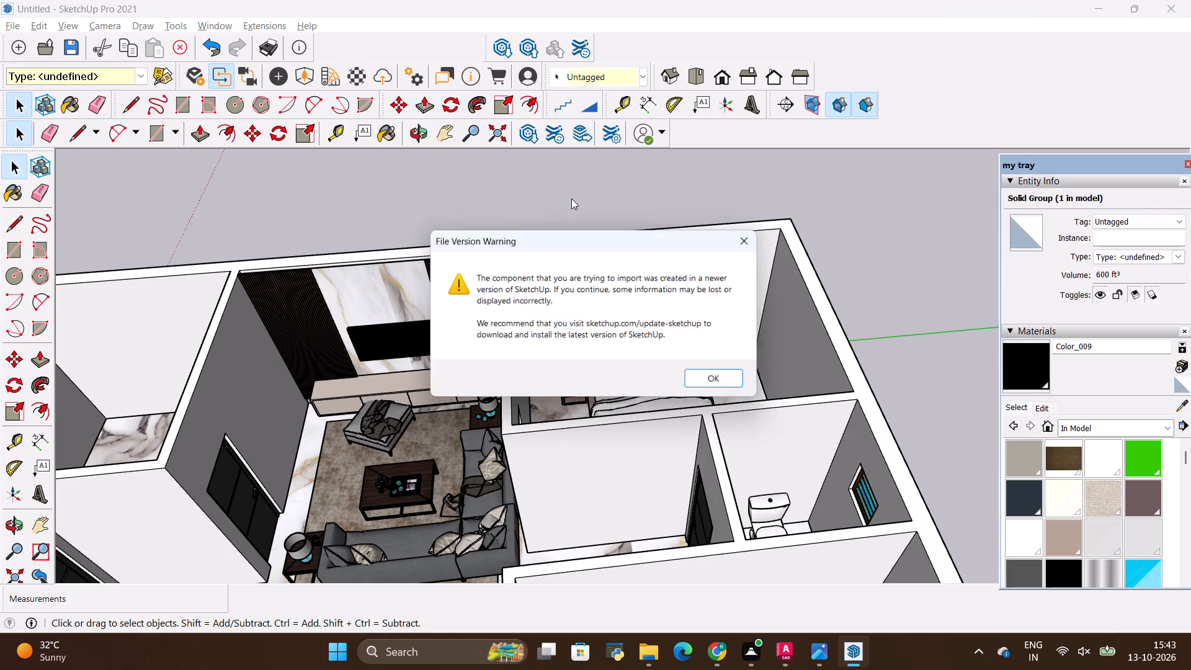
left_click(711, 380)
scroll(690, 337, "down", 6)
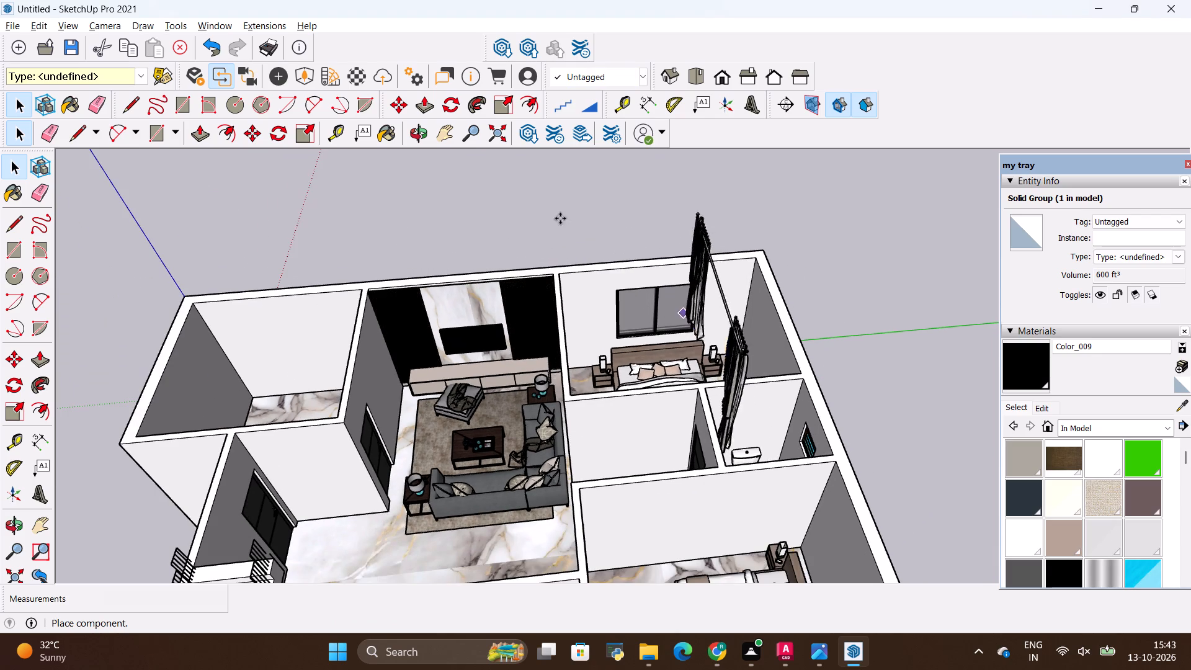
scroll(561, 285, "down", 5)
scroll(628, 334, "down", 4)
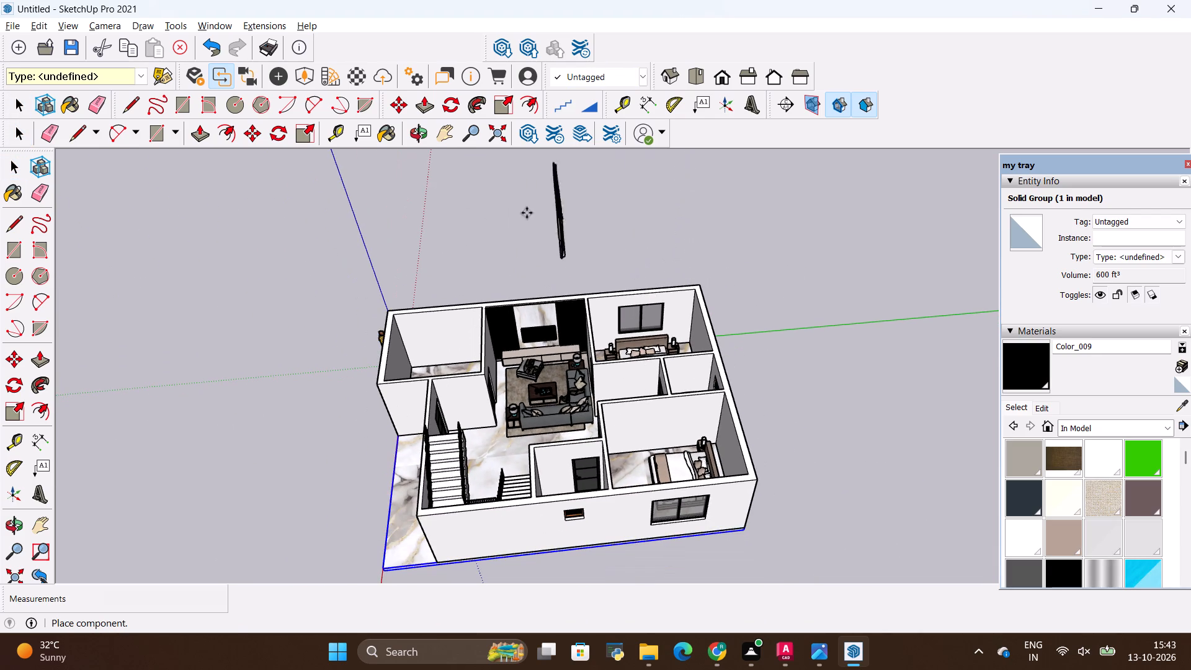
left_click(527, 213)
Rotate the imported curtain set 90 degrees horizontally so it runs parallel to the bedroom's window wall.
scroll(494, 241, "up", 3)
scroll(489, 251, "down", 5)
middle_click_drag(499, 264, 716, 314)
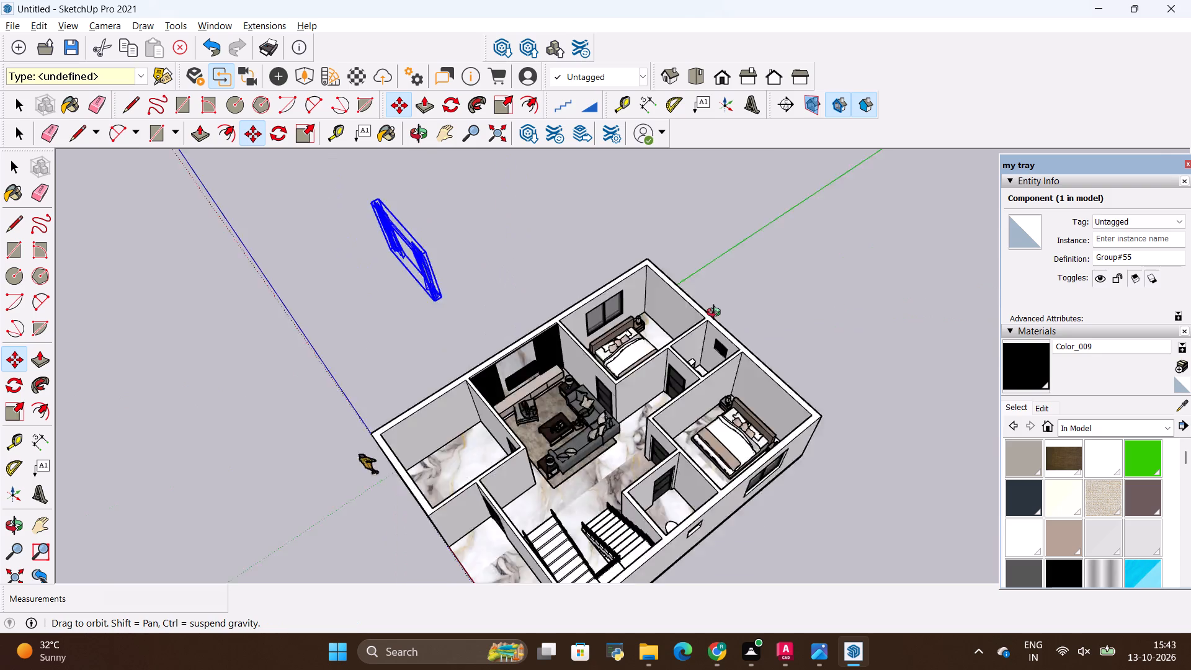
middle_click_drag(716, 314, 765, 256)
middle_click_drag(437, 197, 380, 233)
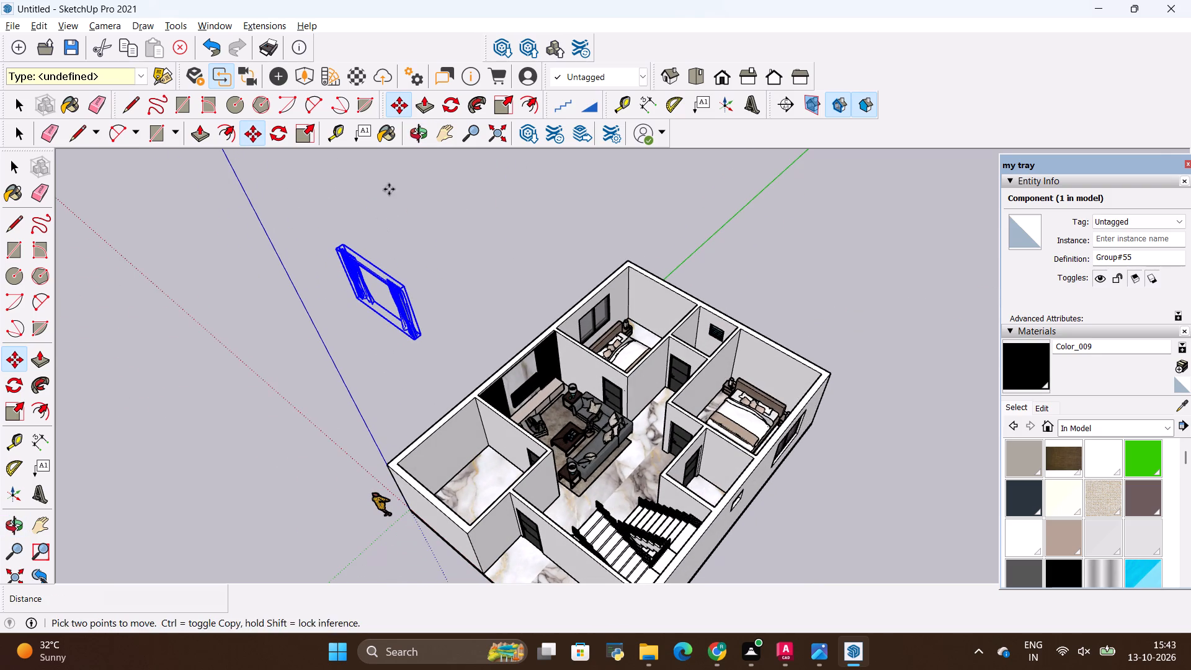
left_click(451, 99)
left_click(297, 309)
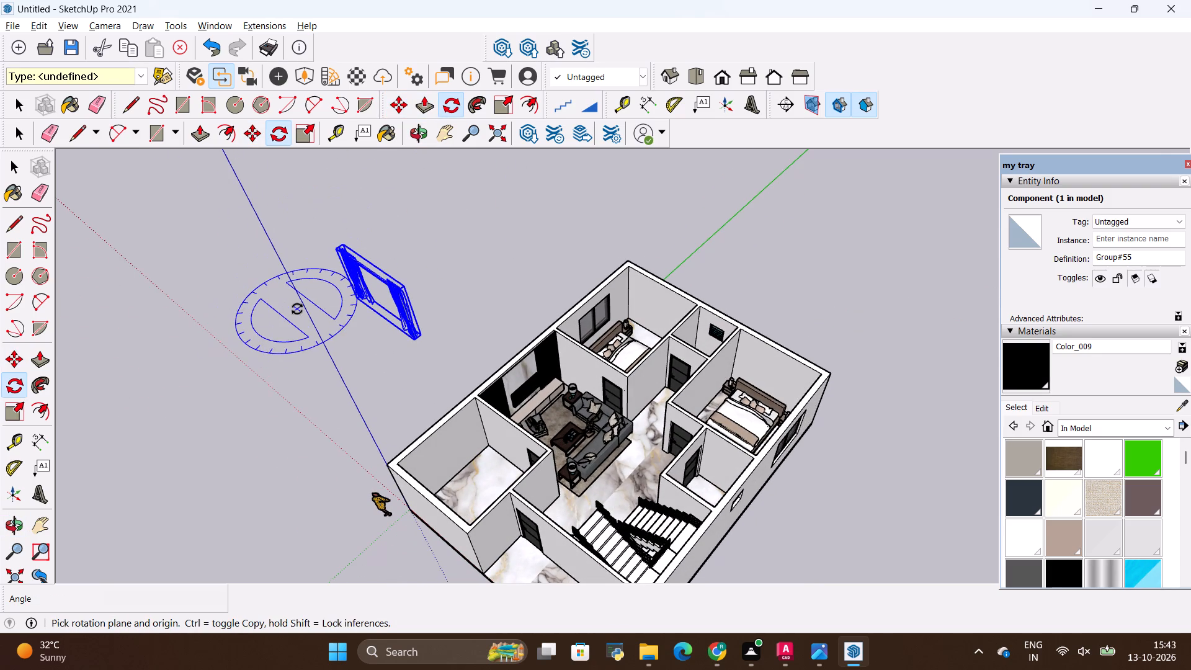
left_click_drag(383, 383, 395, 380)
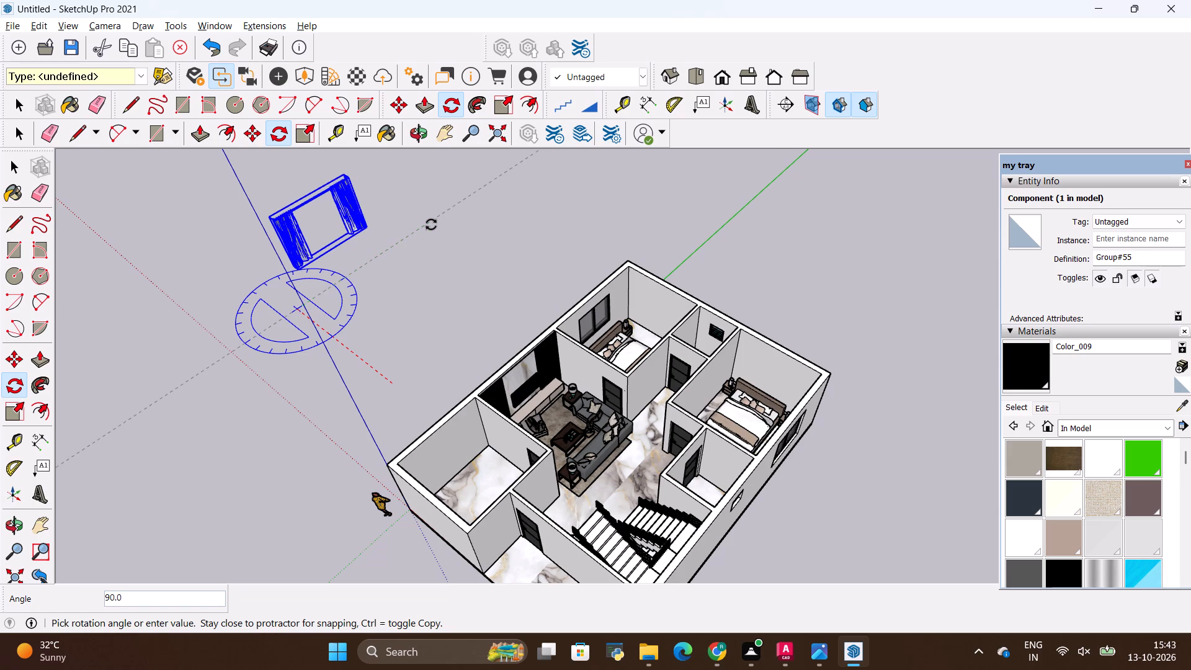
left_click(431, 223)
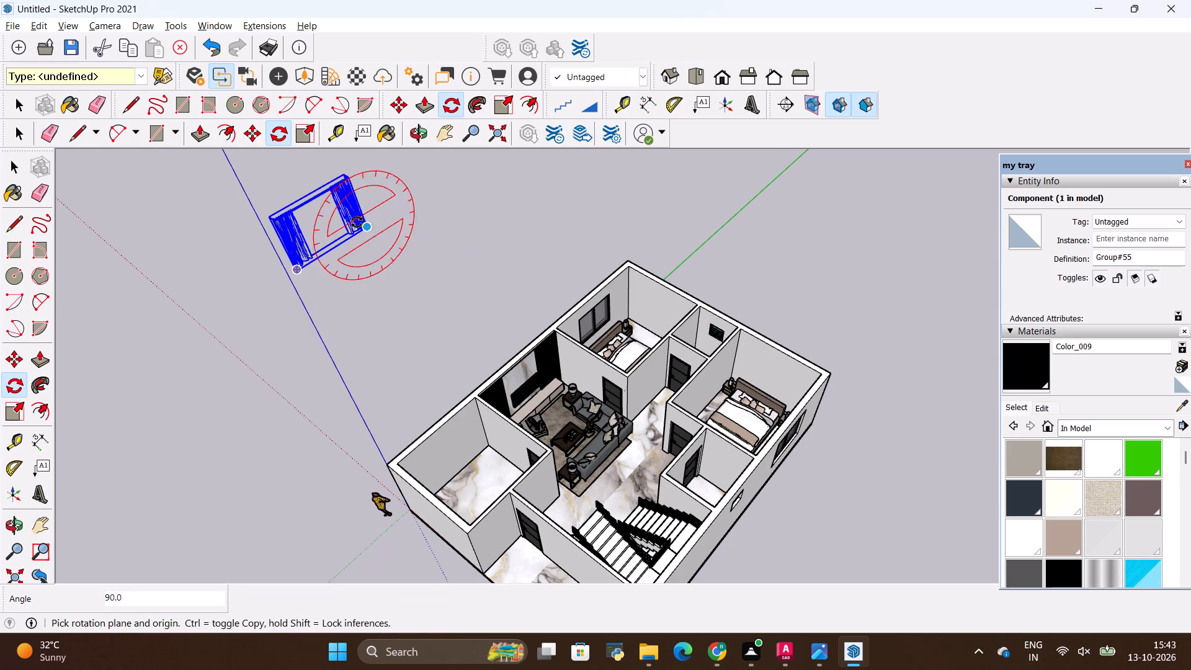
key("space")
Move the curtain set by its upper corner onto the window wall of the bedroom beside the TV hall, behind the bed.
left_click(360, 218)
scroll(408, 282, "down", 6)
middle_click_drag(543, 275, 542, 276)
scroll(542, 276, "down", 1)
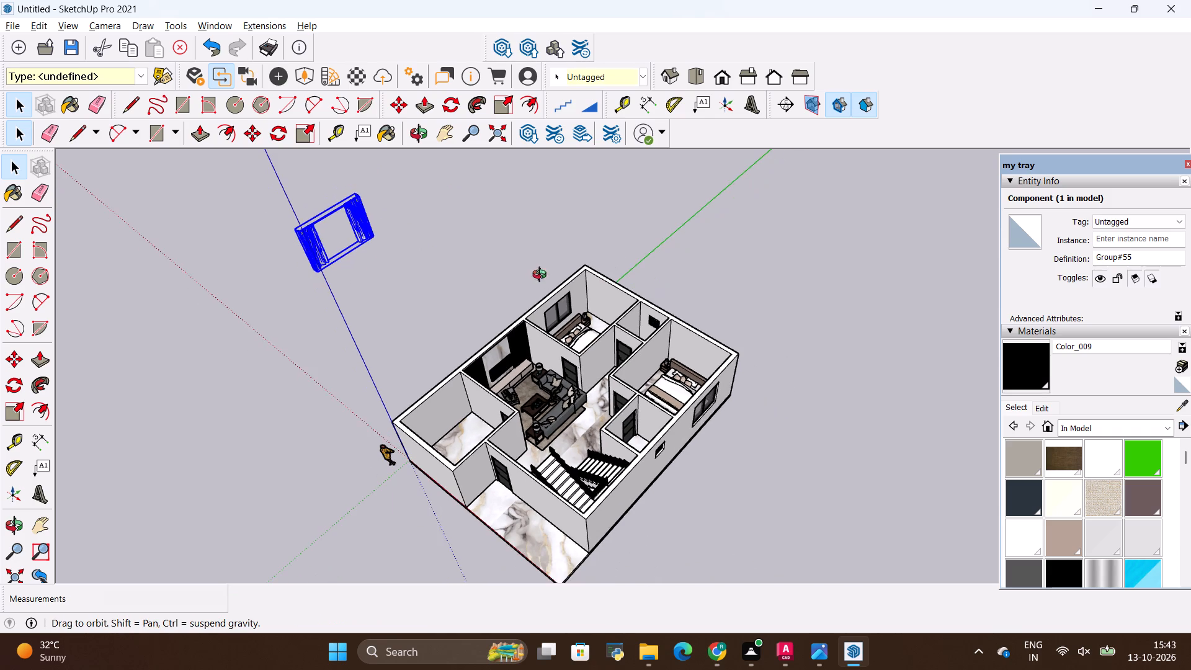
middle_click_drag(542, 276, 215, 239)
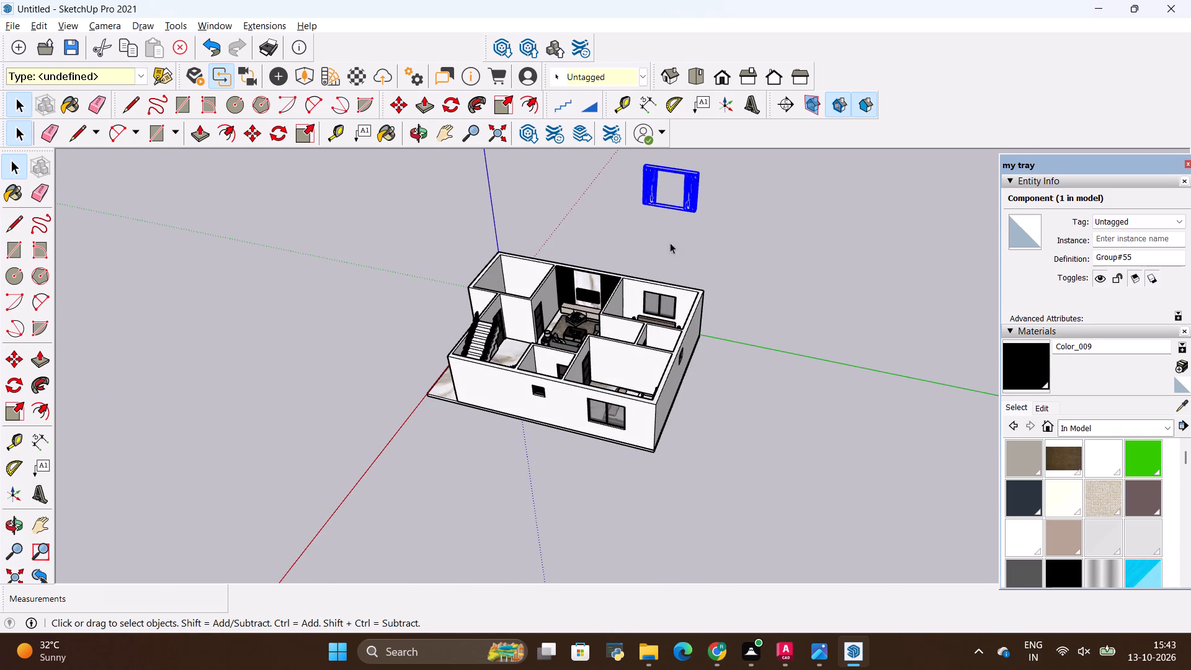
key("space")
left_click(745, 236)
left_click(686, 184)
scroll(780, 313, "down", 5)
scroll(716, 162, "up", 11)
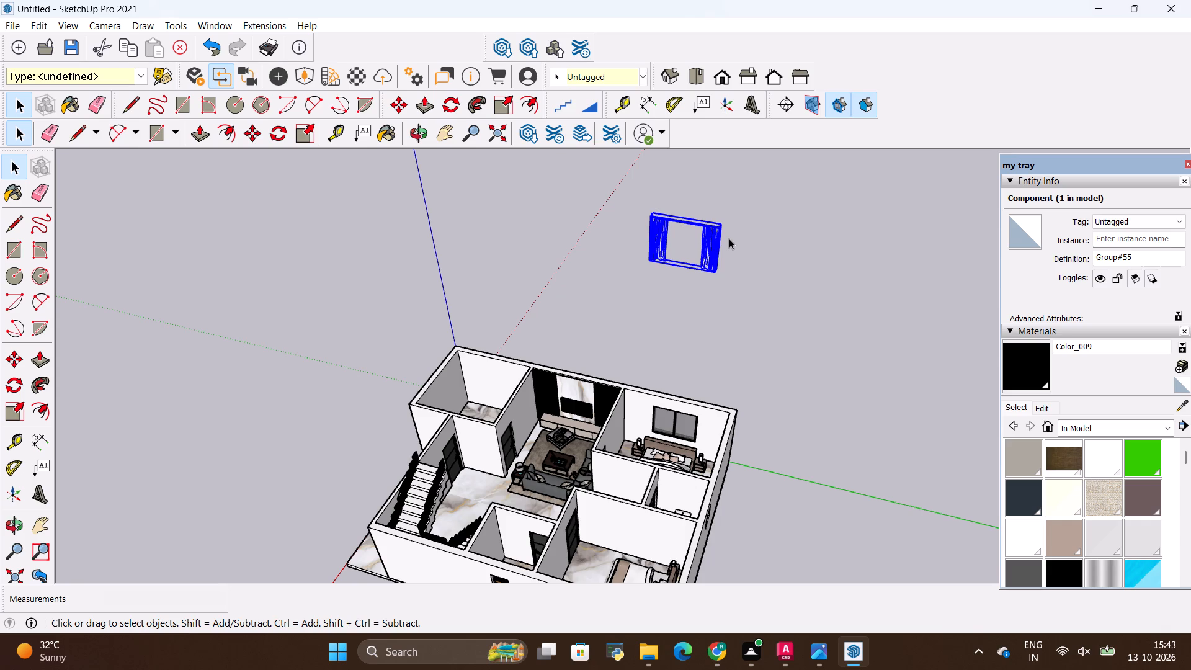
key("m")
scroll(682, 263, "up", 11)
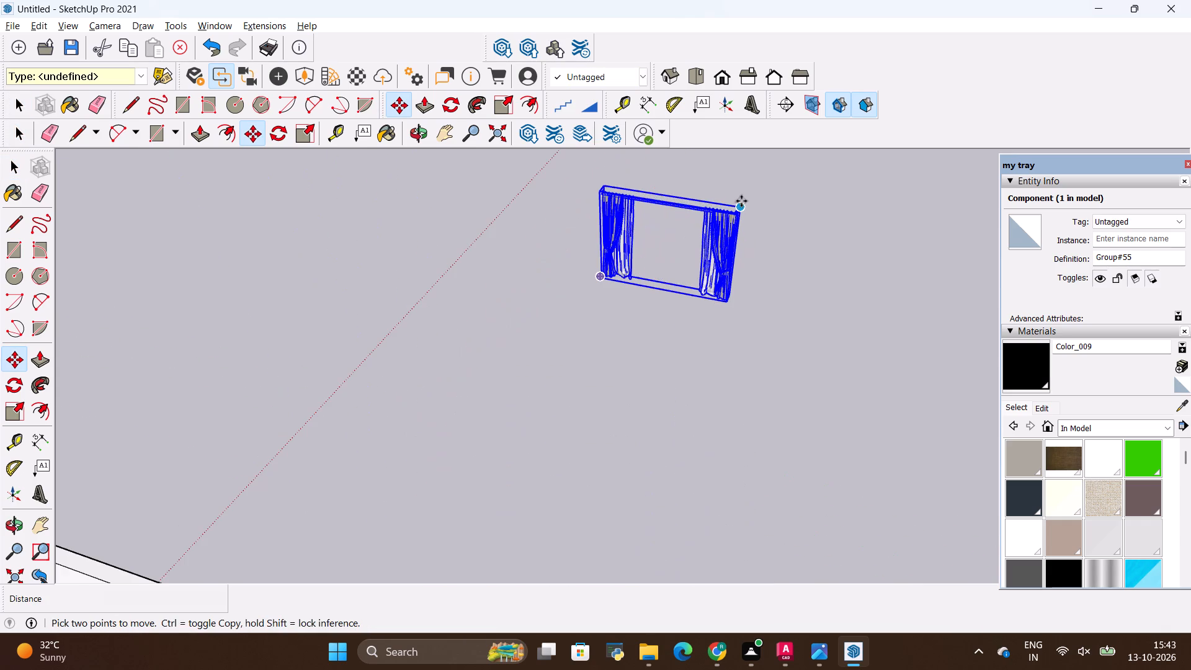
left_click(744, 202)
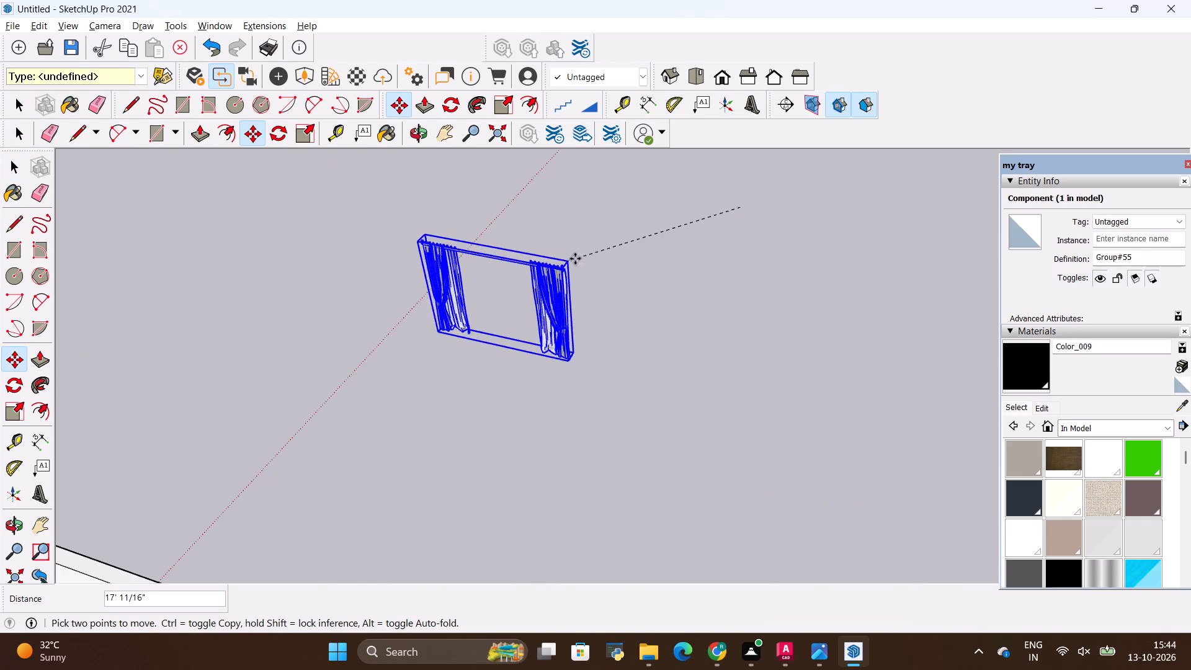
scroll(576, 259, "down", 10)
scroll(611, 490, "up", 3)
scroll(647, 404, "up", 7)
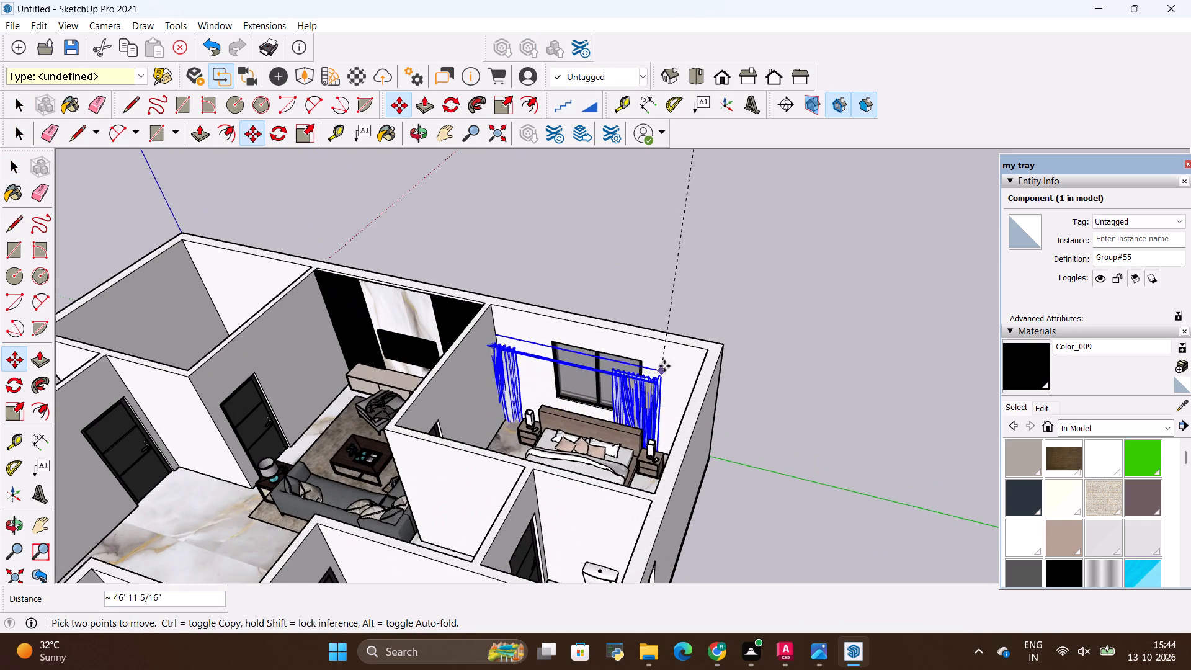
scroll(692, 356, "up", 5)
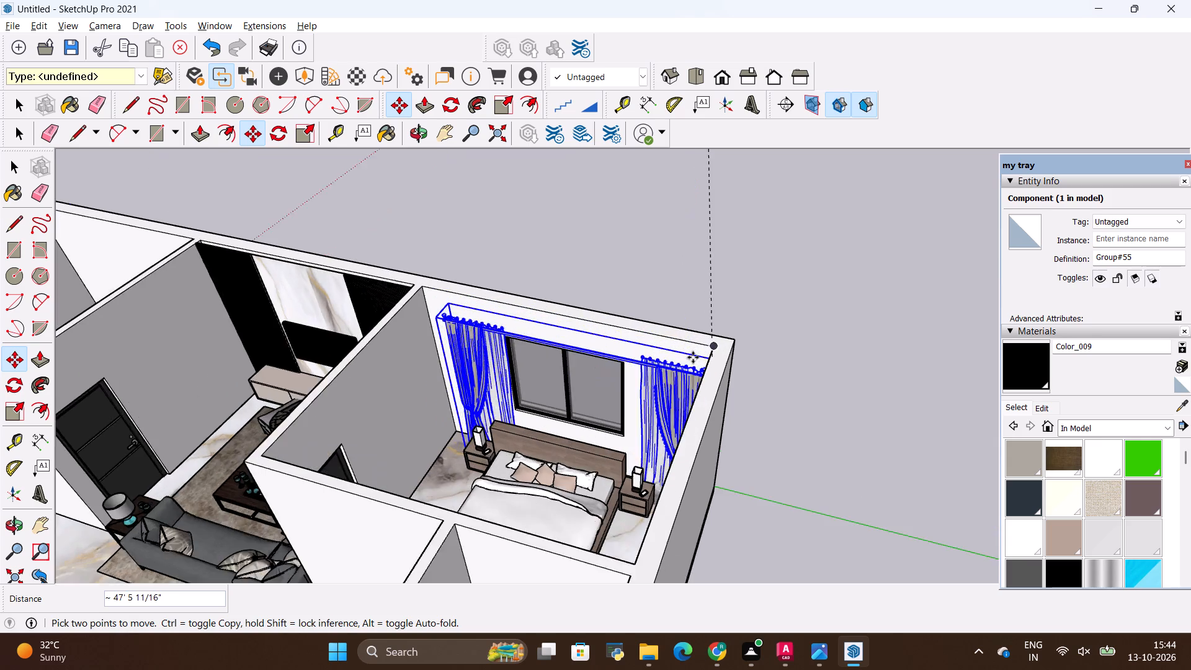
scroll(693, 357, "up", 3)
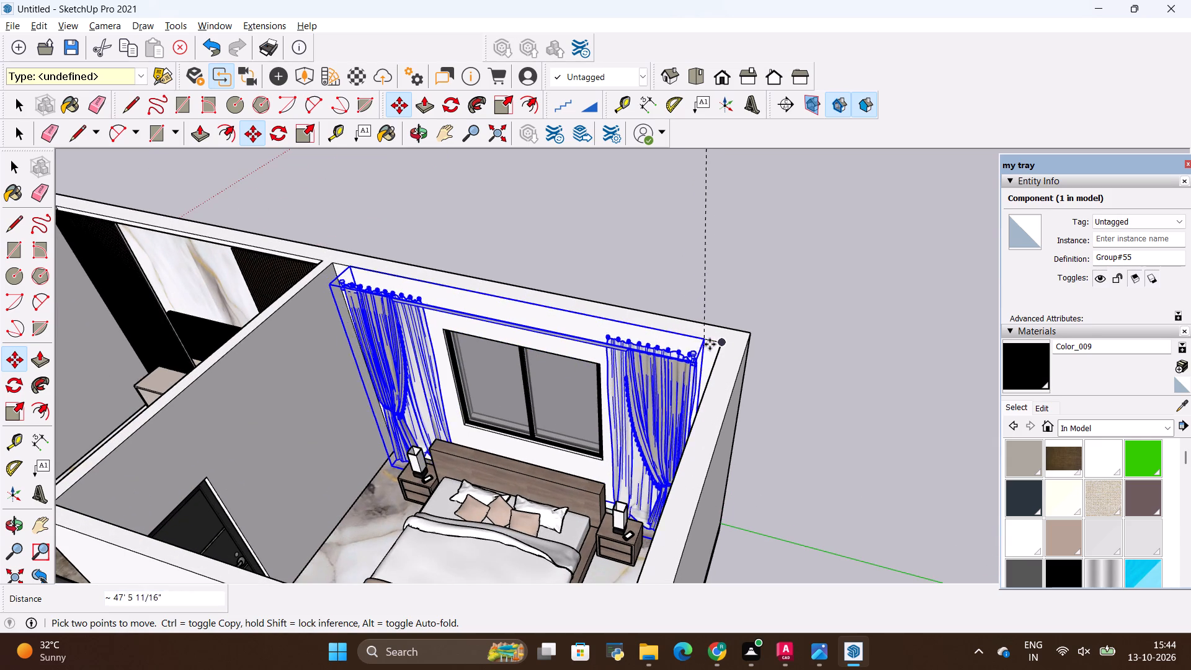
left_click(708, 344)
key("space")
left_click(785, 297)
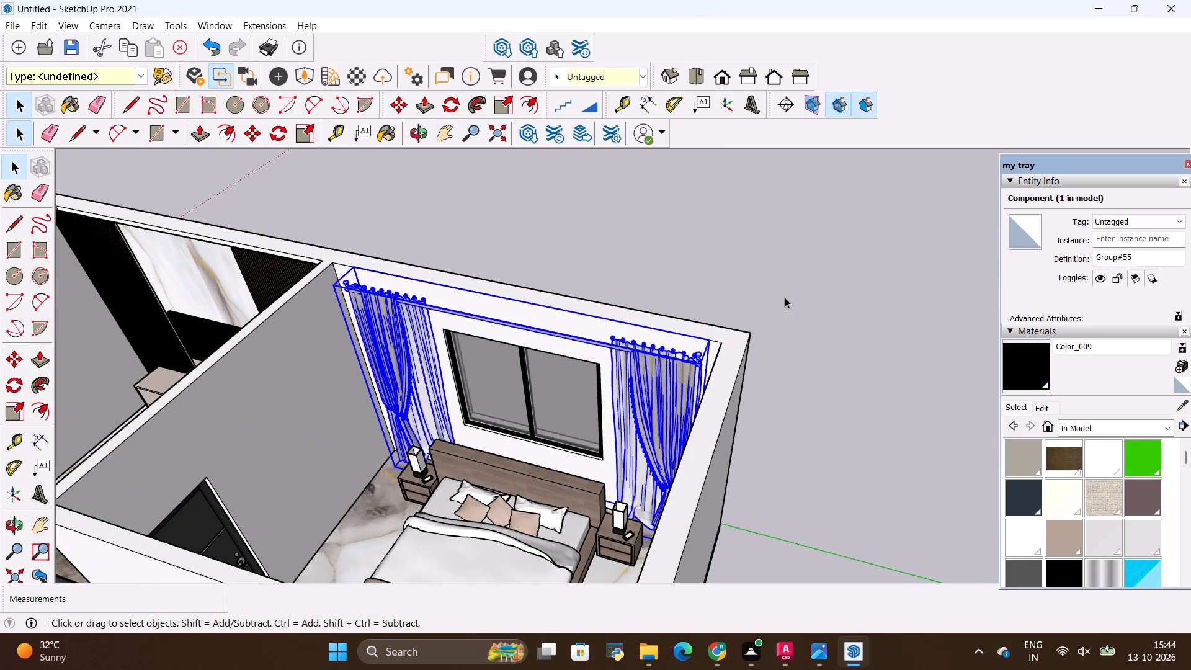
Inside the curtain set, widen the white sheer curtain farthest from the TV hall towards the window, scaling its width about 1.26.
middle_click_drag(824, 313, 891, 378)
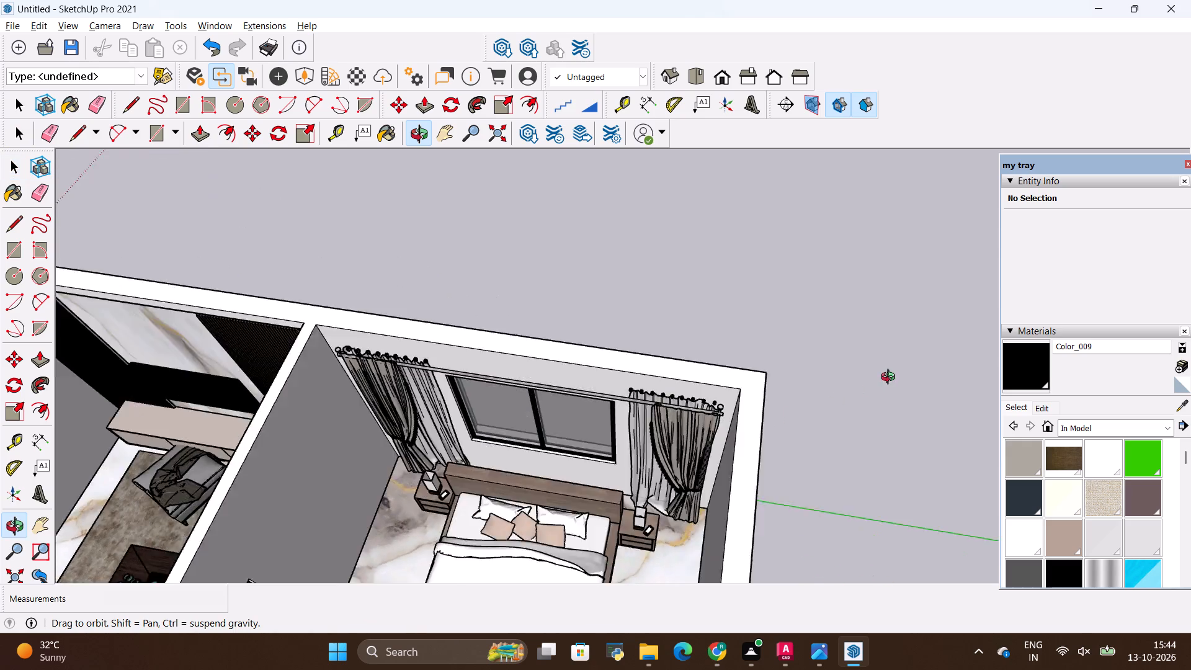
middle_click_drag(891, 378, 956, 321)
scroll(740, 413, "up", 7)
middle_click_drag(698, 386, 930, 334)
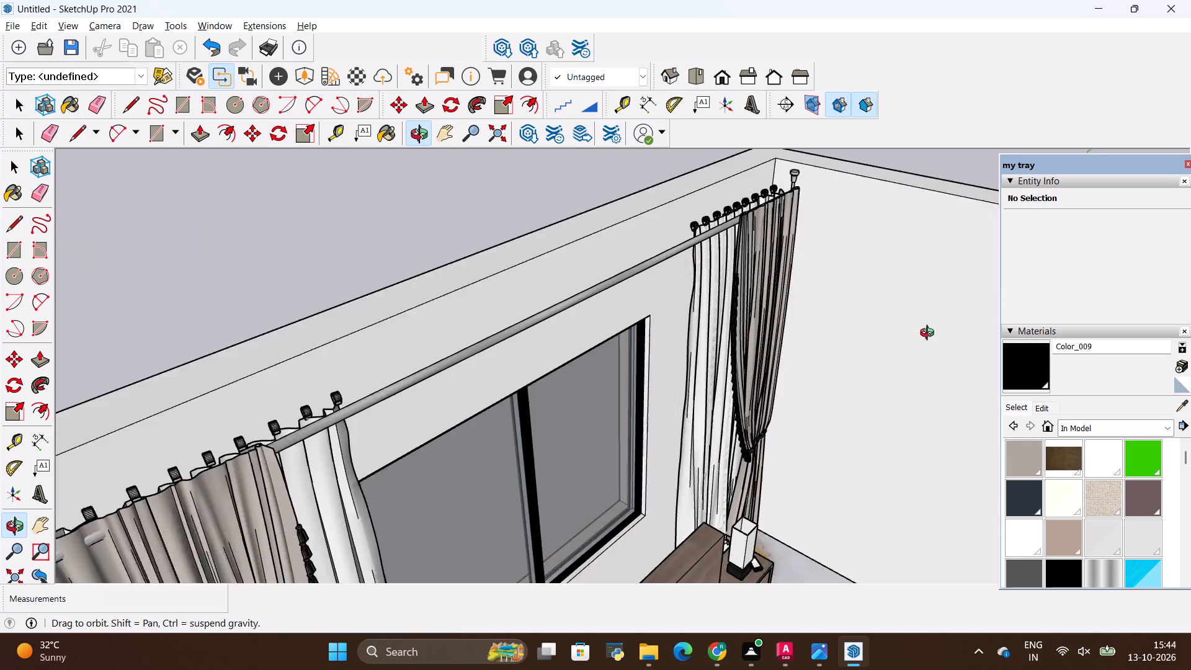
middle_click_drag(930, 334, 765, 354)
double_click(628, 334)
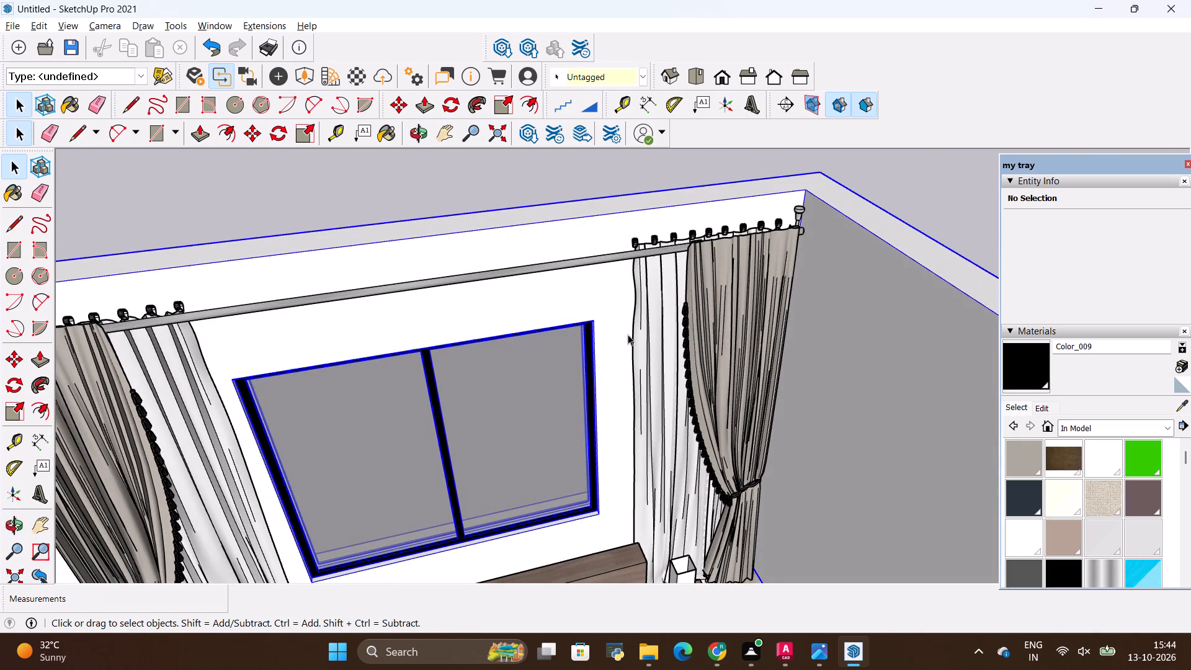
triple_click(647, 326)
left_click(647, 326)
left_click(647, 325)
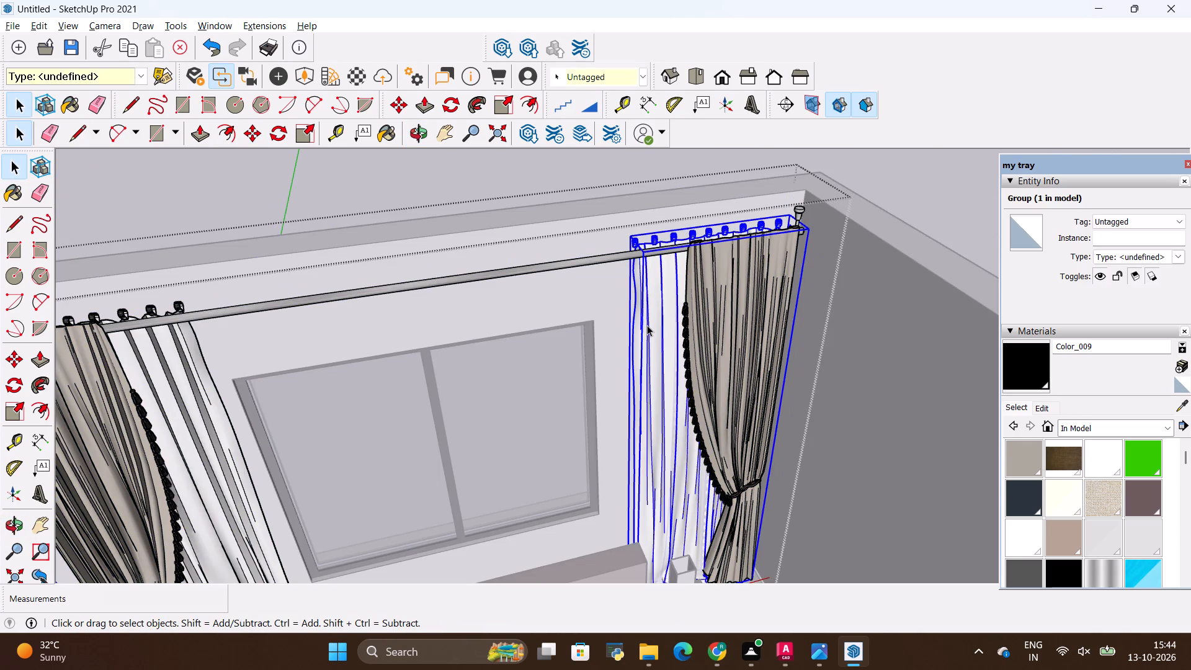
key("s")
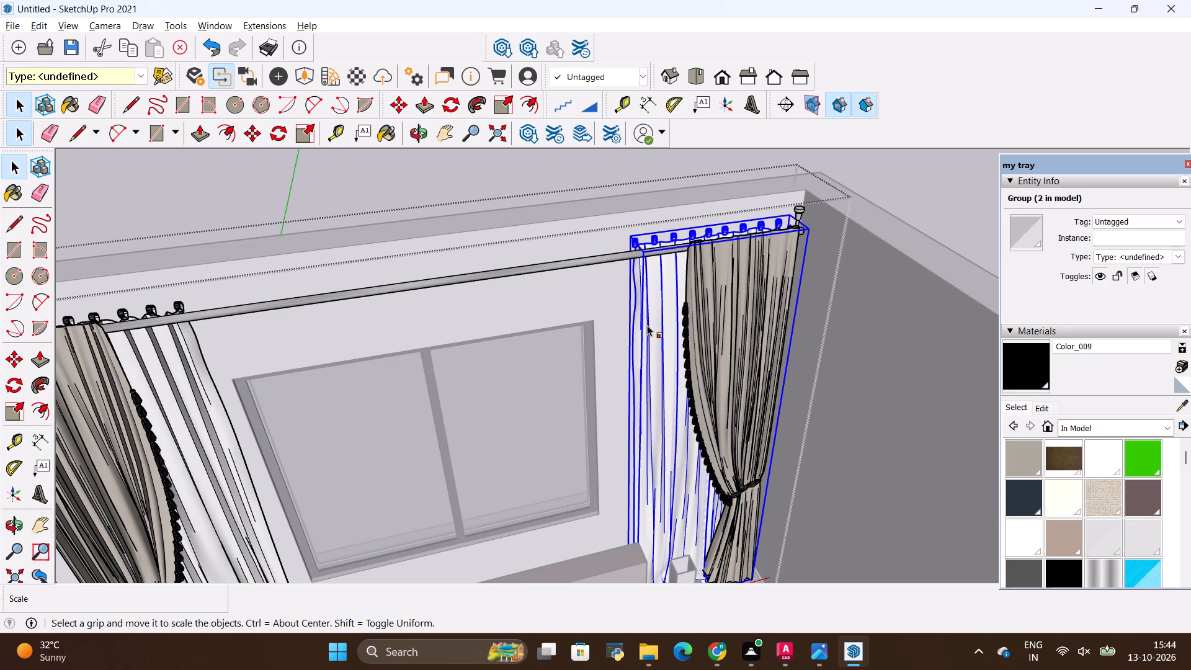
left_click(631, 455)
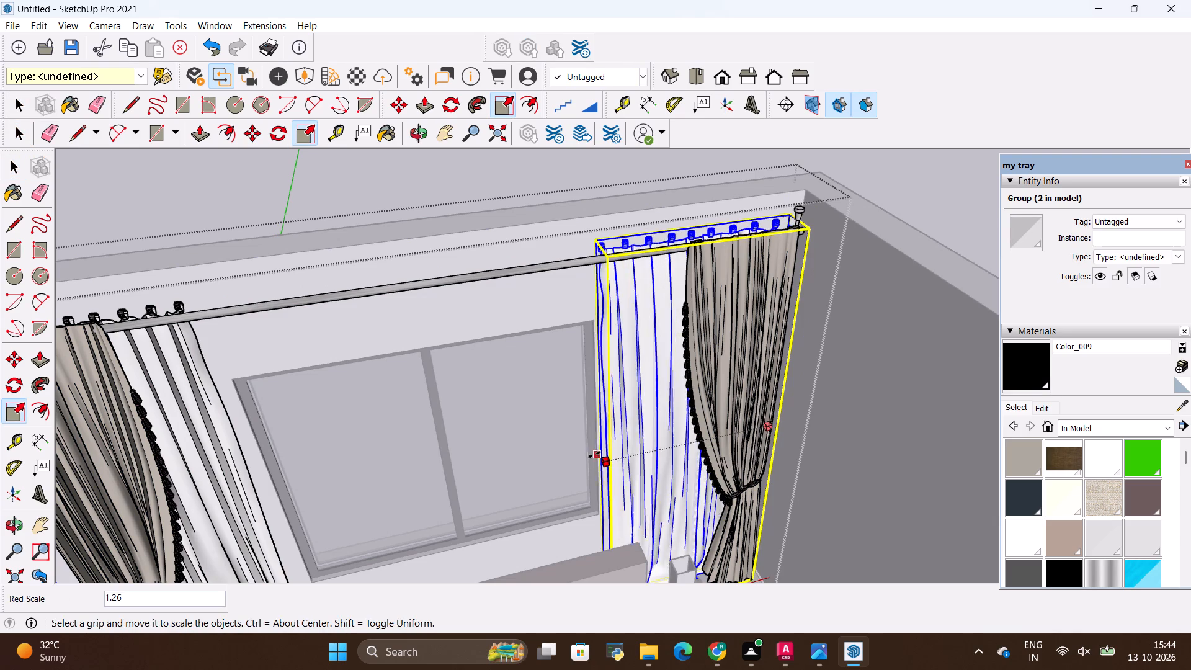
left_click(589, 454)
scroll(628, 355, "down", 6)
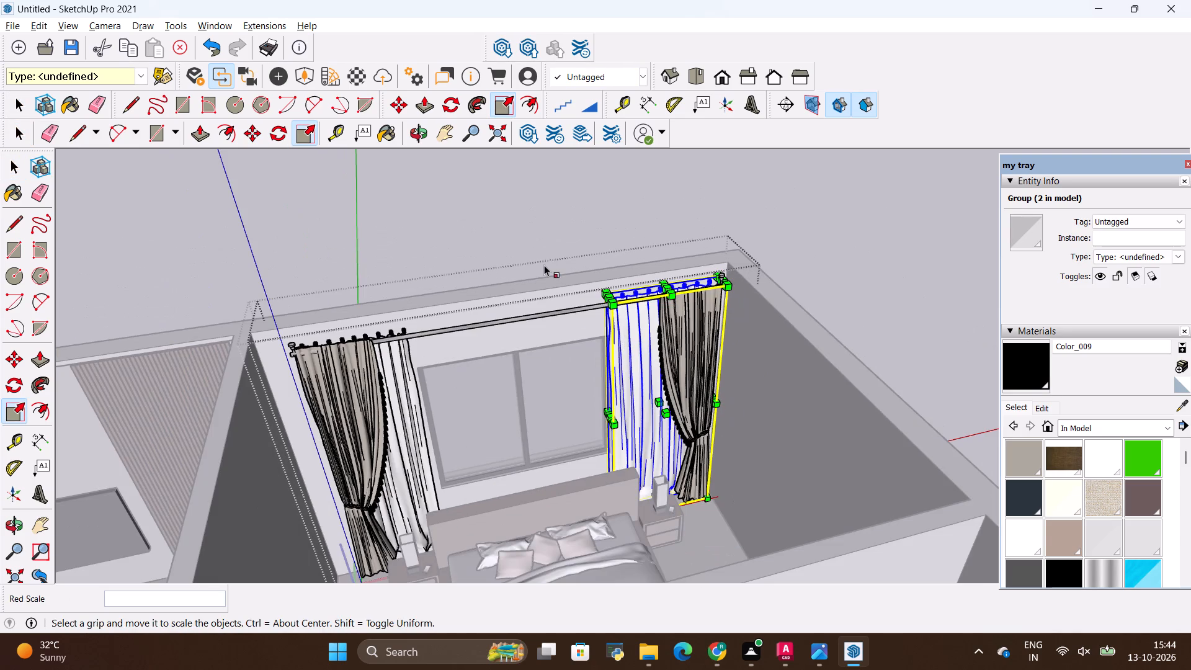
key("space")
left_click(551, 236)
Widen the white sheer curtain nearest the TV hall towards the window, scaling its width about 1.24.
scroll(590, 339, "down", 3)
middle_click_drag(612, 347, 487, 406)
middle_click_drag(484, 398, 455, 365)
scroll(456, 363, "up", 5)
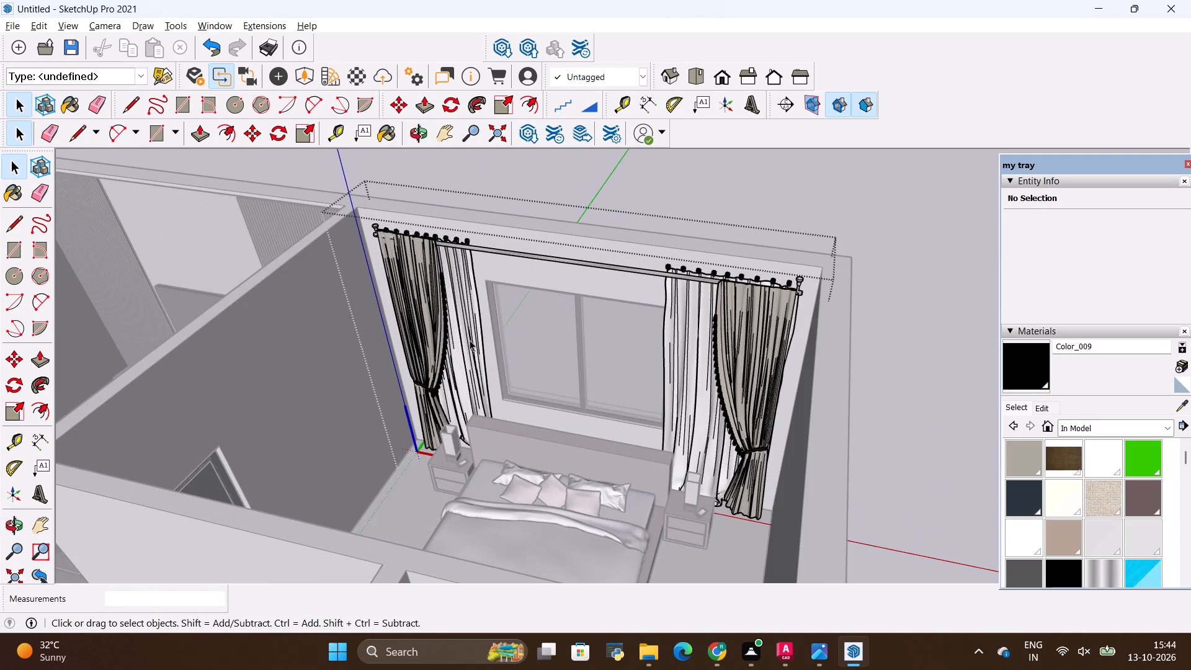
key("space")
double_click(470, 339)
left_click(470, 337)
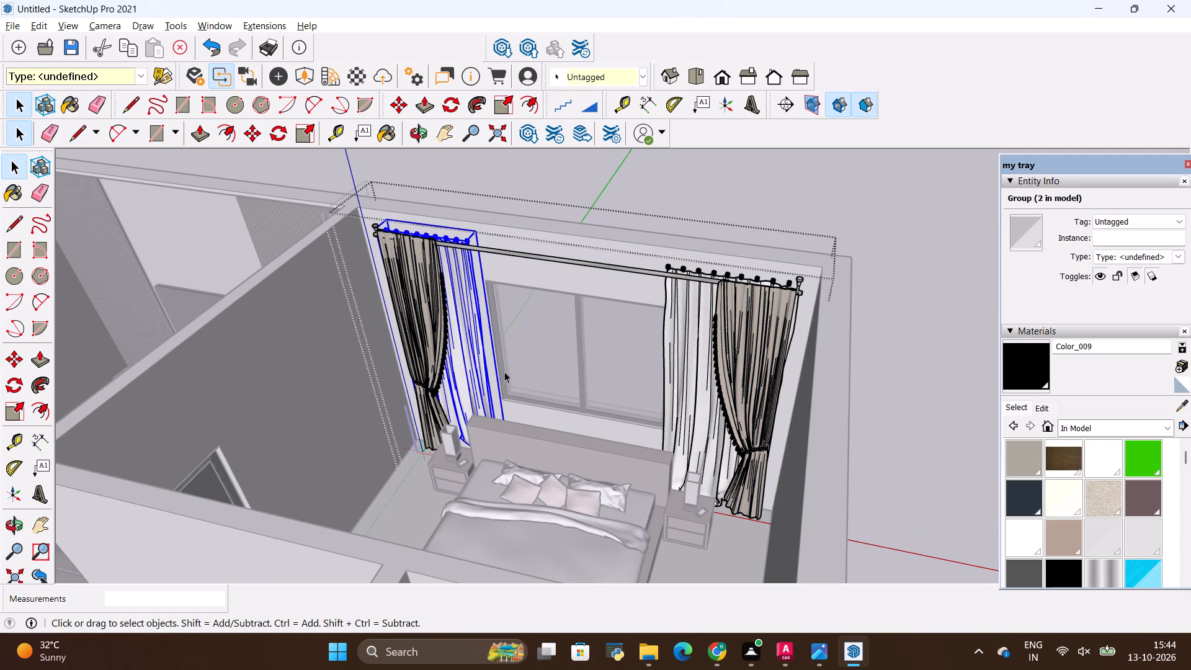
key("s")
scroll(502, 370, "up", 4)
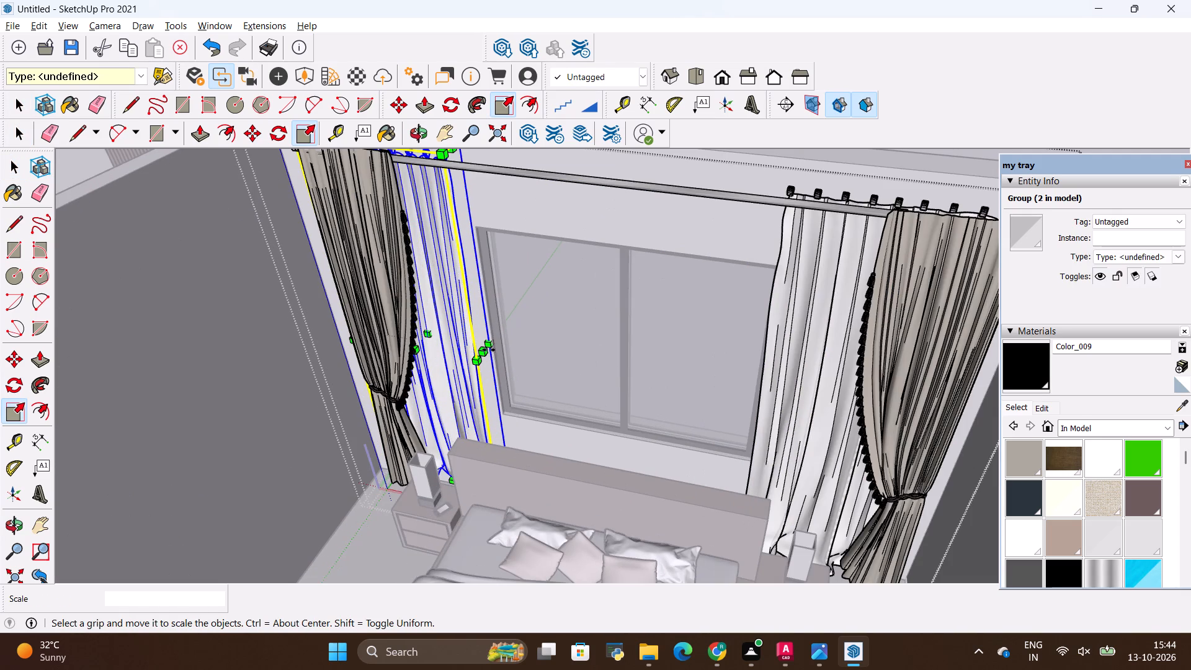
left_click(483, 348)
left_click(522, 348)
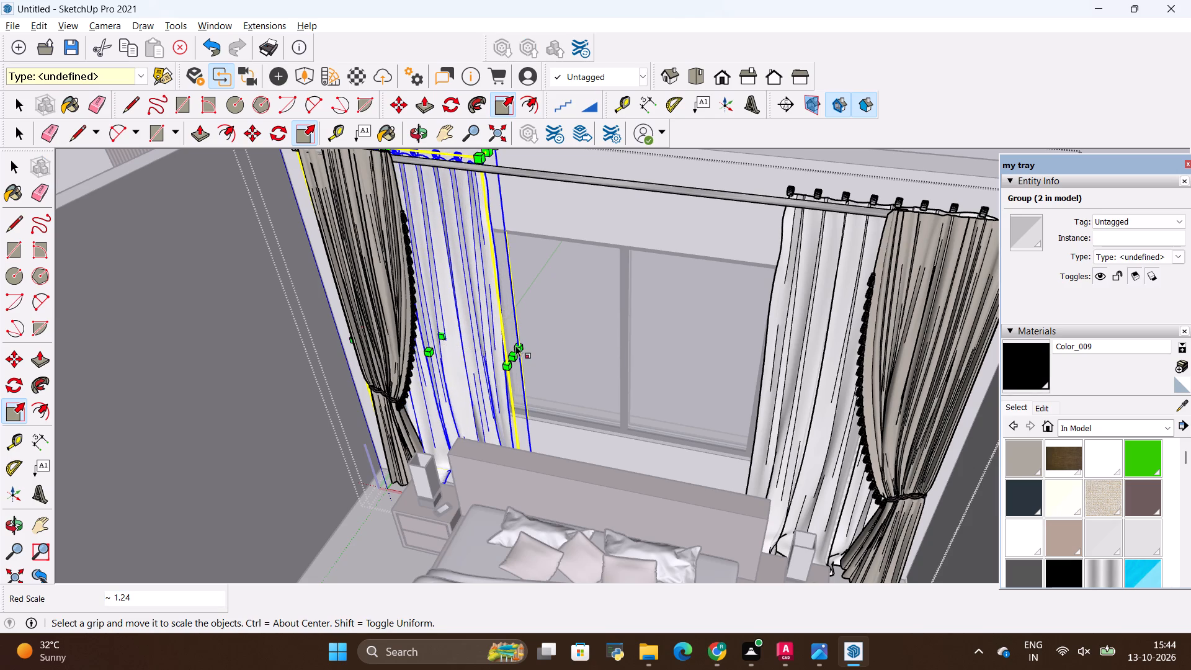
key("space")
Inside the curtain set, widen the beige tied-back drape nearest the TV hall towards the window, over most of its sheer curtain.
double_click(373, 287)
double_click(373, 287)
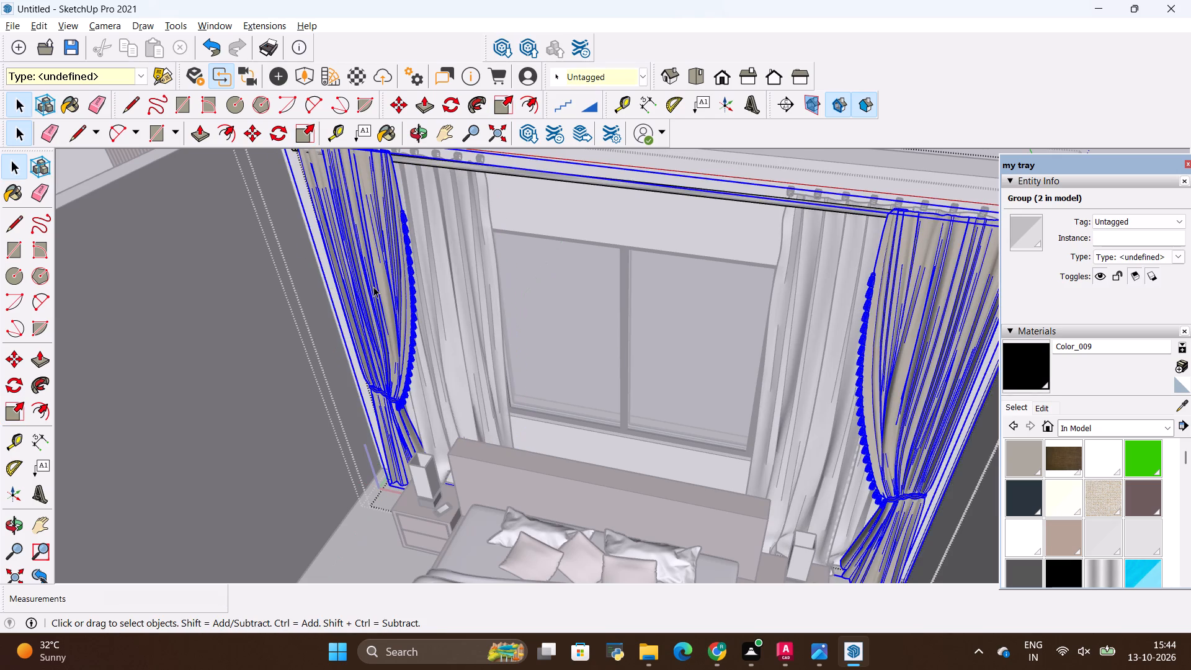
left_click(373, 287)
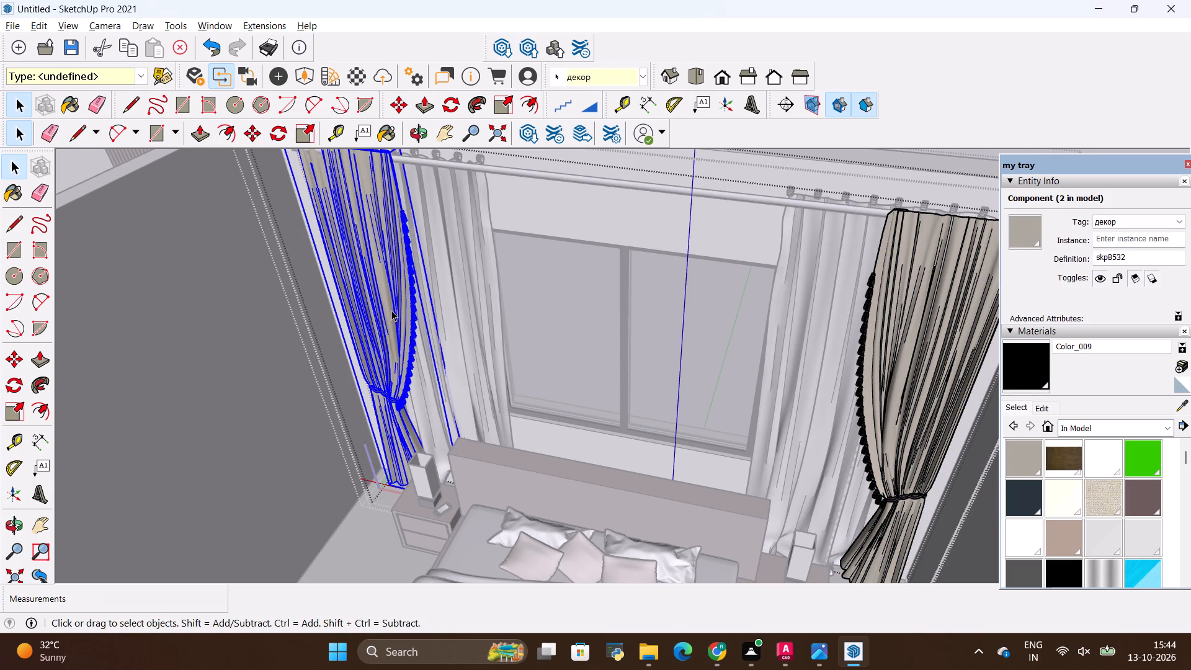
key("s")
scroll(398, 310, "up", 3)
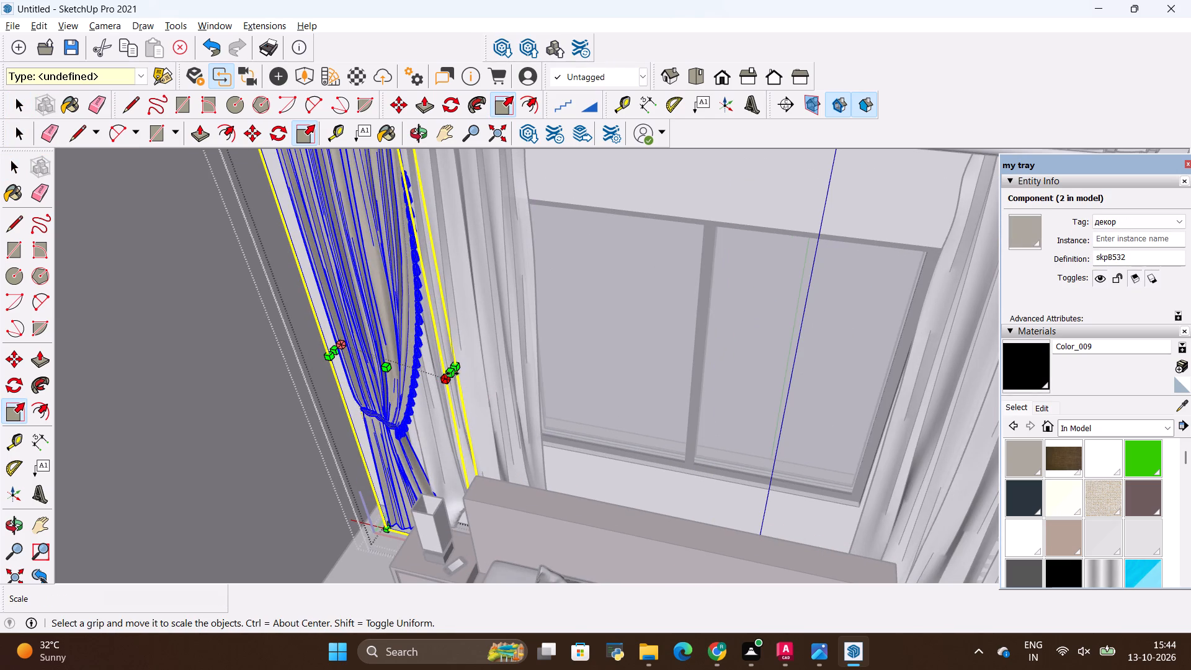
left_click(454, 372)
left_click(537, 355)
scroll(617, 460, "down", 3)
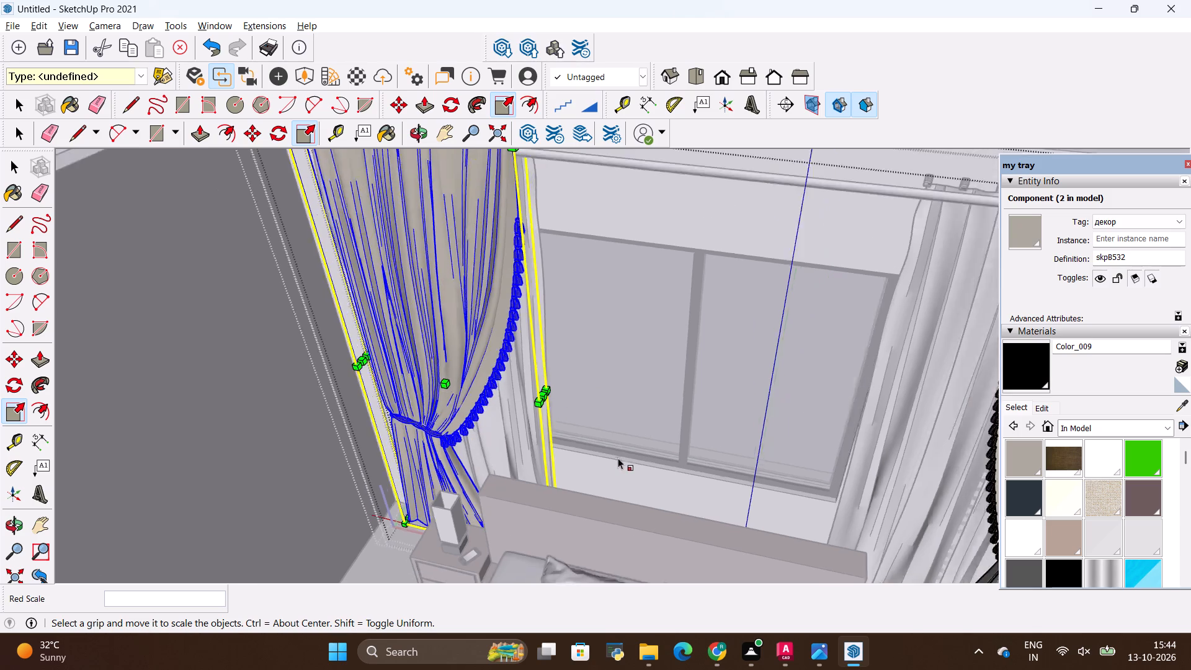
scroll(618, 458, "down", 7)
key("space")
left_click(640, 210)
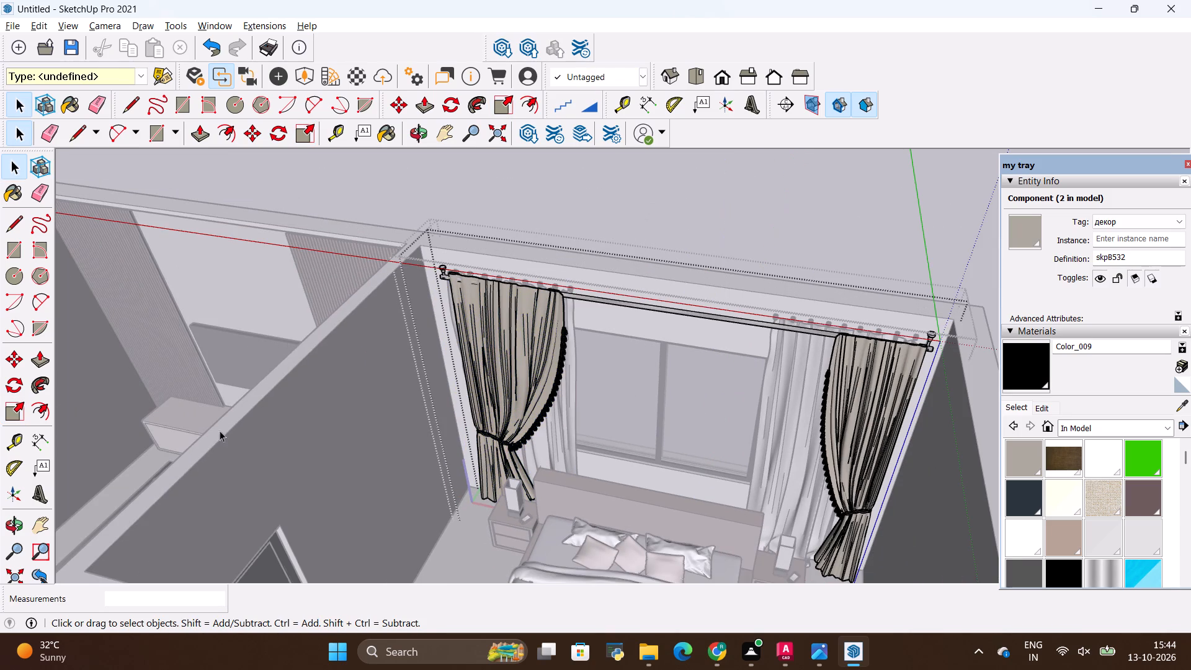
scroll(764, 334, "down", 5)
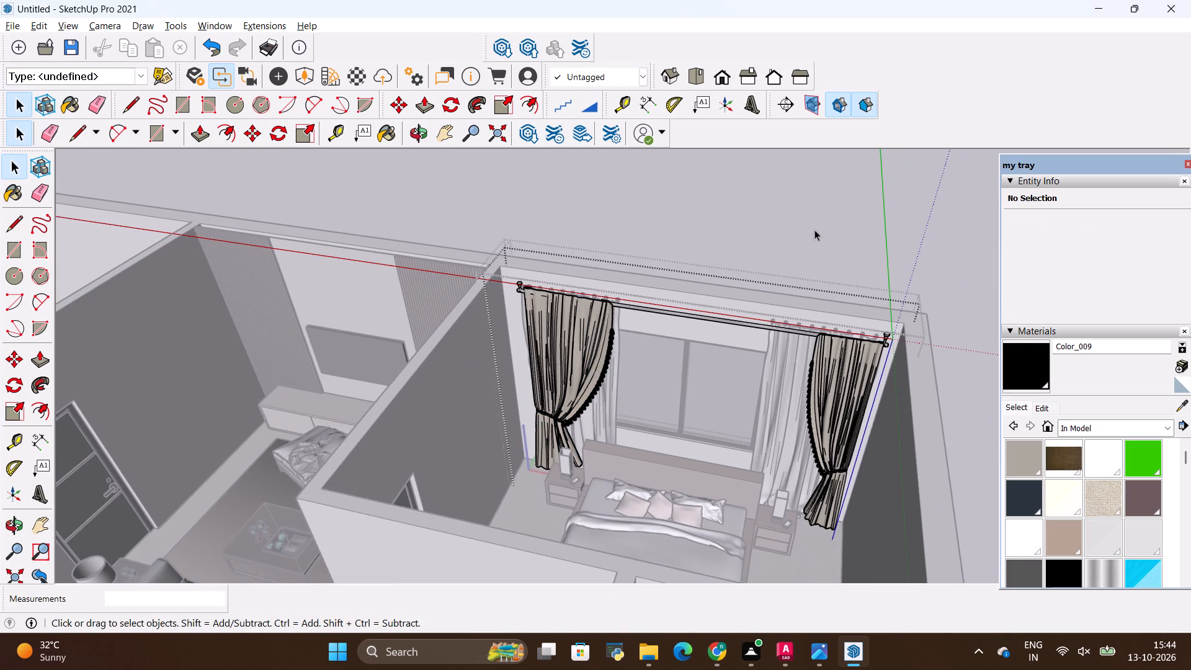
key("space")
left_click(814, 230)
left_click(814, 230)
left_click(814, 230)
left_click(814, 230)
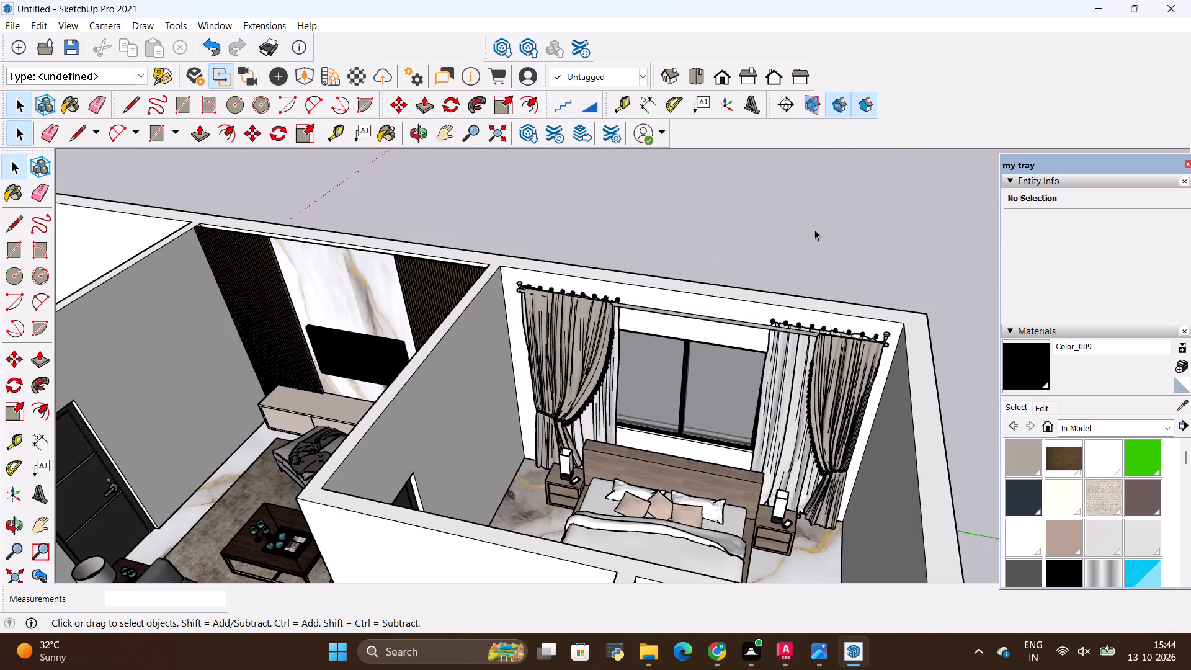
Examine the bedroom's curtains, bed and window wall together with the surrounding house layout from several angles.
scroll(814, 230, "down", 5)
scroll(668, 340, "up", 6)
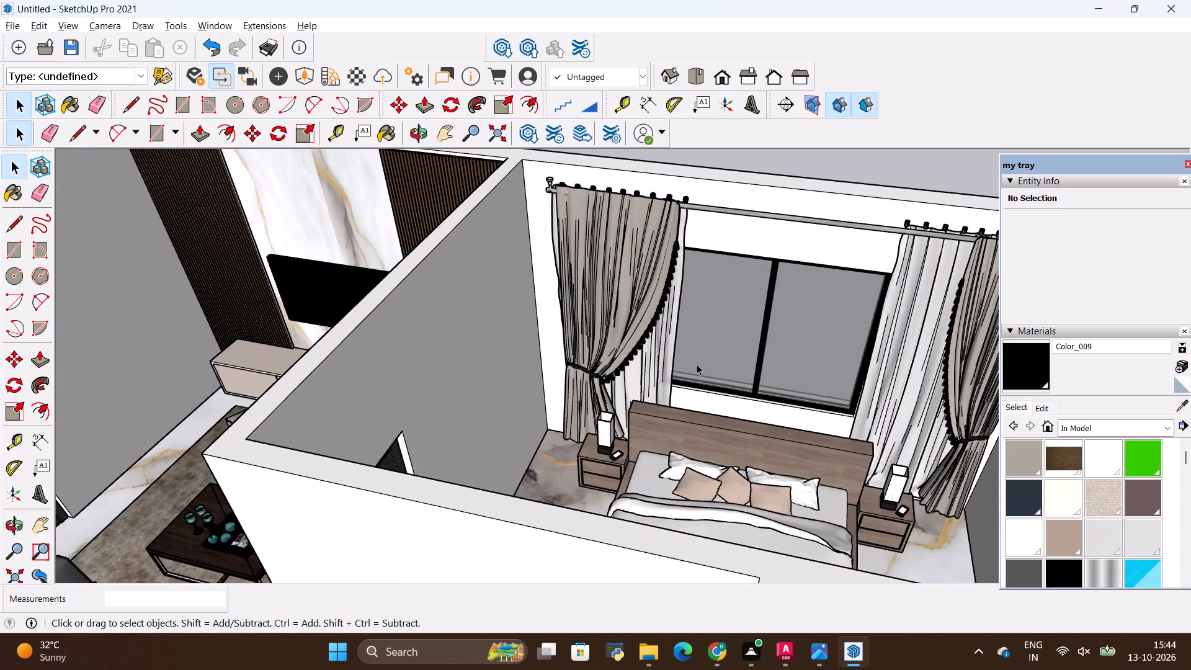
middle_click_drag(697, 365, 658, 349)
middle_click(658, 349)
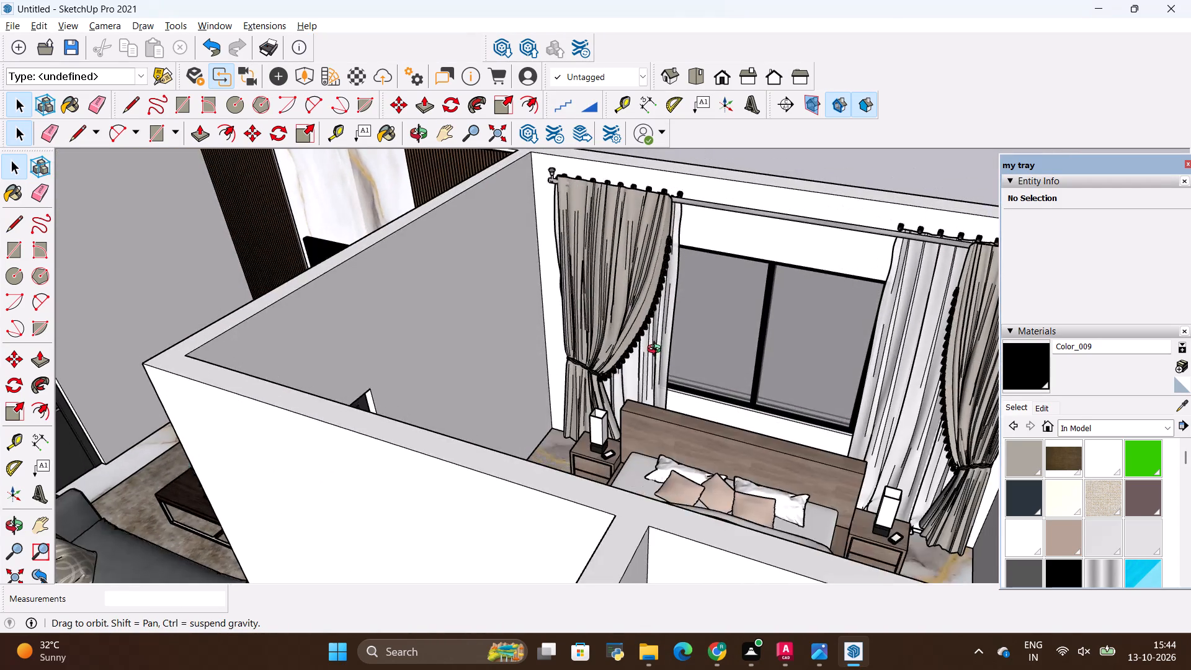
scroll(656, 351, "down", 8)
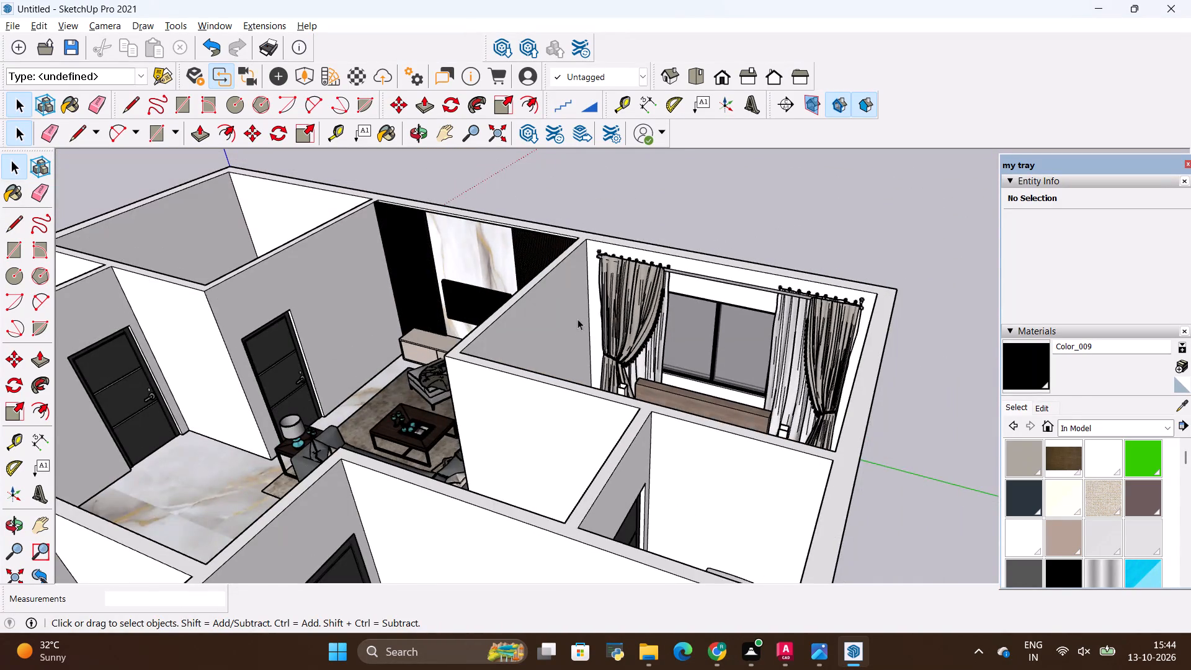
scroll(581, 323, "down", 1)
middle_click_drag(582, 326, 606, 381)
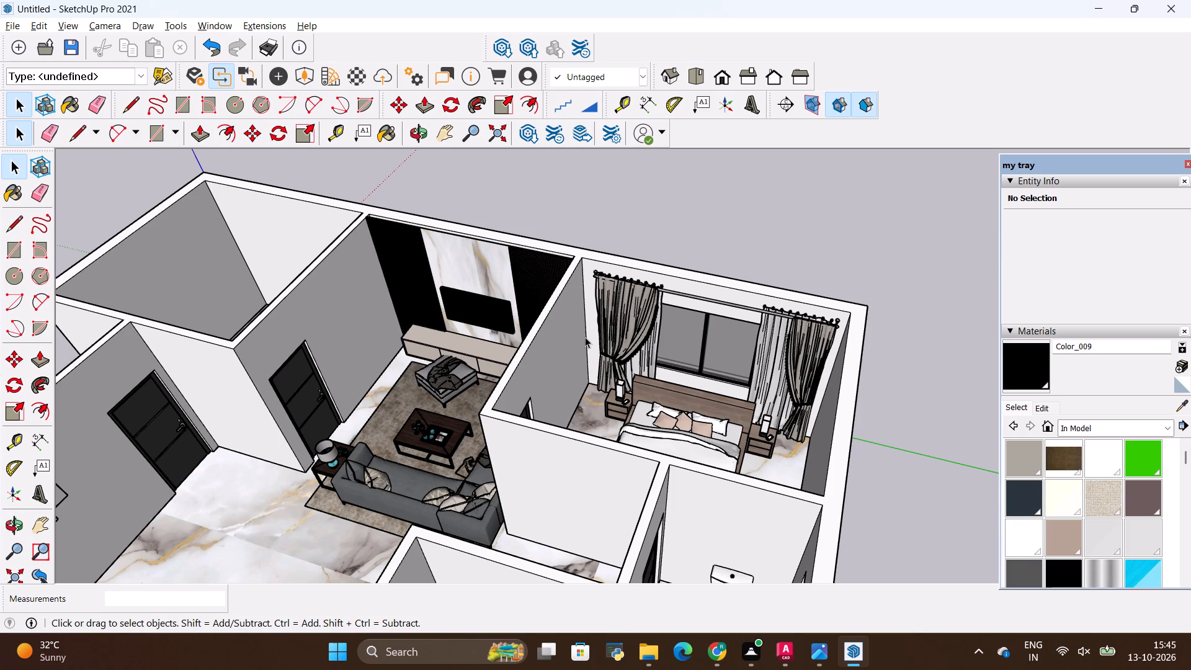
scroll(578, 316, "down", 5)
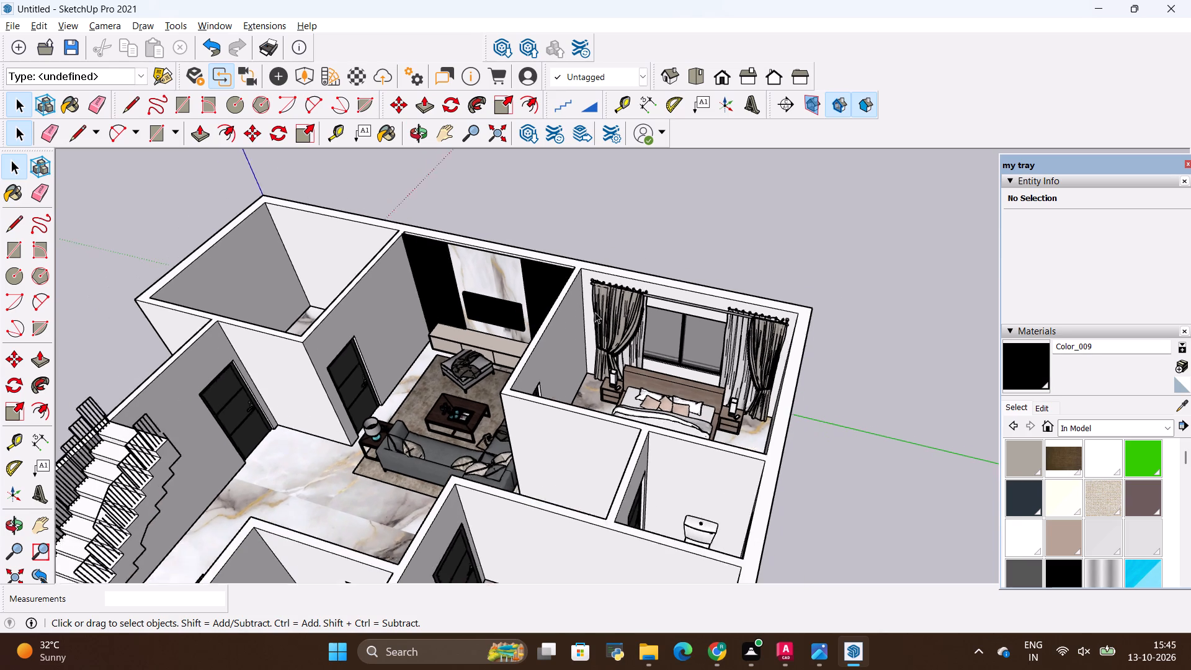
scroll(721, 241, "up", 6)
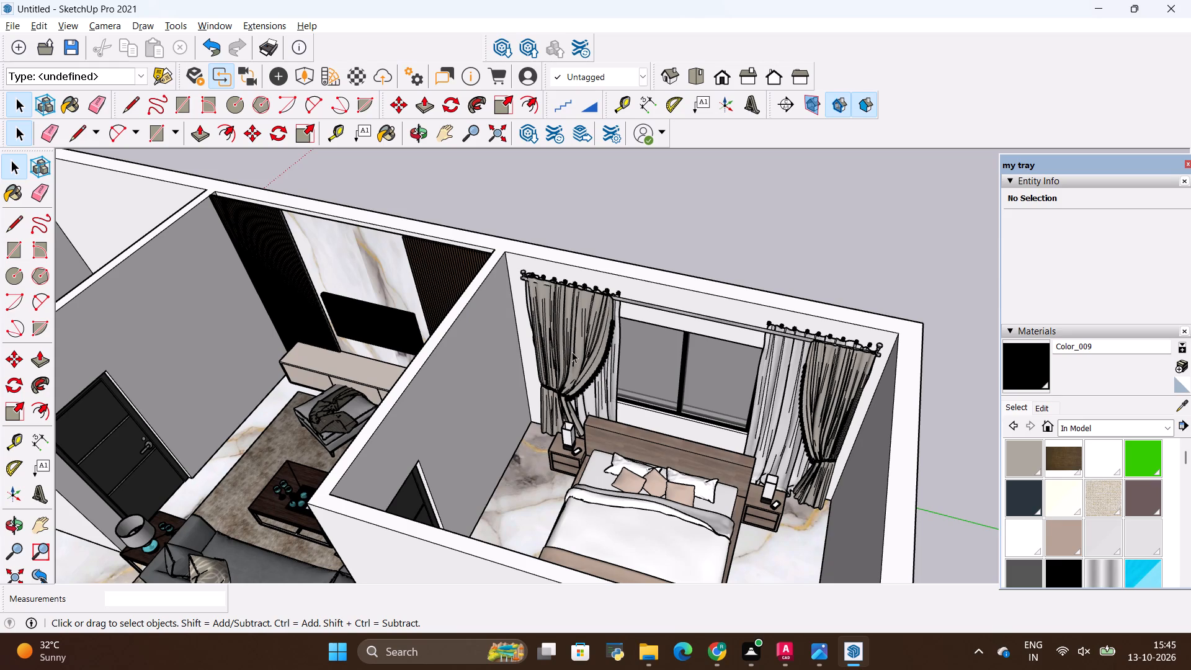
scroll(515, 347, "down", 5)
middle_click_drag(530, 401, 751, 334)
scroll(698, 331, "up", 3)
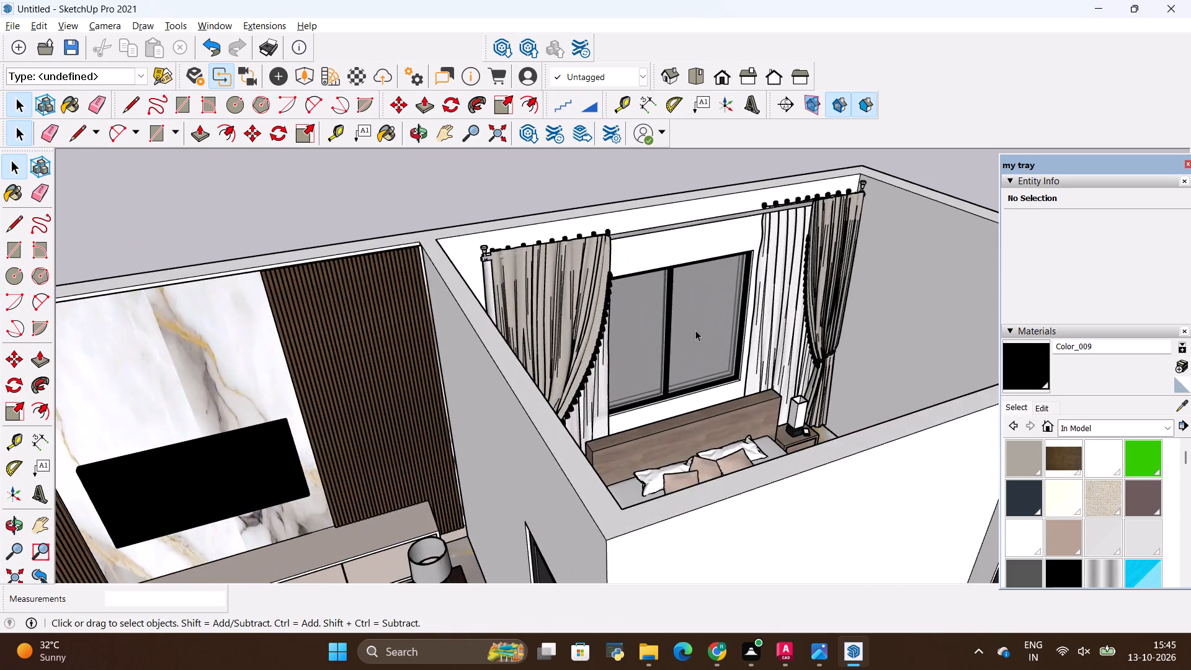
scroll(695, 330, "up", 4)
scroll(447, 321, "down", 10)
middle_click_drag(594, 284, 375, 359)
scroll(672, 309, "up", 7)
middle_click_drag(740, 445, 815, 393)
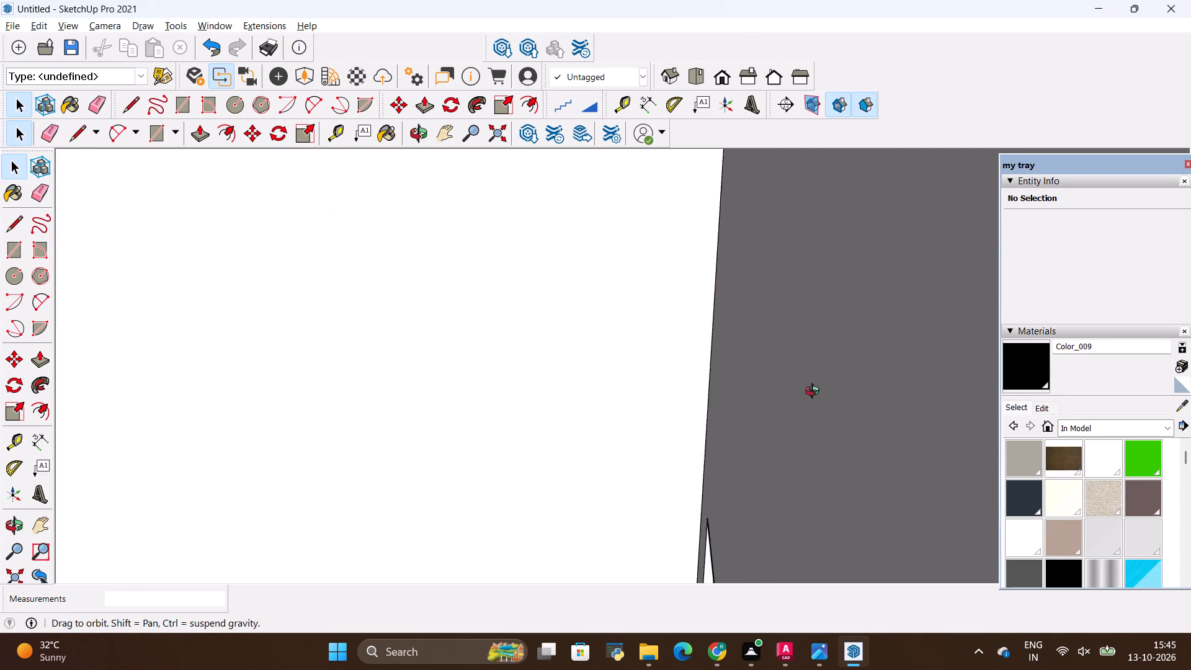
middle_click_drag(815, 393, 801, 457)
scroll(671, 328, "up", 4)
middle_click_drag(698, 334, 811, 170)
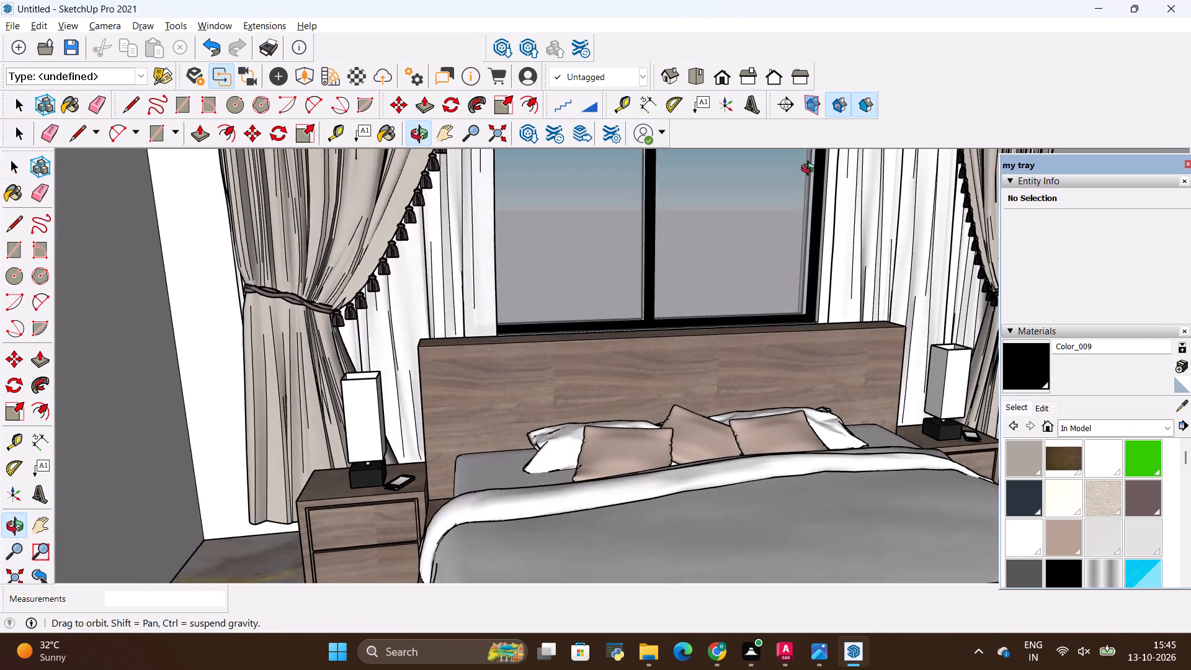
middle_click_drag(811, 170, 710, 568)
scroll(674, 482, "up", 1)
scroll(674, 461, "down", 20)
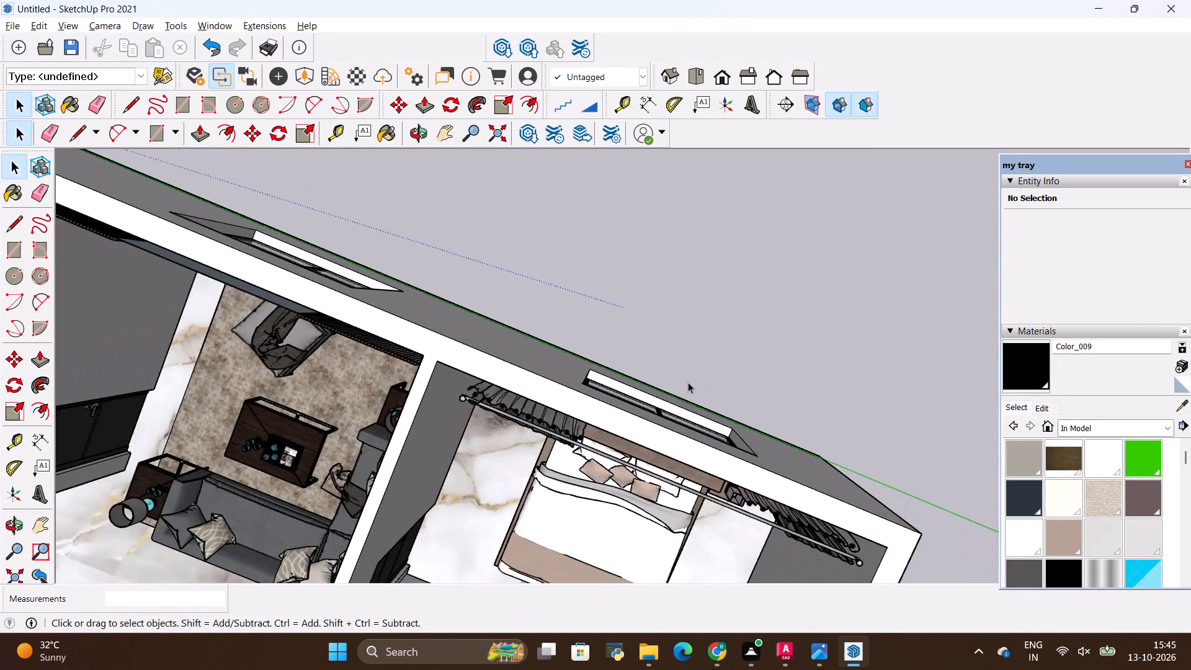
scroll(688, 382, "down", 12)
middle_click_drag(630, 440, 862, 245)
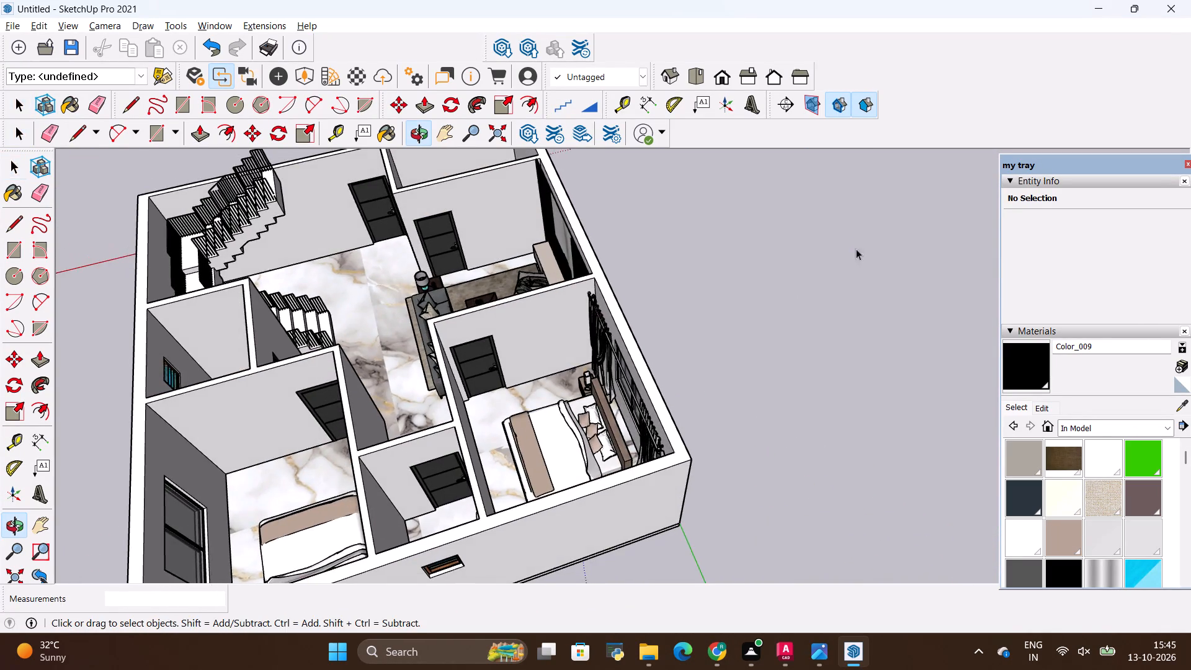
scroll(731, 318, "down", 3)
middle_click_drag(577, 415, 893, 271)
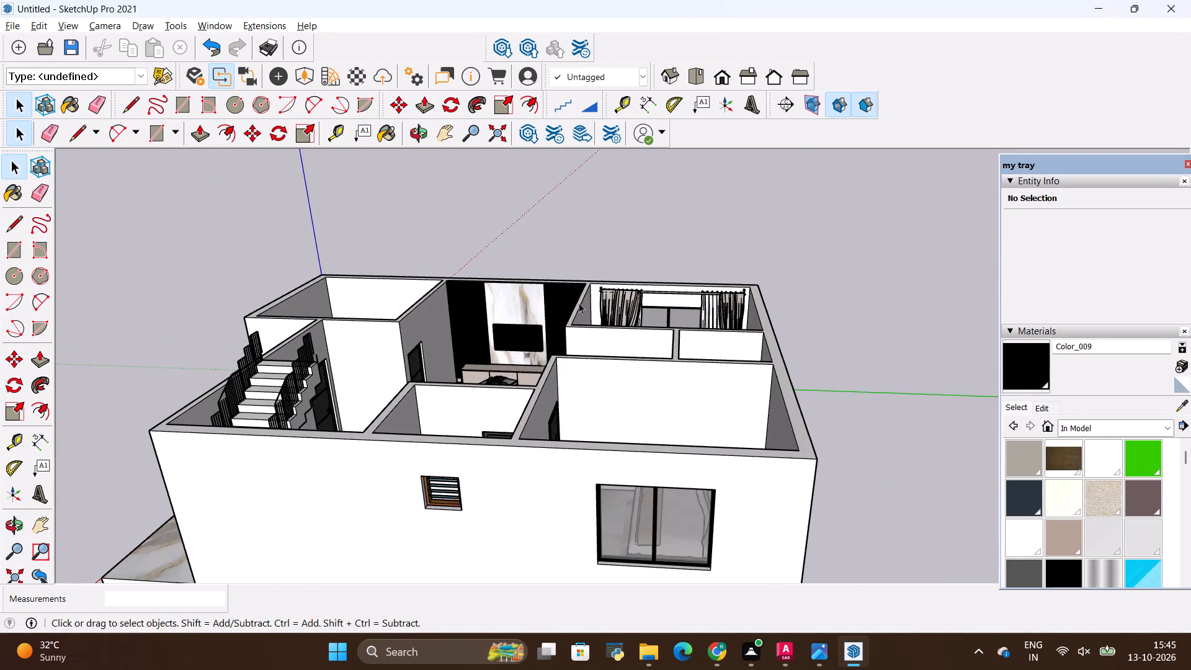
middle_click_drag(566, 306, 671, 458)
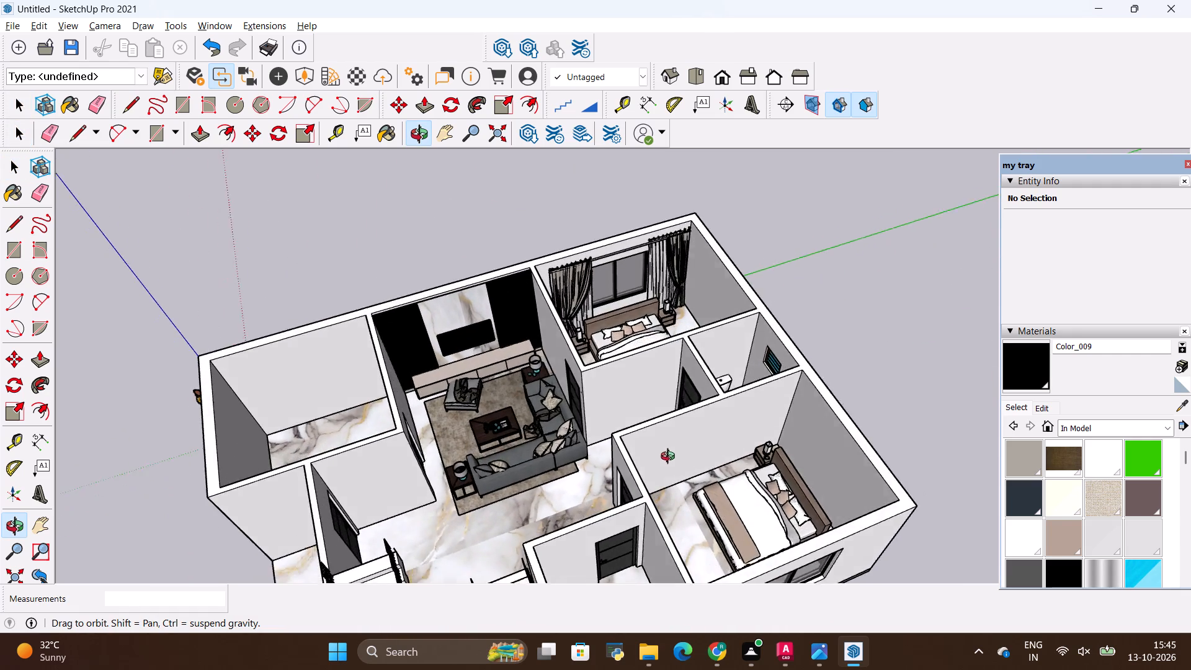
middle_click_drag(671, 458, 613, 456)
scroll(682, 239, "up", 8)
scroll(768, 243, "up", 1)
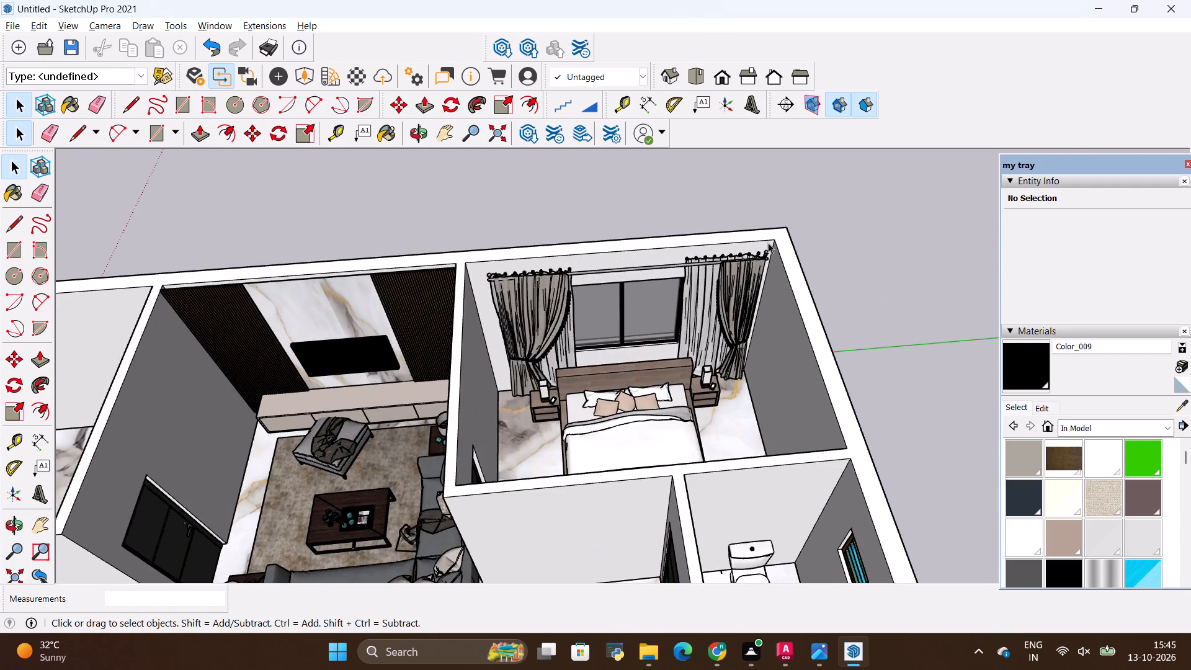
scroll(768, 243, "up", 2)
middle_click_drag(713, 345, 769, 310)
scroll(771, 310, "up", 1)
middle_click_drag(755, 309, 697, 301)
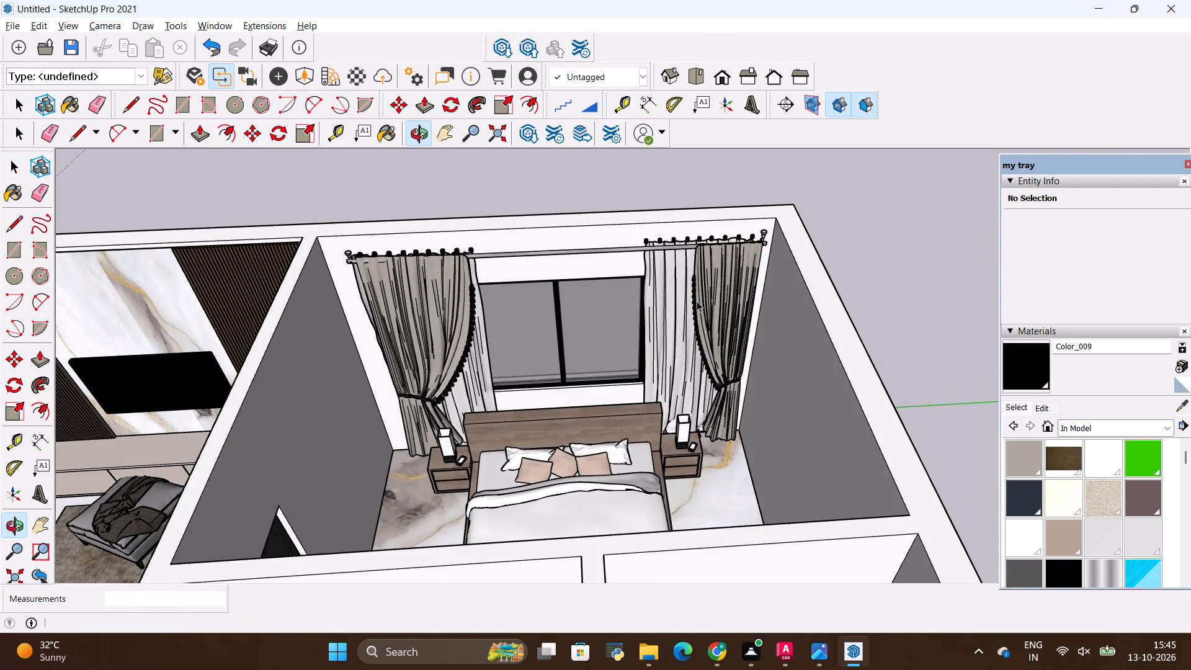
scroll(700, 282, "down", 4)
scroll(416, 239, "up", 5)
middle_click_drag(437, 306, 434, 306)
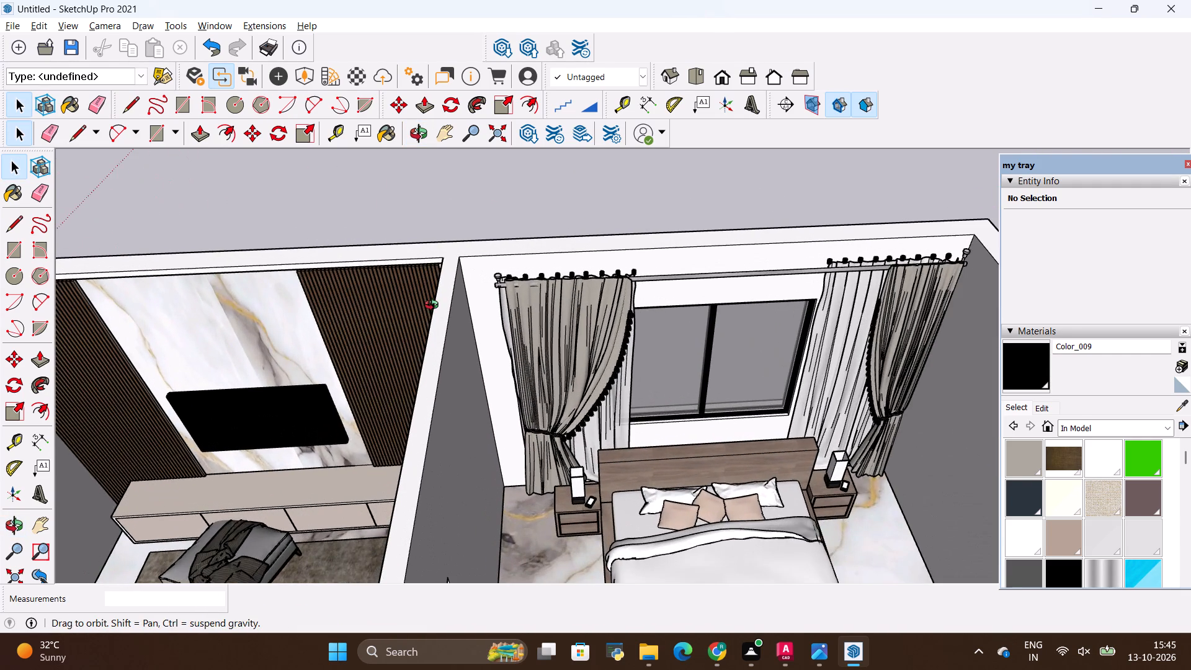
middle_click_drag(434, 306, 394, 298)
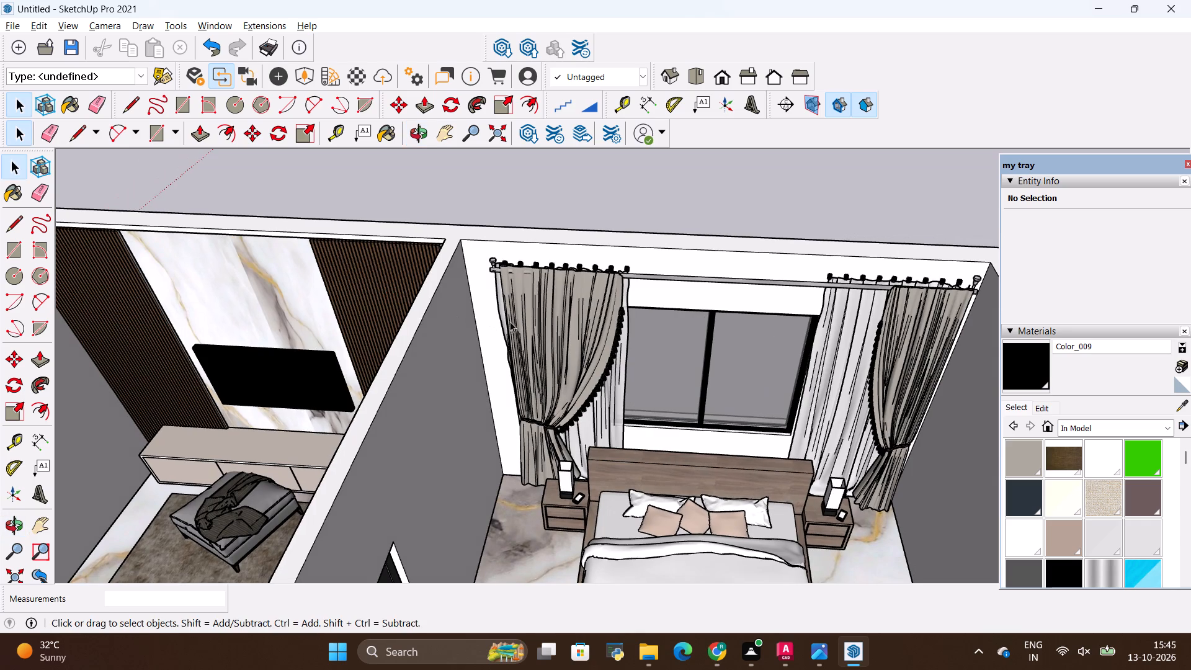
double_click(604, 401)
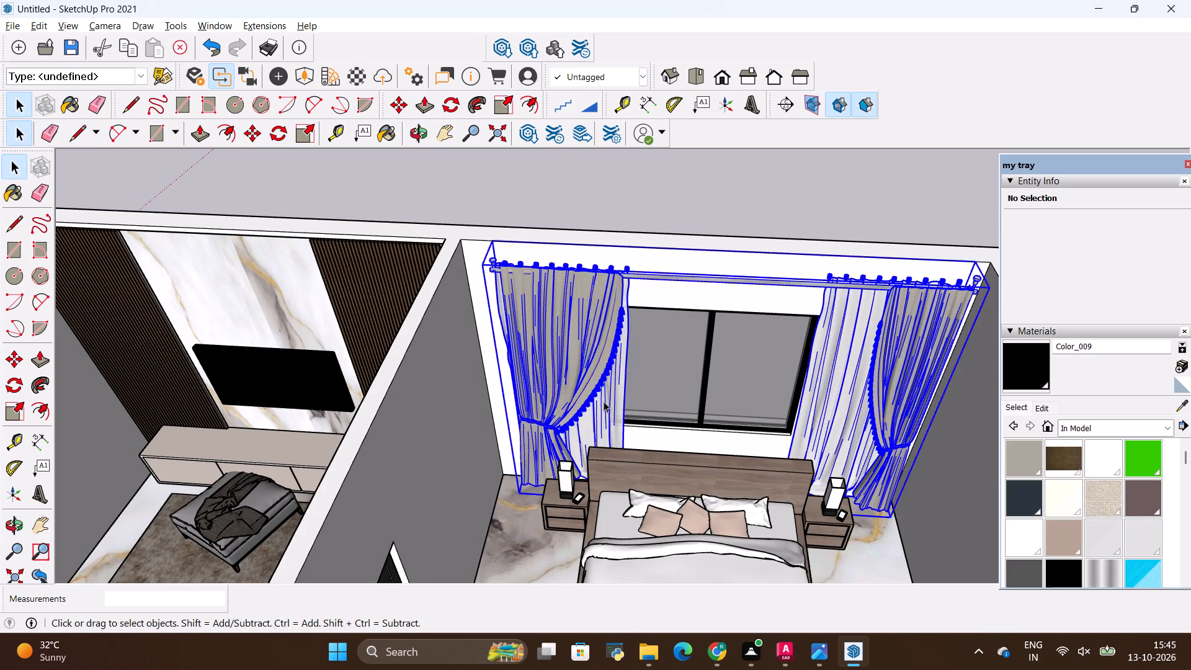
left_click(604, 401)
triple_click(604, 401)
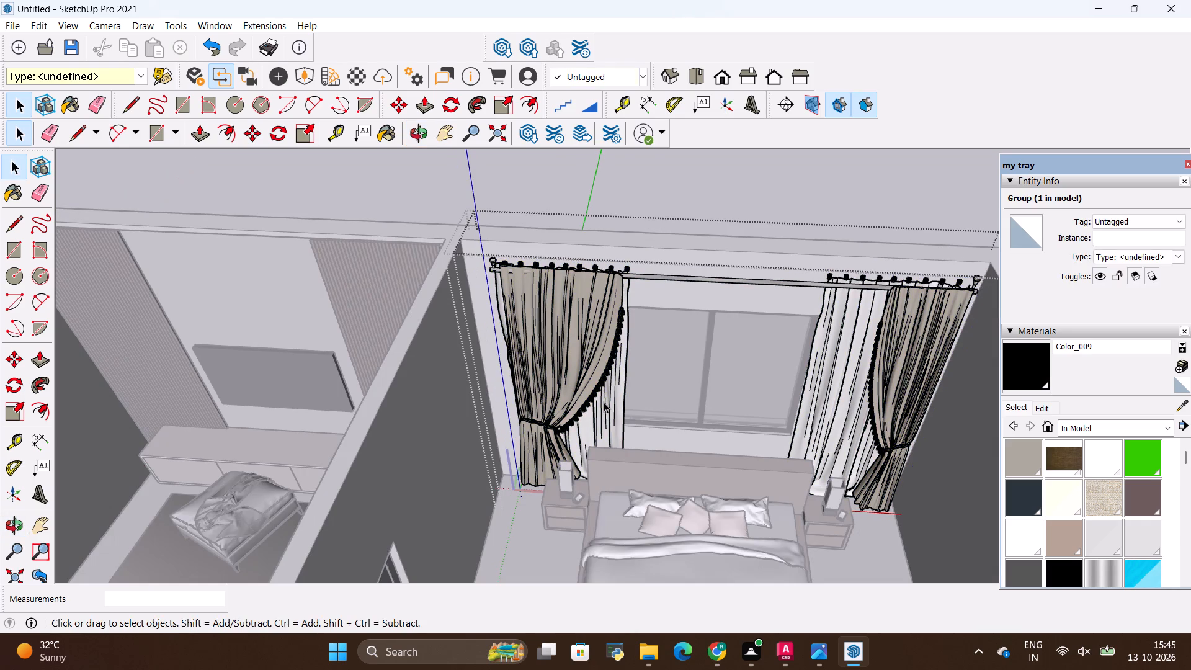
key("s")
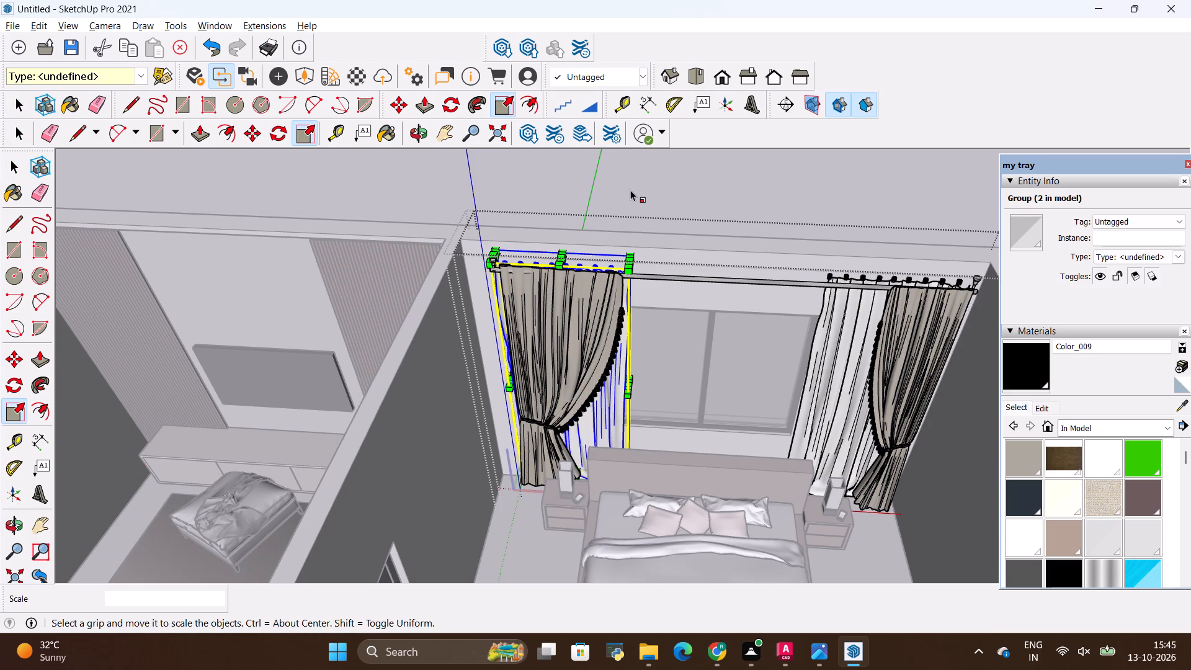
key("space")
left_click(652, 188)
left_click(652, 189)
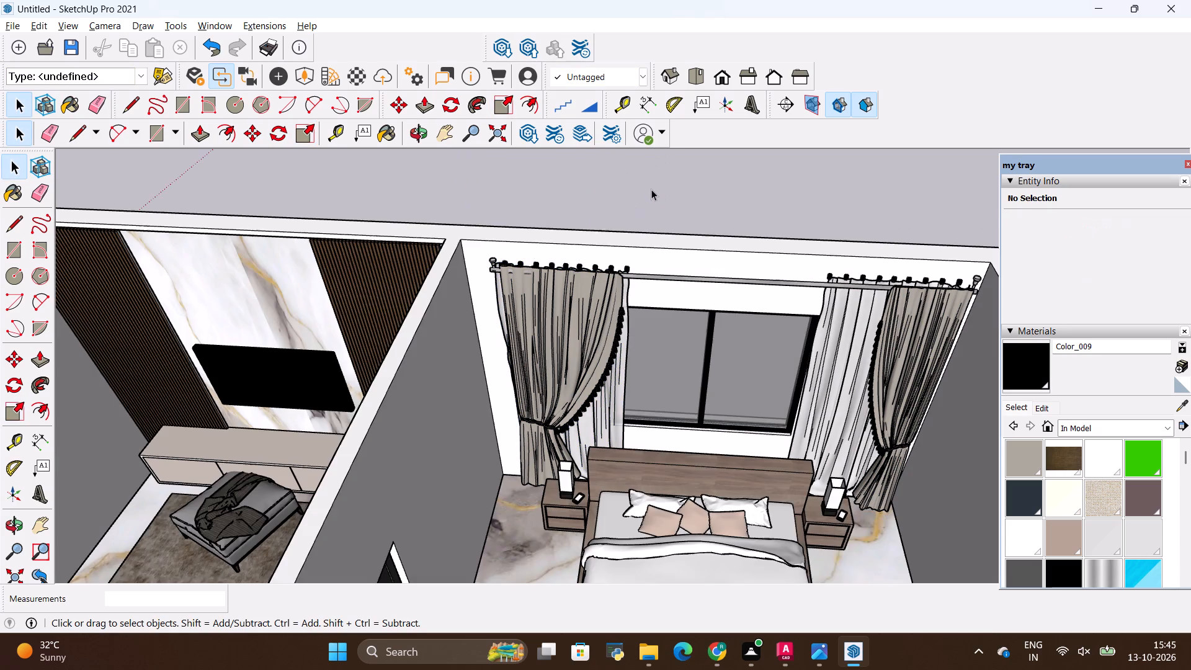
Stretch the whole curtain set towards the partition wall shared with the TV hall, scaling its width about 1.07.
middle_click_drag(520, 248, 666, 330)
left_click(614, 340)
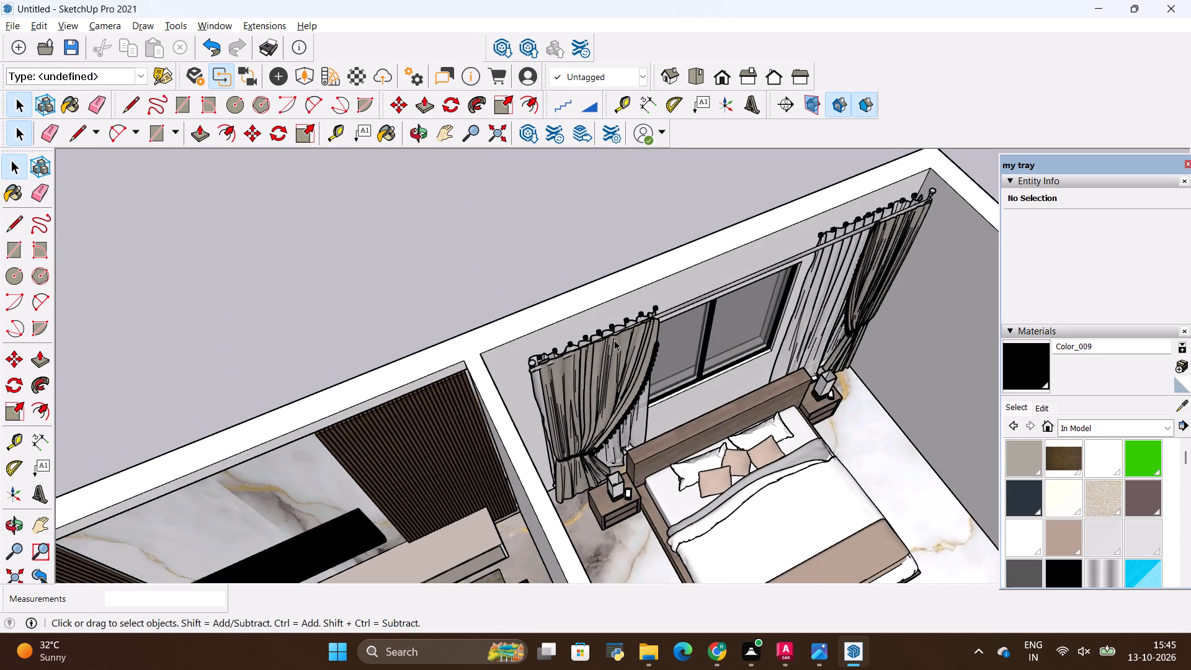
key("s")
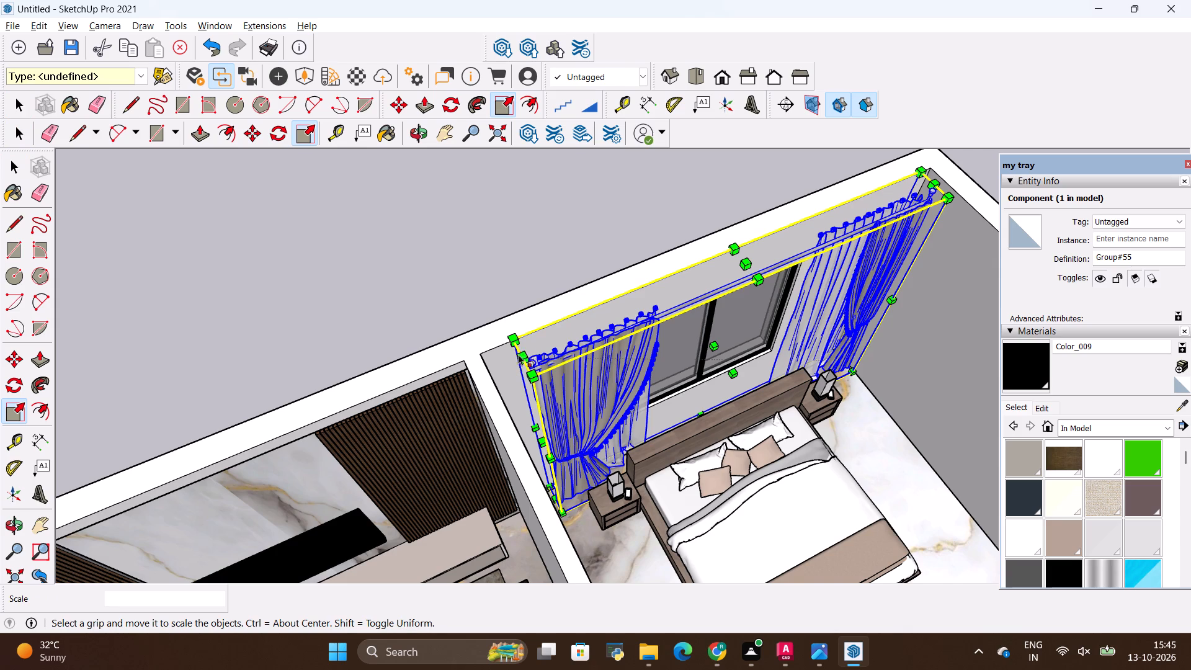
left_click(538, 440)
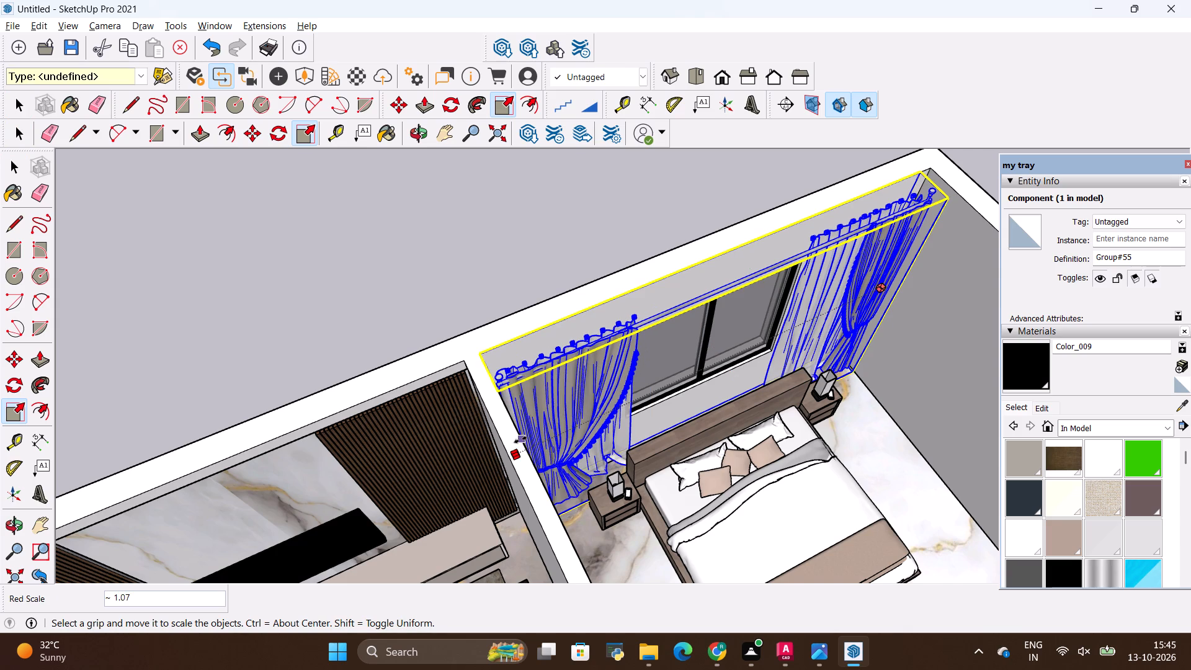
left_click(520, 440)
scroll(207, 336, "down", 5)
scroll(262, 307, "down", 5)
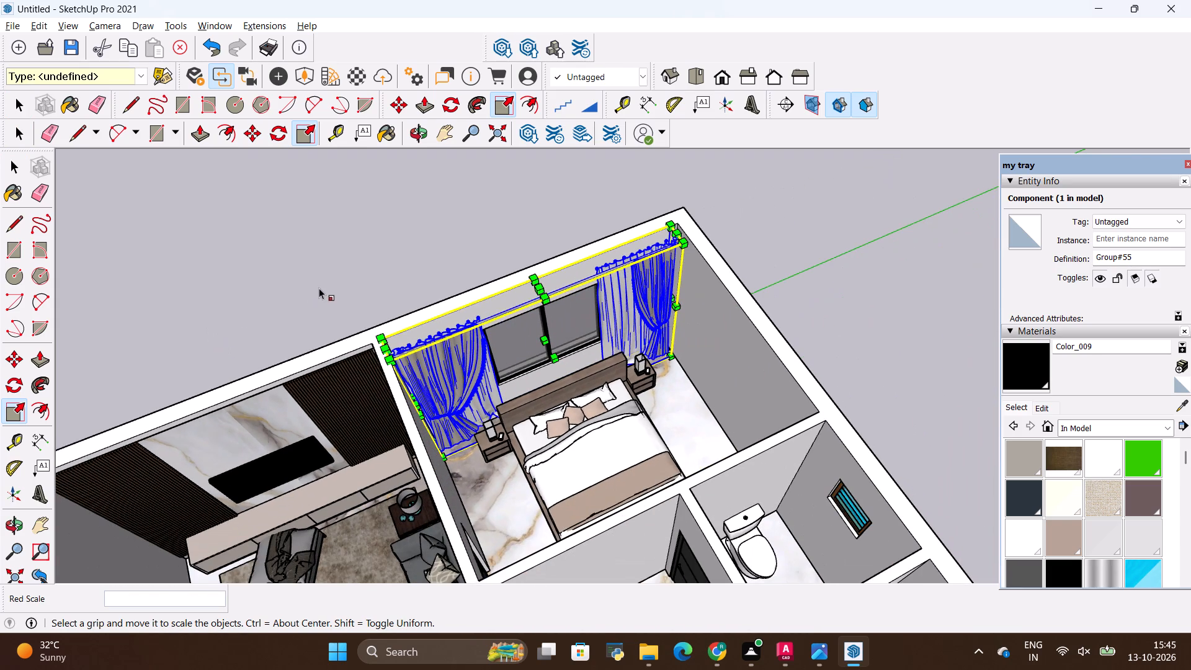
key("space")
left_click(324, 284)
Stretch the whole curtain set towards the bedroom's outer side wall, opposite the TV hall partition, scaling its width about 1.03.
middle_click_drag(486, 339, 326, 294)
scroll(721, 313, "up", 7)
left_click(688, 271)
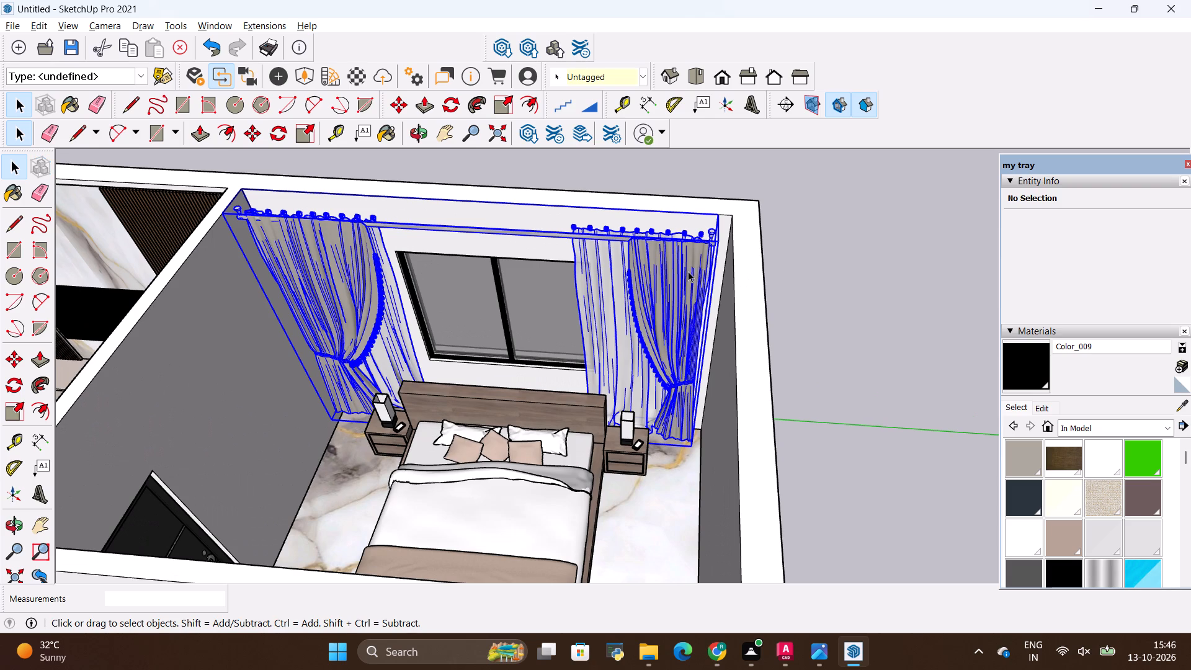
key("s")
scroll(769, 250, "up", 4)
scroll(660, 396, "up", 1)
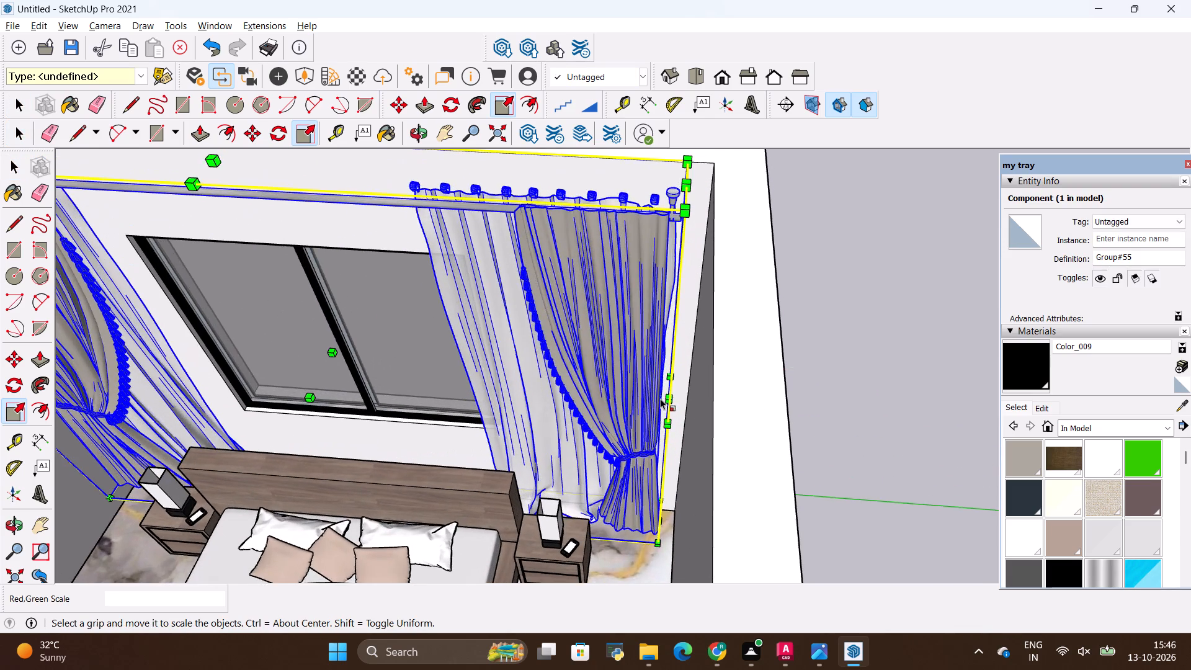
middle_click_drag(659, 404, 638, 455)
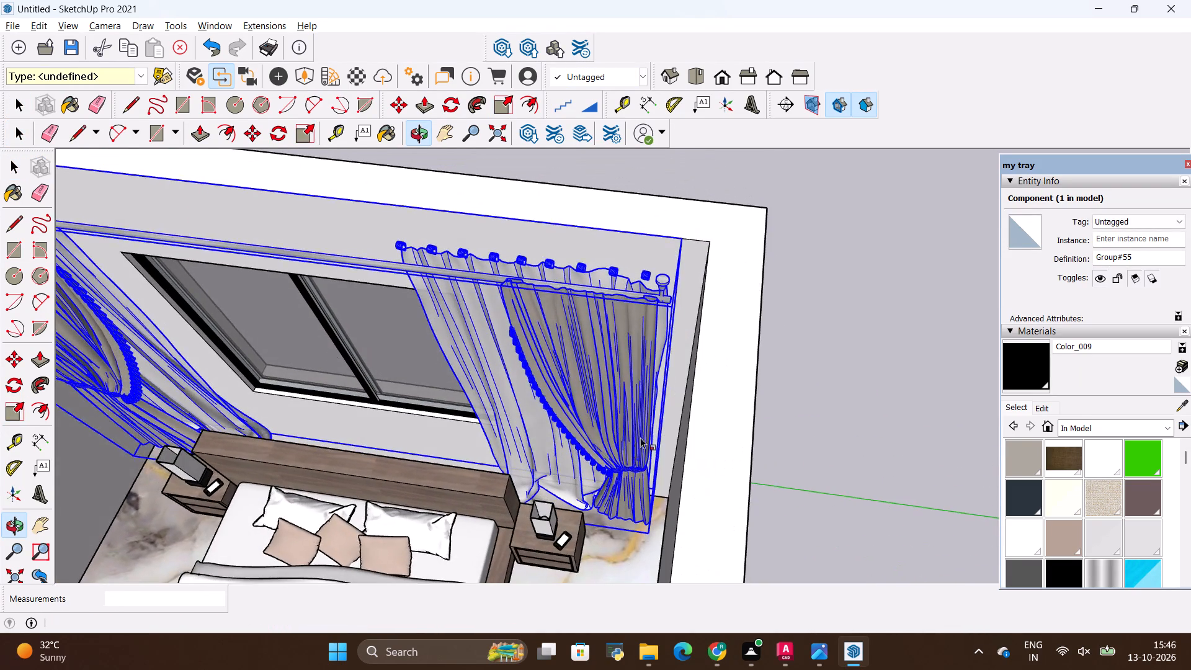
scroll(654, 429, "up", 2)
left_click(665, 428)
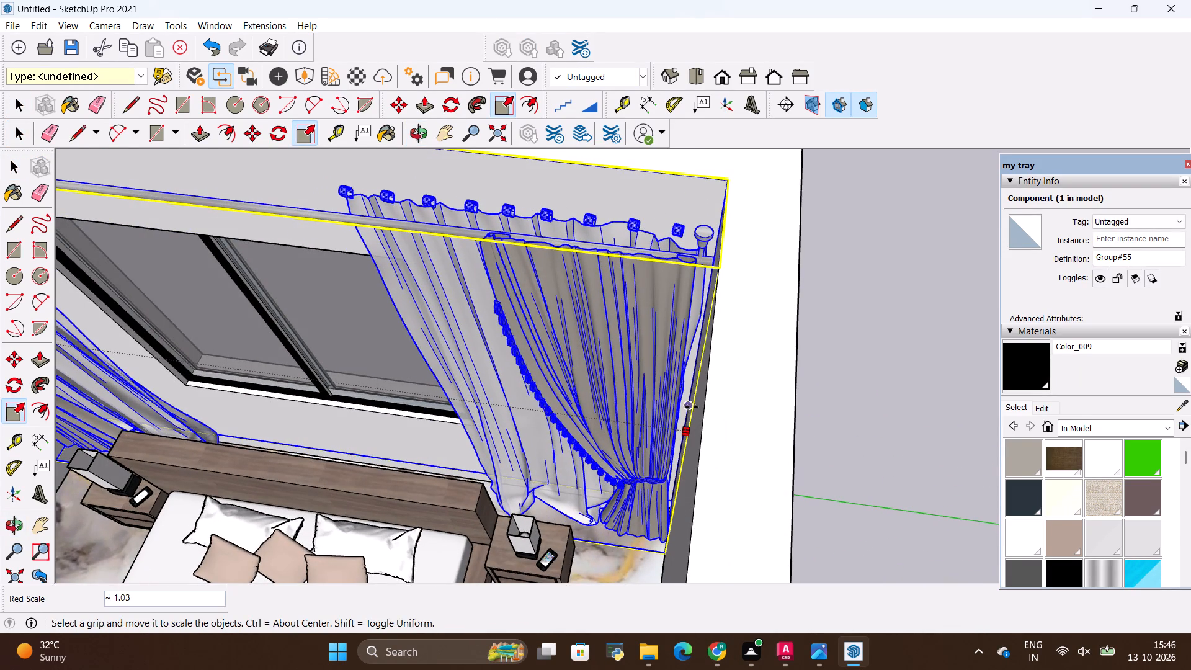
left_click(718, 279)
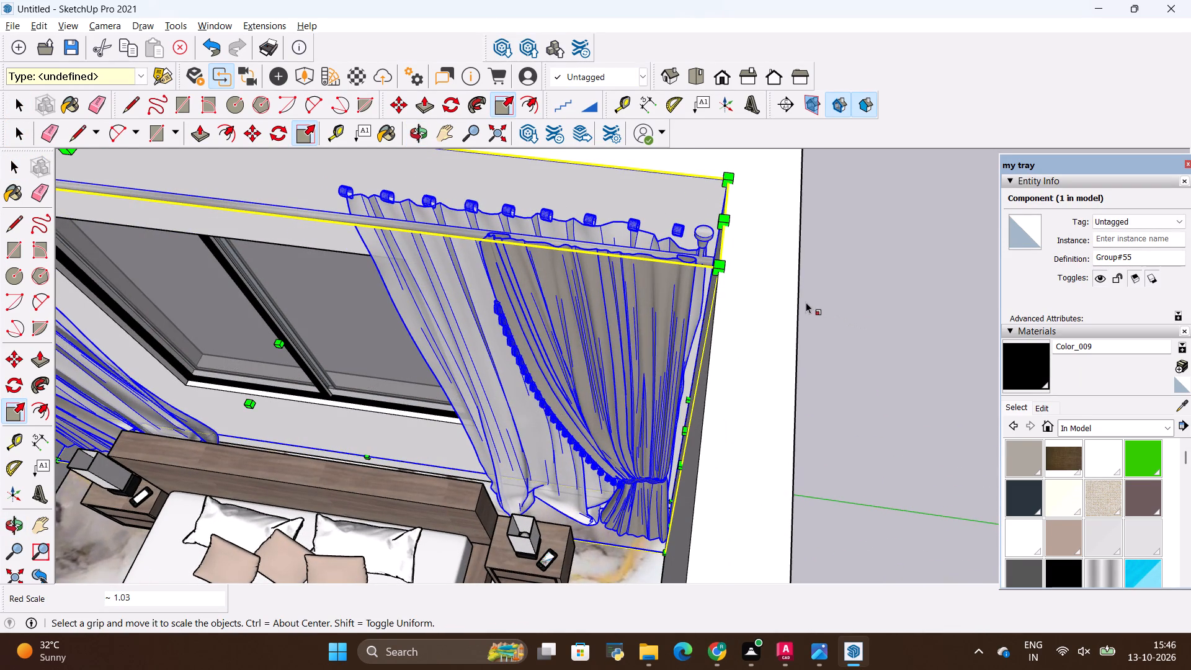
key("space")
left_click(805, 295)
Examine how the curtains and rod fit between the bedroom's side walls and around the window, from above and close up.
scroll(806, 295, "down", 11)
middle_click_drag(676, 349, 764, 249)
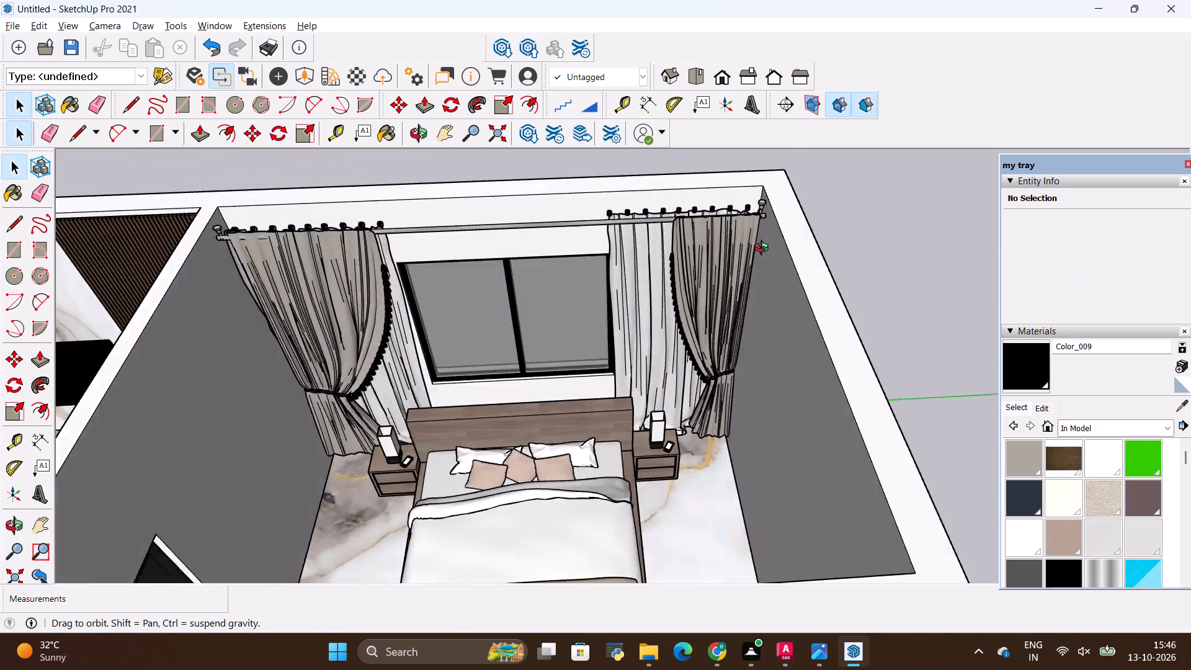
middle_click_drag(764, 249, 795, 189)
scroll(713, 318, "down", 6)
middle_click_drag(707, 279, 679, 420)
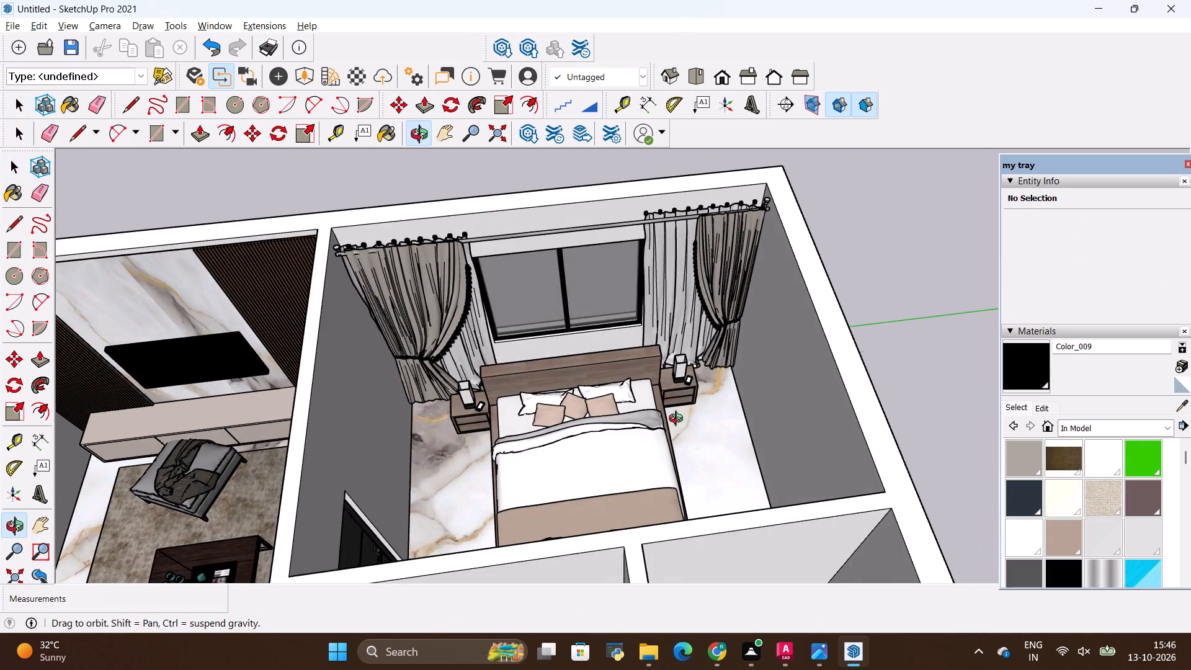
middle_click_drag(679, 420, 687, 323)
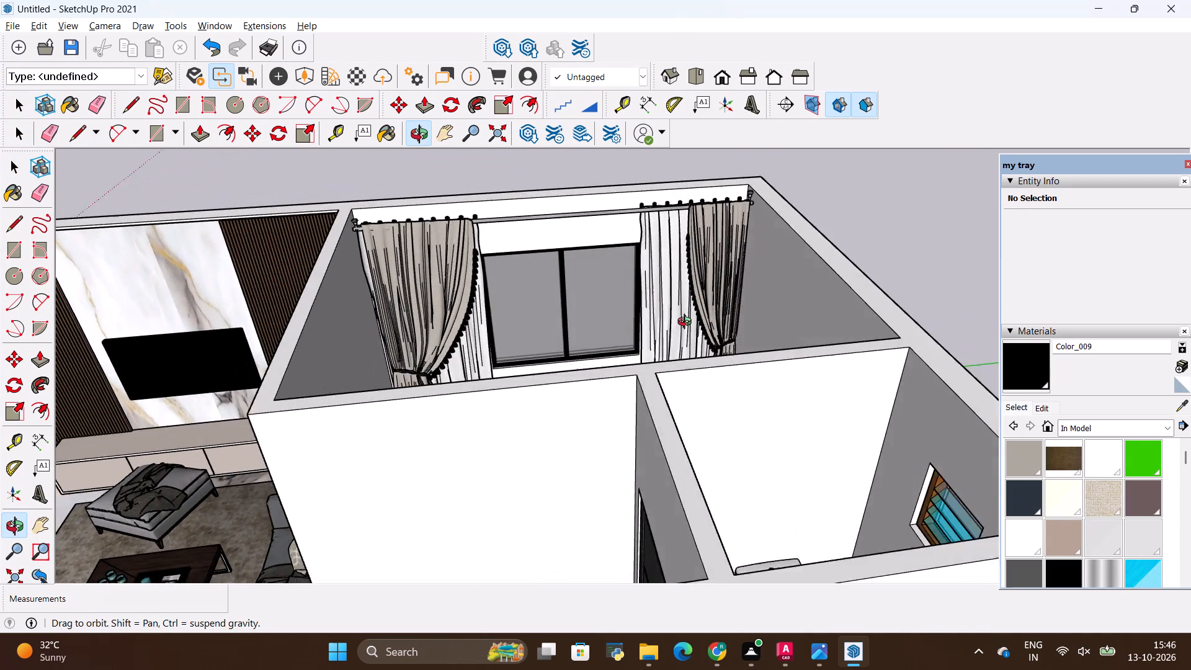
middle_click_drag(687, 323, 697, 432)
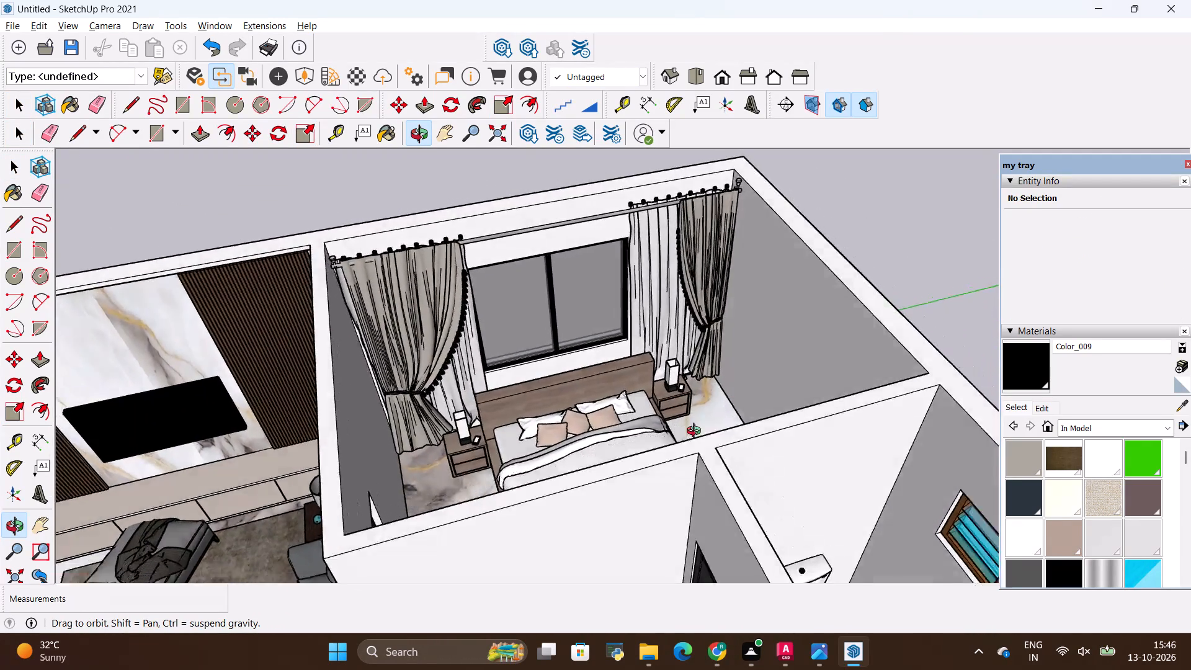
middle_click_drag(697, 432, 671, 445)
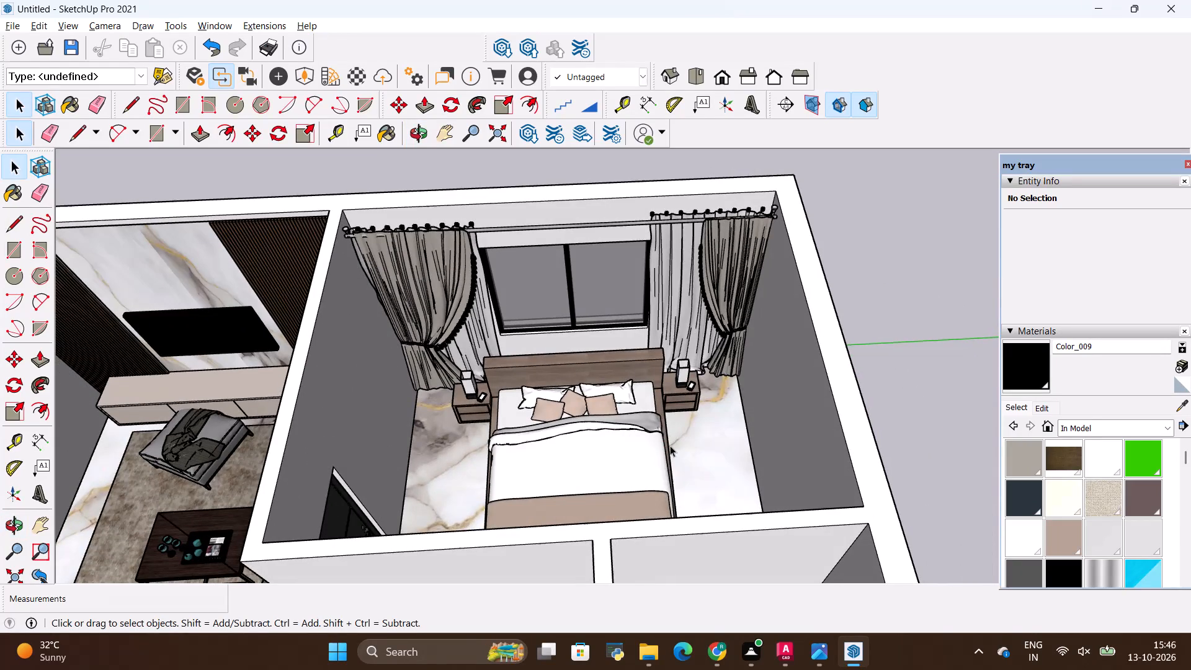
scroll(665, 446, "down", 6)
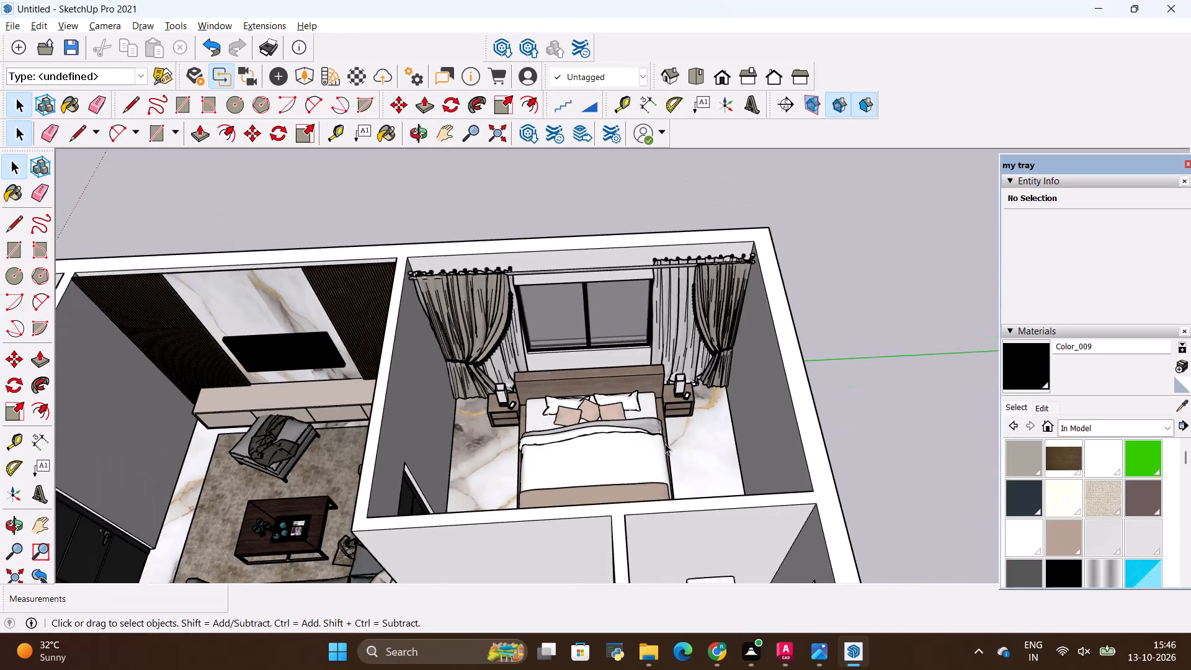
scroll(665, 444, "down", 4)
middle_click_drag(633, 463, 637, 326)
key("space")
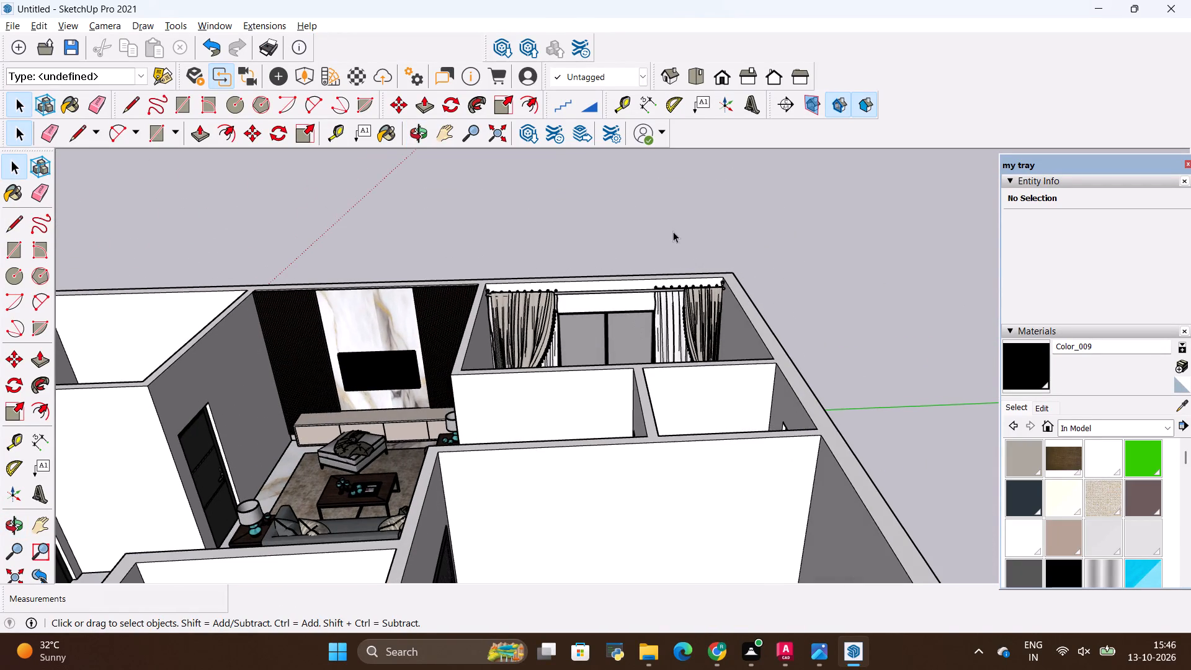
left_click(672, 231)
scroll(573, 357, "up", 18)
middle_click_drag(682, 339, 684, 334)
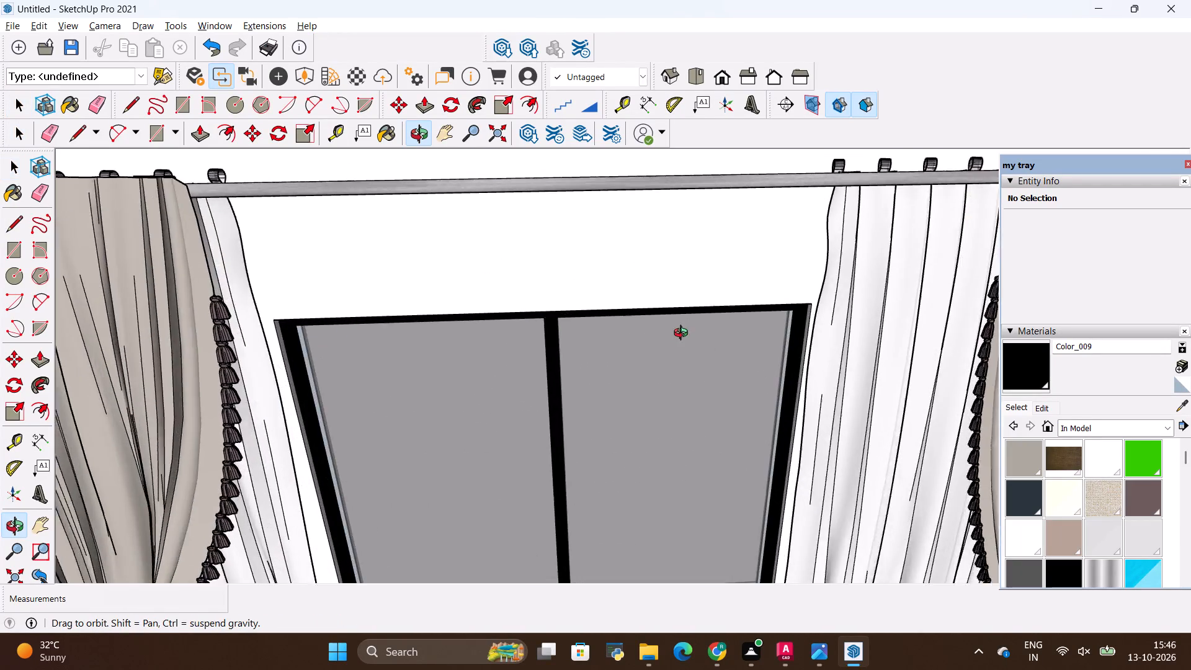
middle_click_drag(684, 334, 559, 555)
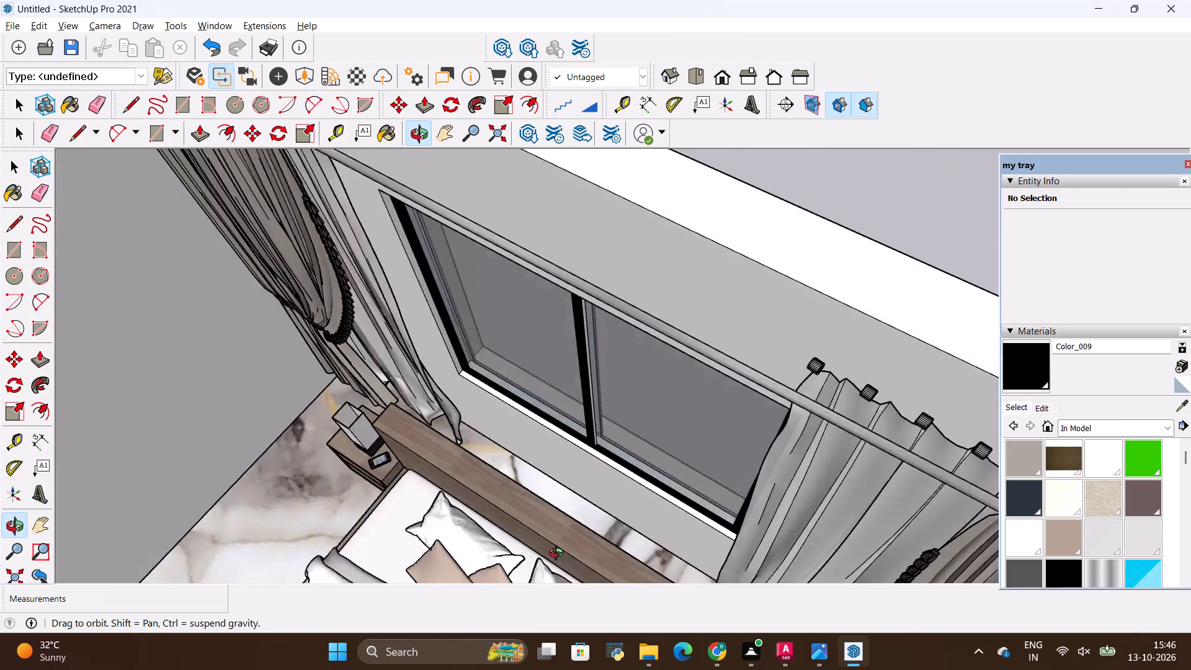
middle_click_drag(559, 555, 832, 489)
scroll(373, 429, "down", 13)
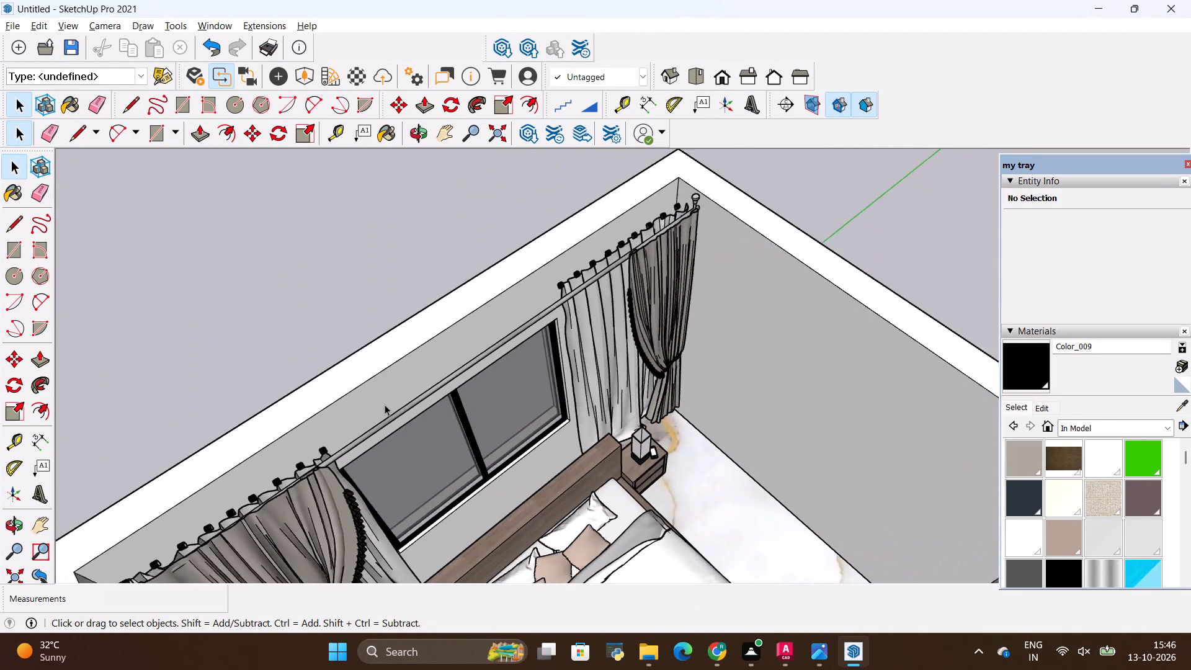
Examine the whole house layout from outside and above, including the curtained bedroom, TV hall and neighbouring rooms.
scroll(385, 404, "down", 18)
middle_click_drag(666, 416, 354, 484)
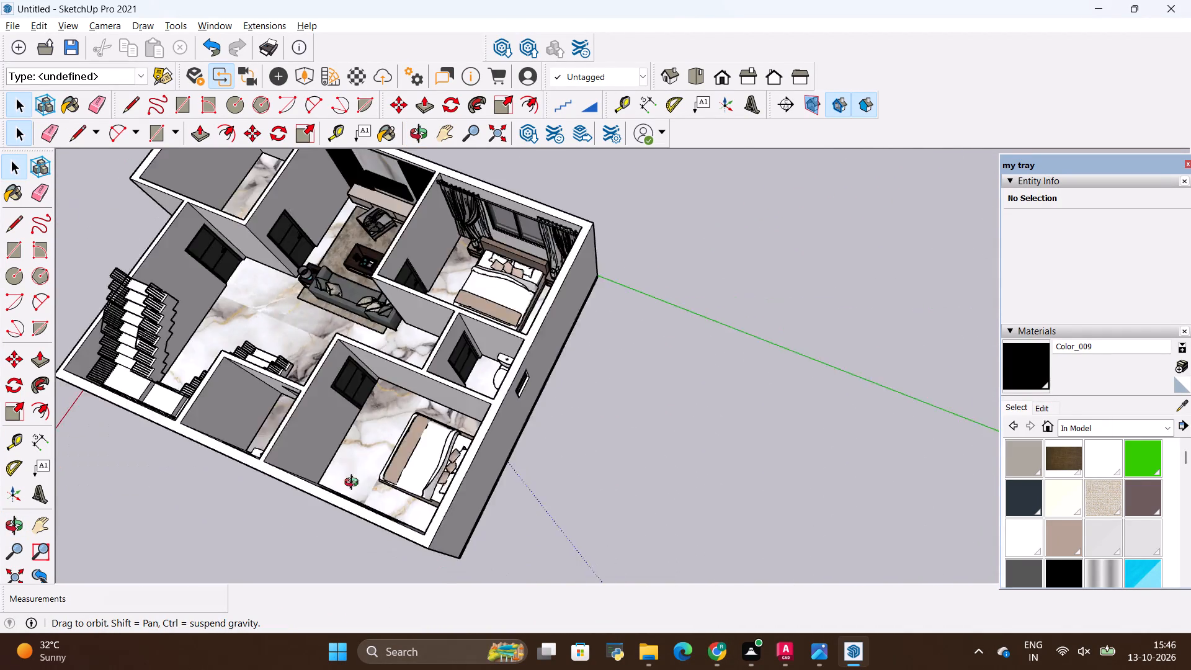
middle_click_drag(354, 484, 344, 339)
scroll(501, 313, "up", 8)
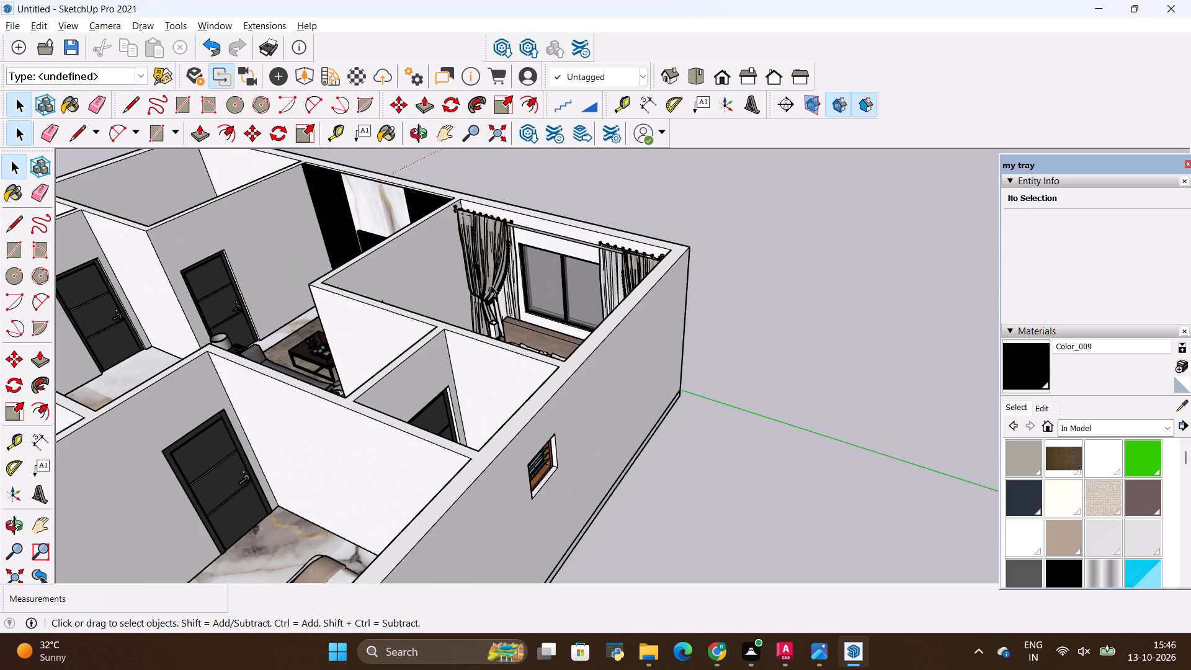
scroll(370, 260, "down", 9)
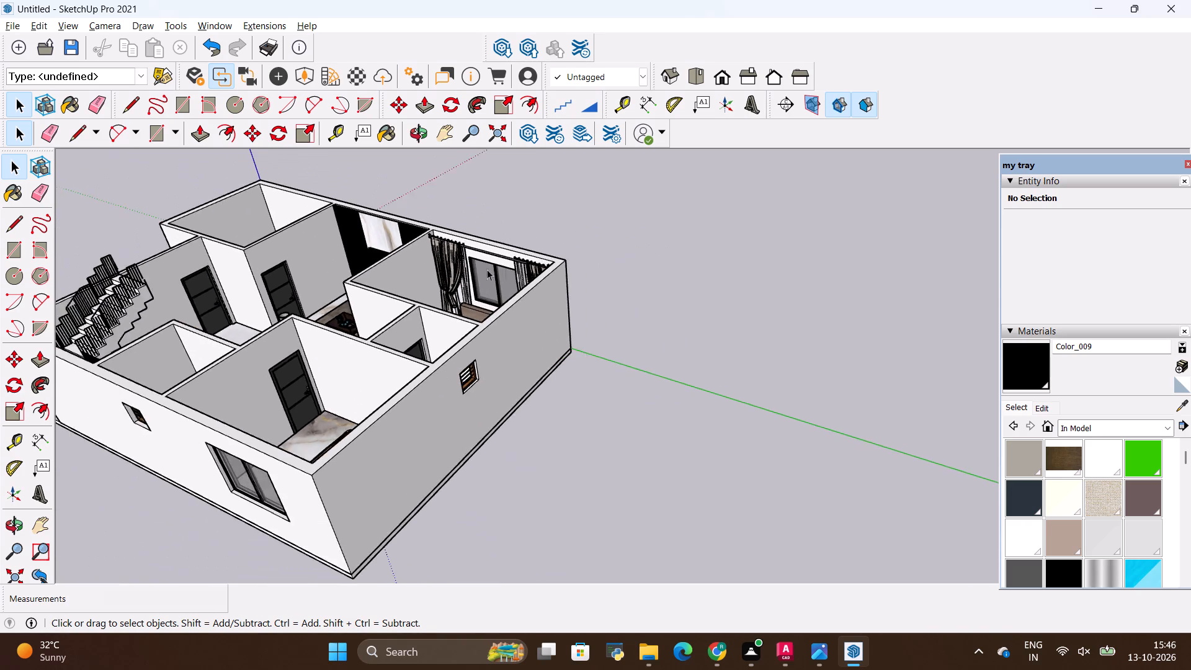
scroll(506, 269, "down", 5)
key("space")
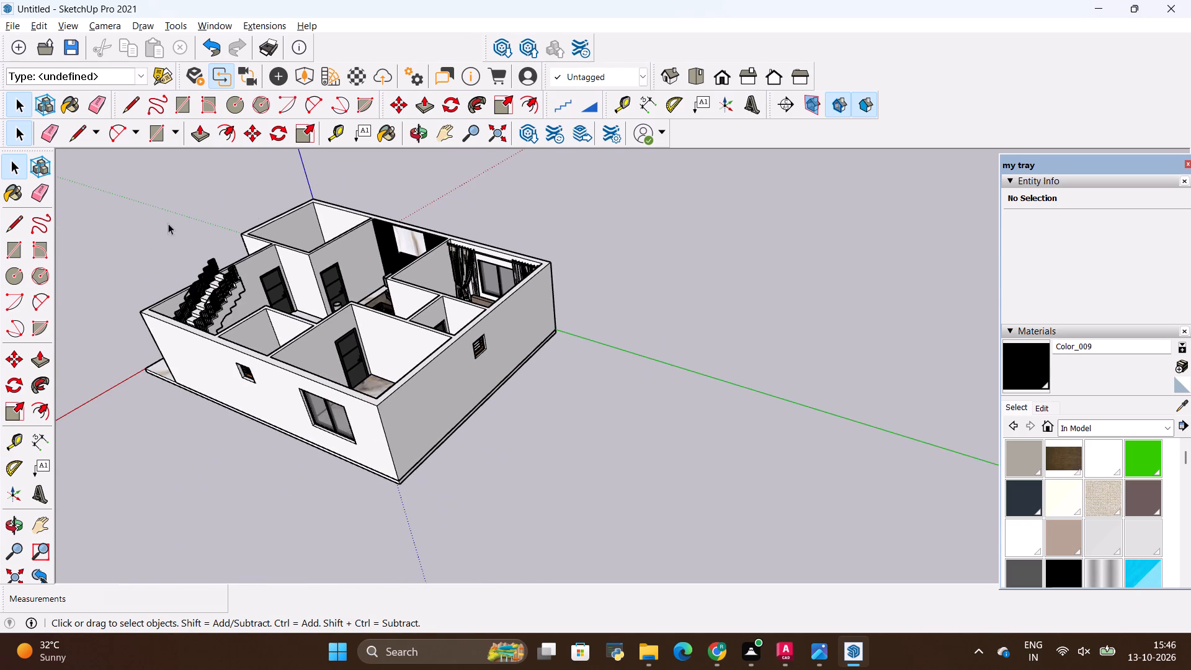
left_click(171, 224)
scroll(247, 257, "up", 8)
middle_click_drag(205, 241, 370, 396)
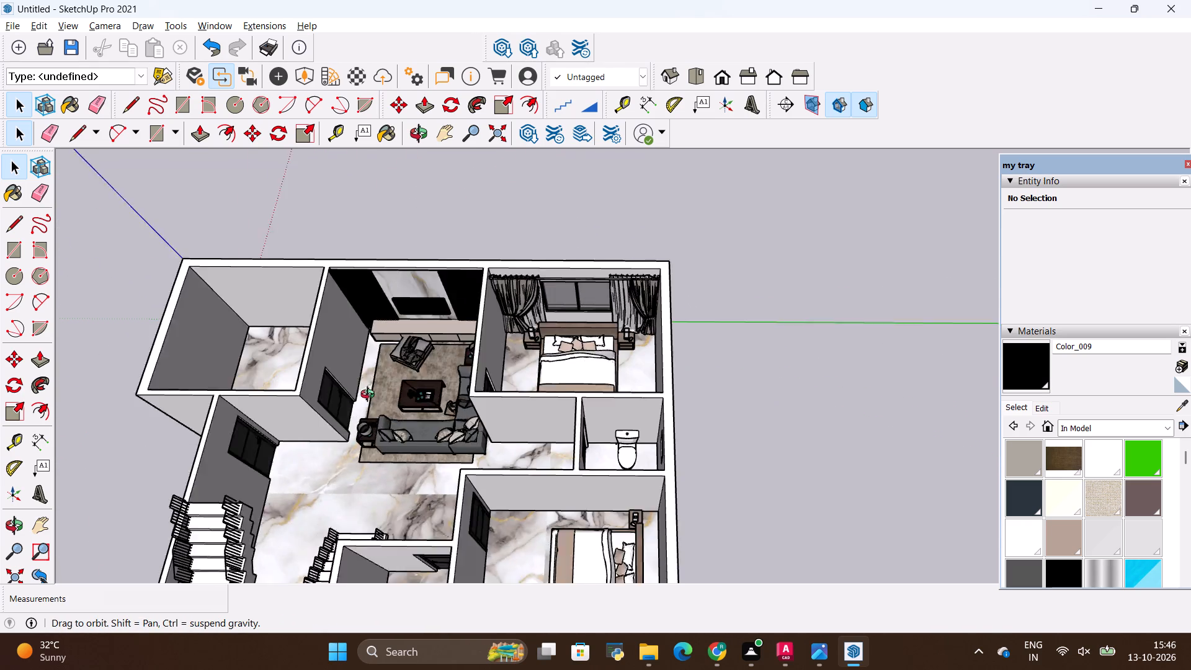
middle_click_drag(370, 396, 364, 333)
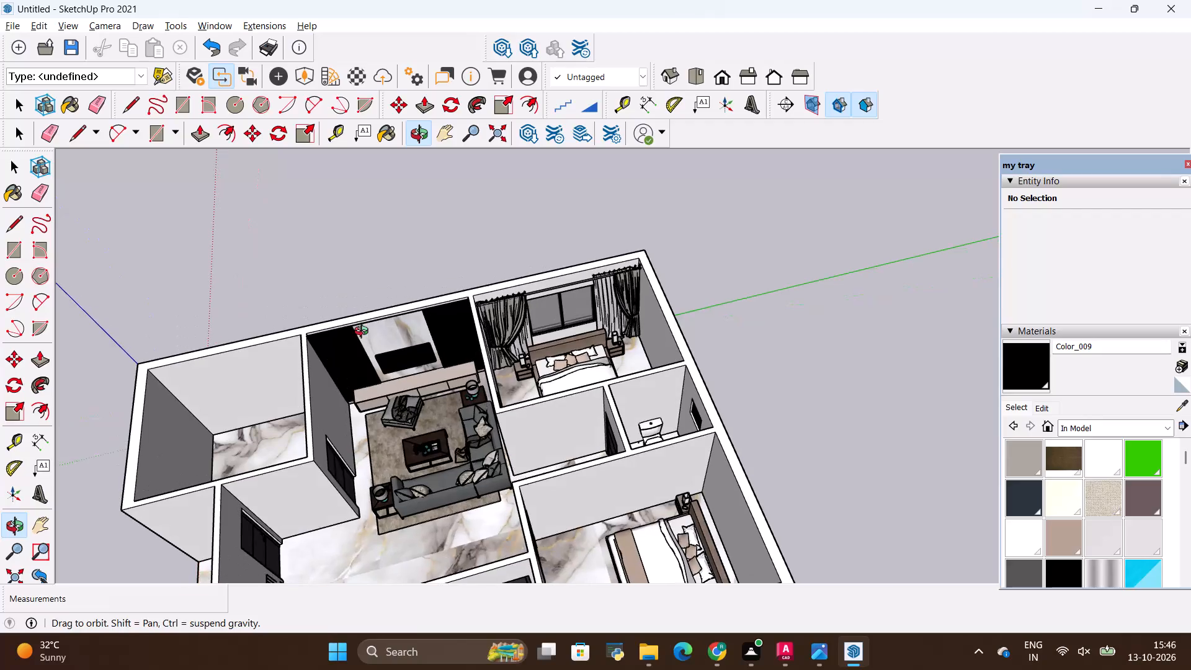
middle_click_drag(364, 333, 366, 328)
scroll(698, 304, "up", 18)
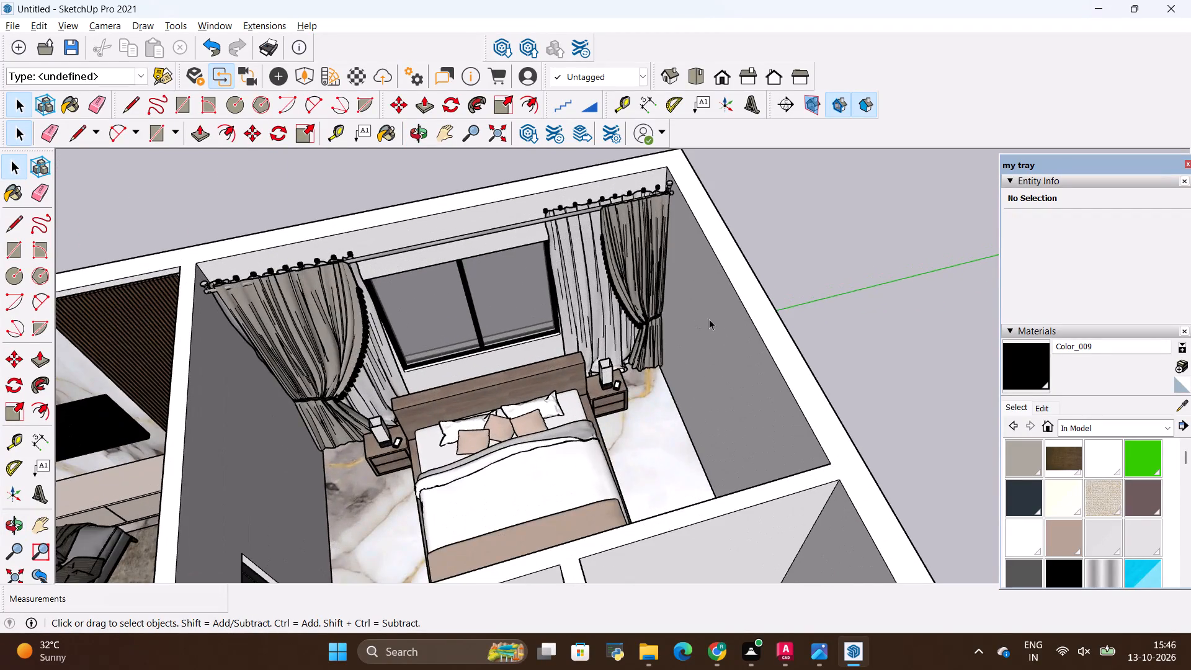
scroll(711, 319, "down", 16)
scroll(726, 315, "down", 6)
key("space")
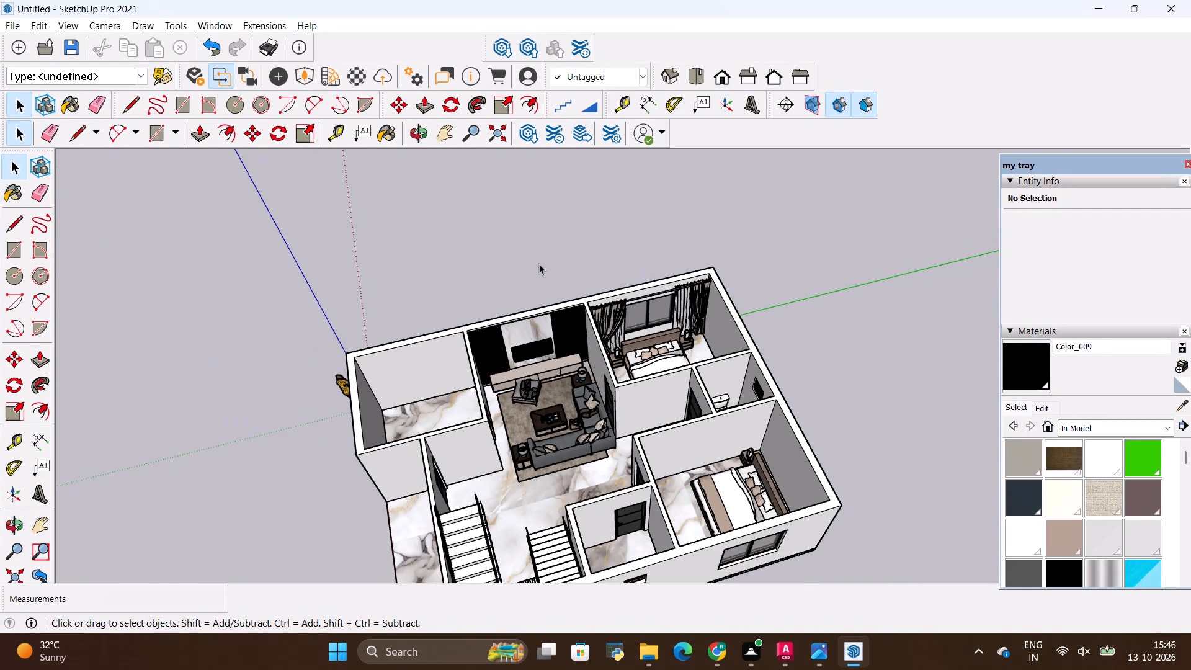
left_click(539, 264)
Examine the bedroom's curtains, window, headboard and bedside tables close up and alongside the adjoining TV hall and bathroom.
scroll(684, 287, "up", 20)
scroll(684, 287, "up", 4)
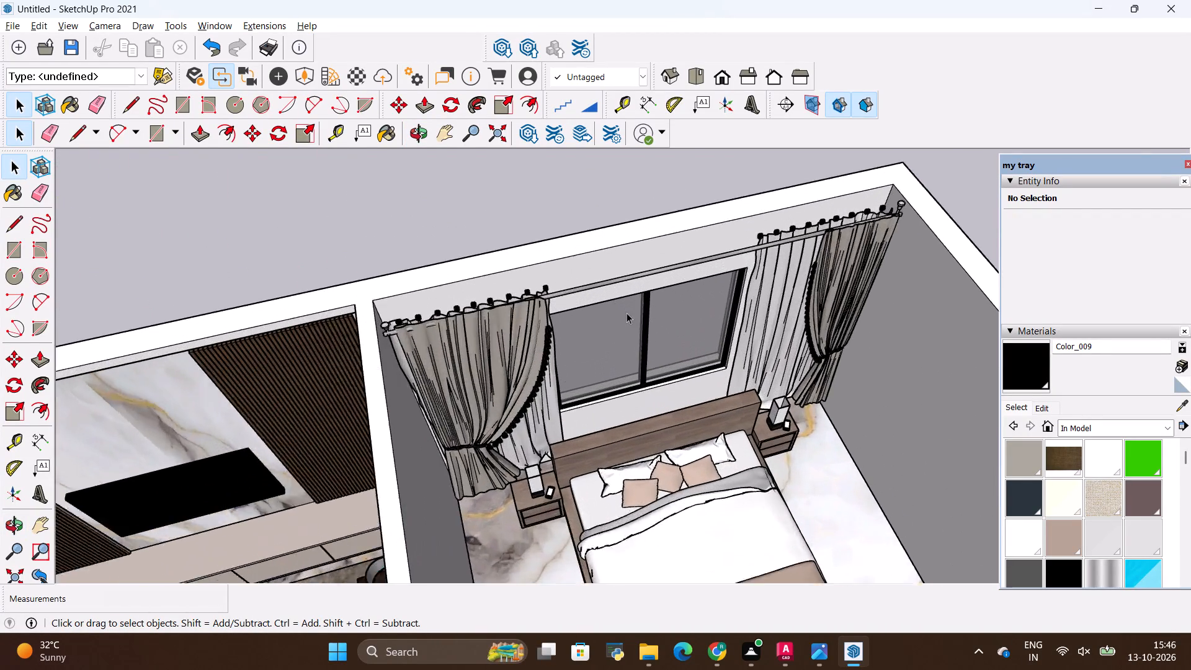
scroll(627, 313, "up", 11)
middle_click_drag(622, 363, 571, 220)
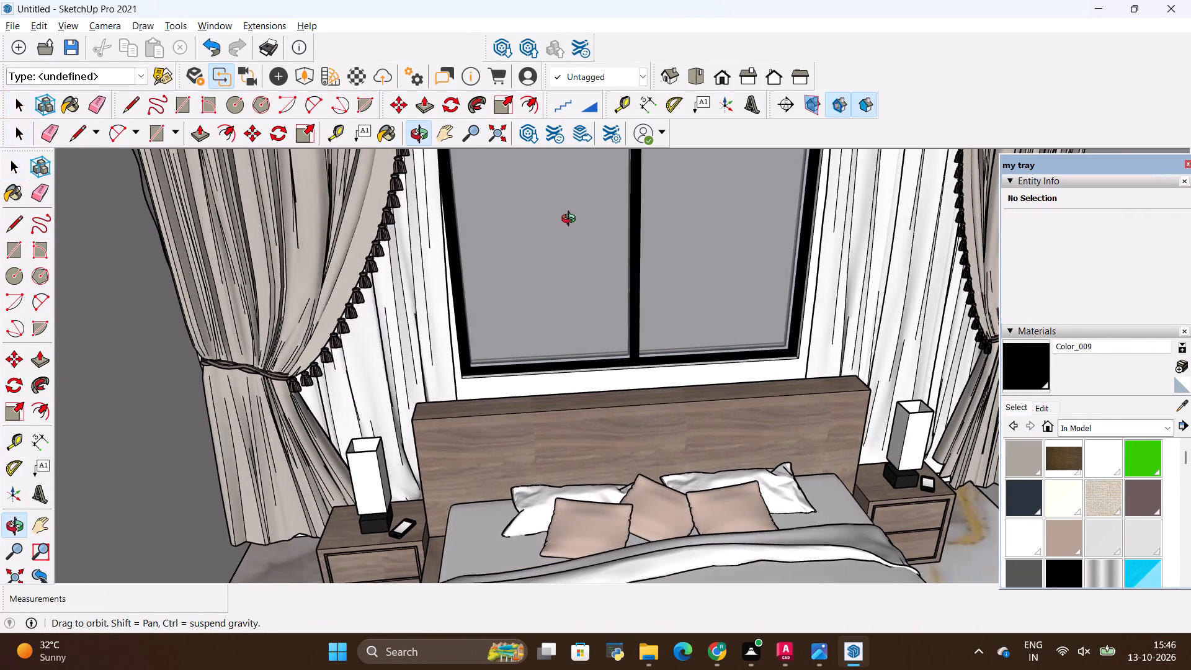
middle_click_drag(571, 220, 618, 382)
scroll(283, 307, "down", 18)
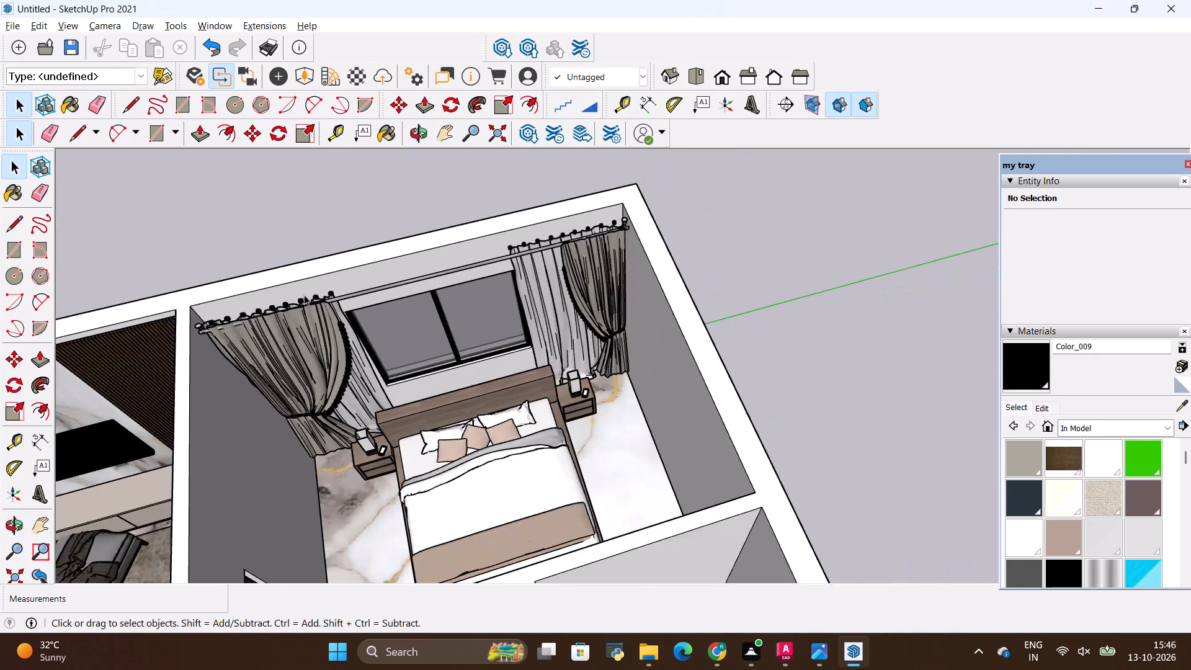
middle_click_drag(328, 342, 338, 217)
scroll(328, 344, "down", 1)
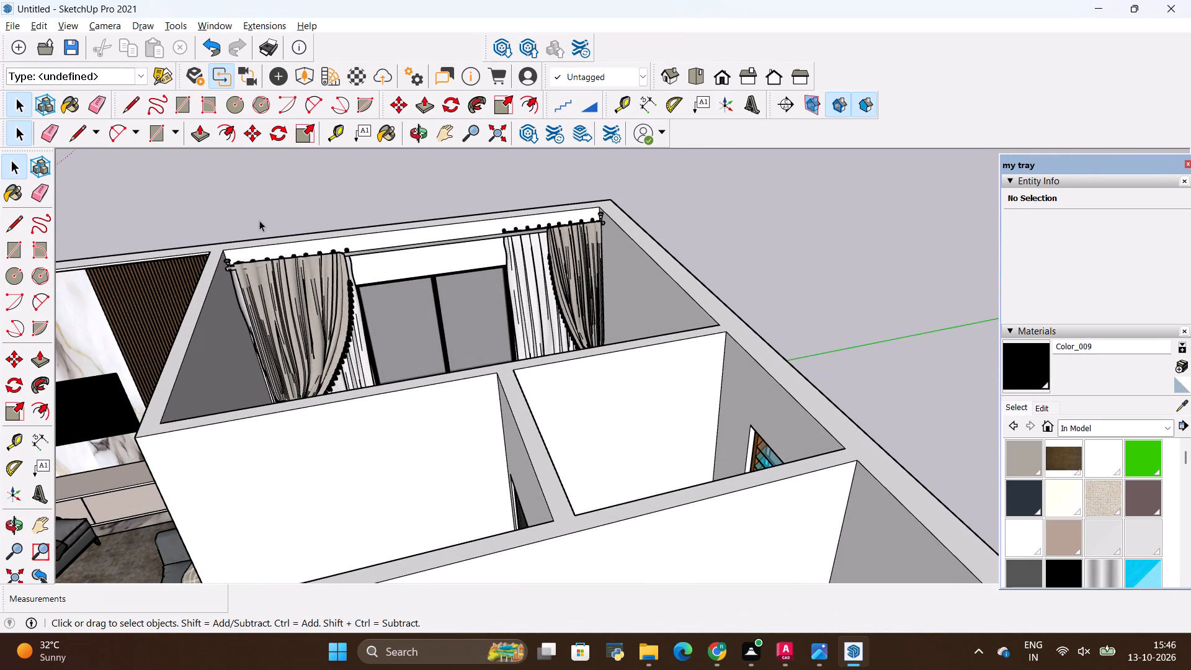
key("space")
left_click(337, 208)
scroll(386, 191, "up", 3)
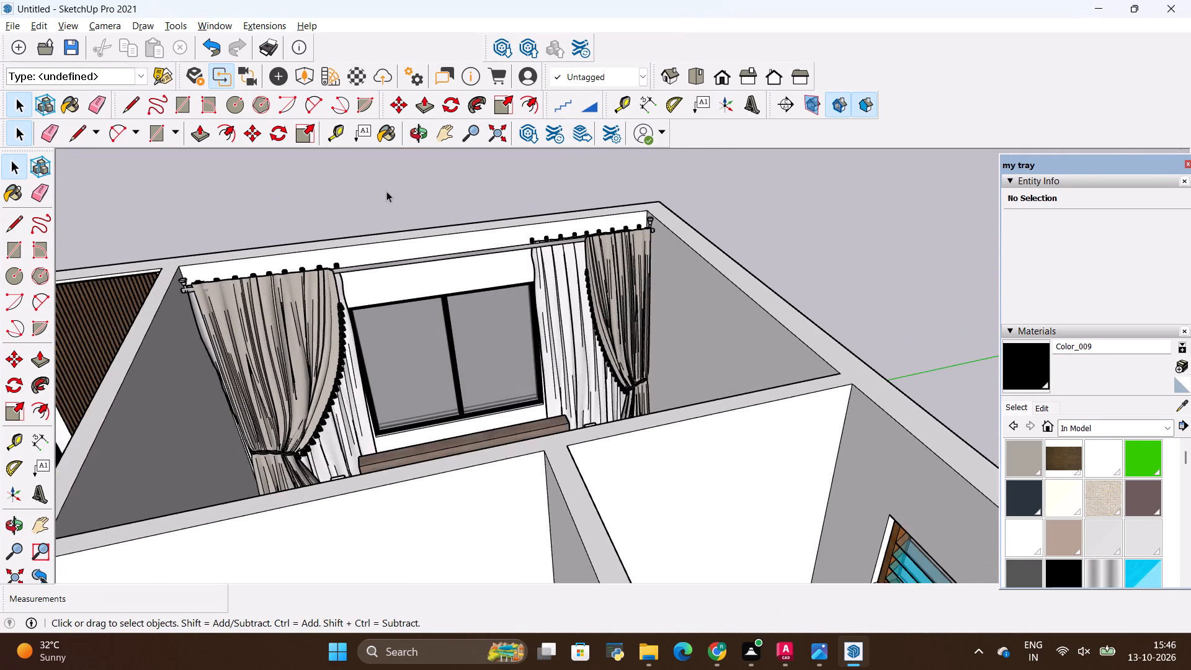
scroll(441, 217, "down", 5)
key("space")
left_click(416, 204)
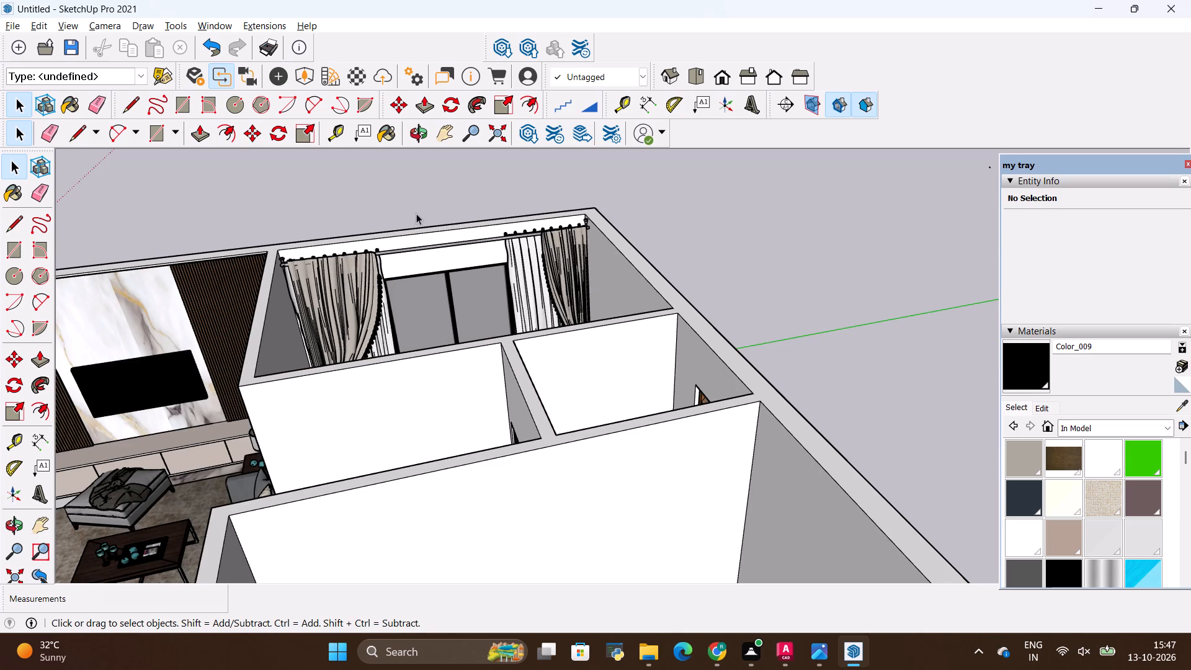
scroll(416, 213, "up", 5)
scroll(457, 269, "down", 1)
middle_click_drag(457, 269, 418, 286)
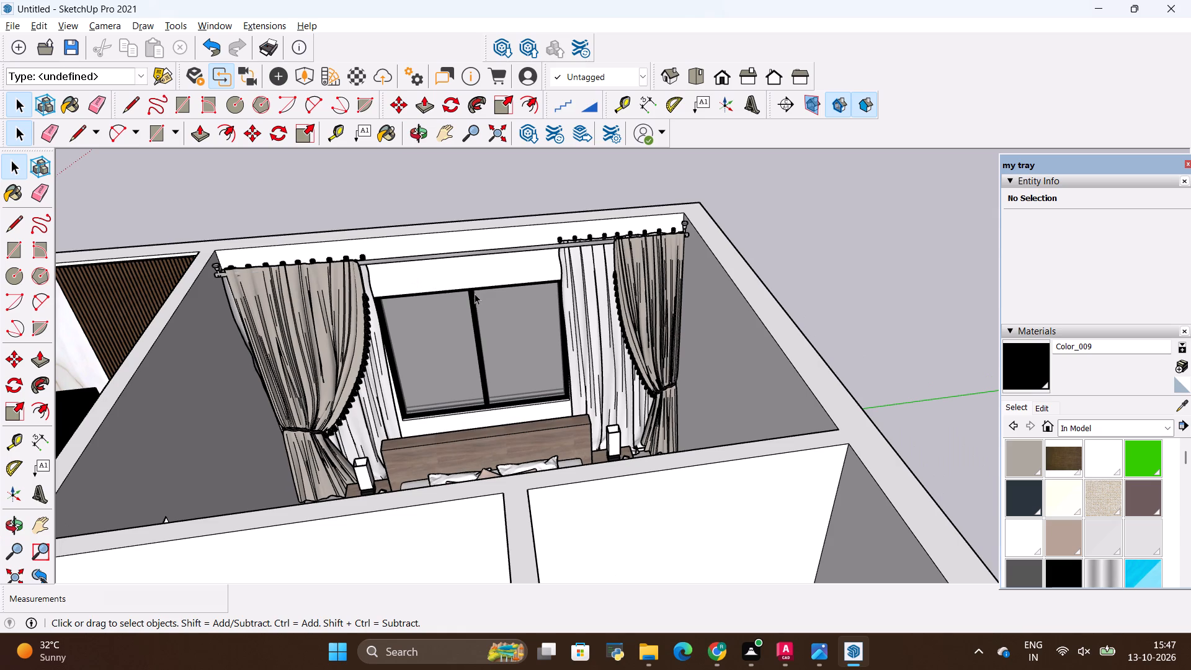
scroll(549, 298, "down", 5)
key("space")
left_click(752, 247)
scroll(585, 241, "up", 2)
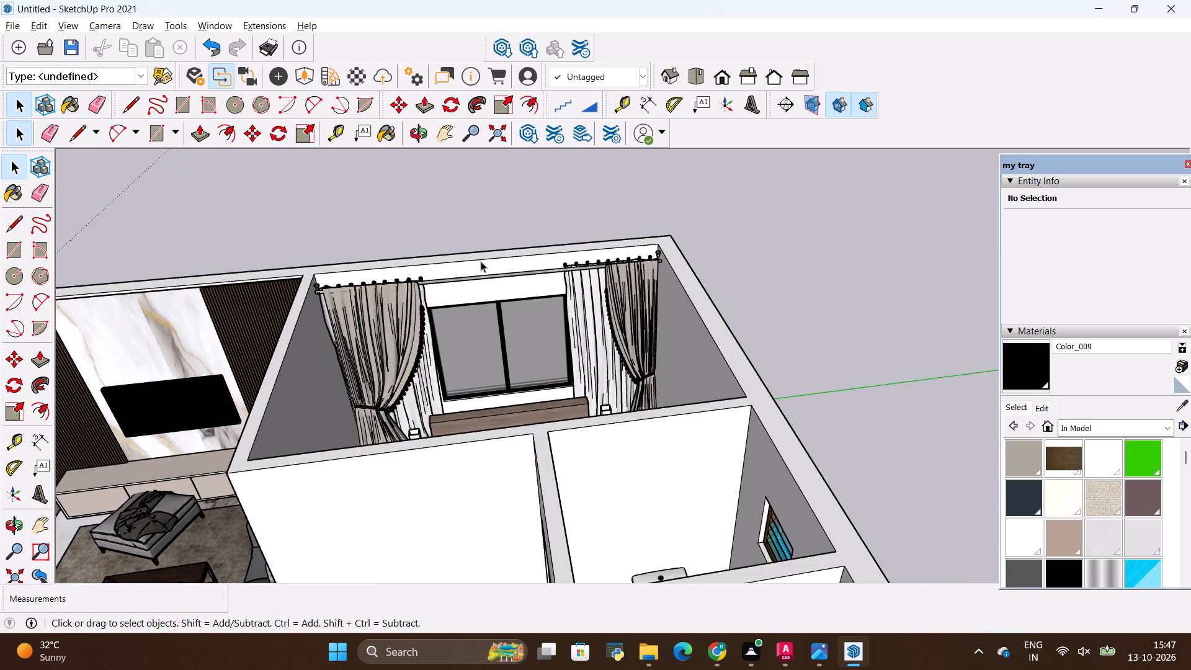
scroll(481, 261, "up", 2)
scroll(662, 284, "down", 5)
middle_click_drag(719, 290, 649, 365)
key("space")
left_click(527, 202)
scroll(560, 221, "down", 2)
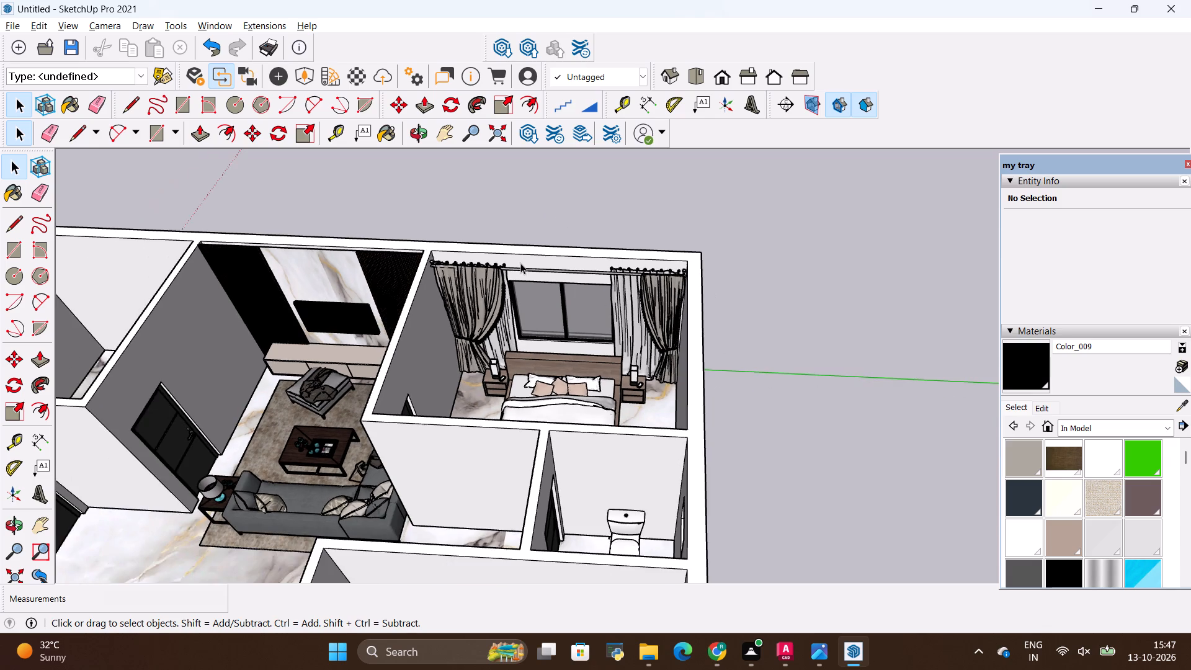
middle_click_drag(520, 263, 542, 295)
scroll(545, 339, "up", 6)
scroll(545, 343, "down", 1)
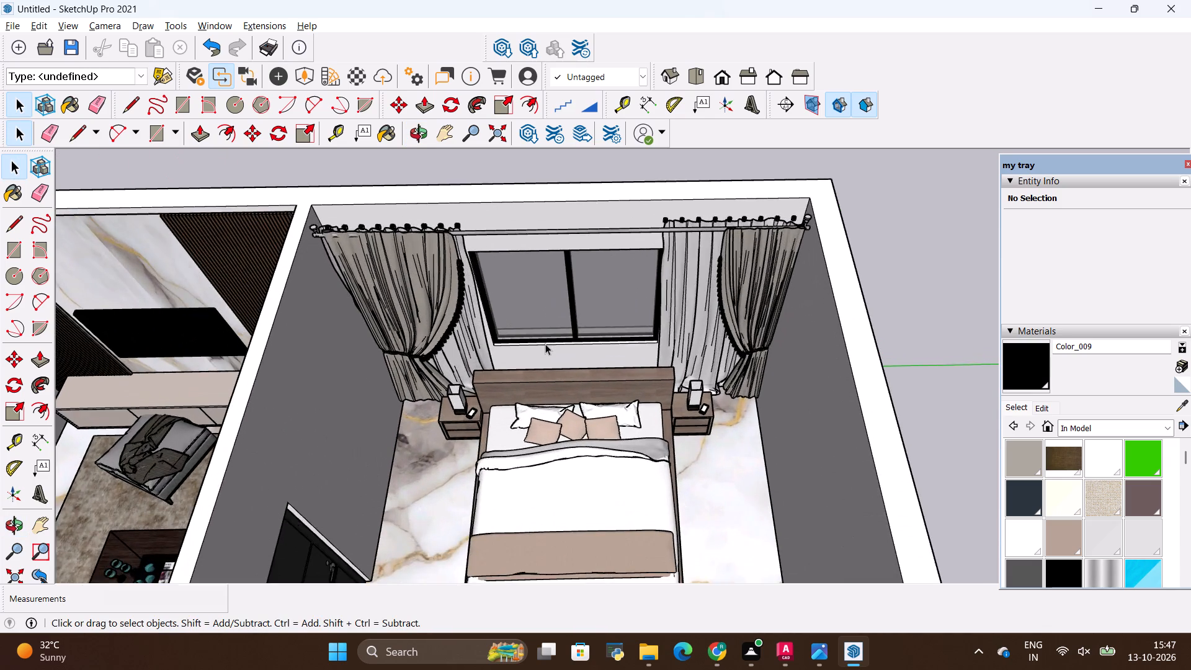
scroll(545, 344, "down", 4)
middle_click_drag(554, 368, 553, 343)
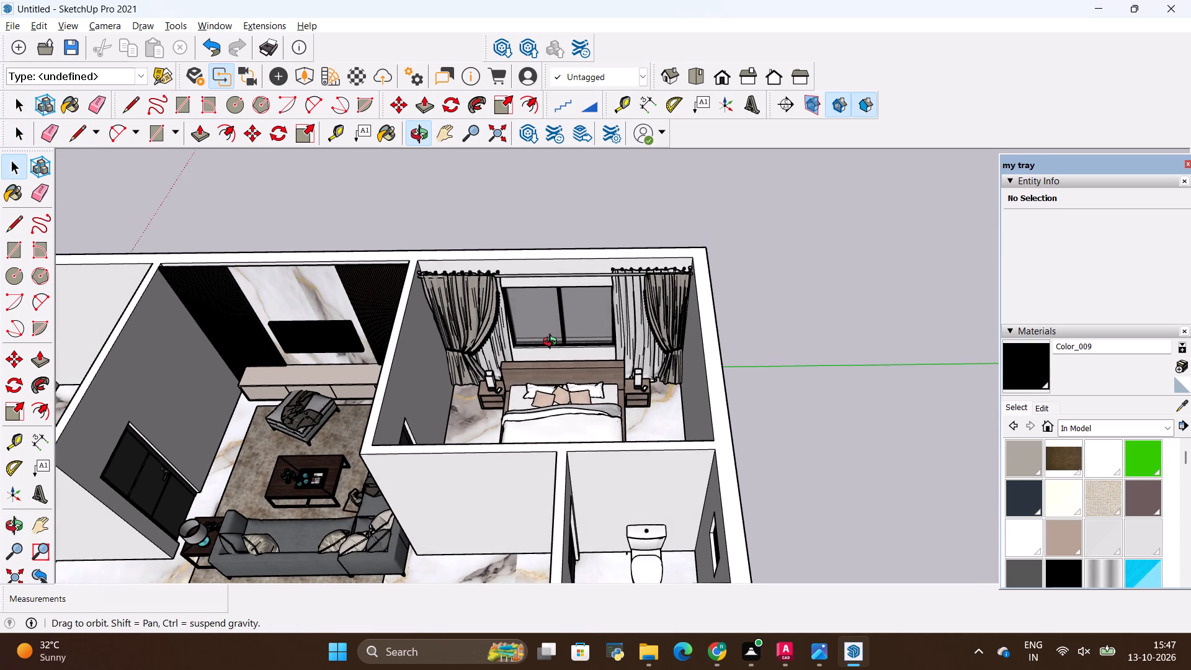
middle_click_drag(553, 343, 553, 345)
key("space")
left_click(517, 212)
scroll(537, 290, "up", 3)
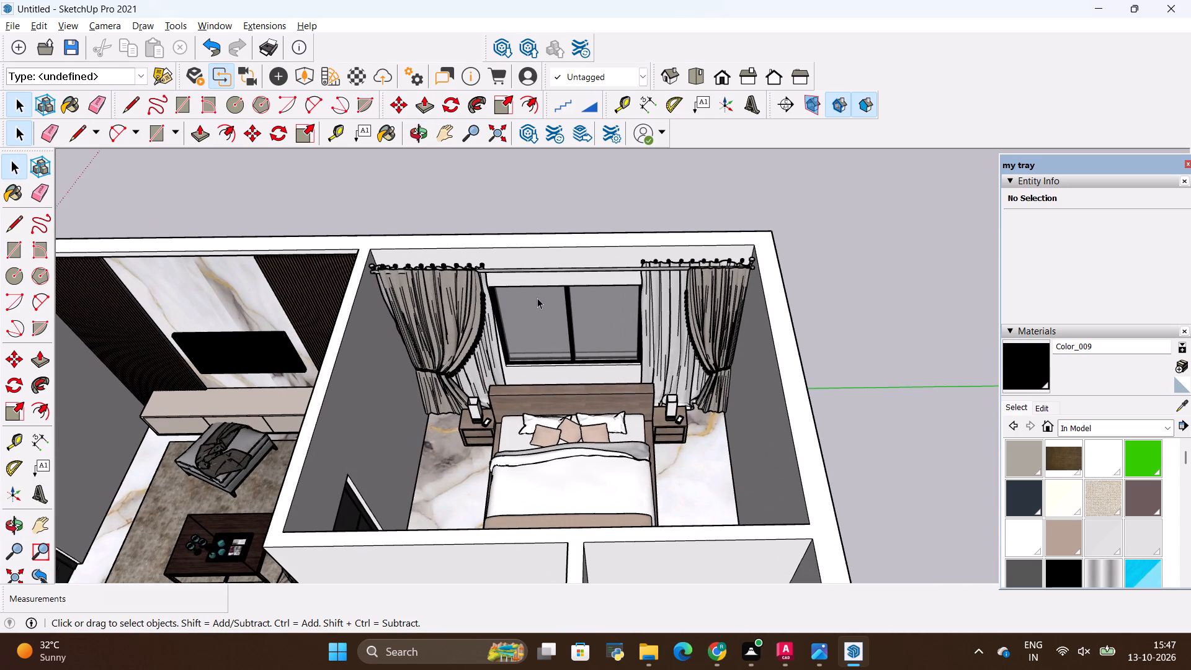
Examine the curtained bedroom from above together with the adjoining TV hall and bathroom.
scroll(537, 298, "down", 3)
scroll(550, 371, "down", 4)
key("space")
left_click(591, 203)
scroll(591, 203, "down", 8)
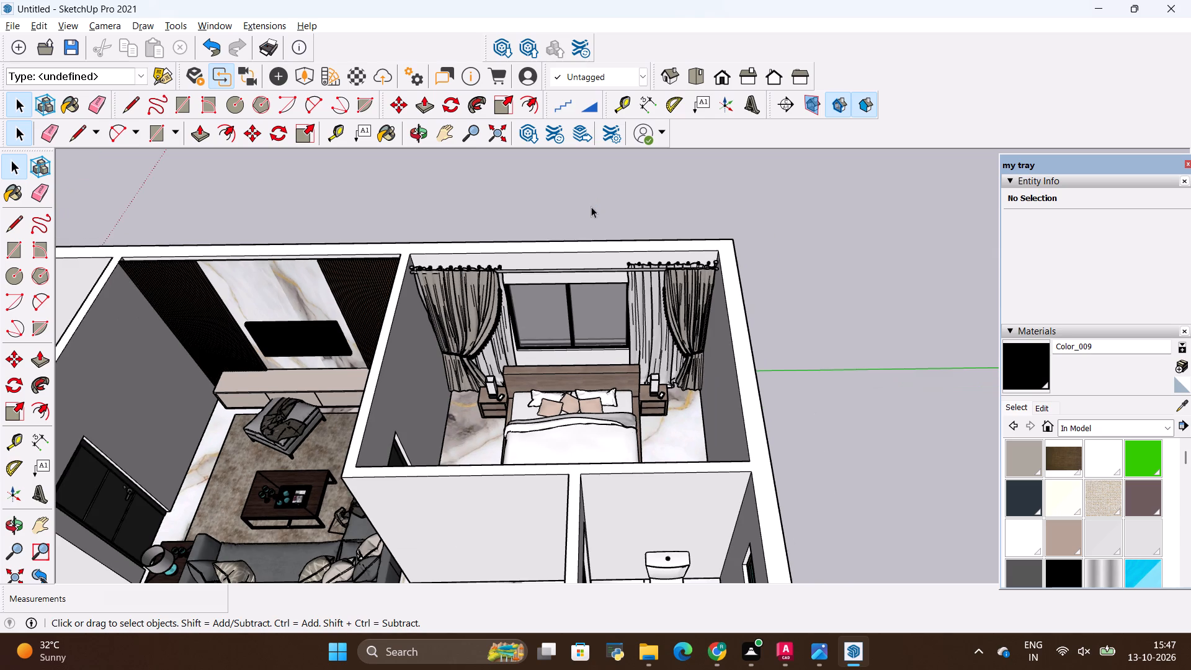
scroll(782, 185, "down", 4)
scroll(674, 197, "up", 2)
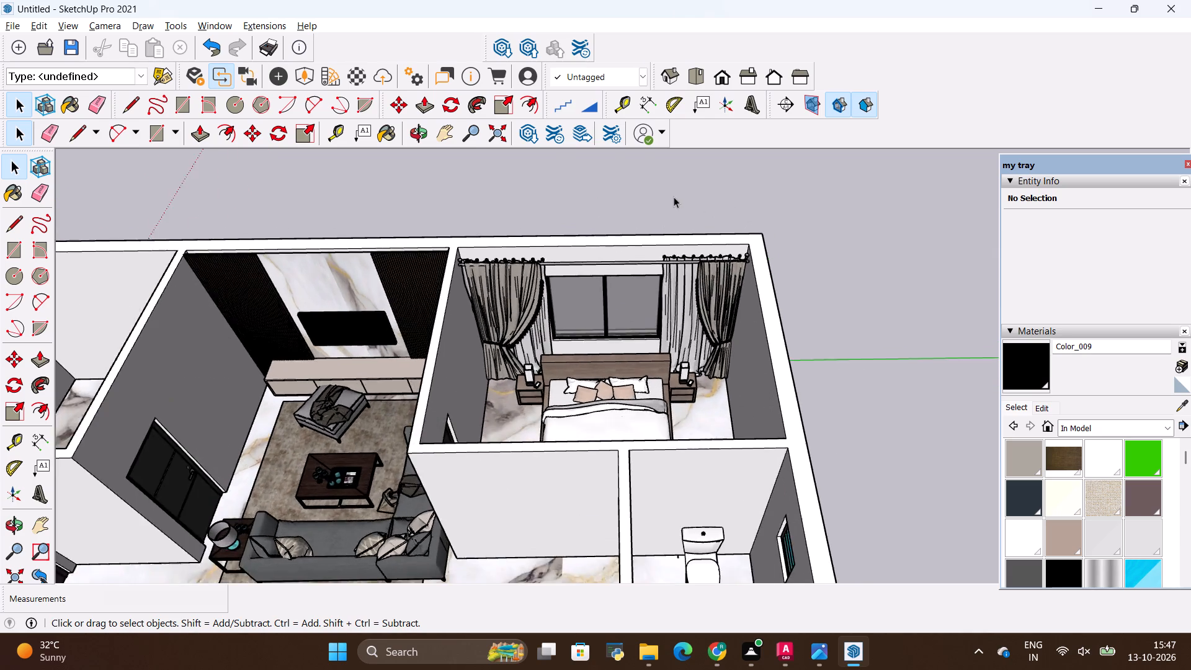
scroll(674, 197, "up", 2)
scroll(525, 206, "down", 3)
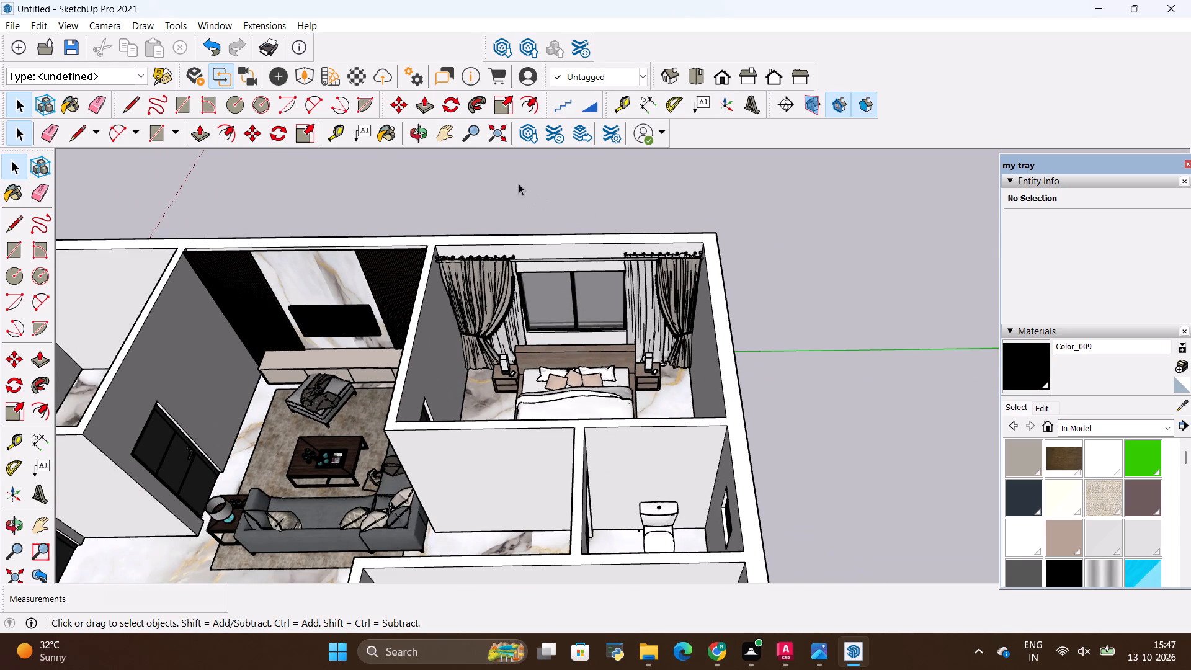
scroll(506, 208, "up", 3)
key("space")
left_click(514, 187)
scroll(514, 187, "down", 3)
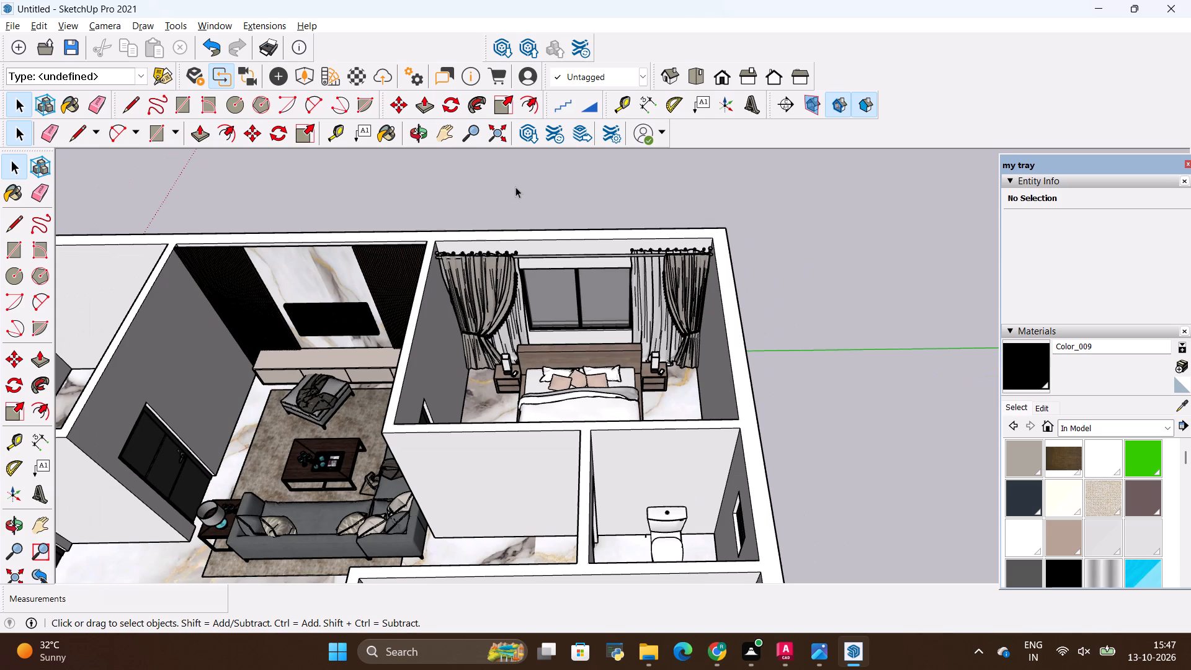
scroll(689, 224, "up", 2)
key("space")
left_click(631, 205)
scroll(669, 291, "up", 2)
scroll(667, 287, "down", 4)
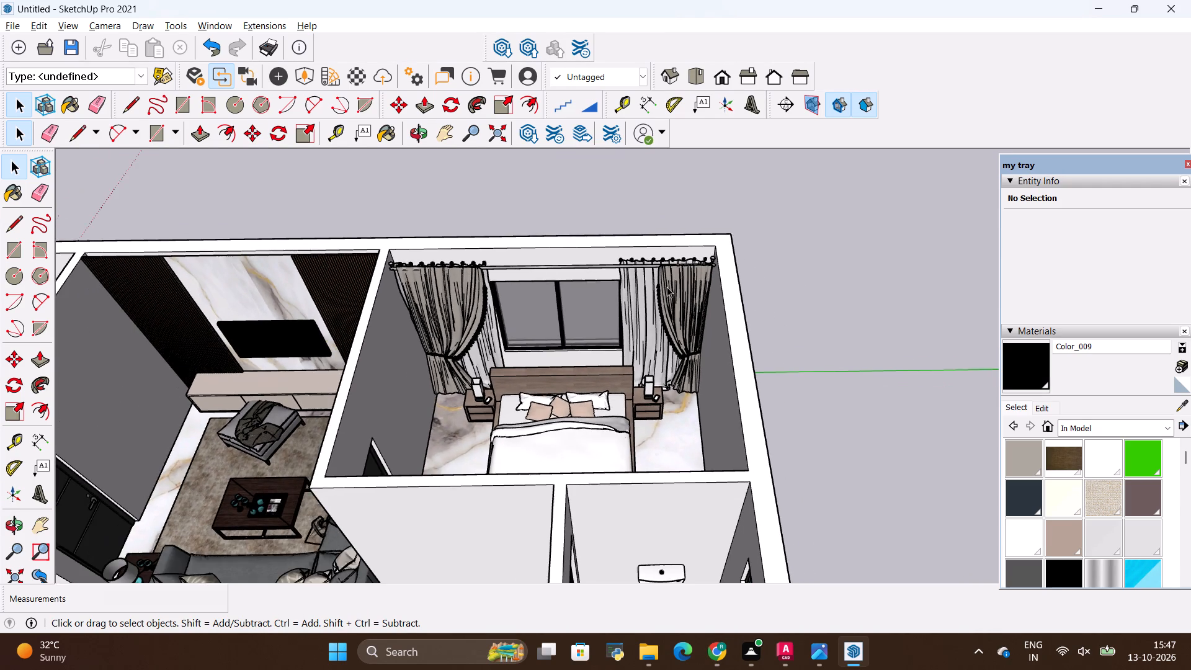
scroll(659, 292, "down", 3)
scroll(634, 341, "up", 1)
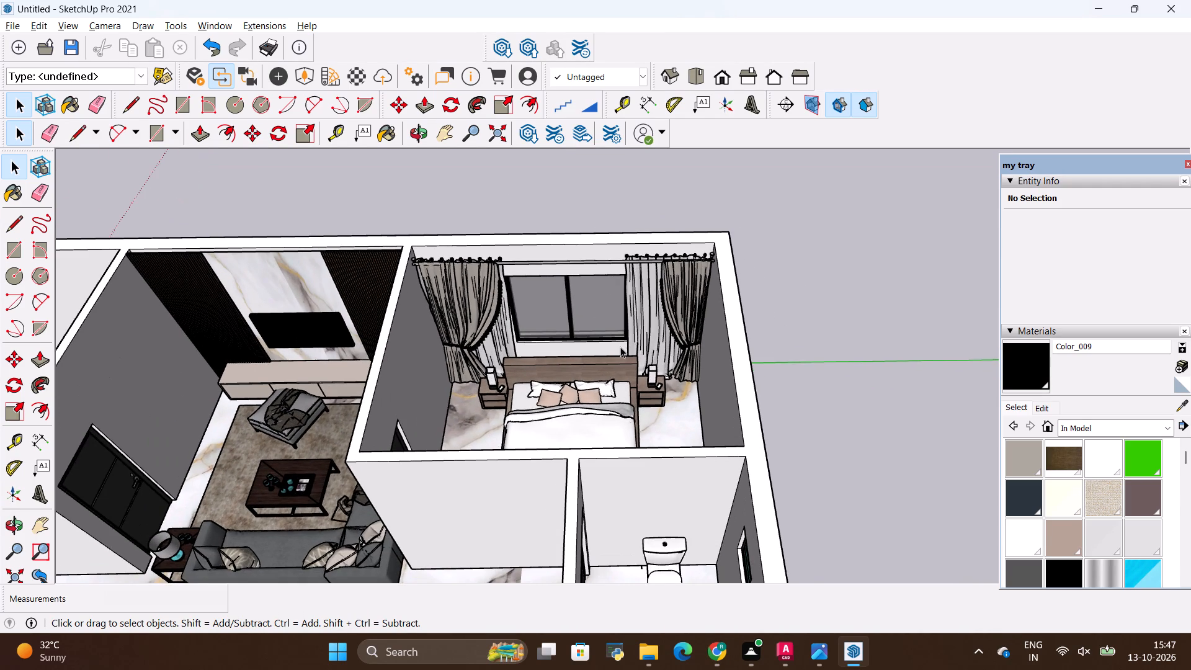
scroll(620, 347, "up", 1)
scroll(620, 347, "down", 1)
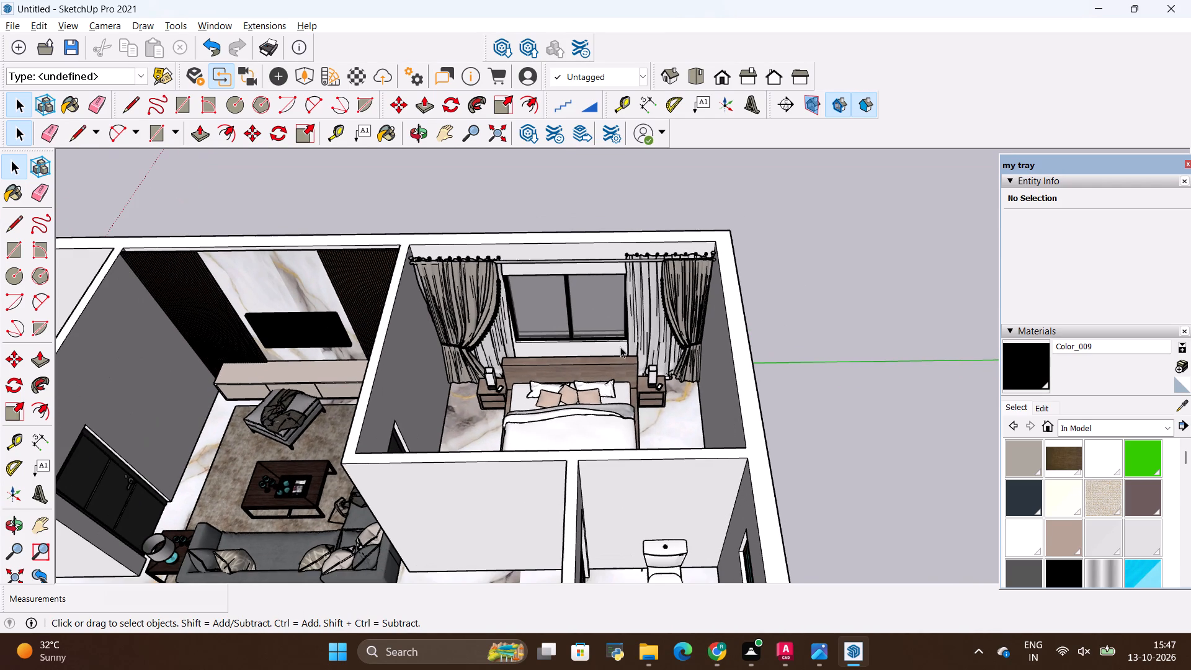
middle_click_drag(617, 349, 639, 358)
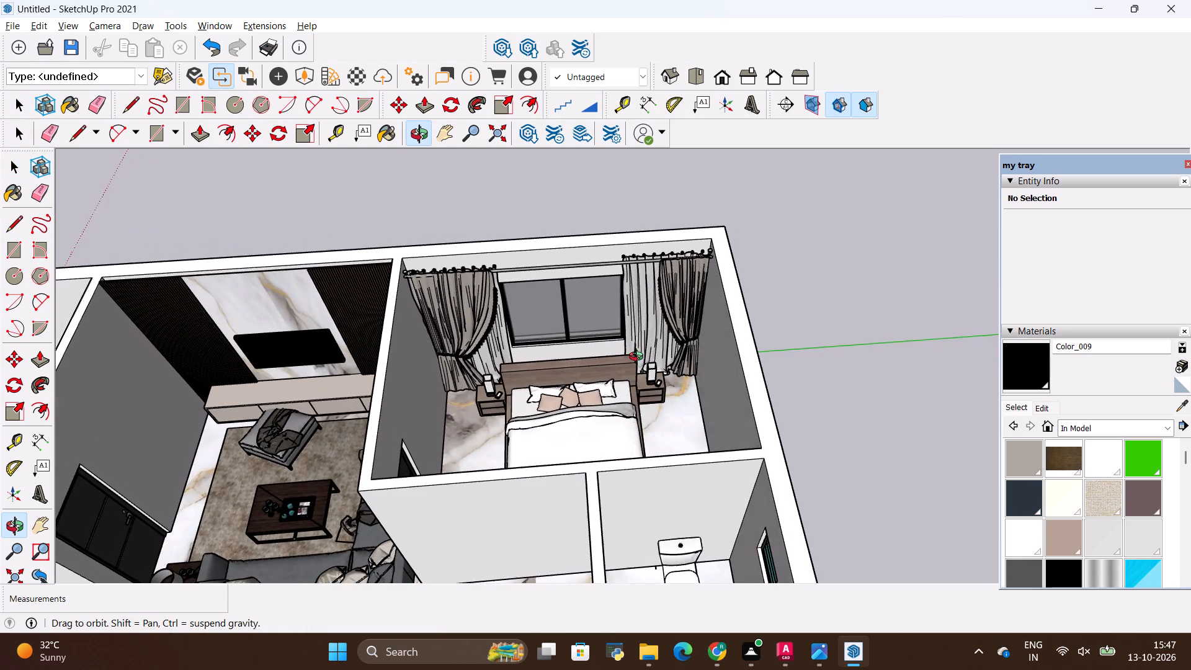
middle_click_drag(639, 358, 616, 354)
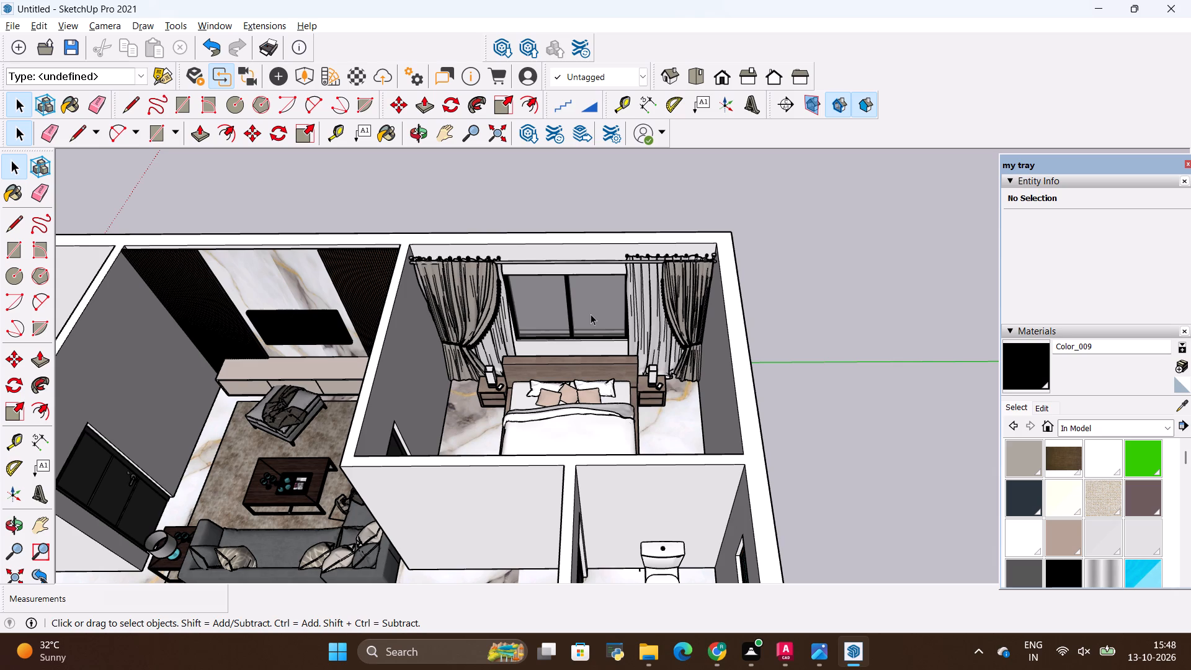
scroll(498, 612, "down", 3)
scroll(609, 460, "down", 2)
key("space")
left_click(765, 336)
scroll(764, 332, "down", 5)
scroll(594, 371, "up", 5)
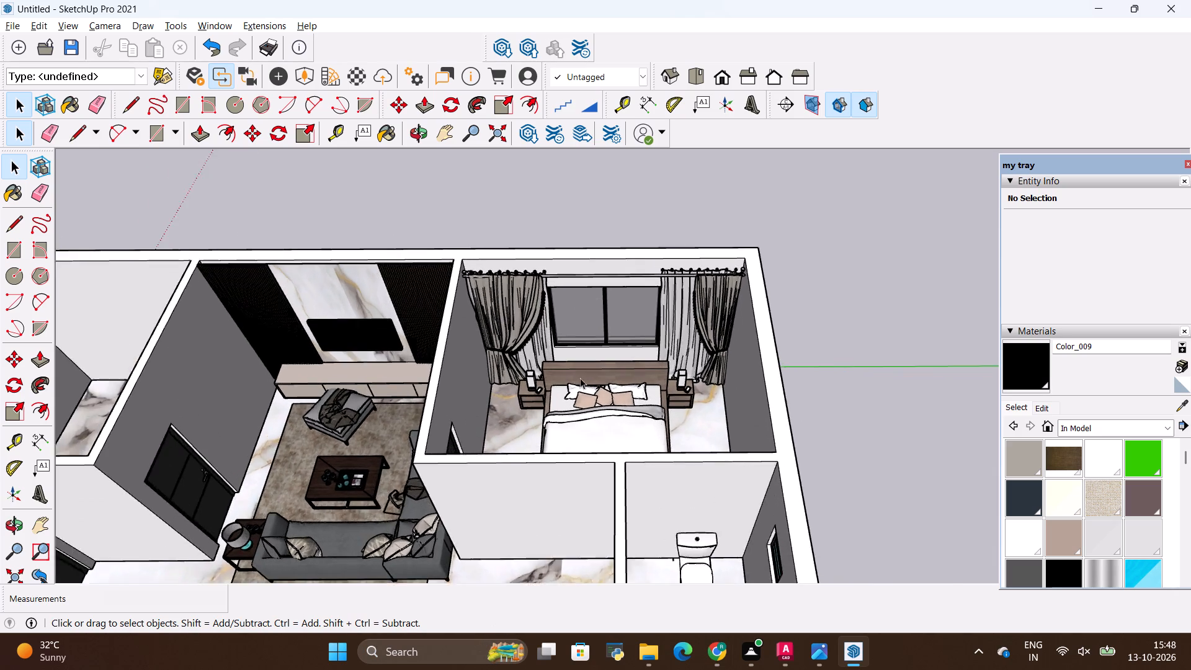
scroll(580, 378, "up", 2)
Examine the bedroom's curtains and rod around the window and between the side walls from high and low angles.
middle_click_drag(574, 364, 546, 337)
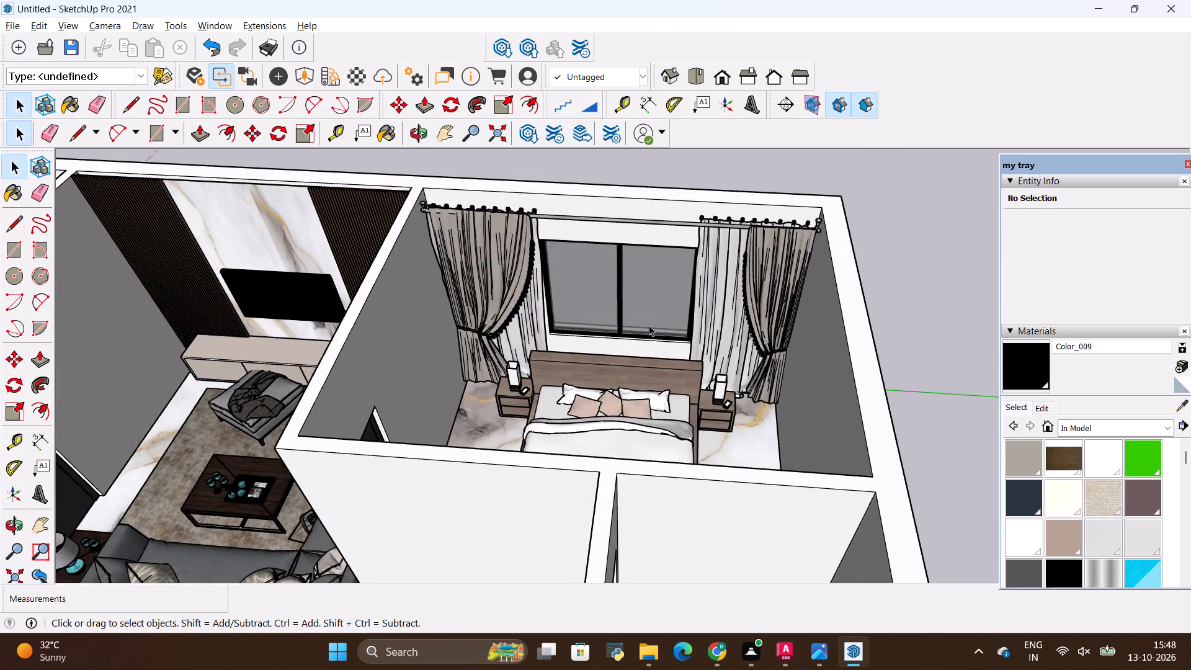
scroll(649, 325, "down", 6)
scroll(656, 193, "up", 8)
scroll(644, 344, "down", 5)
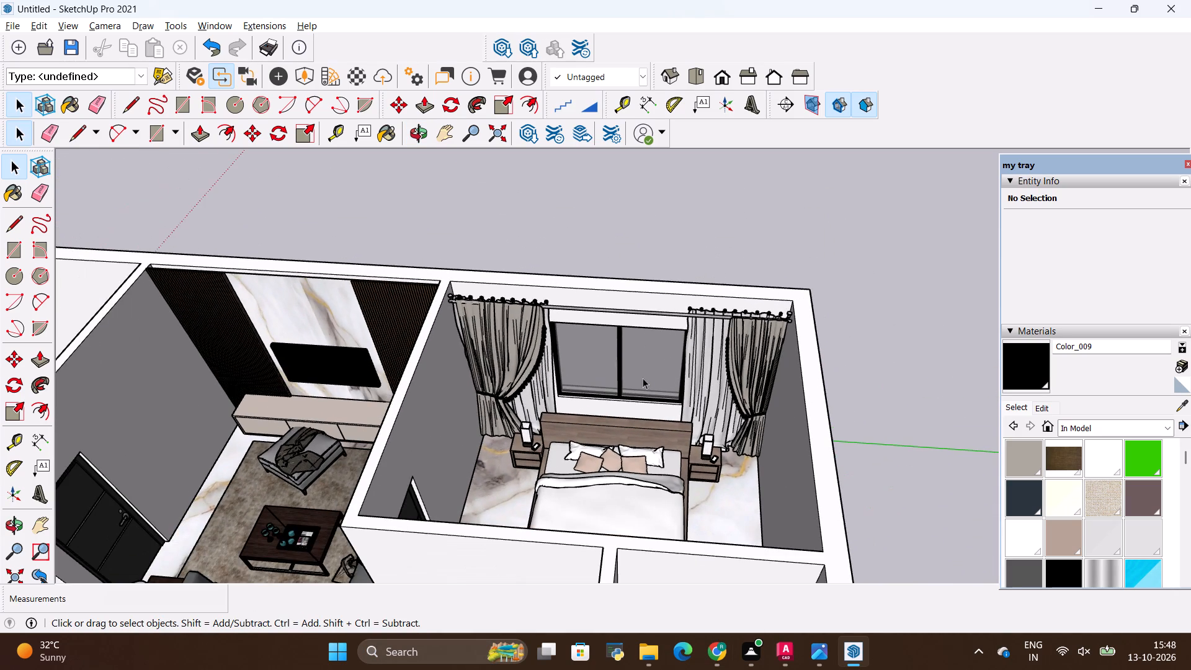
key("space")
left_click(857, 262)
scroll(564, 506, "up", 3)
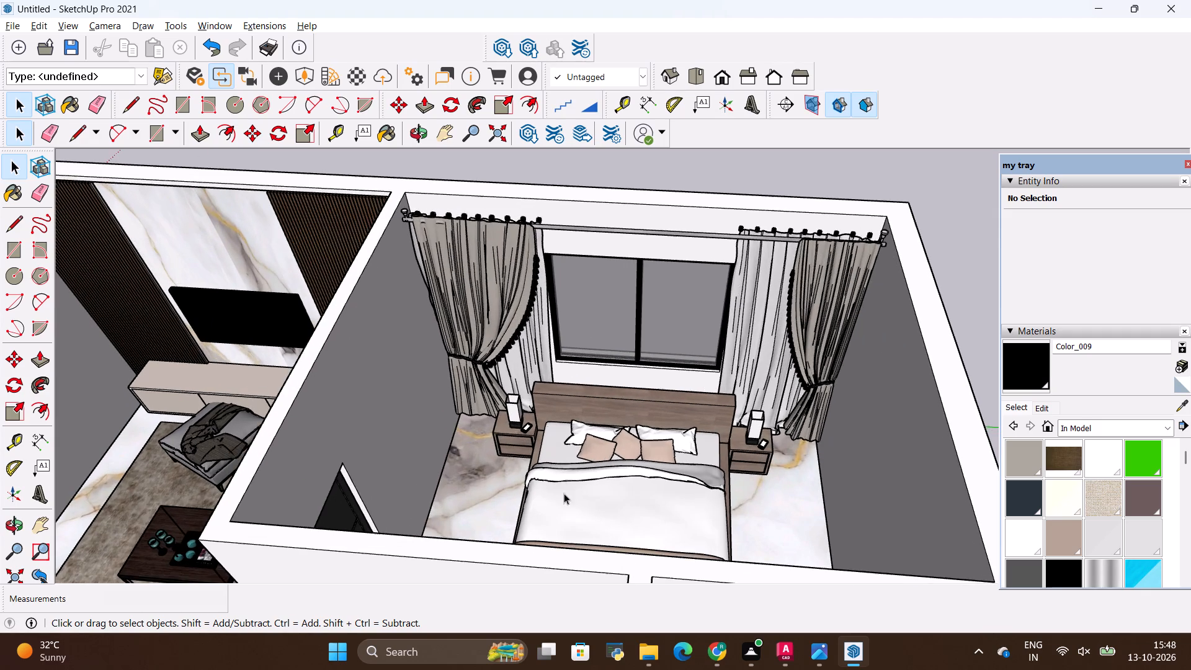
scroll(436, 308, "down", 6)
scroll(455, 240, "up", 10)
middle_click_drag(484, 274, 485, 238)
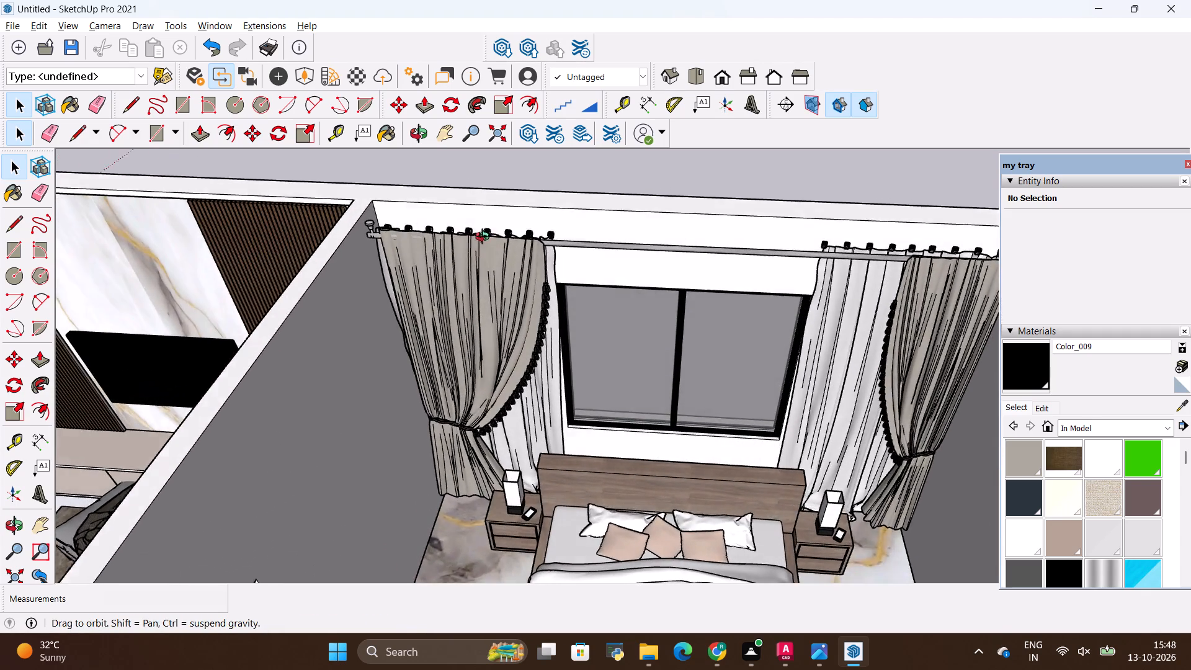
middle_click_drag(485, 238, 485, 233)
scroll(339, 297, "down", 9)
middle_click_drag(627, 238, 718, 238)
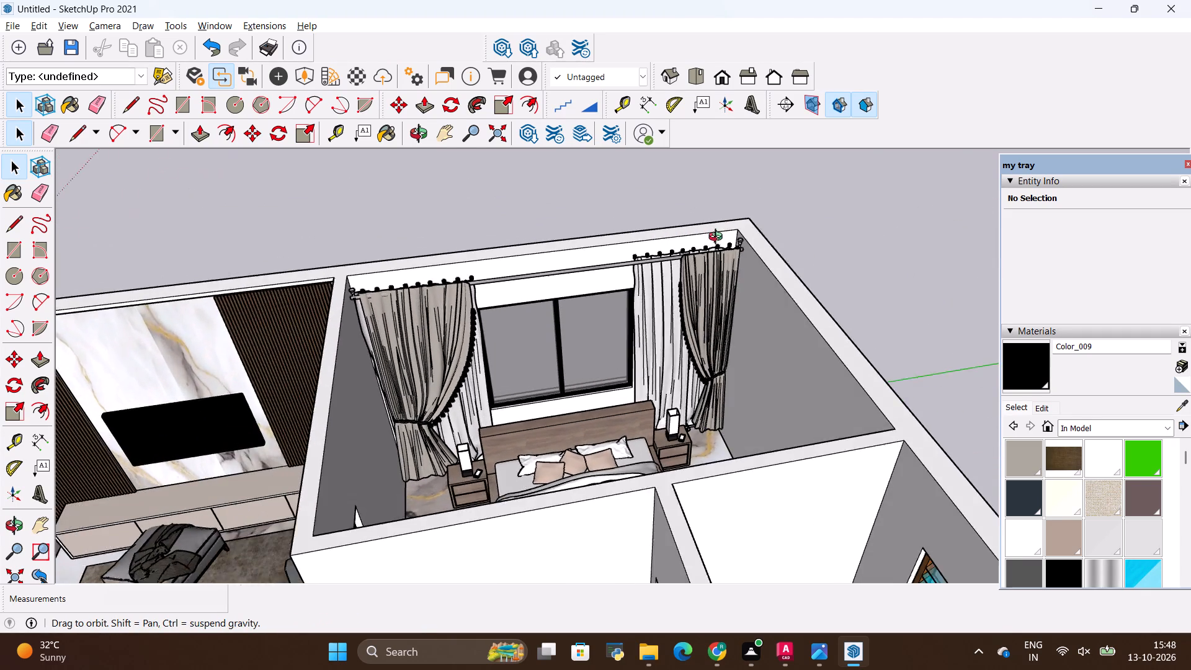
middle_click_drag(718, 238, 661, 272)
key("space")
scroll(522, 213, "up", 7)
middle_click_drag(529, 244, 527, 230)
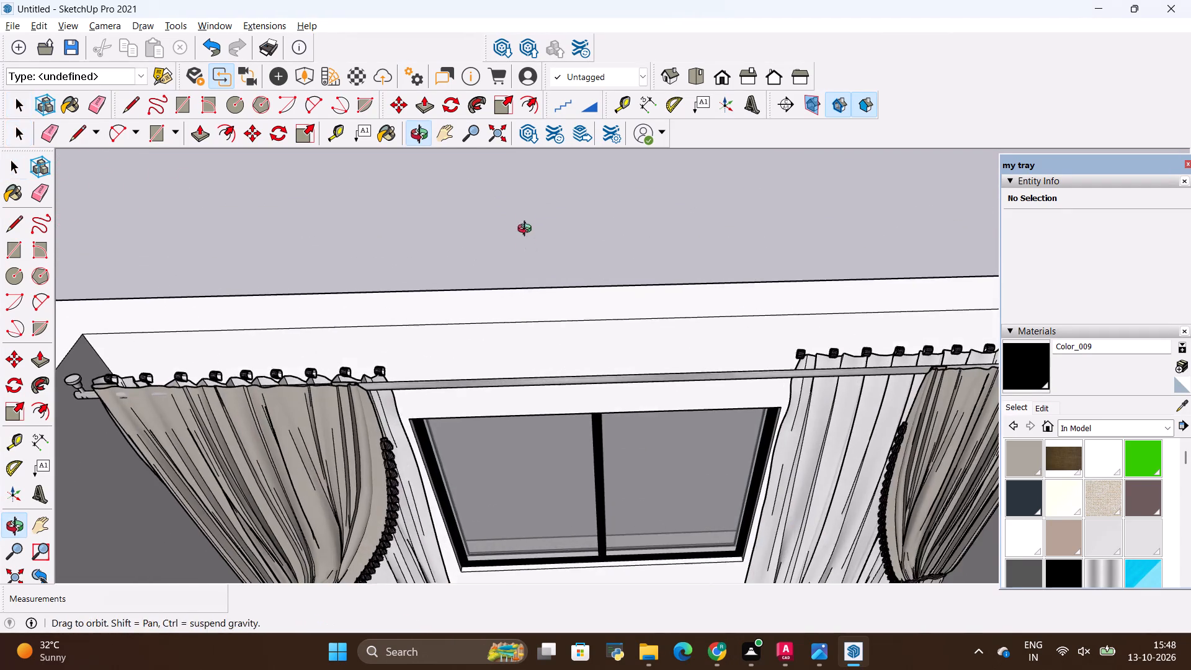
middle_click_drag(527, 230, 527, 159)
scroll(551, 241, "down", 5)
scroll(591, 269, "up", 2)
scroll(591, 269, "down", 8)
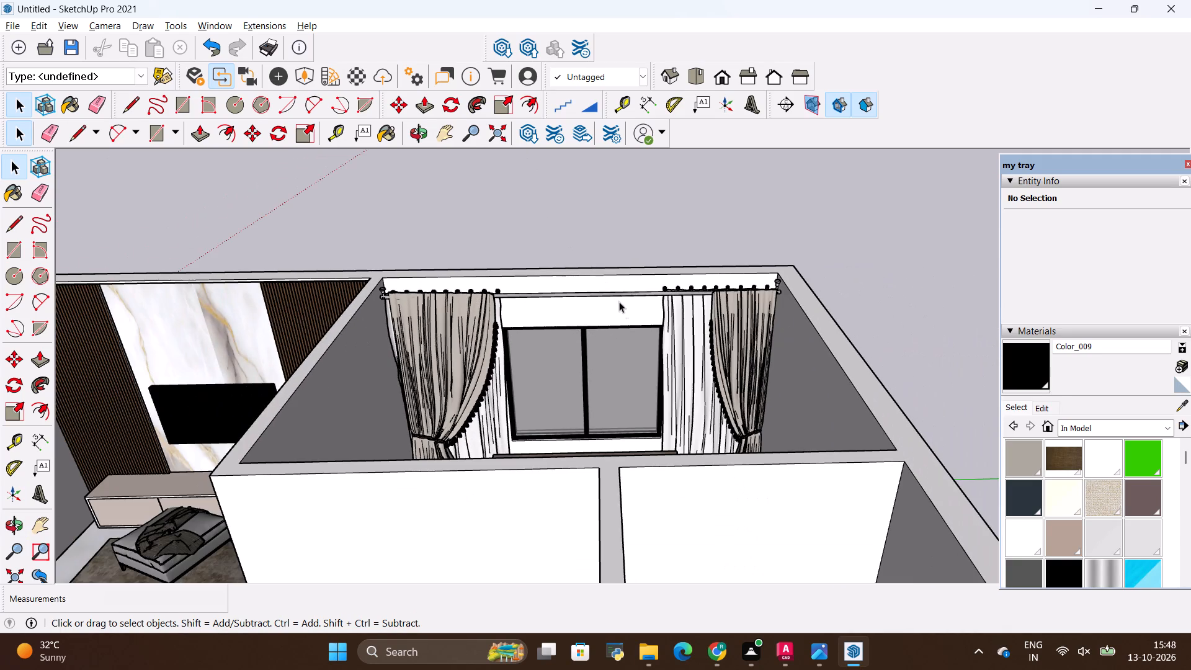
middle_click_drag(631, 313, 600, 330)
key("space")
left_click(580, 241)
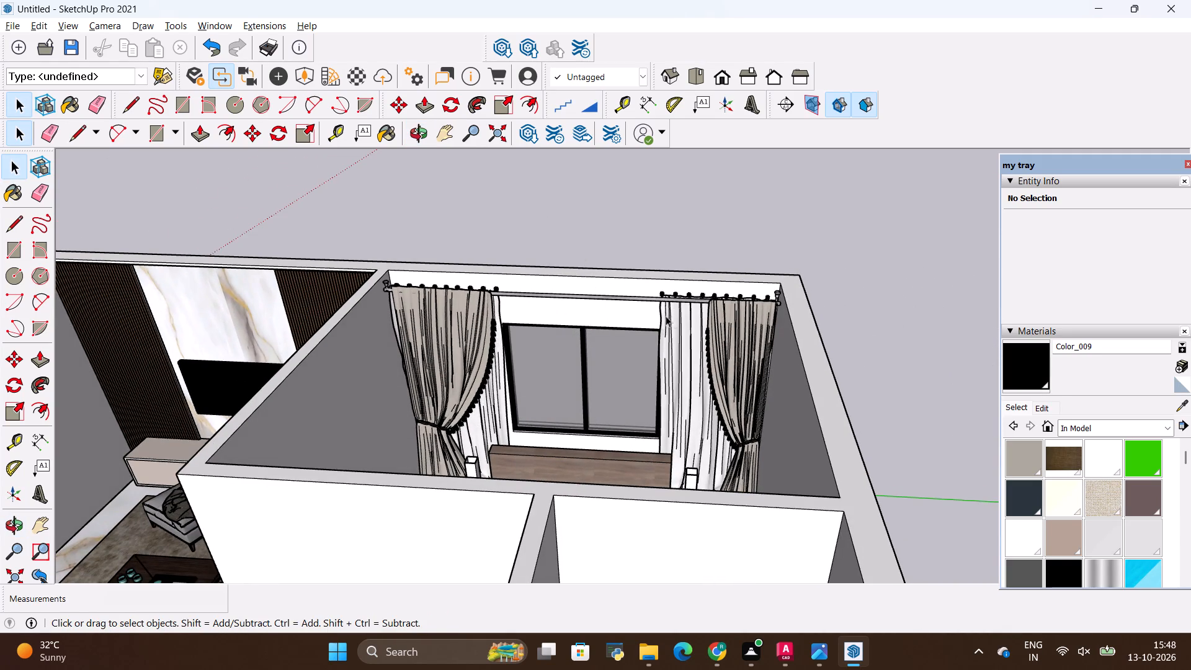
scroll(671, 316, "up", 6)
scroll(698, 305, "down", 9)
middle_click_drag(705, 292, 739, 352)
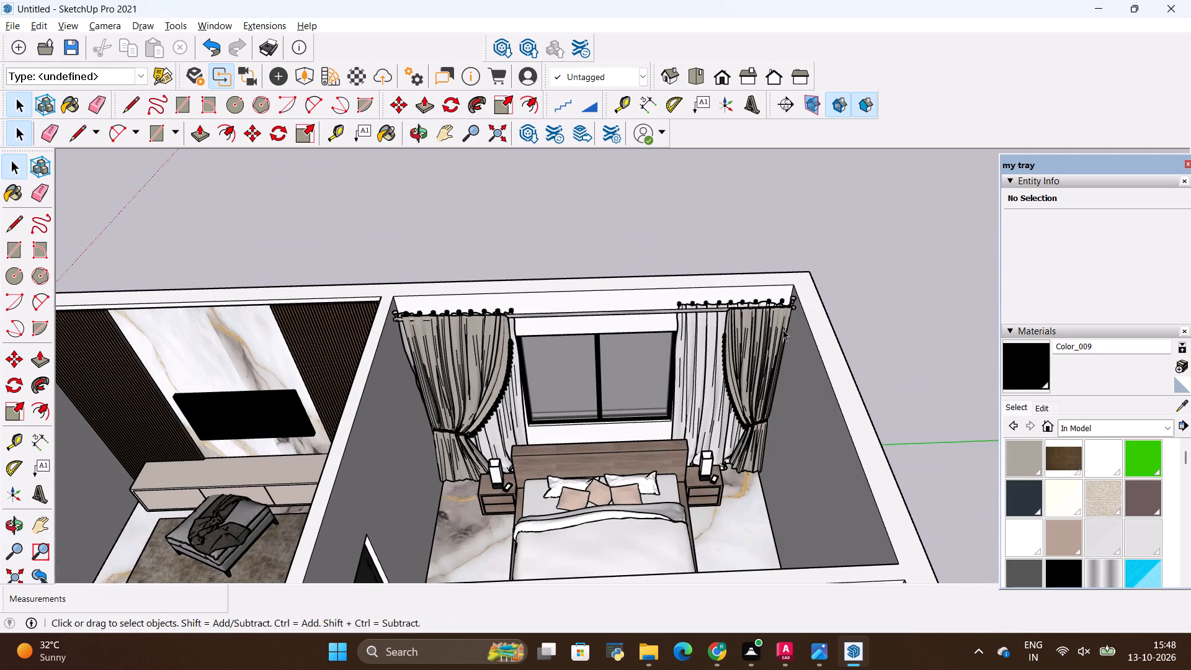
key("space")
left_click(874, 288)
scroll(791, 281, "down", 4)
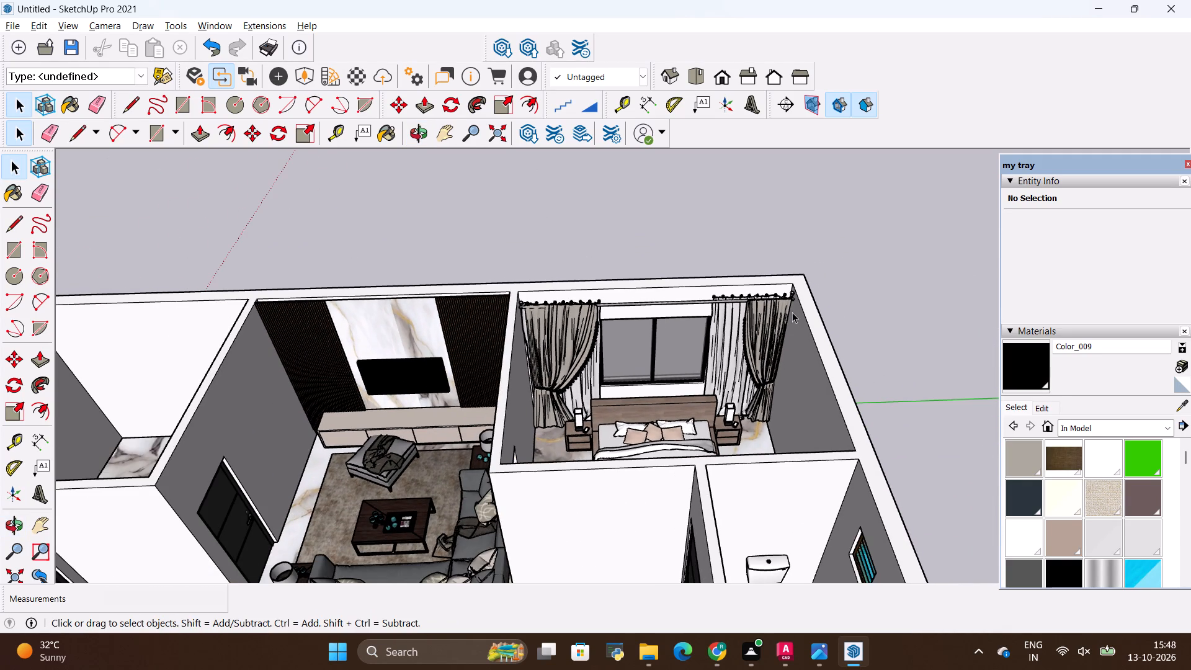
Examine the bedroom's curtained window wall alongside the TV hall, from above and across the partition tops.
middle_click_drag(774, 352, 761, 364)
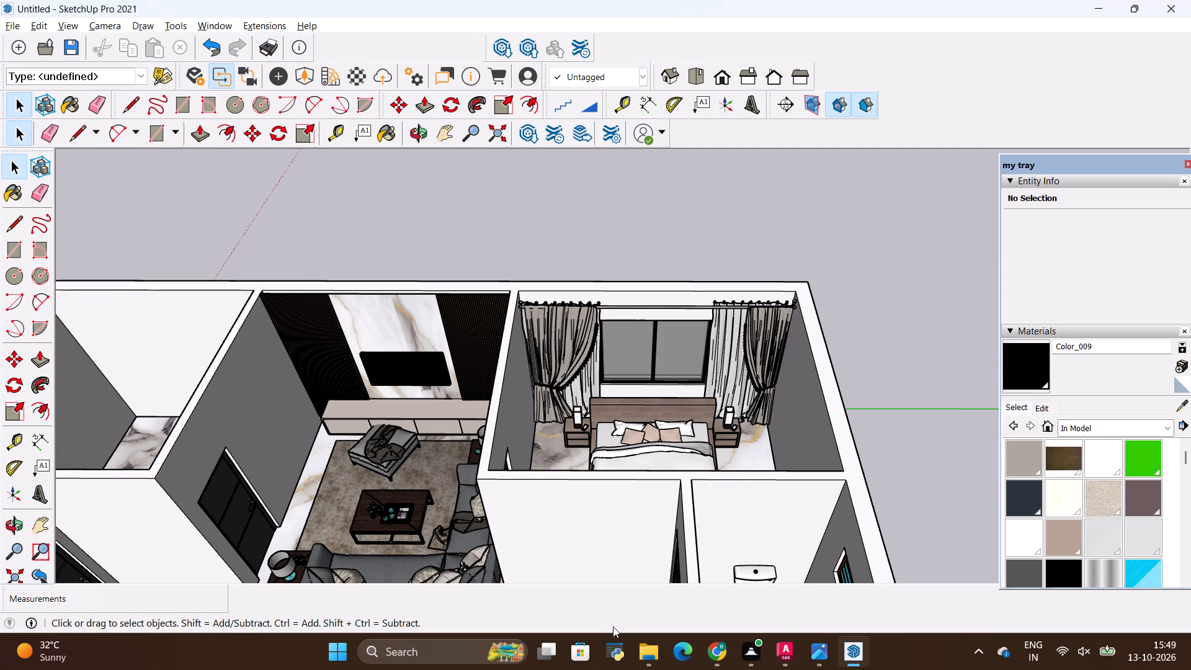
scroll(609, 633, "up", 1)
middle_click_drag(614, 630, 636, 669)
key("space")
left_click(600, 257)
scroll(565, 274, "up", 6)
middle_click_drag(597, 359, 589, 295)
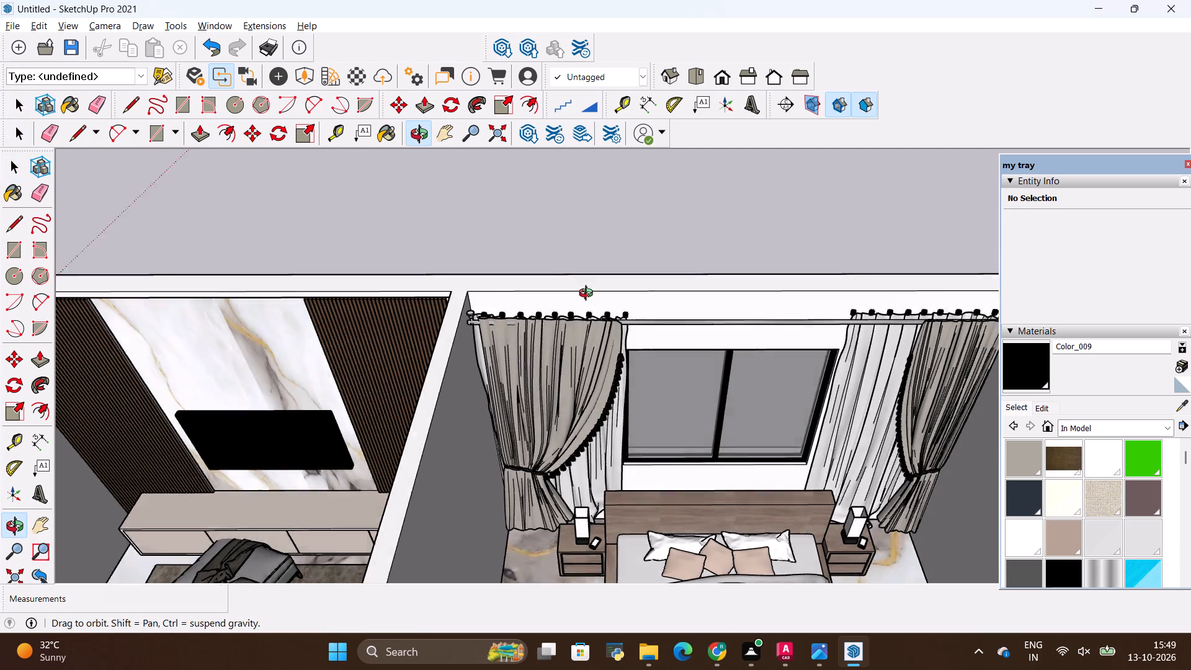
middle_click_drag(589, 295, 566, 248)
scroll(329, 300, "down", 9)
scroll(502, 241, "up", 1)
middle_click_drag(504, 240, 511, 244)
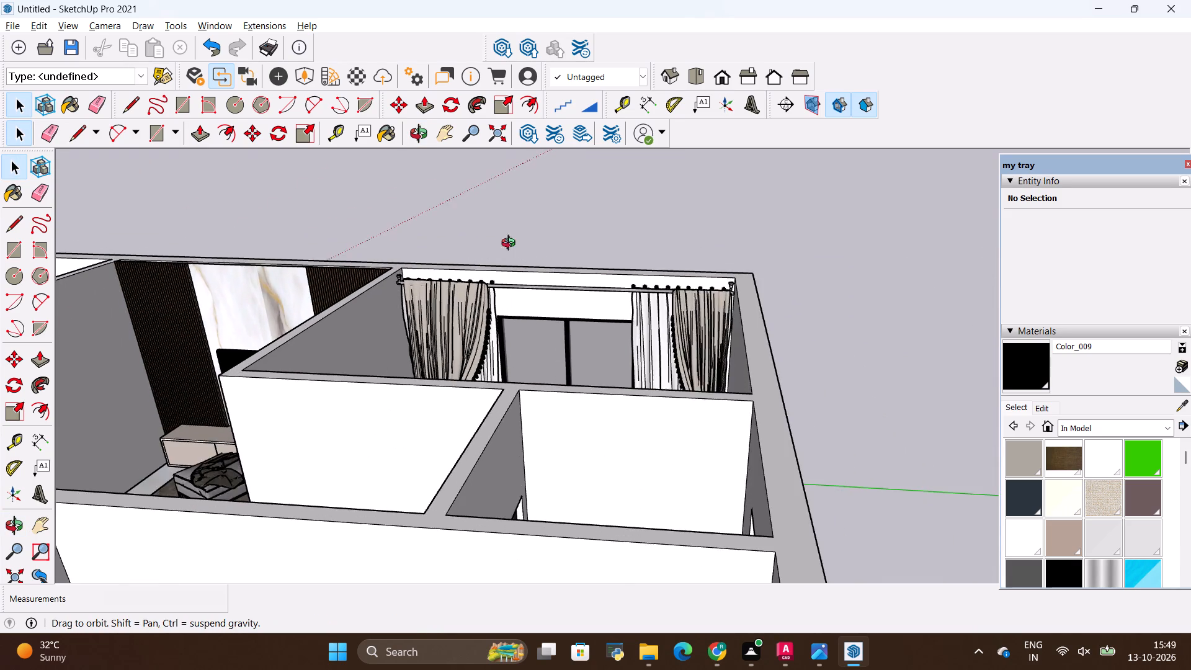
middle_click_drag(511, 244, 570, 271)
scroll(474, 210, "up", 2)
scroll(553, 267, "up", 2)
key("space")
left_click(551, 267)
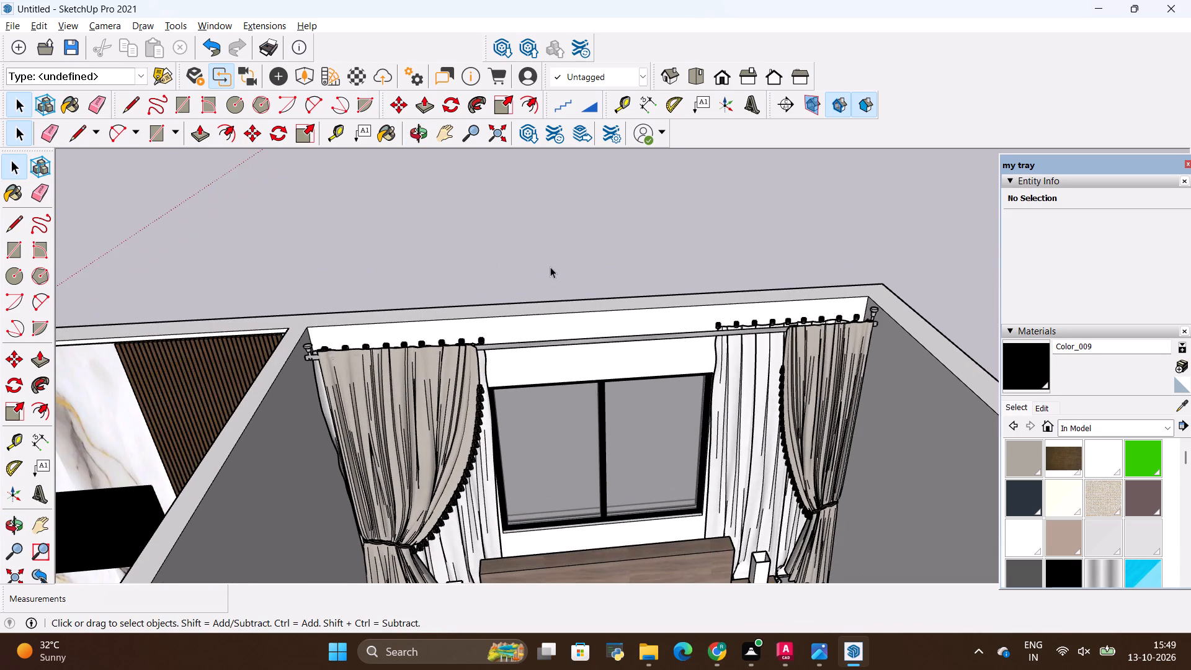
Examine the curtain rod, rings and curtain tops close up against the wall above the bedroom window.
scroll(789, 392, "up", 8)
middle_click_drag(578, 371, 589, 167)
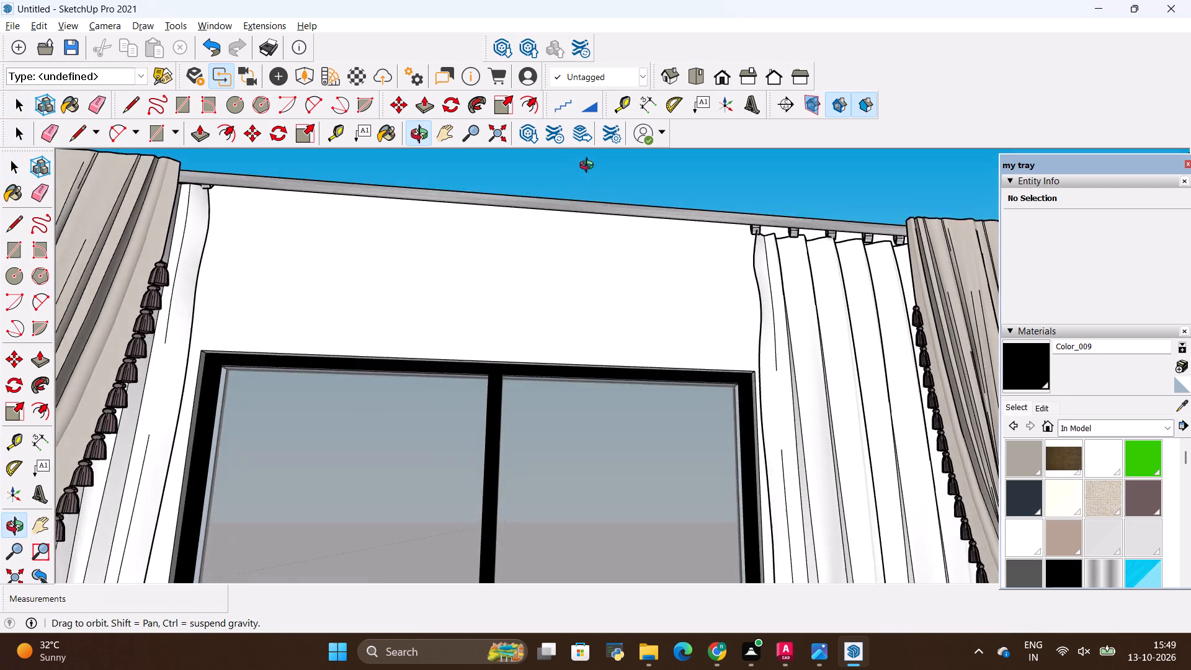
middle_click_drag(589, 167, 589, 393)
scroll(590, 376, "down", 11)
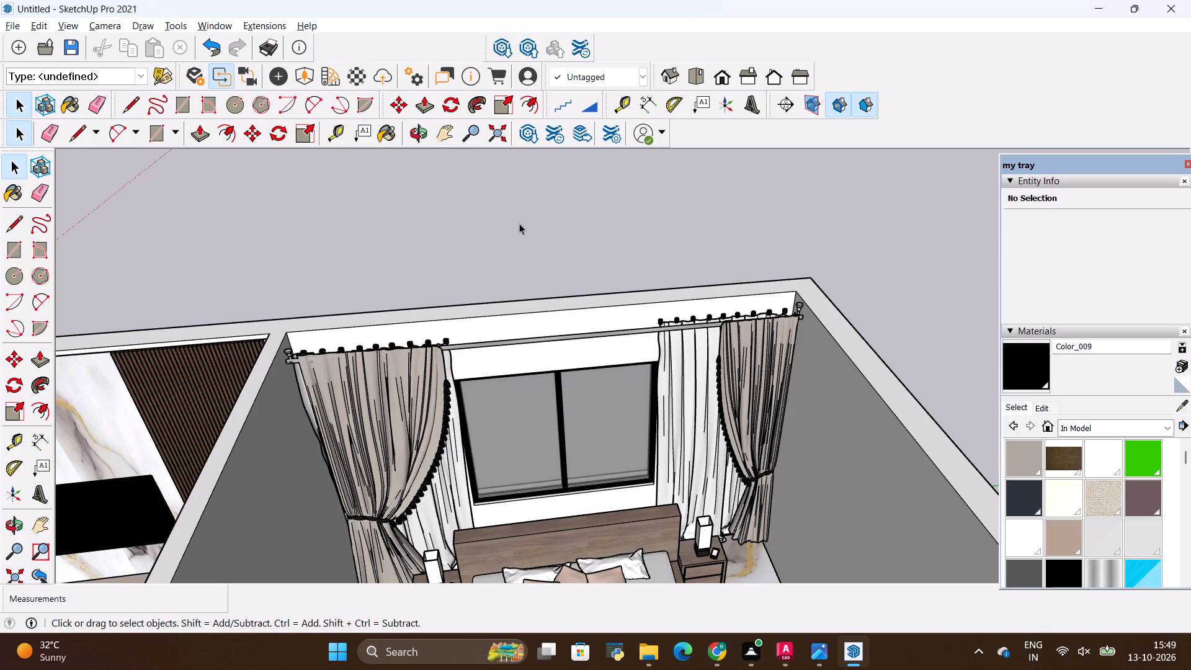
key("space")
left_click(519, 223)
scroll(519, 223, "down", 4)
scroll(560, 290, "up", 3)
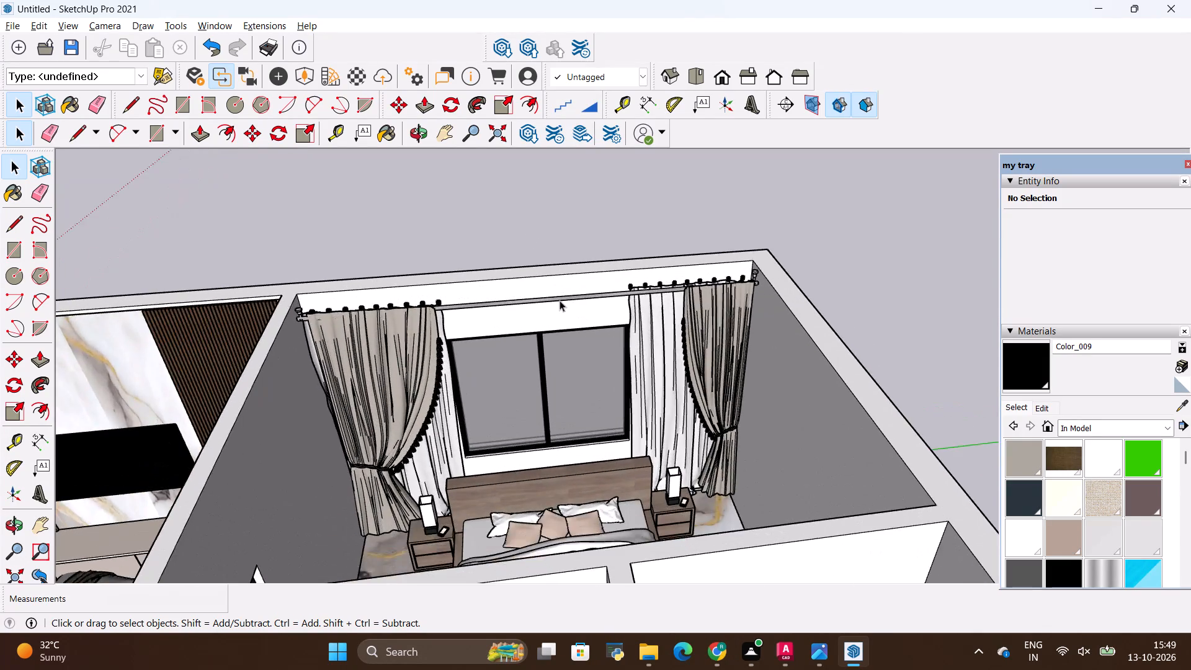
scroll(560, 300, "up", 1)
middle_click_drag(560, 300, 527, 236)
middle_click(527, 236)
scroll(392, 261, "up", 5)
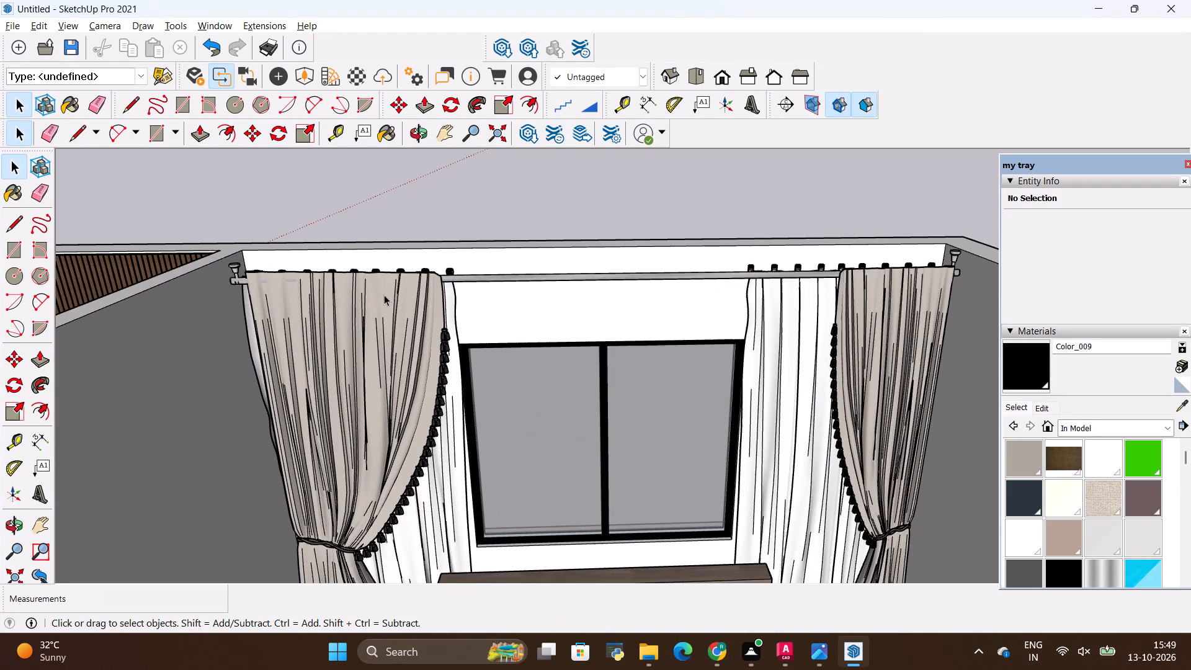
middle_click_drag(384, 293, 402, 347)
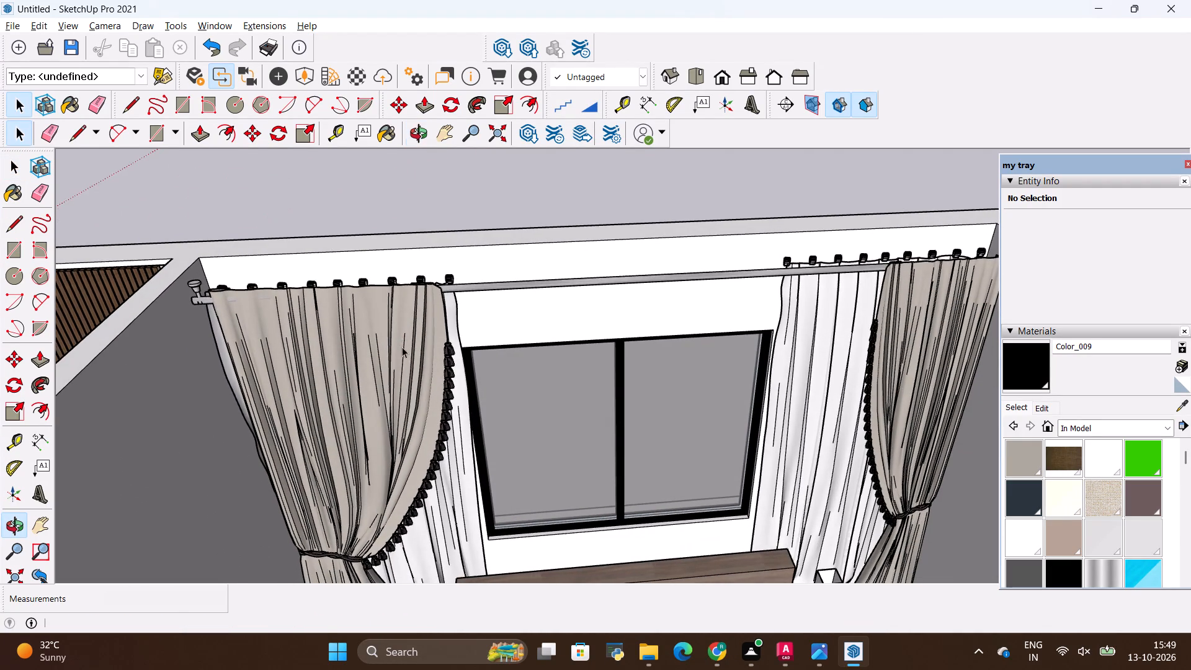
scroll(623, 249, "up", 5)
scroll(627, 306, "up", 1)
middle_click_drag(627, 305, 597, 233)
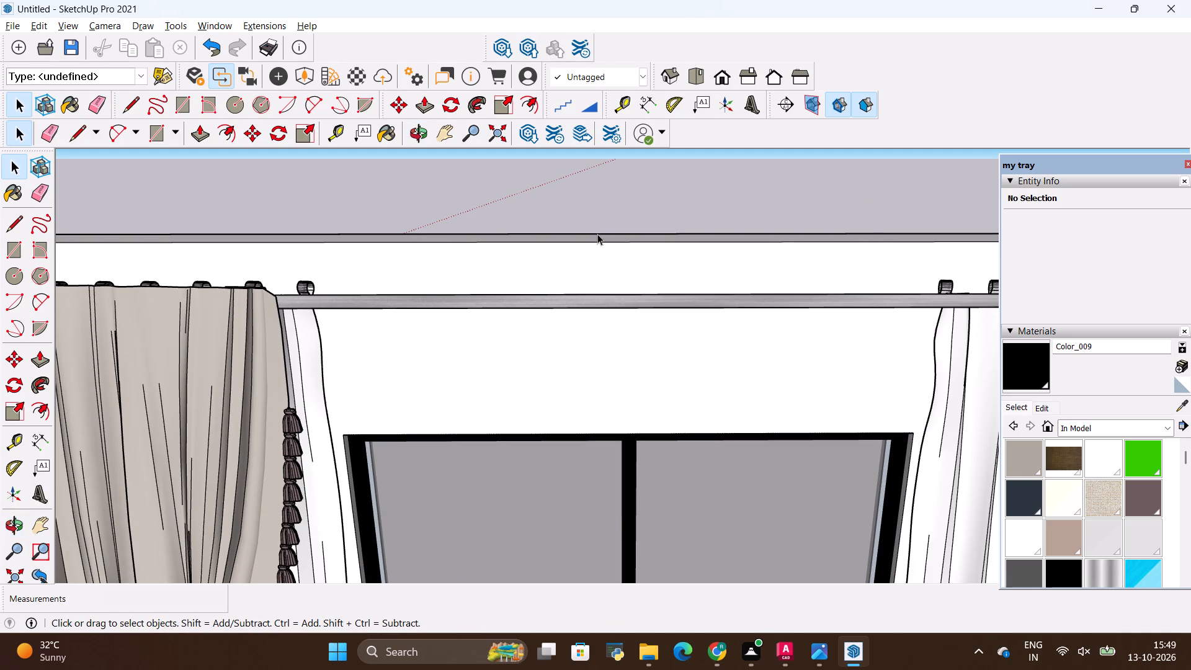
scroll(889, 259, "down", 4)
middle_click_drag(1006, 215, 940, 350)
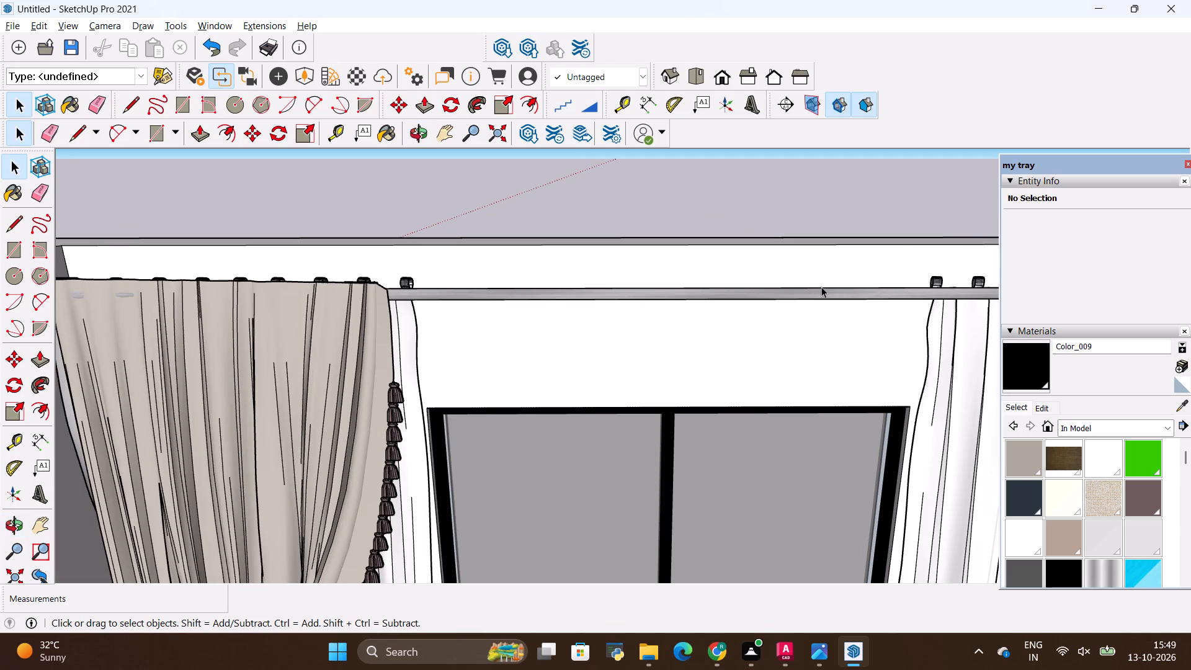
Examine the curtained bedroom and the adjoining TV hall over the wall tops from several oblique angles.
middle_click_drag(819, 287, 806, 336)
key("space")
left_click(726, 210)
scroll(726, 226, "down", 10)
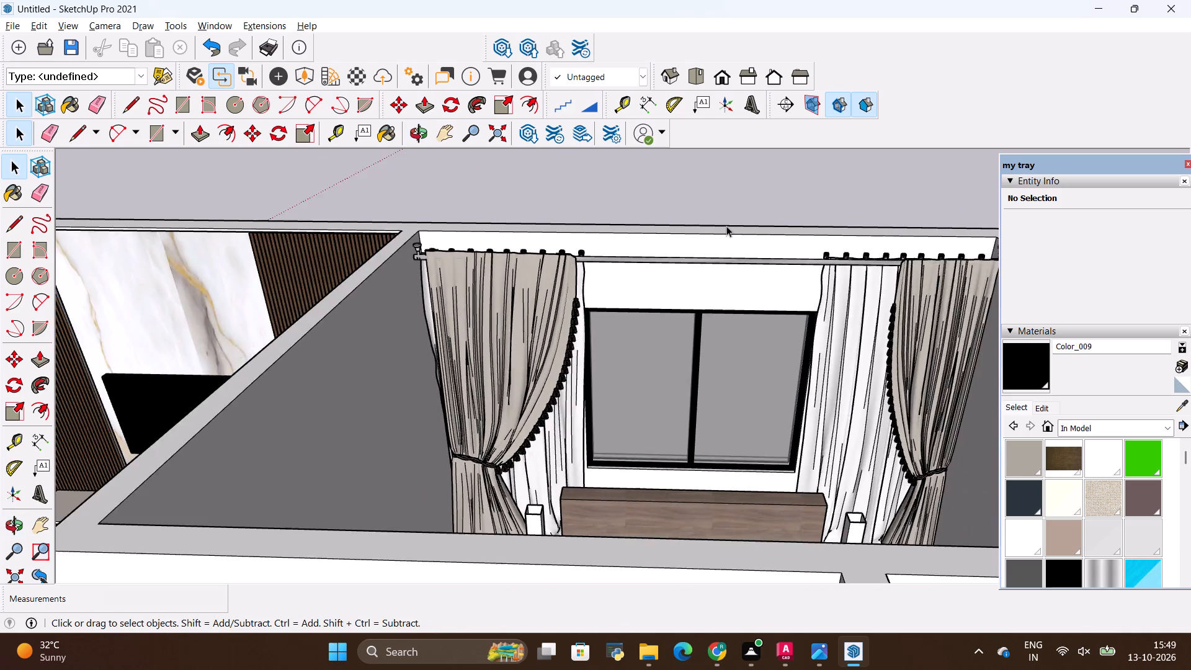
scroll(726, 226, "down", 12)
middle_click_drag(669, 264, 643, 288)
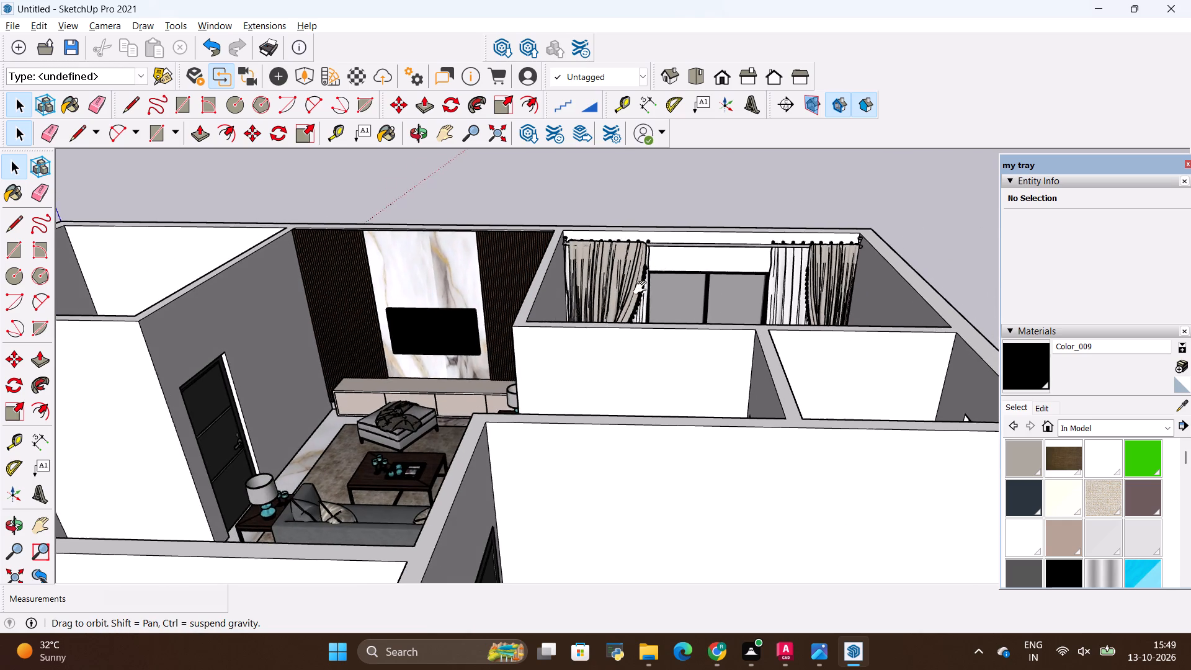
middle_click_drag(643, 288, 620, 266)
middle_click_drag(622, 266, 564, 365)
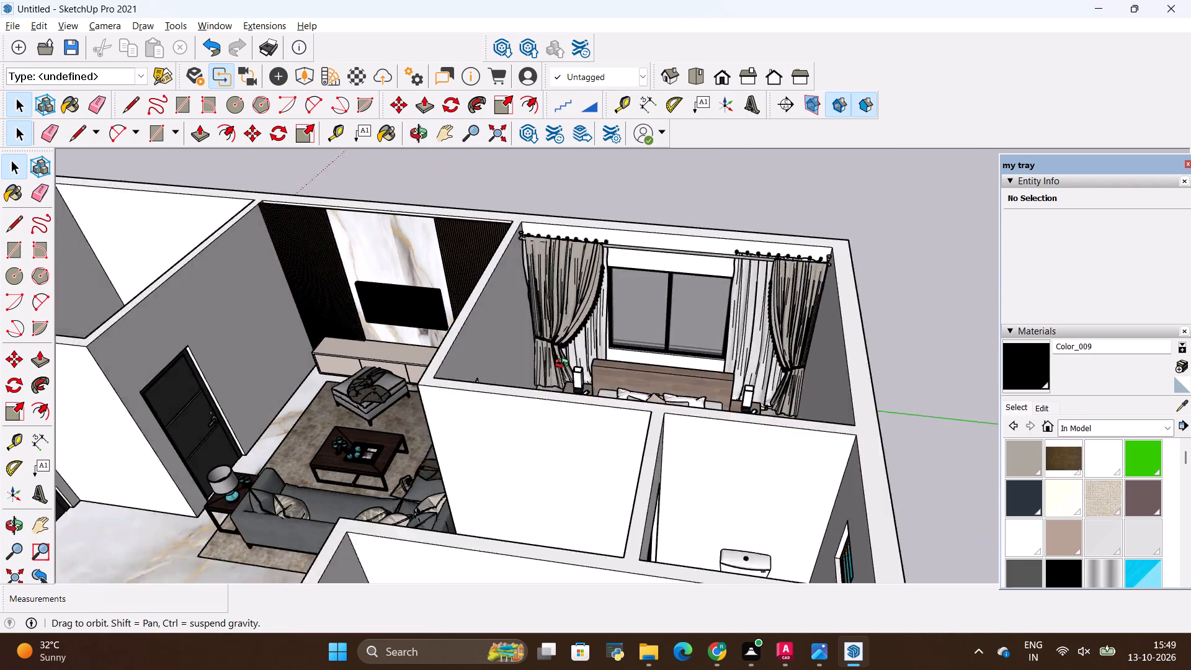
middle_click_drag(564, 365, 642, 323)
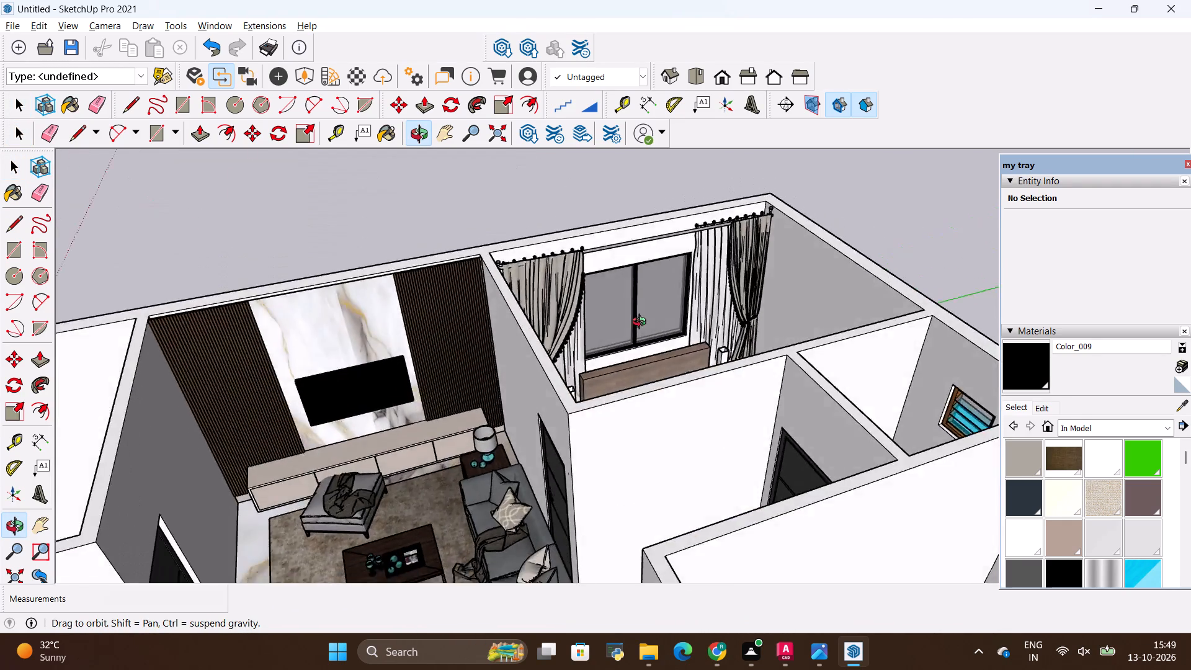
middle_click_drag(642, 323, 553, 316)
scroll(665, 146, "up", 9)
key("space")
left_click(708, 195)
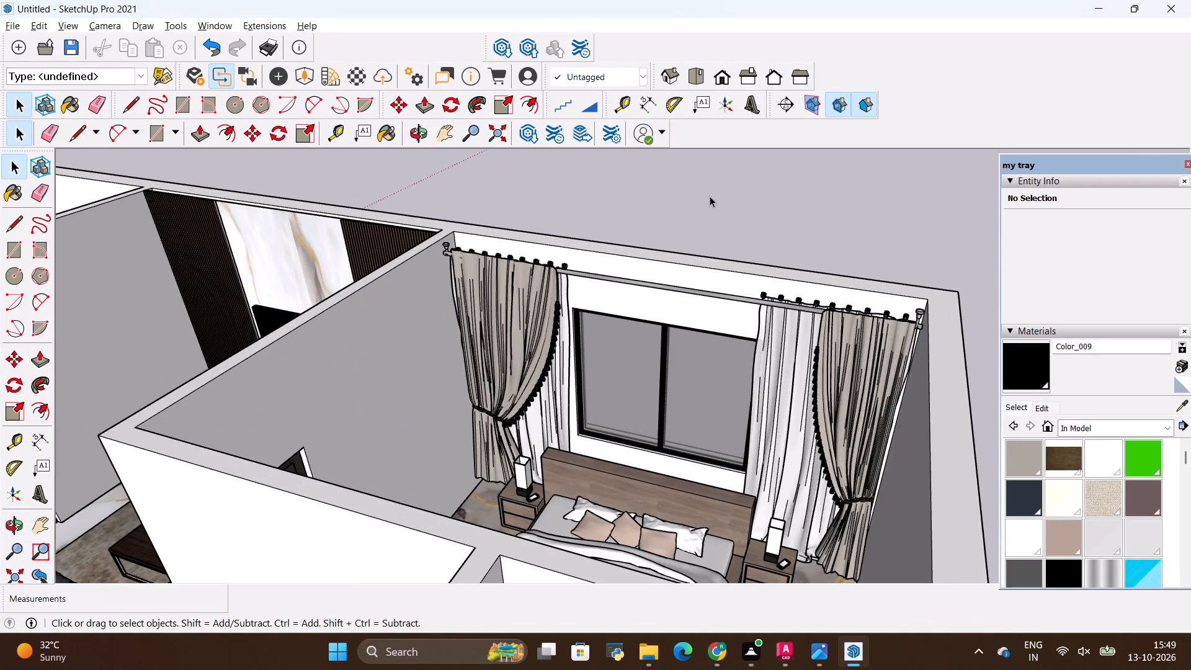
Examine the bedroom's curtains, bed and side tables from above, in relation to the TV hall and bathroom.
scroll(710, 195, "down", 4)
middle_click_drag(543, 310, 604, 354)
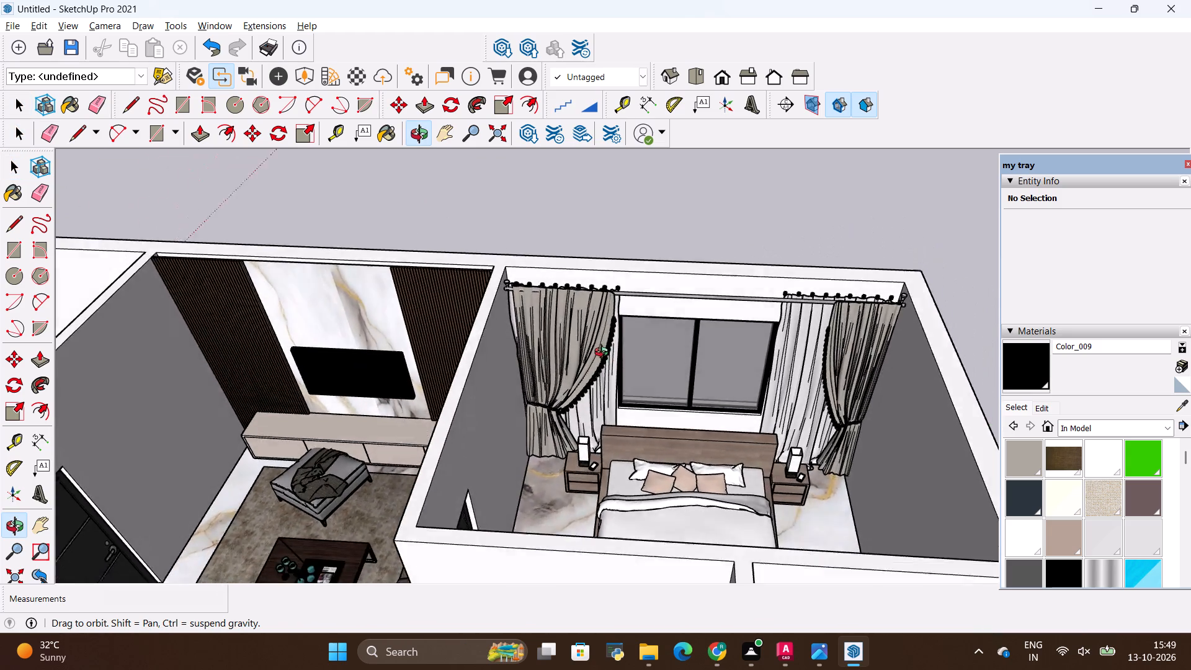
middle_click_drag(604, 354, 608, 329)
scroll(560, 336, "down", 6)
scroll(878, 354, "up", 2)
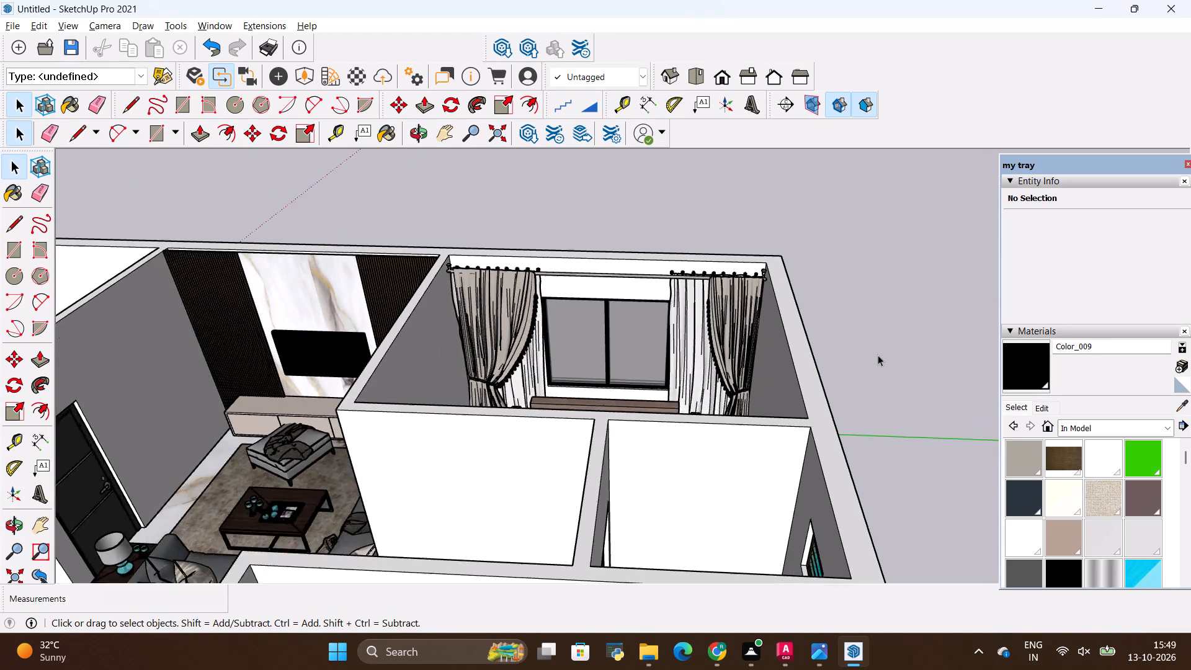
scroll(878, 355, "up", 2)
middle_click_drag(711, 337, 738, 358)
scroll(738, 358, "down", 8)
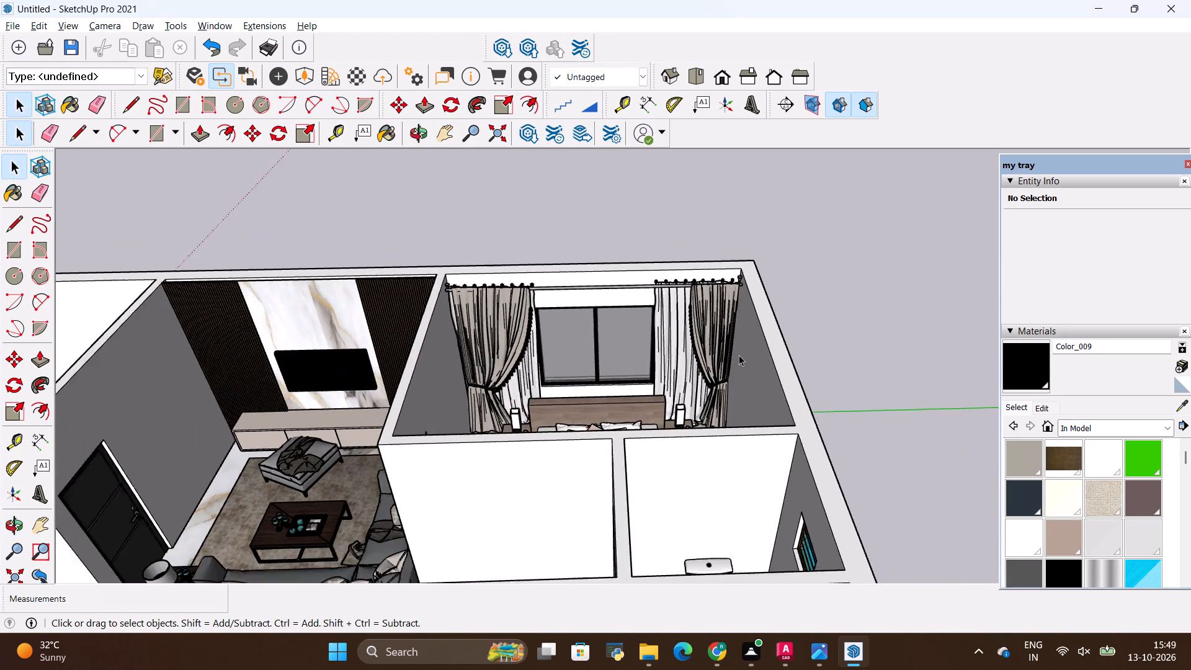
scroll(739, 355, "down", 1)
middle_click_drag(697, 354, 695, 424)
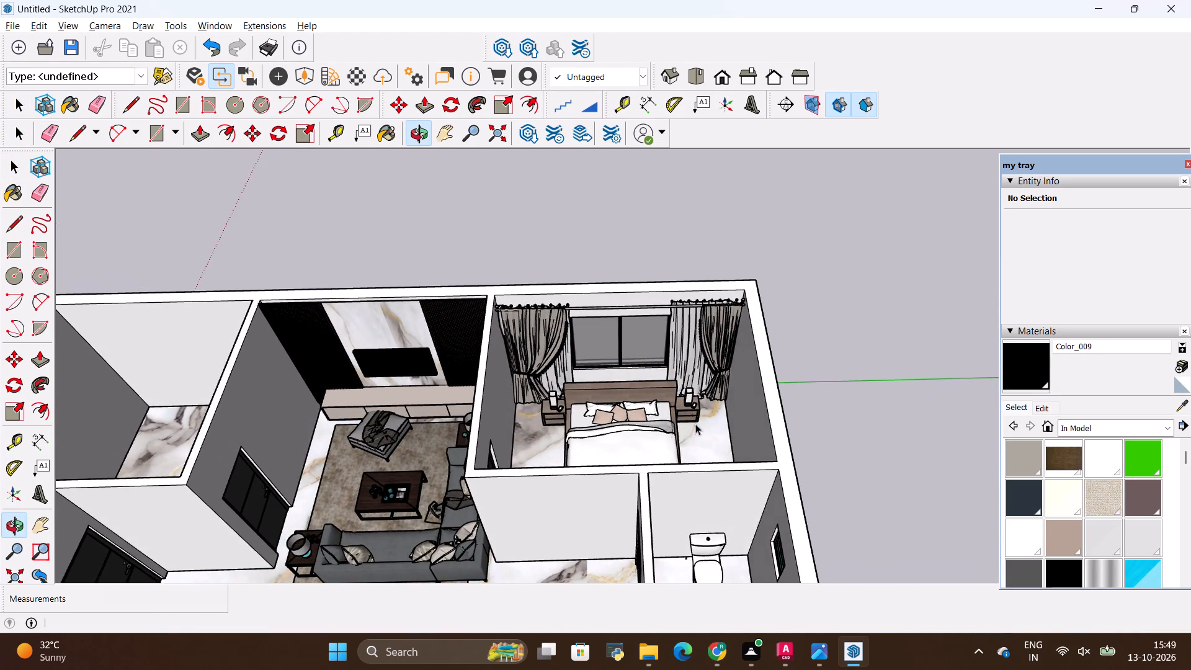
scroll(628, 376, "up", 9)
scroll(623, 376, "down", 4)
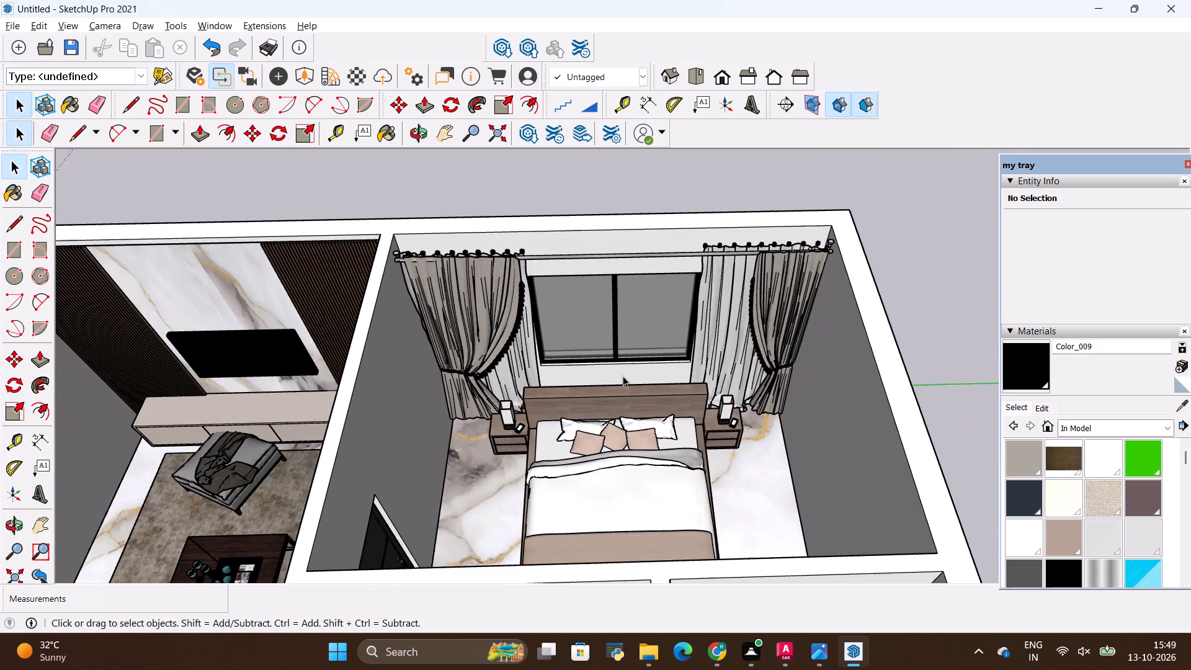
scroll(623, 376, "down", 8)
scroll(636, 478, "up", 5)
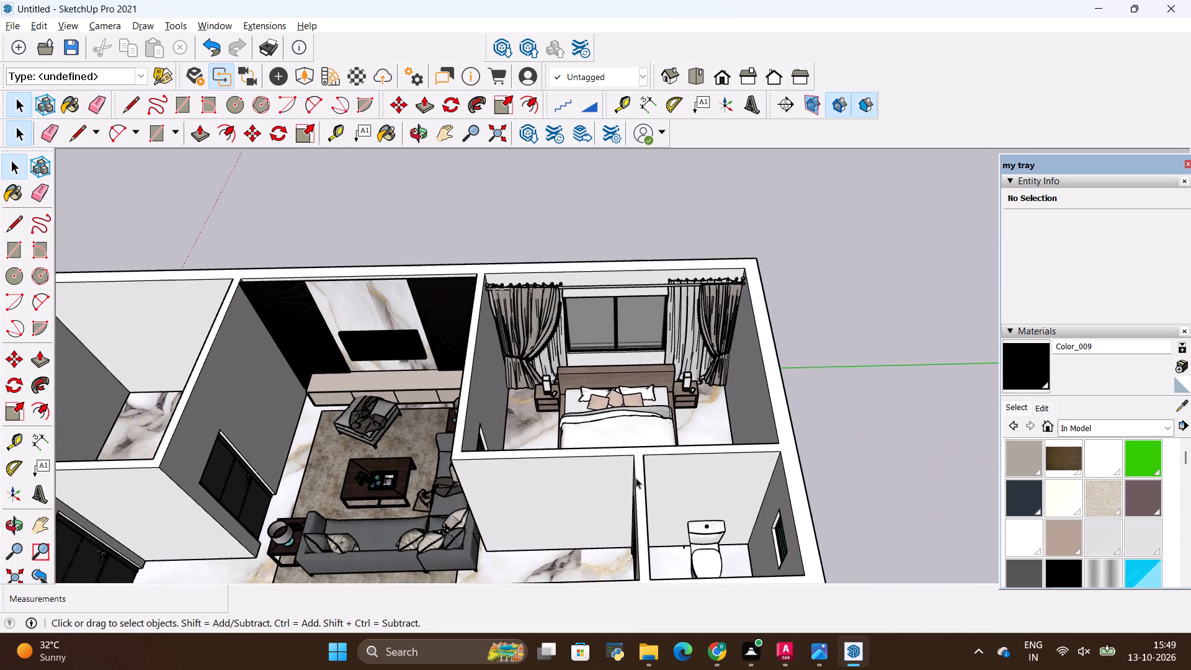
Examine the bedroom's window wall over the partitions, then closer around the curtain rod, window and headboard.
scroll(636, 478, "up", 9)
middle_click_drag(637, 487, 623, 313)
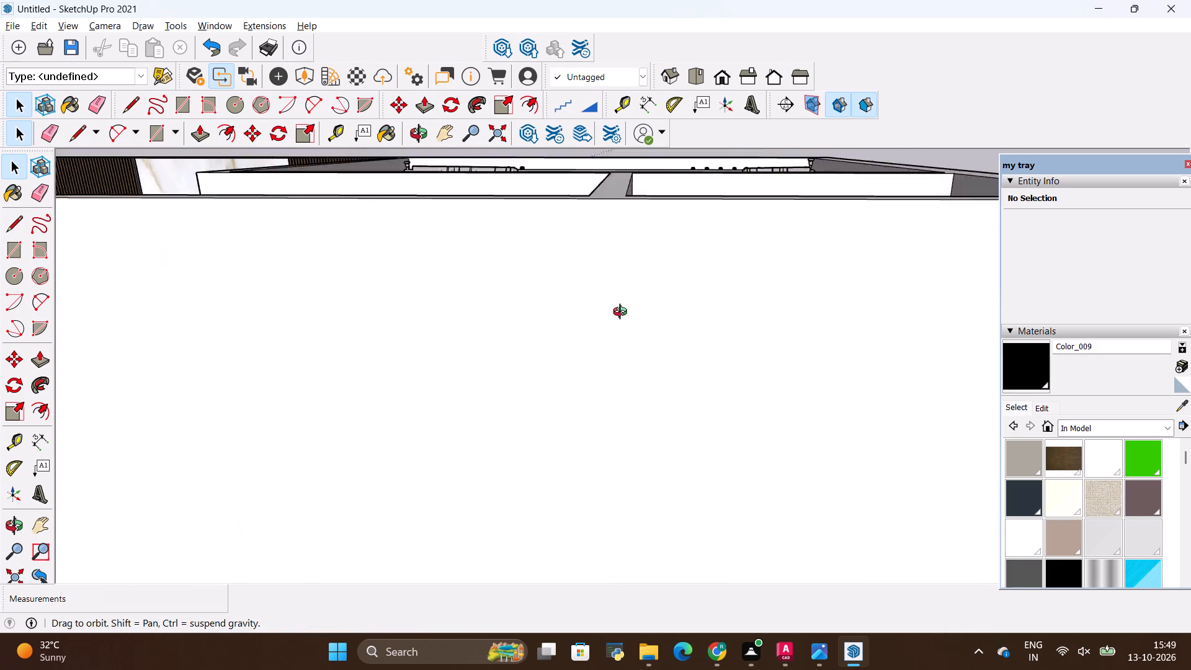
middle_click_drag(623, 313, 650, 414)
scroll(651, 409, "down", 9)
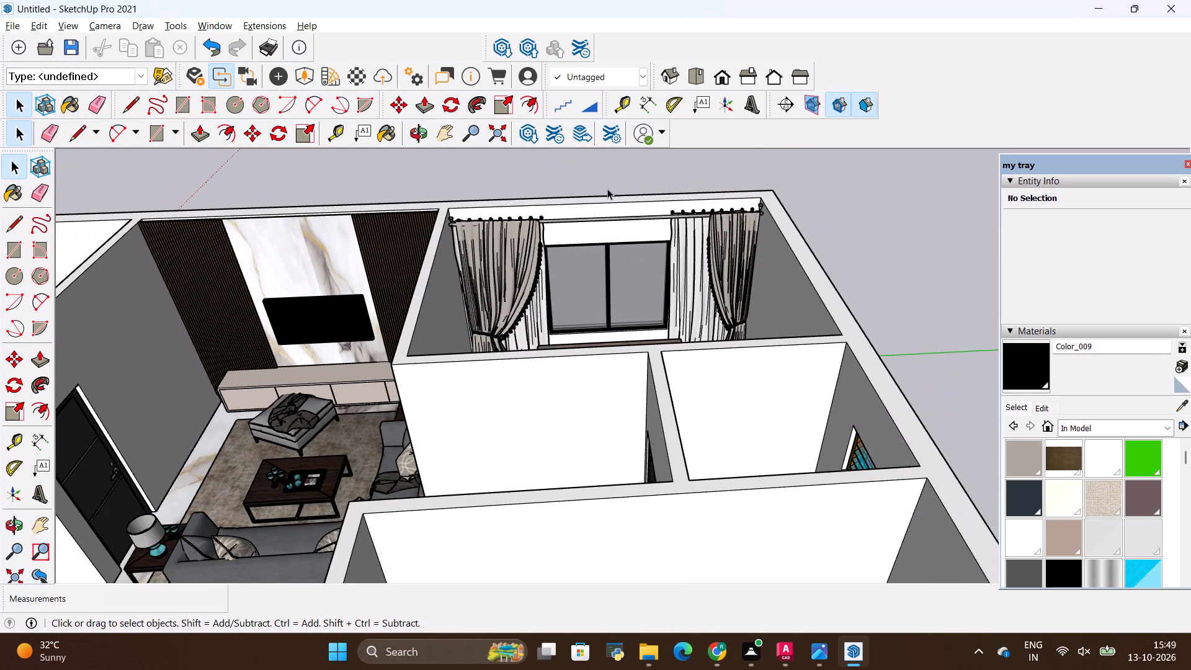
scroll(598, 170, "up", 5)
scroll(598, 177, "down", 3)
scroll(617, 238, "up", 2)
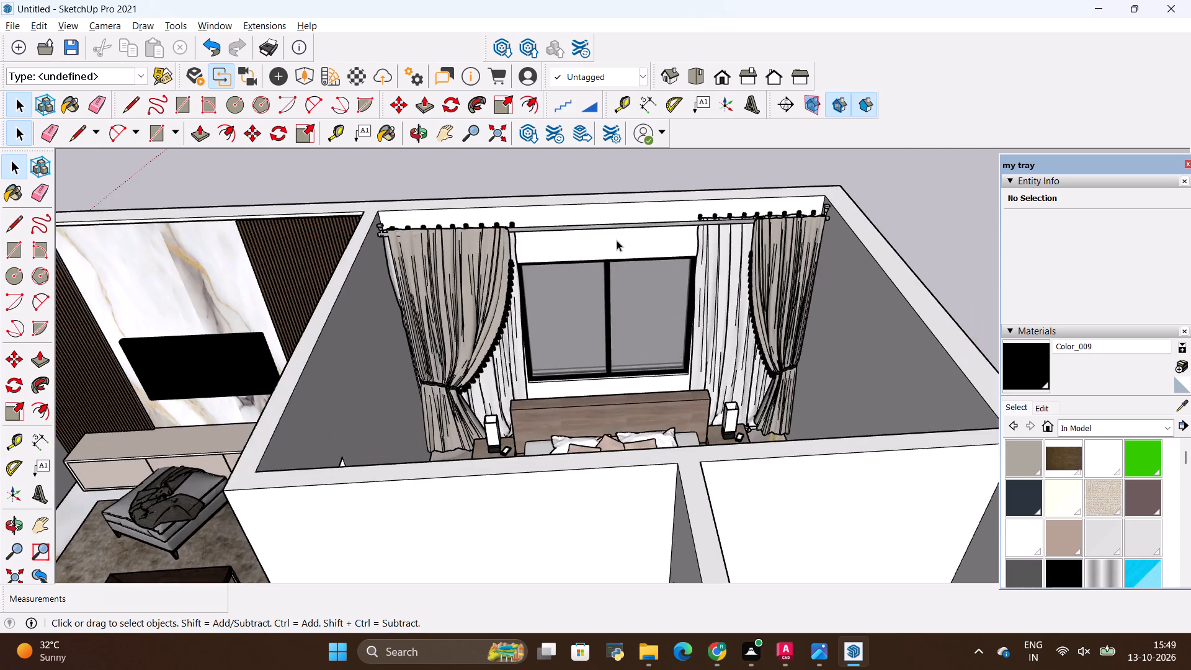
scroll(617, 240, "up", 2)
scroll(521, 235, "down", 3)
middle_click_drag(567, 248, 556, 267)
scroll(511, 199, "up", 6)
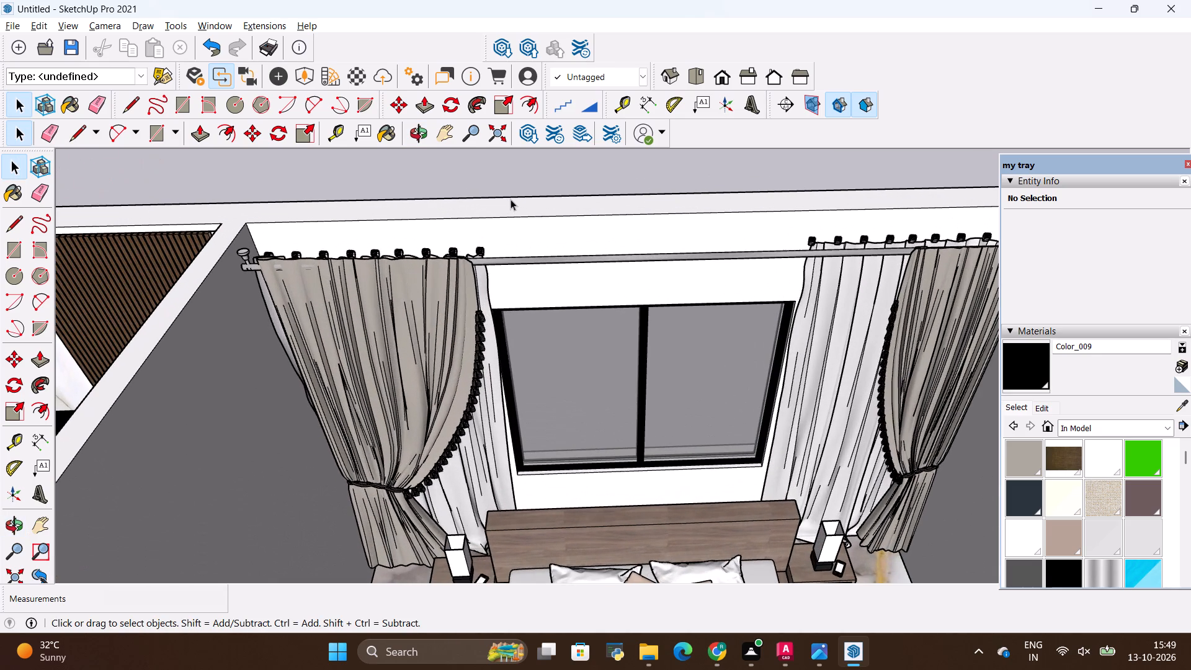
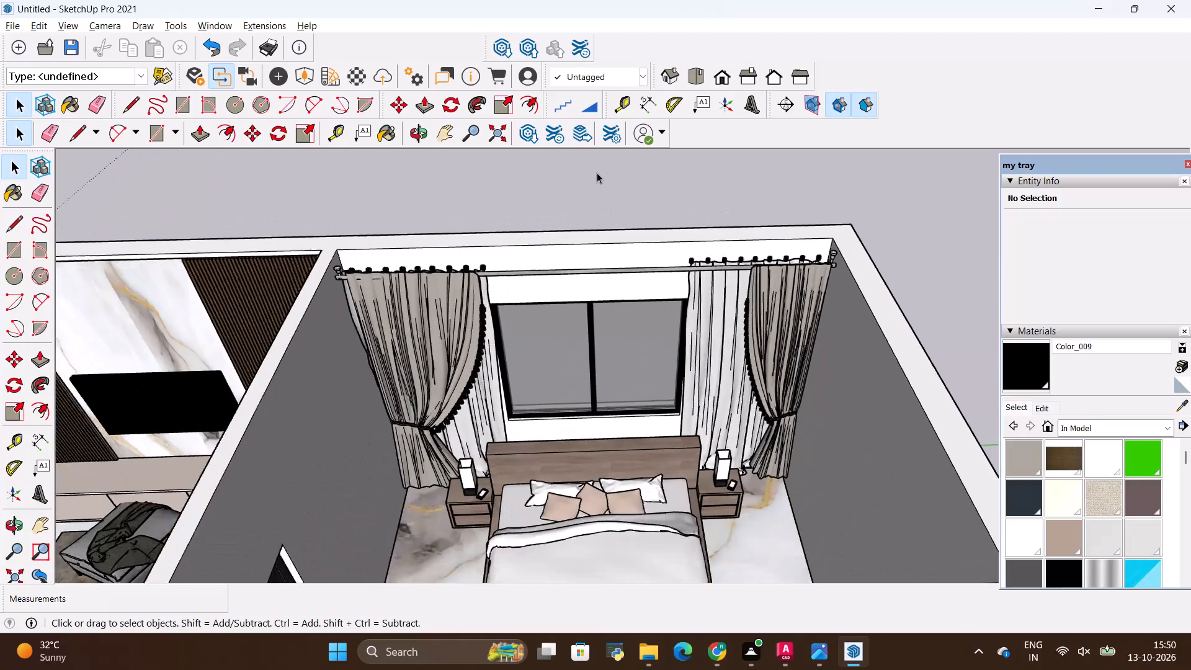
Examine the bedroom's curtains, window, bed and nightstands, and its placement beside the living room and bathroom, from several angles.
key("space")
left_click(599, 185)
scroll(599, 185, "down", 7)
middle_click_drag(599, 187, 596, 240)
scroll(584, 208, "up", 4)
key("space")
left_click(584, 207)
scroll(594, 190, "down", 4)
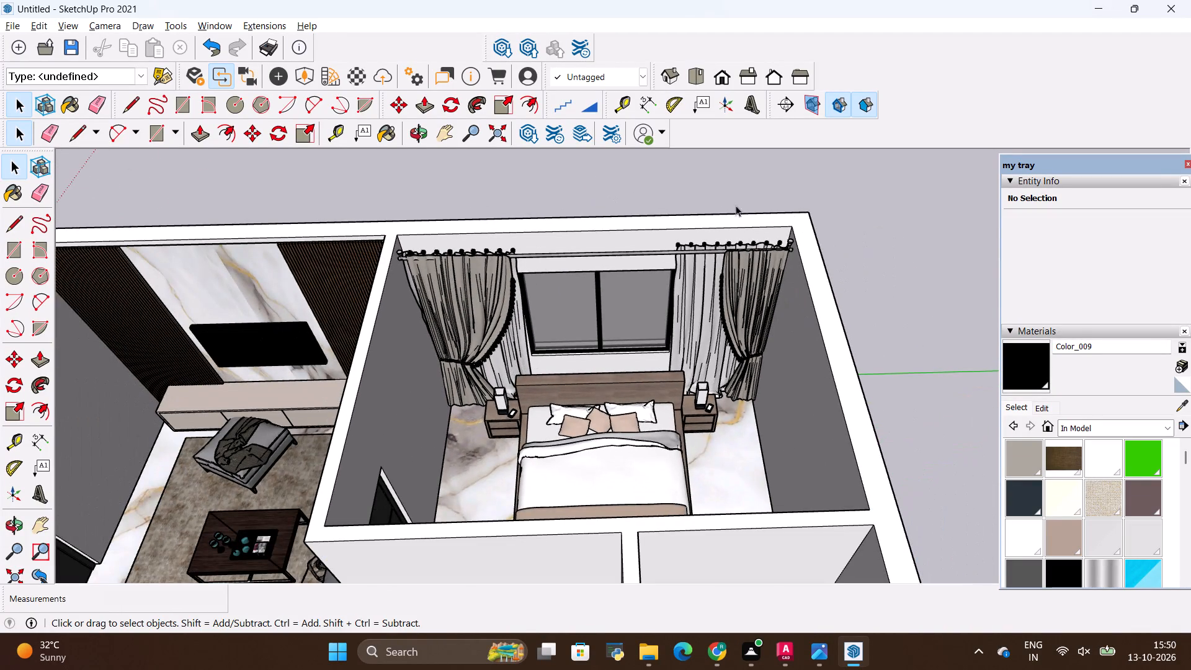
left_click(920, 300)
scroll(908, 300, "down", 4)
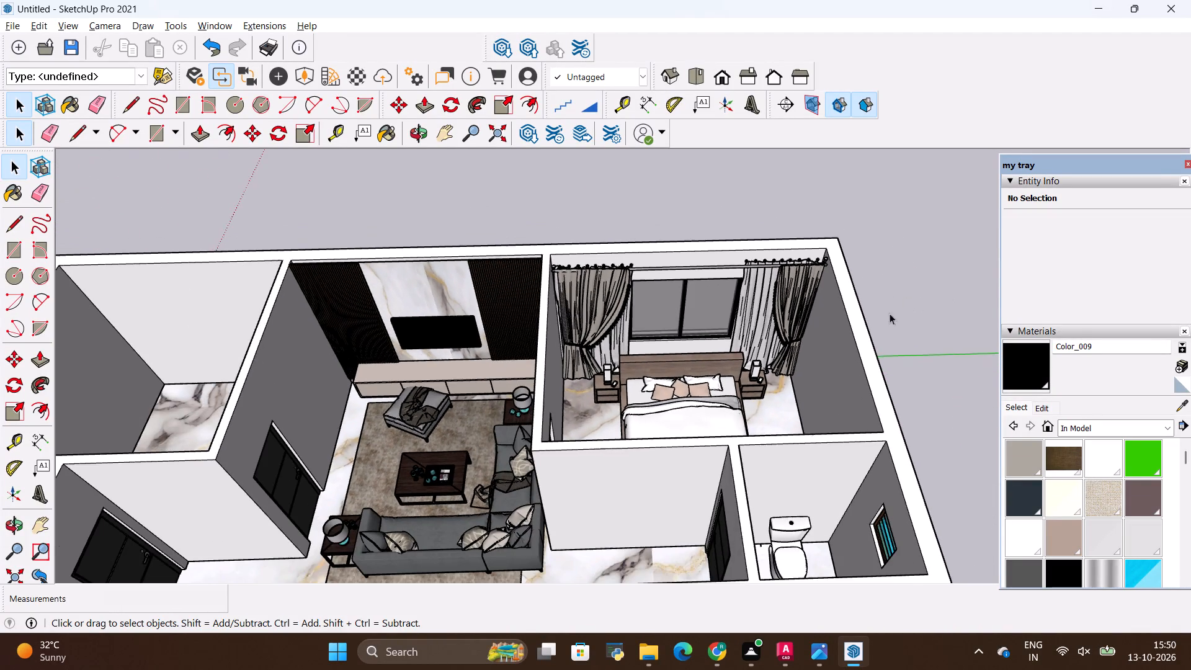
middle_click_drag(888, 358, 831, 298)
key("space")
left_click(932, 311)
scroll(784, 342, "up", 3)
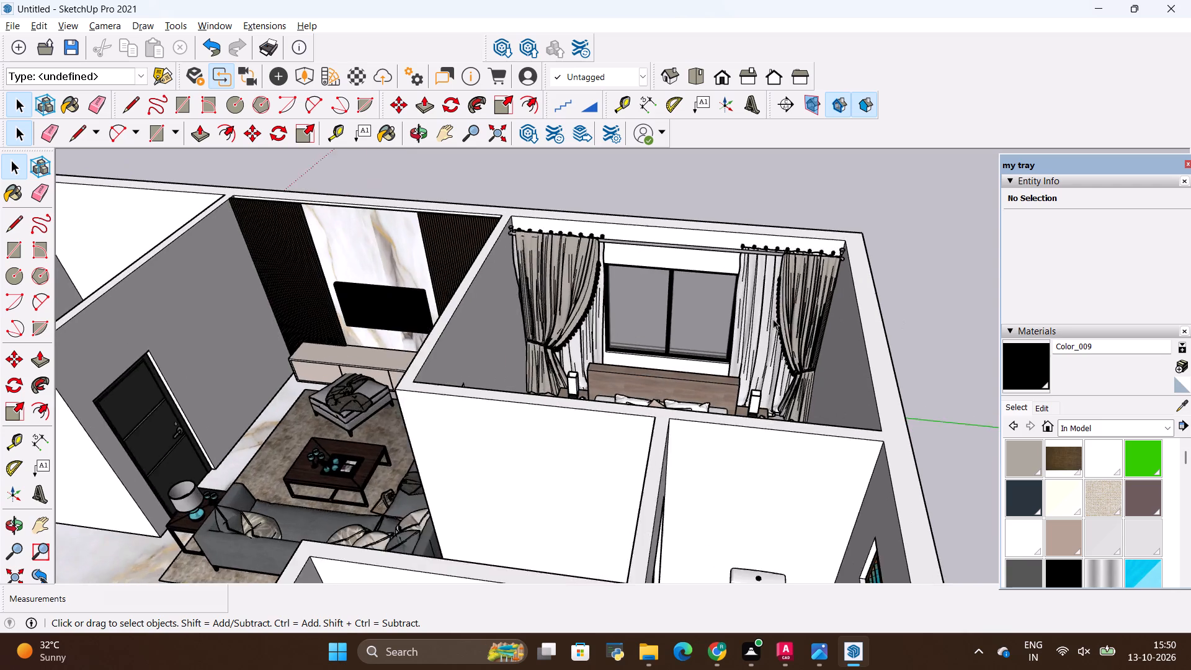
scroll(773, 319, "up", 2)
scroll(725, 301, "down", 5)
scroll(839, 226, "up", 3)
scroll(842, 244, "down", 4)
middle_click_drag(729, 365, 739, 377)
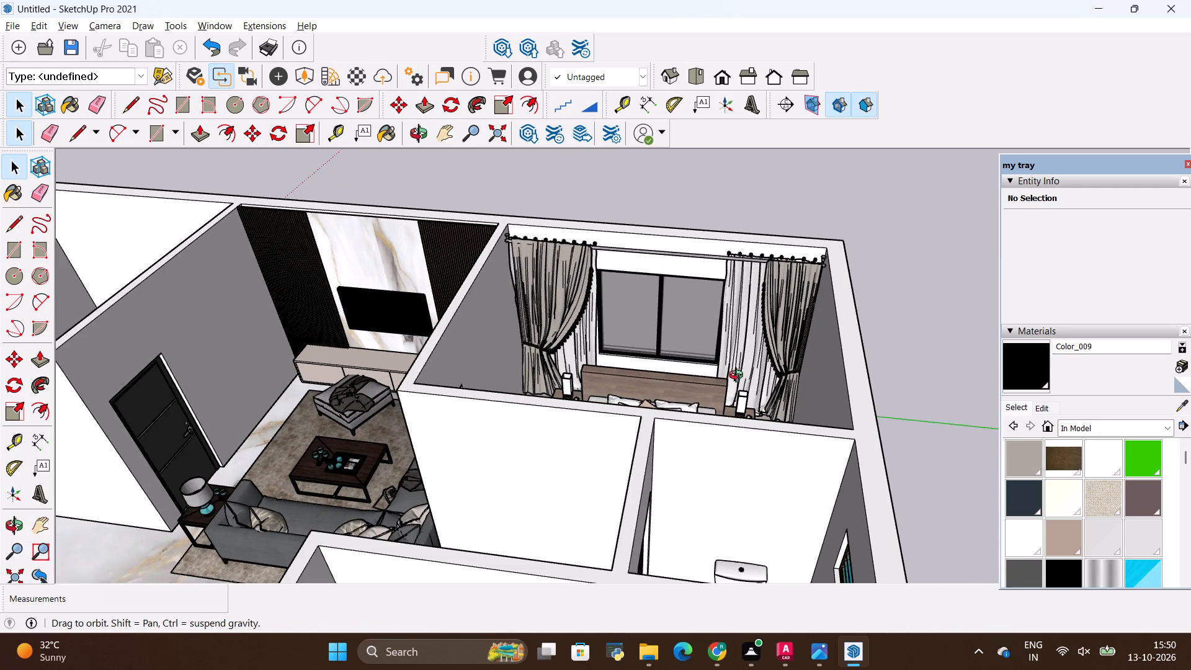
middle_click_drag(739, 377, 741, 400)
scroll(440, 347, "down", 2)
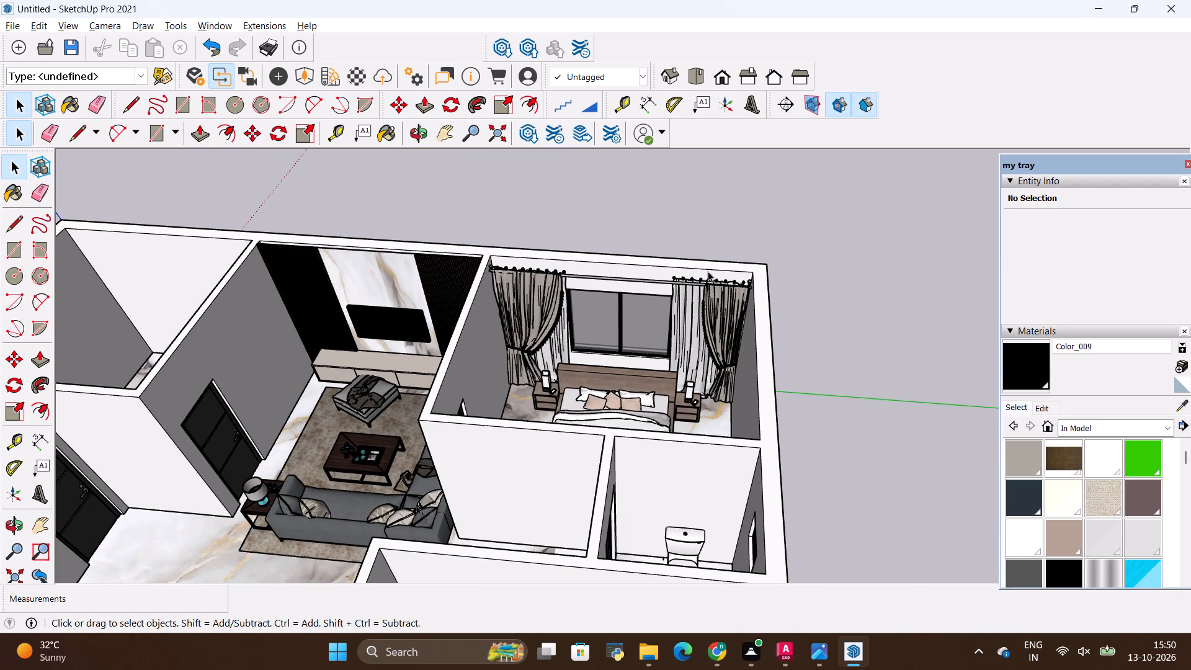
key("space")
left_click(818, 310)
scroll(840, 347, "up", 3)
scroll(840, 351, "down", 4)
middle_click_drag(841, 348, 860, 390)
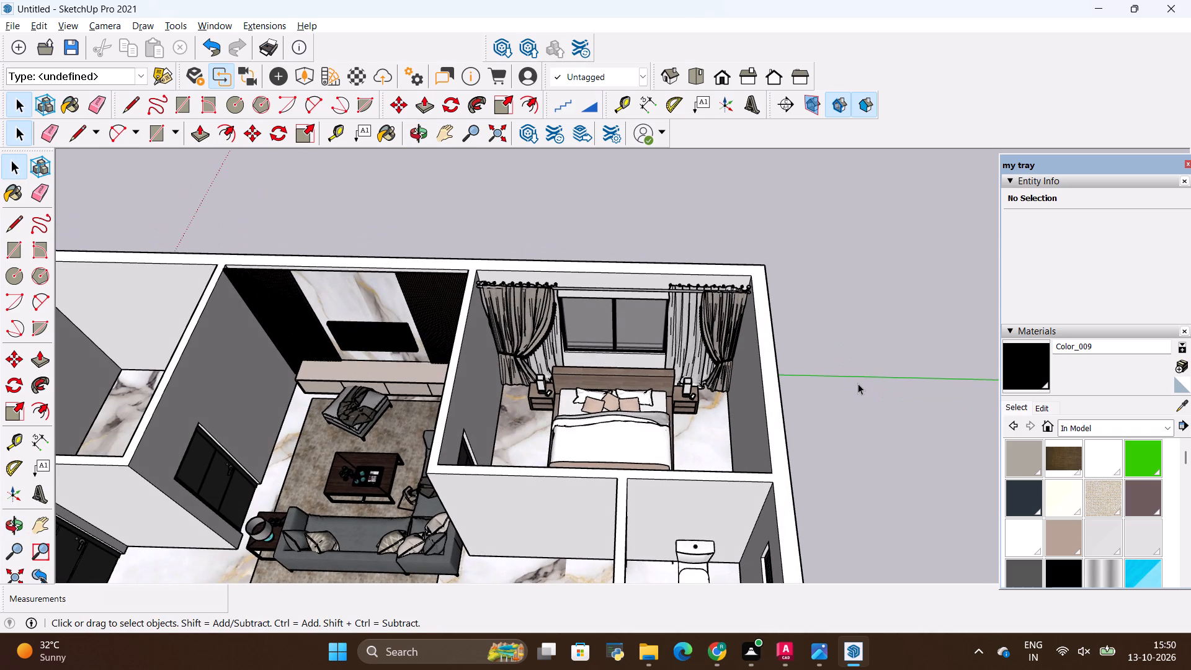
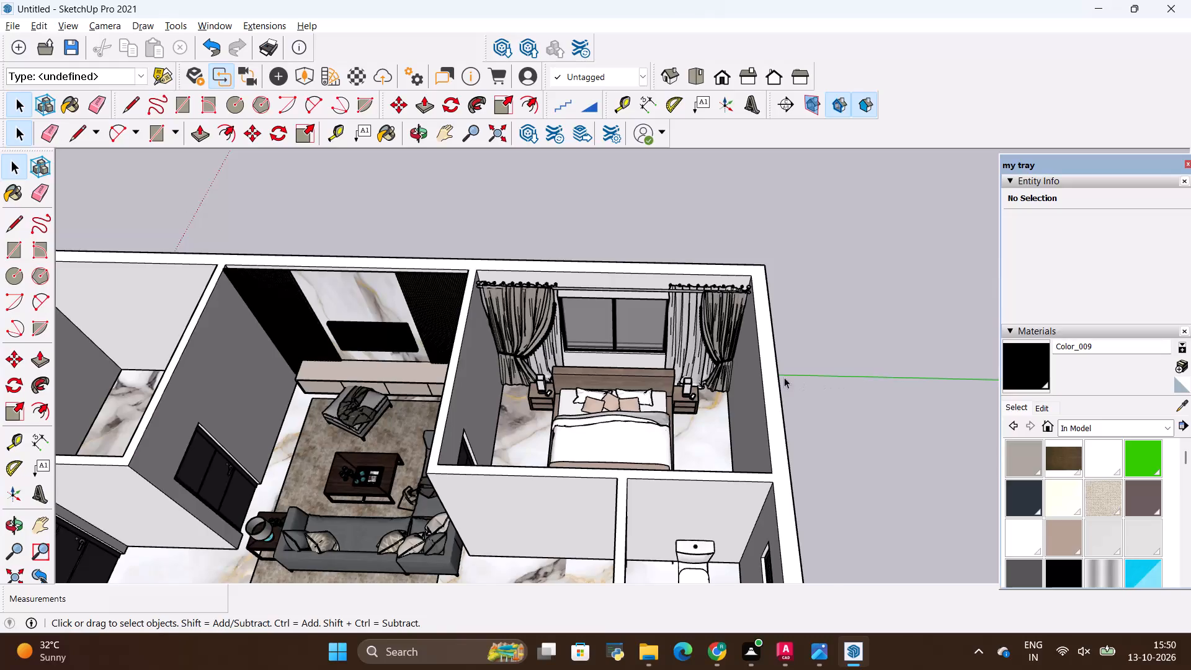
Examine the bedroom's bed, nightstands, curtains and window from above, together with the adjoining living room and bathroom.
key("space")
left_click(805, 291)
scroll(653, 391, "up", 2)
scroll(652, 391, "down", 2)
middle_click_drag(631, 391, 630, 398)
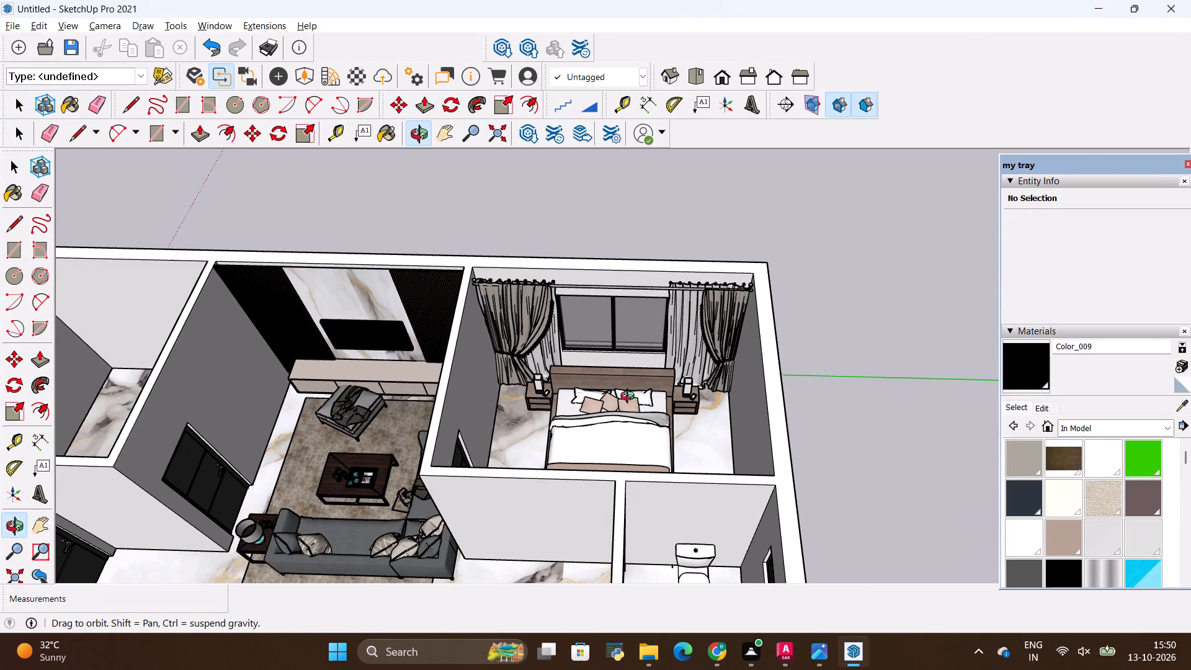
middle_click_drag(630, 398, 645, 375)
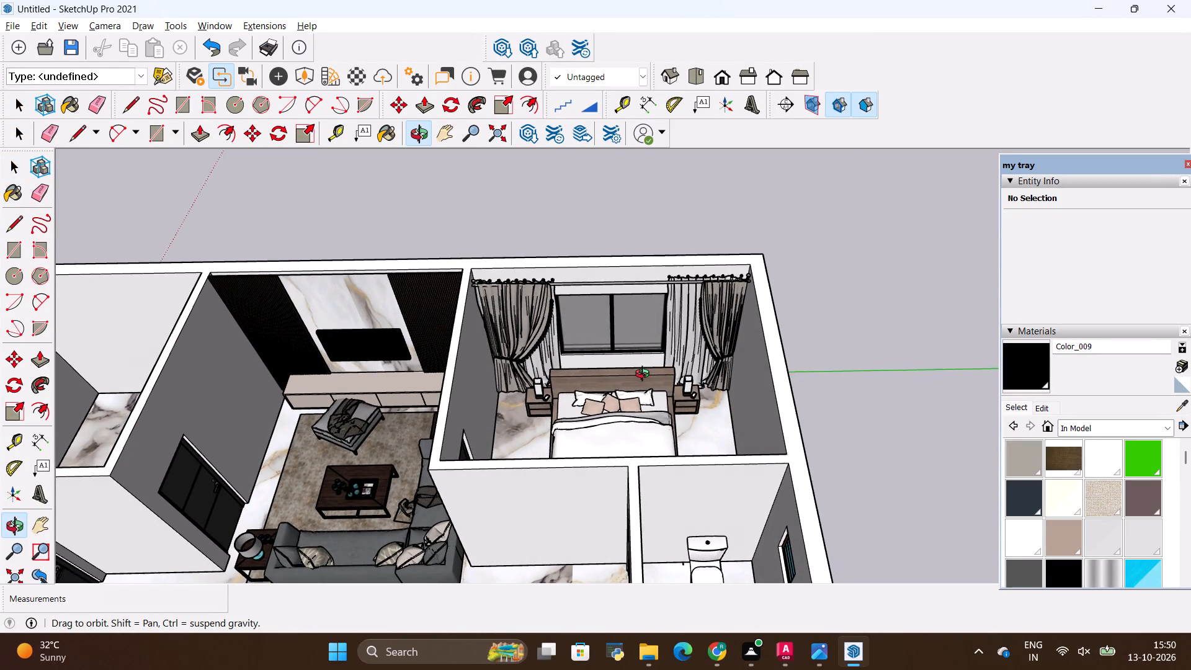
middle_click_drag(645, 375, 641, 376)
scroll(612, 370, "down", 1)
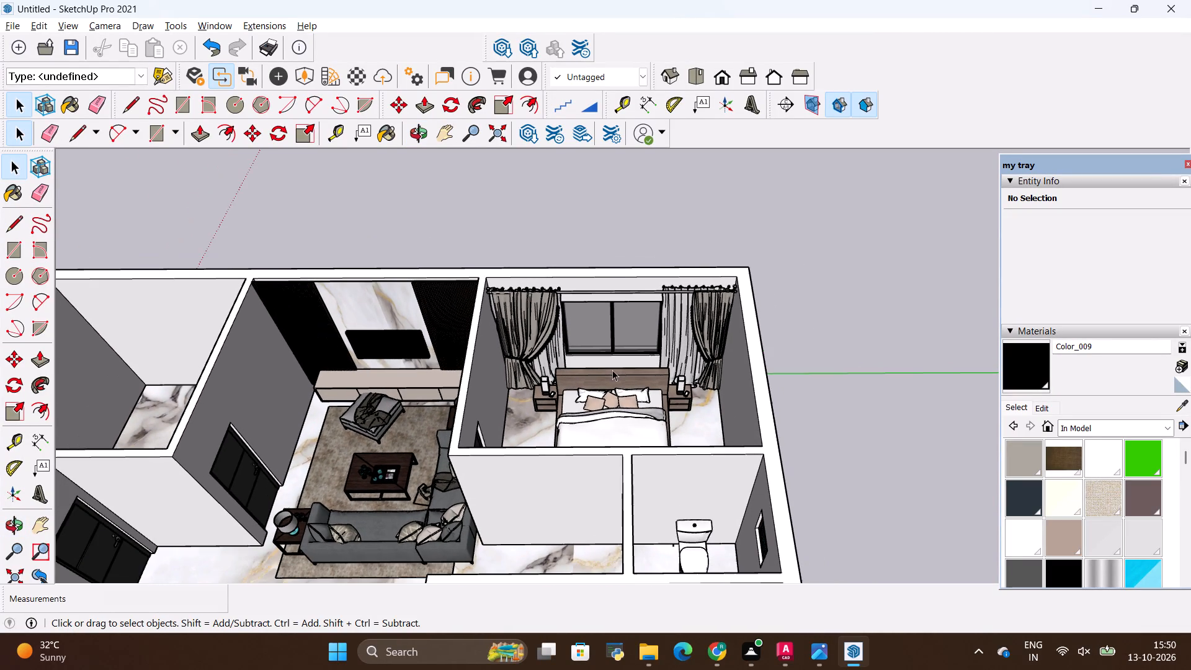
scroll(581, 316, "up", 3)
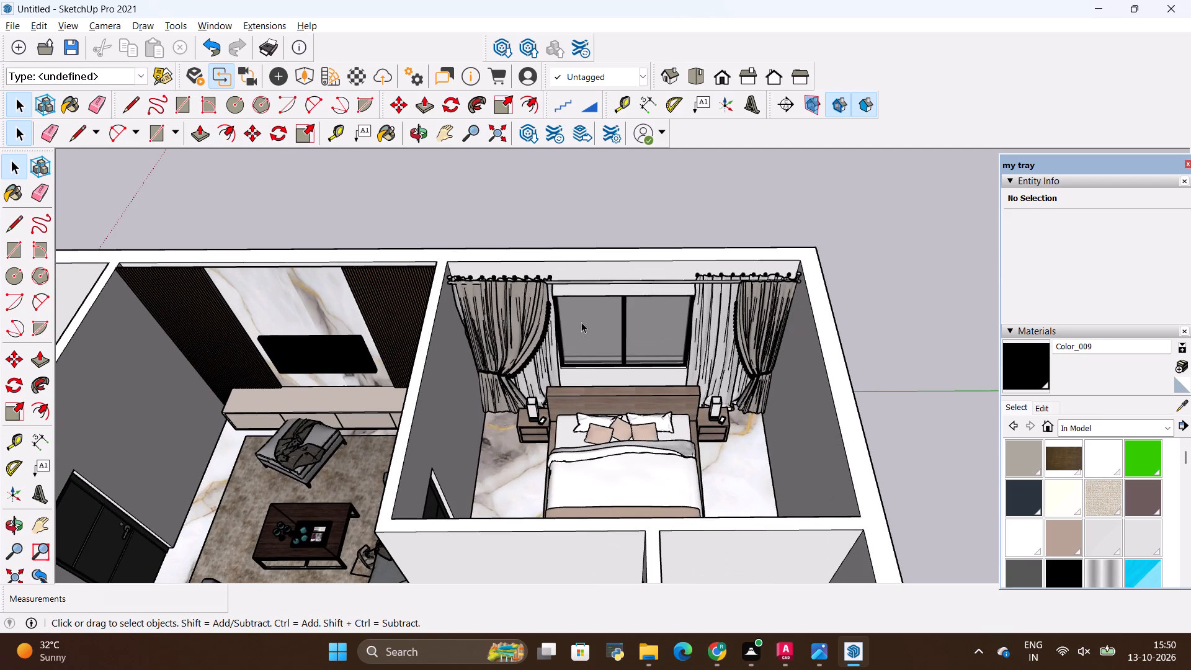
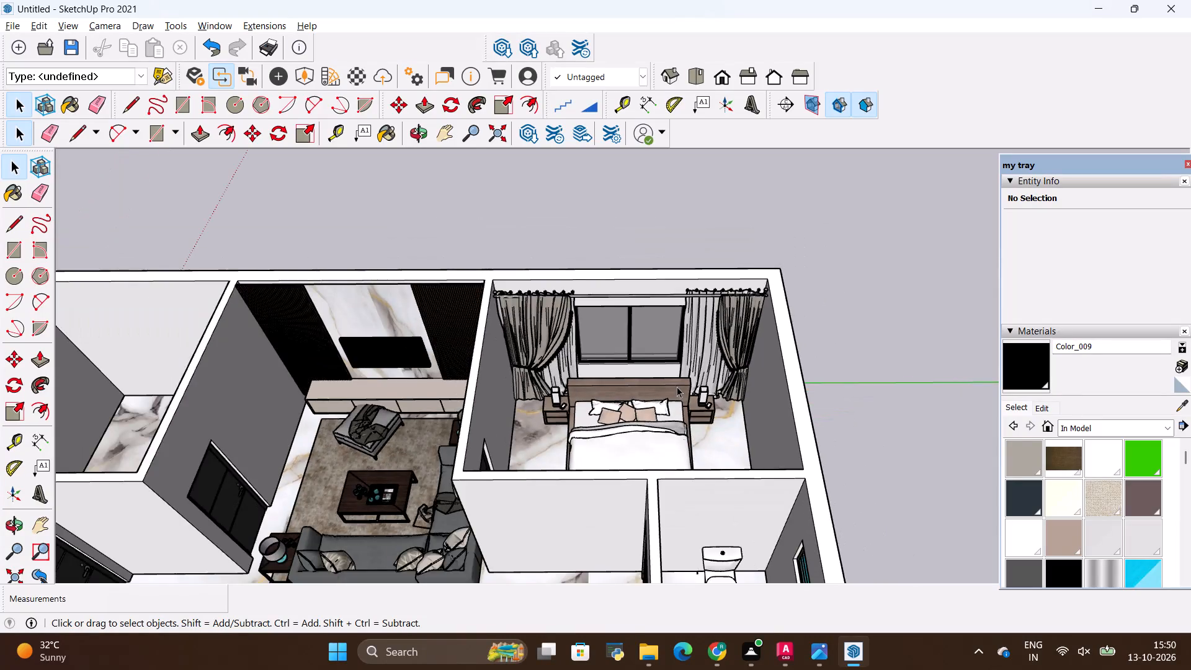
Examine the empty marble-floored room on the other side of the living room from above.
scroll(686, 369, "down", 6)
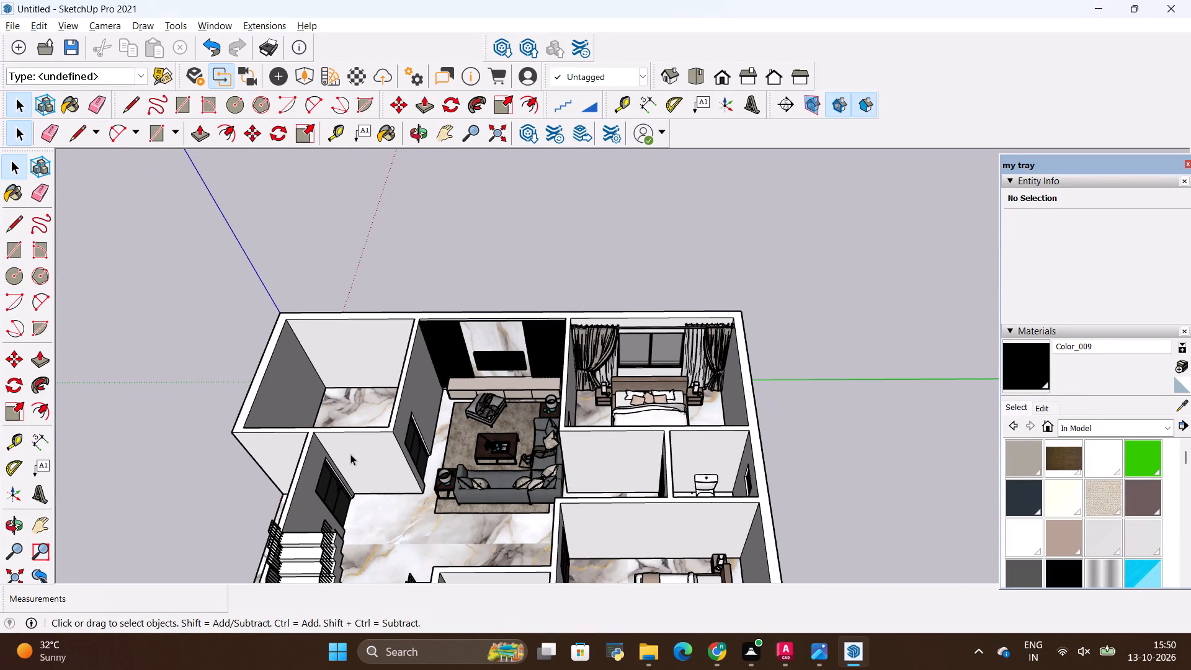
scroll(329, 420, "up", 3)
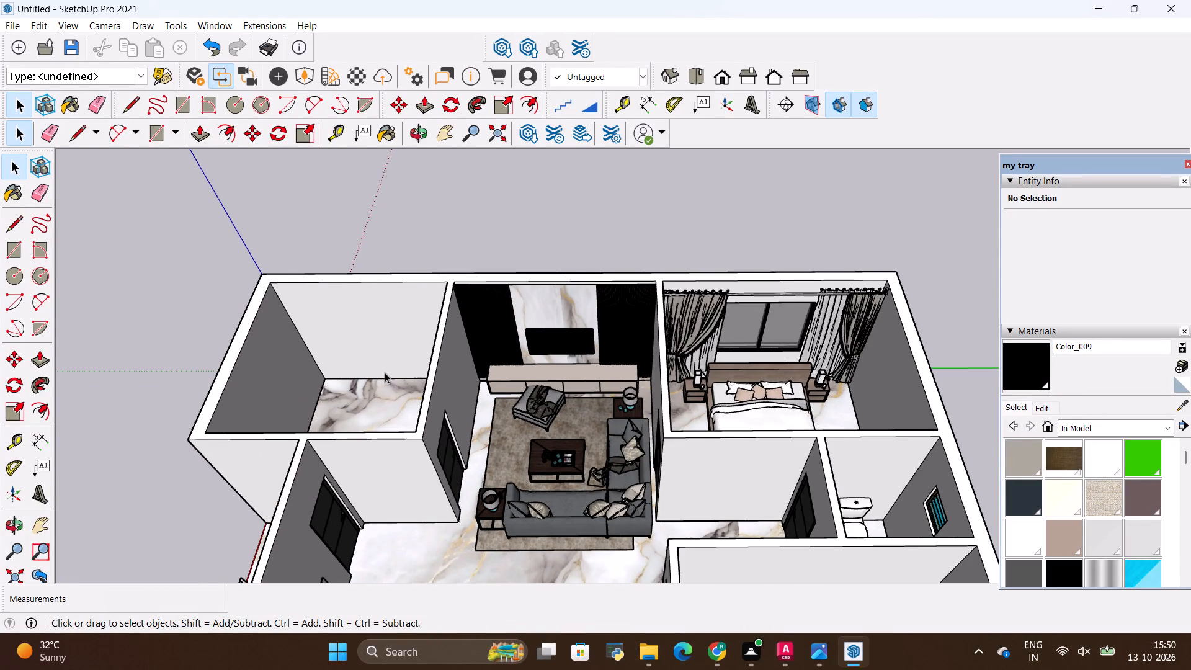
middle_click_drag(389, 369, 391, 402)
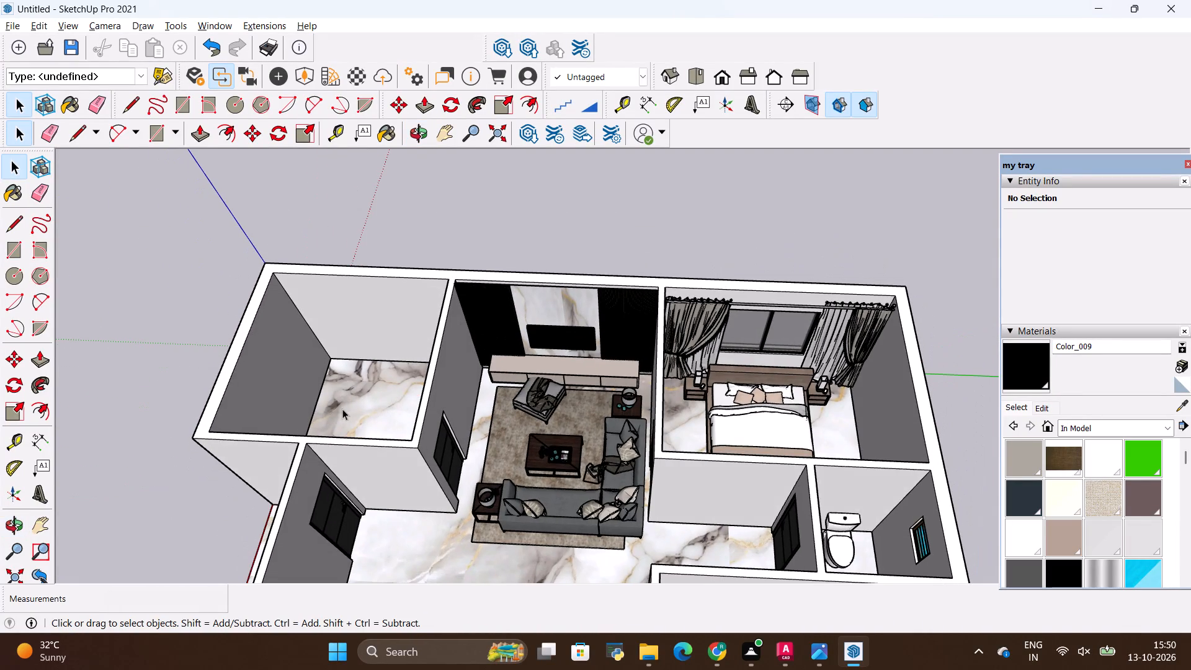
scroll(342, 408, "up", 4)
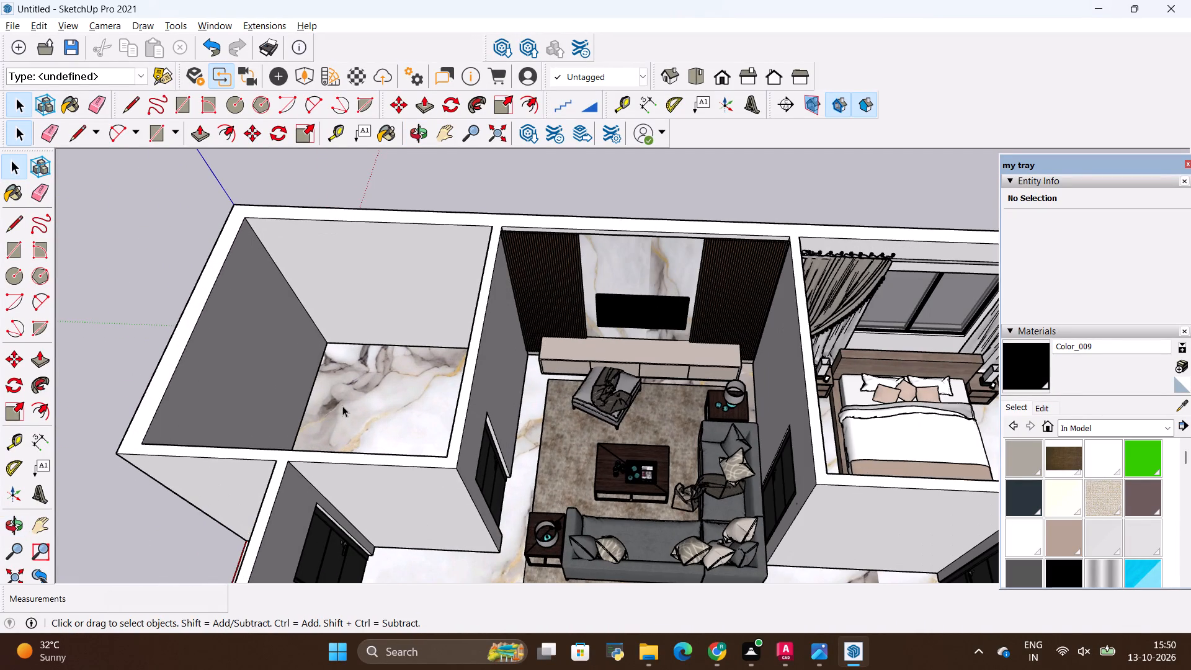
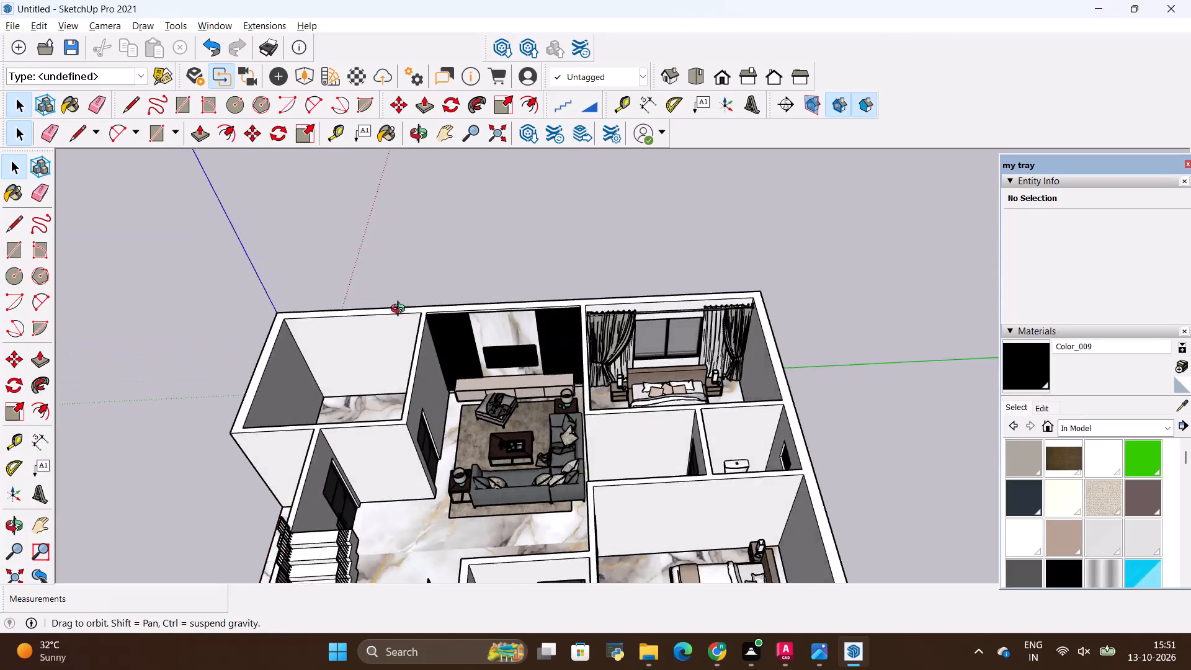
Examine the whole house model from above and from several sides, including the empty room, living room and staircase.
scroll(212, 373, "up", 2)
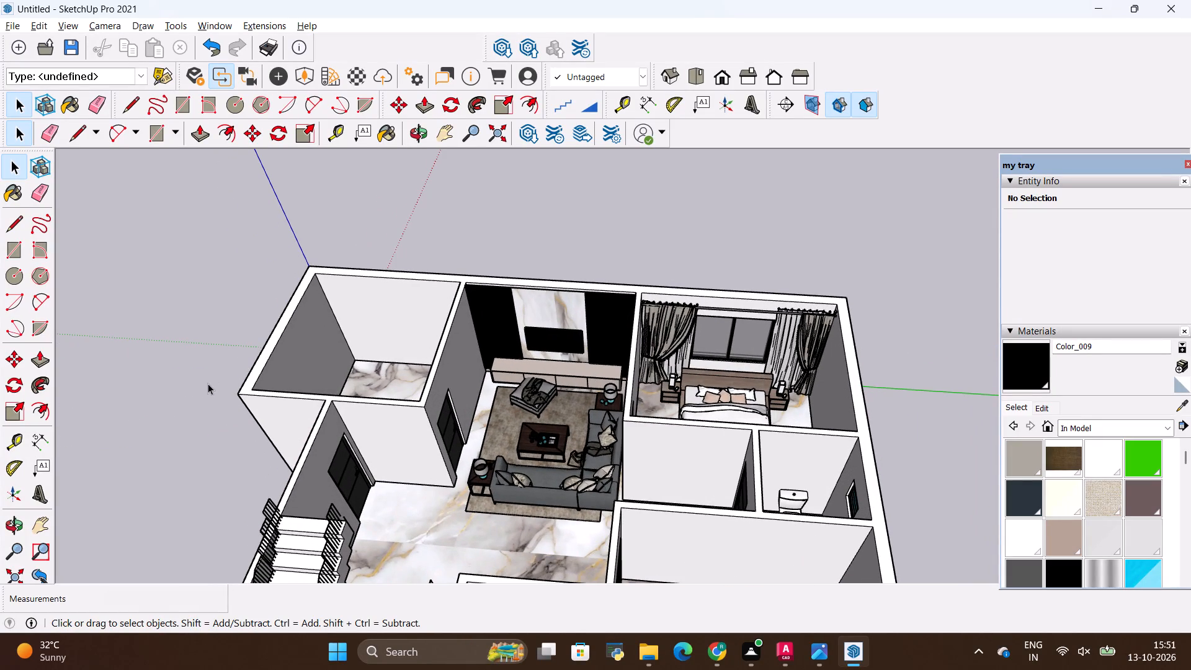
scroll(201, 397, "up", 7)
scroll(143, 378, "down", 5)
scroll(197, 351, "down", 11)
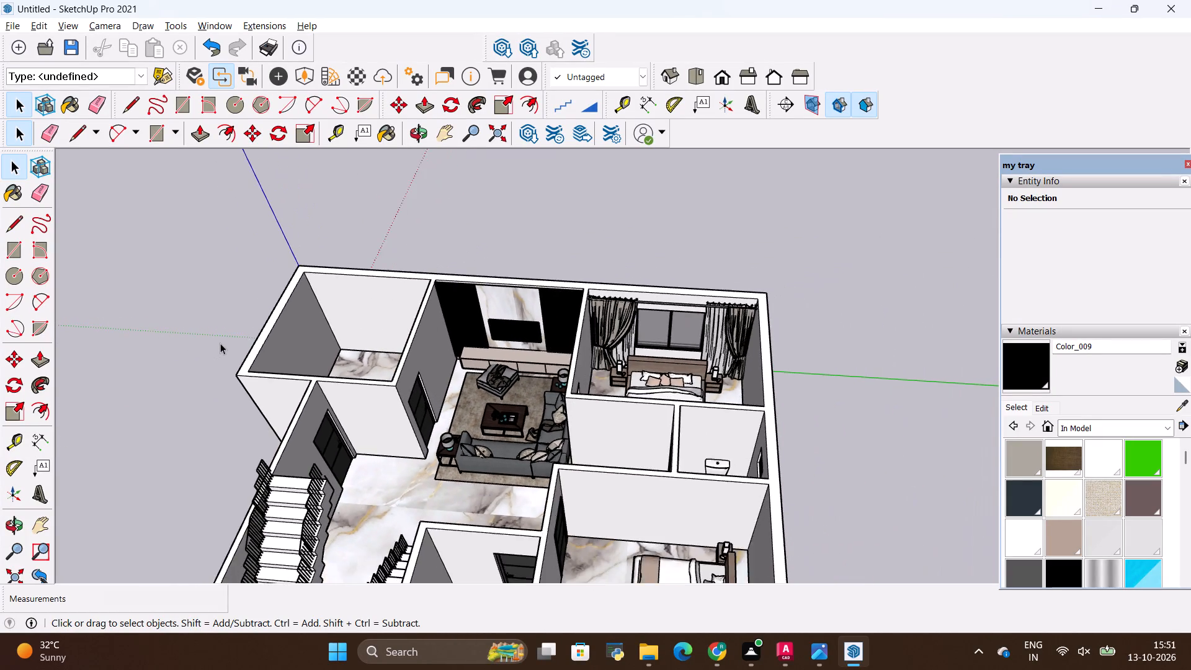
scroll(220, 343, "down", 18)
middle_click_drag(374, 331, 581, 390)
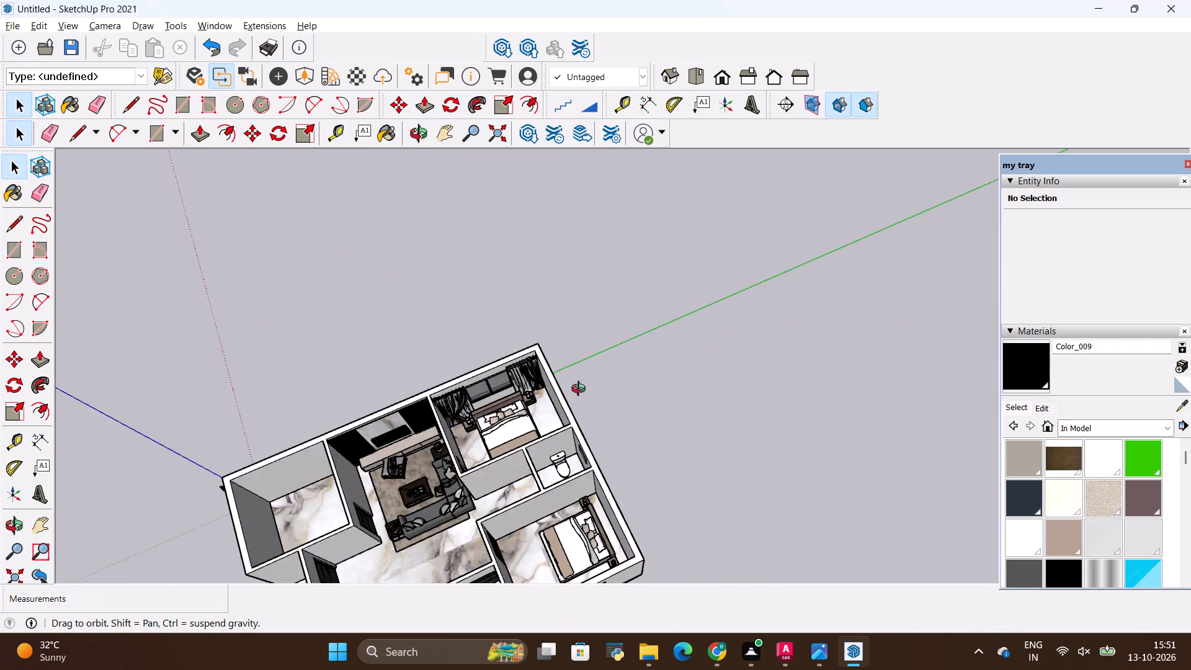
middle_click_drag(581, 390, 721, 315)
scroll(404, 367, "down", 11)
middle_click_drag(500, 382, 388, 464)
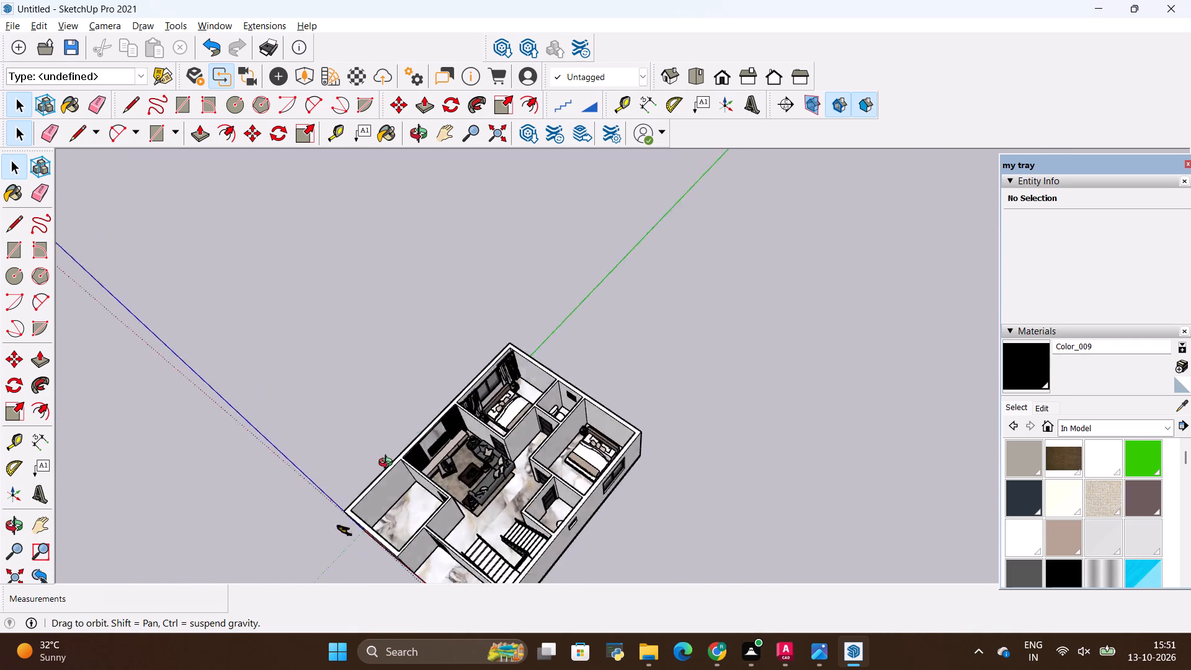
middle_click_drag(388, 464, 435, 303)
middle_click_drag(652, 474, 537, 523)
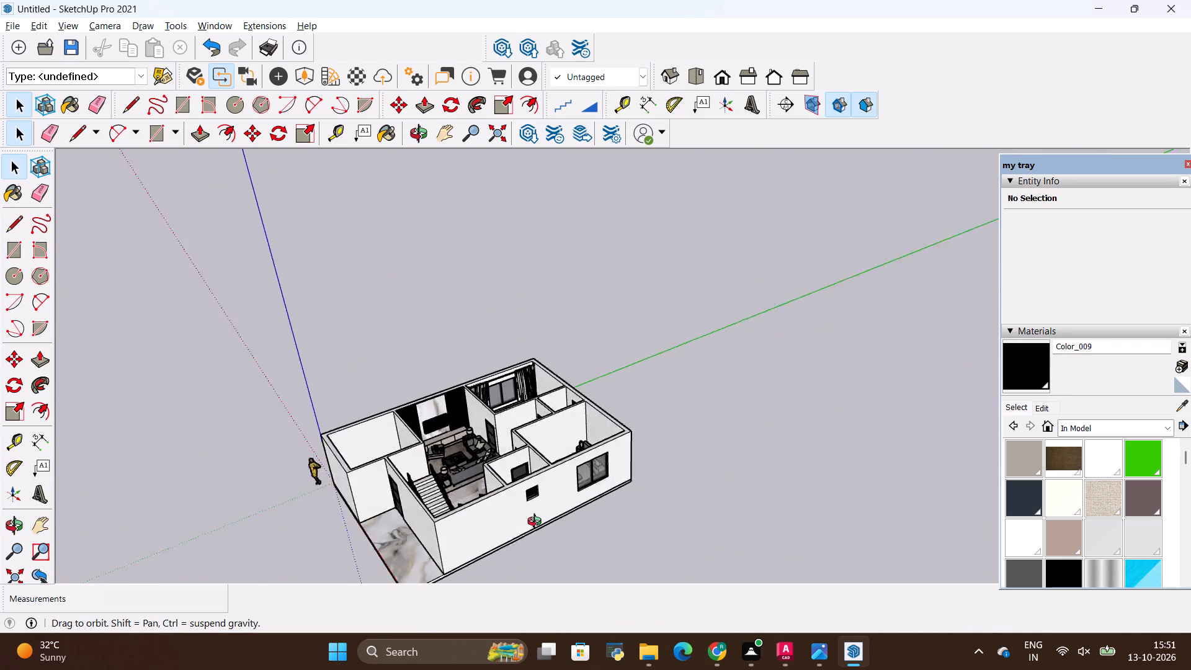
middle_click_drag(537, 523, 471, 527)
middle_click_drag(696, 395, 654, 488)
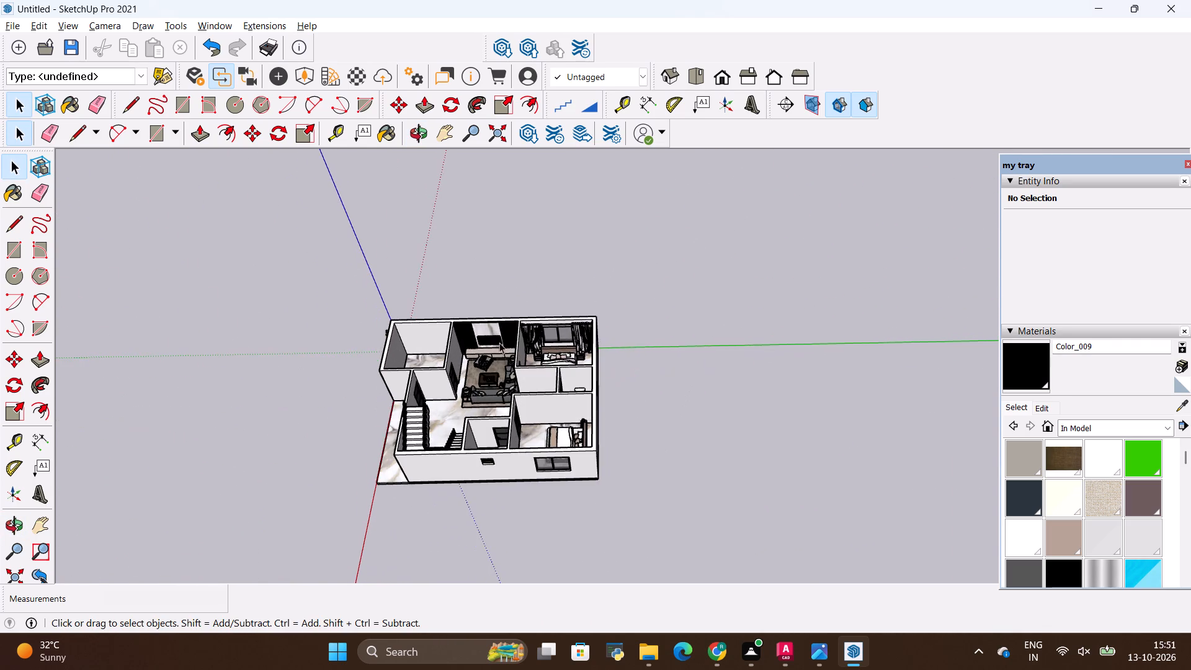
scroll(499, 342, "up", 14)
scroll(586, 341, "down", 6)
key("space")
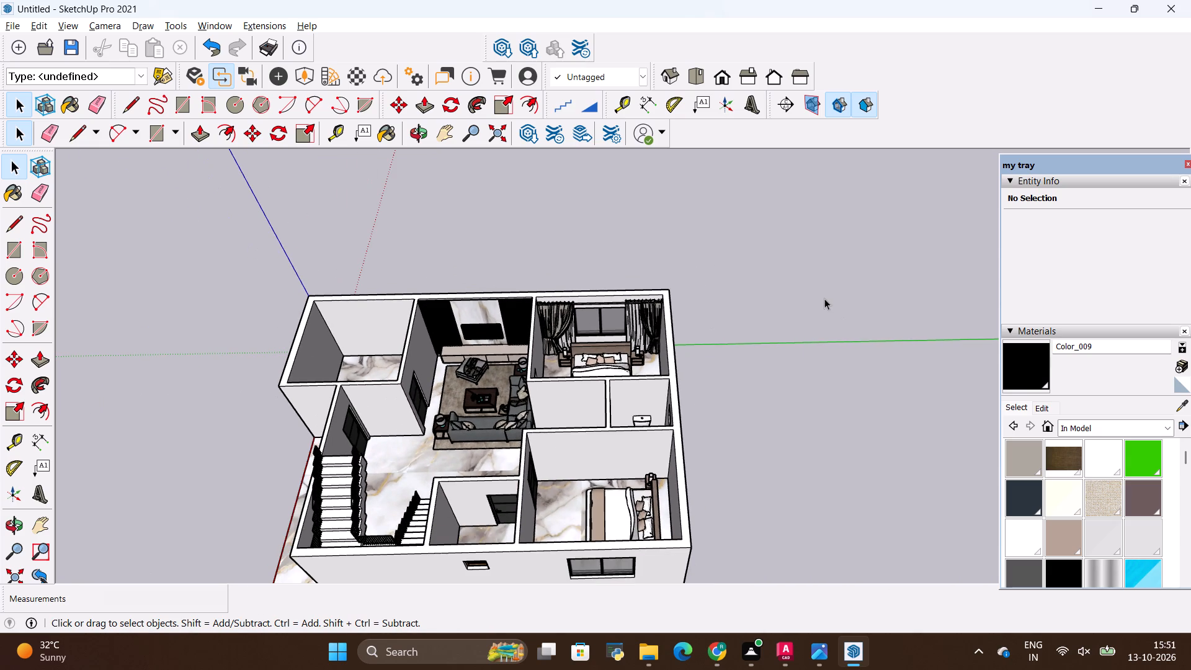
left_click(824, 298)
scroll(777, 322, "down", 5)
middle_click_drag(219, 391, 604, 442)
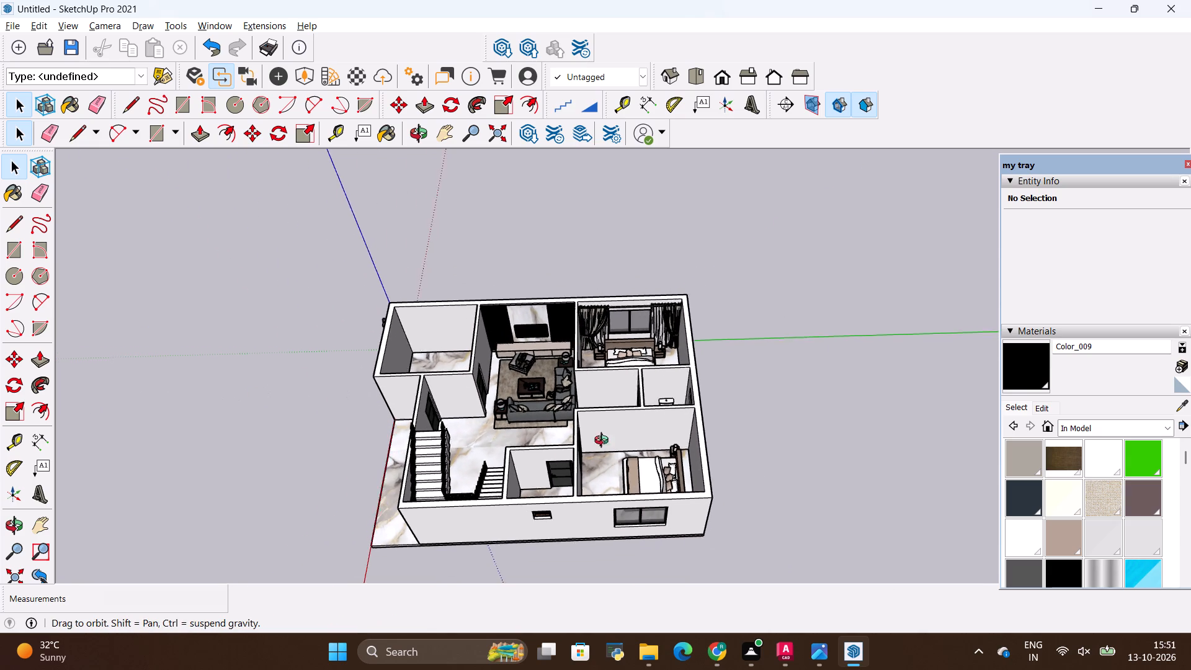
middle_click_drag(604, 442, 772, 456)
Examine the layout of the two bedrooms, the bathrooms and the corridor from above, from opposite ends of the house.
scroll(601, 284, "up", 8)
scroll(236, 315, "down", 6)
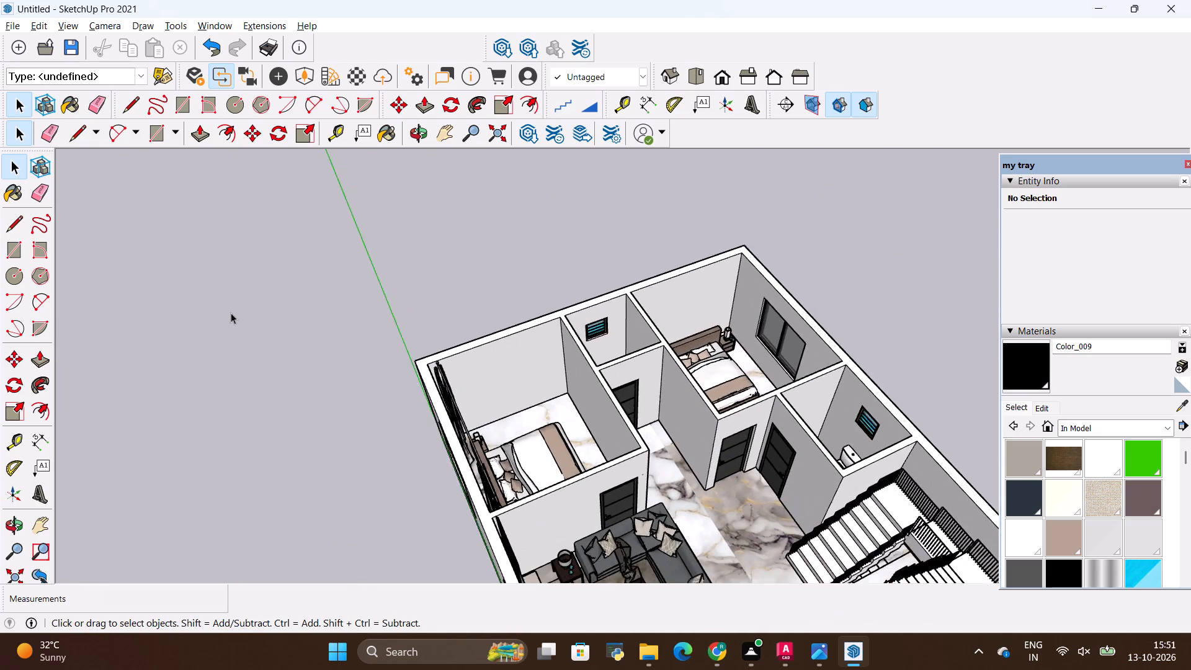
scroll(231, 313, "down", 5)
scroll(668, 292, "up", 8)
scroll(640, 349, "down", 5)
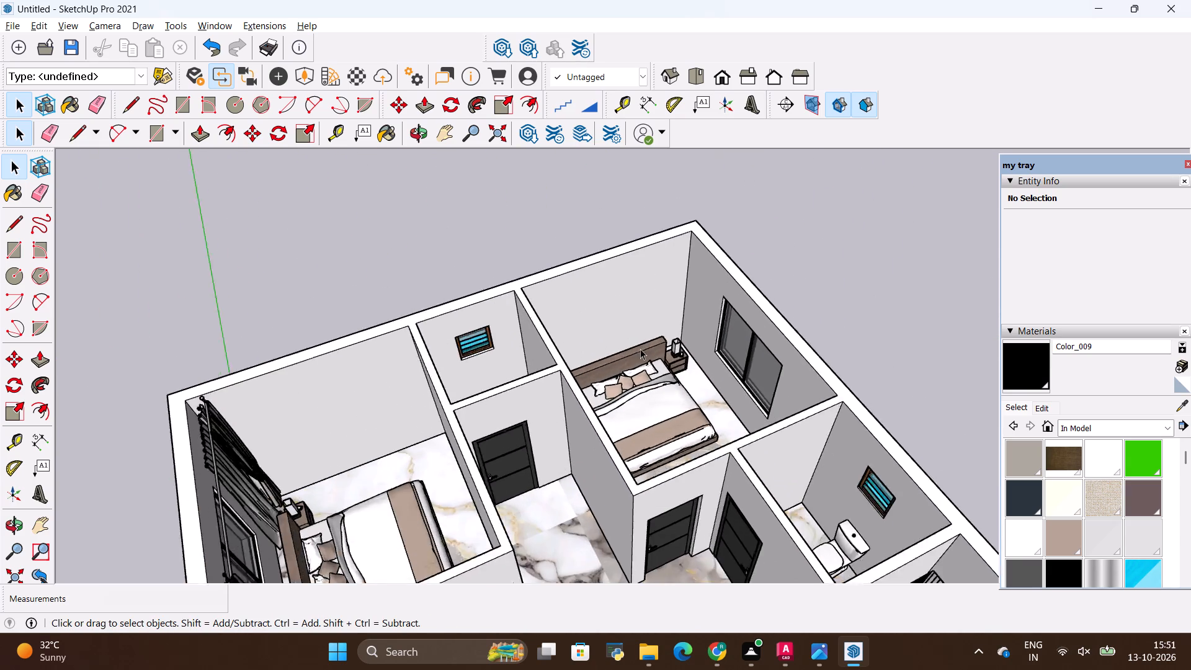
scroll(644, 342, "down", 4)
middle_click_drag(719, 330, 322, 282)
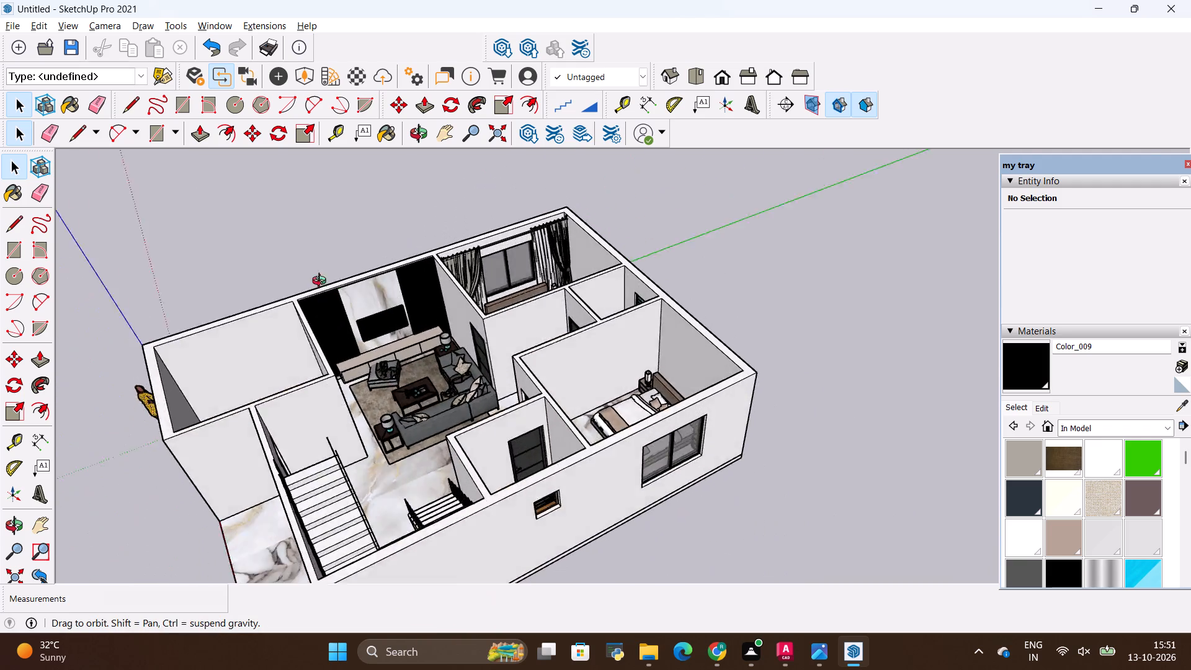
middle_click_drag(322, 282, 746, 479)
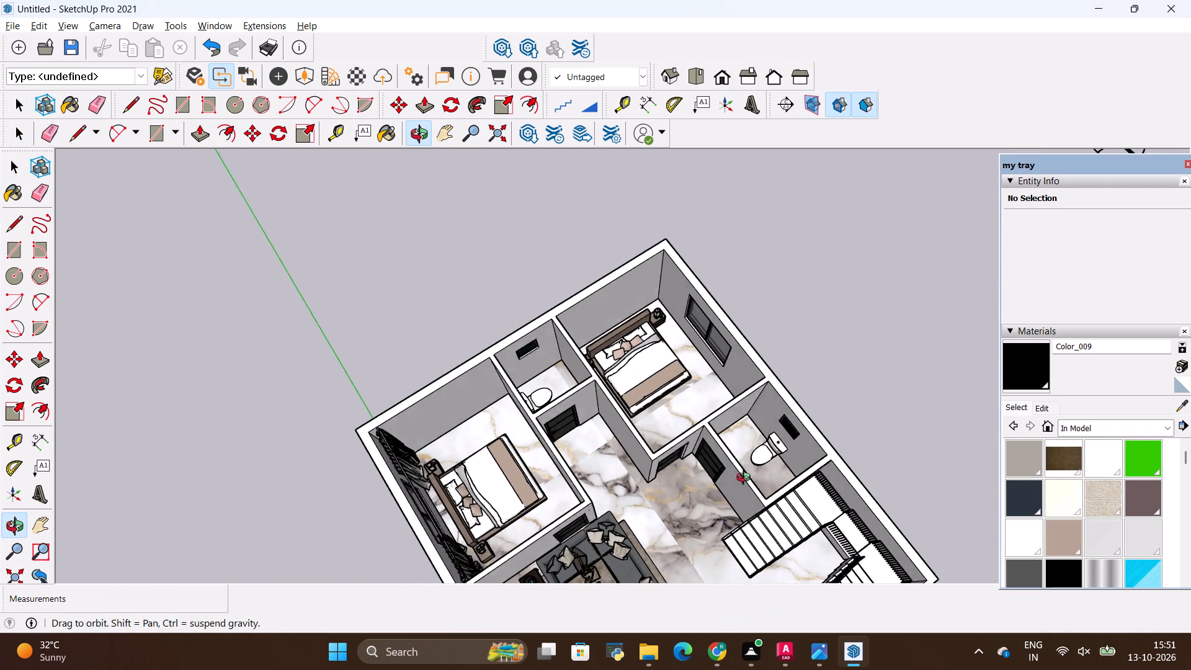
middle_click_drag(746, 479, 540, 404)
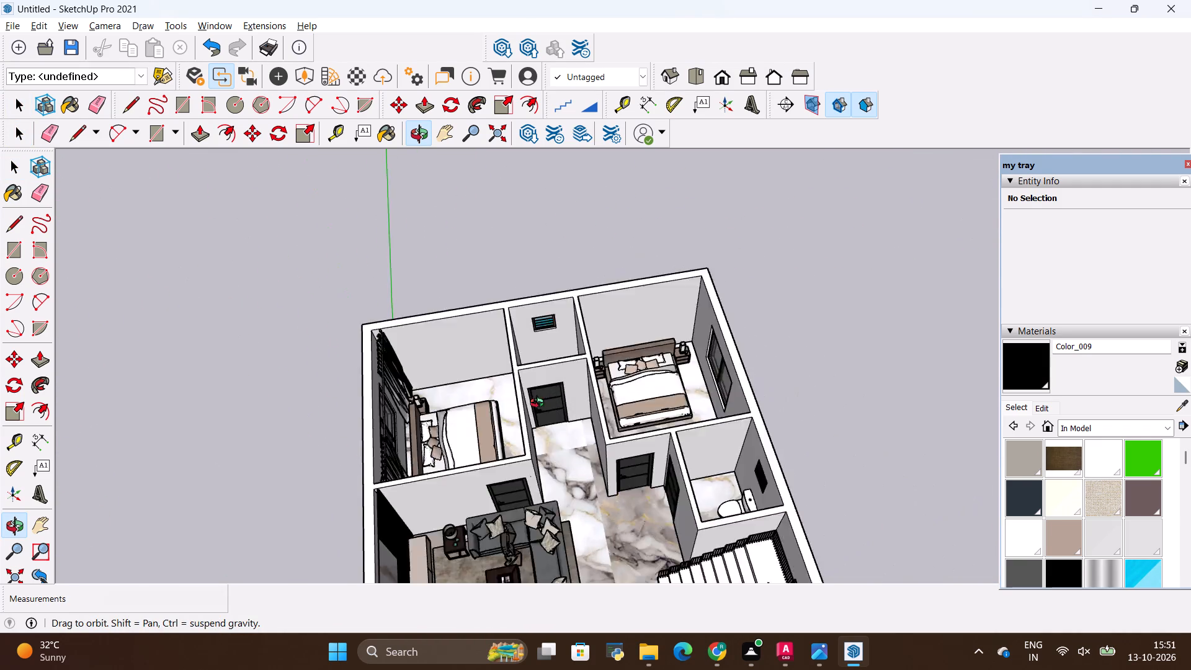
middle_click_drag(540, 404, 466, 403)
key("space")
left_click(775, 272)
scroll(720, 298, "down", 4)
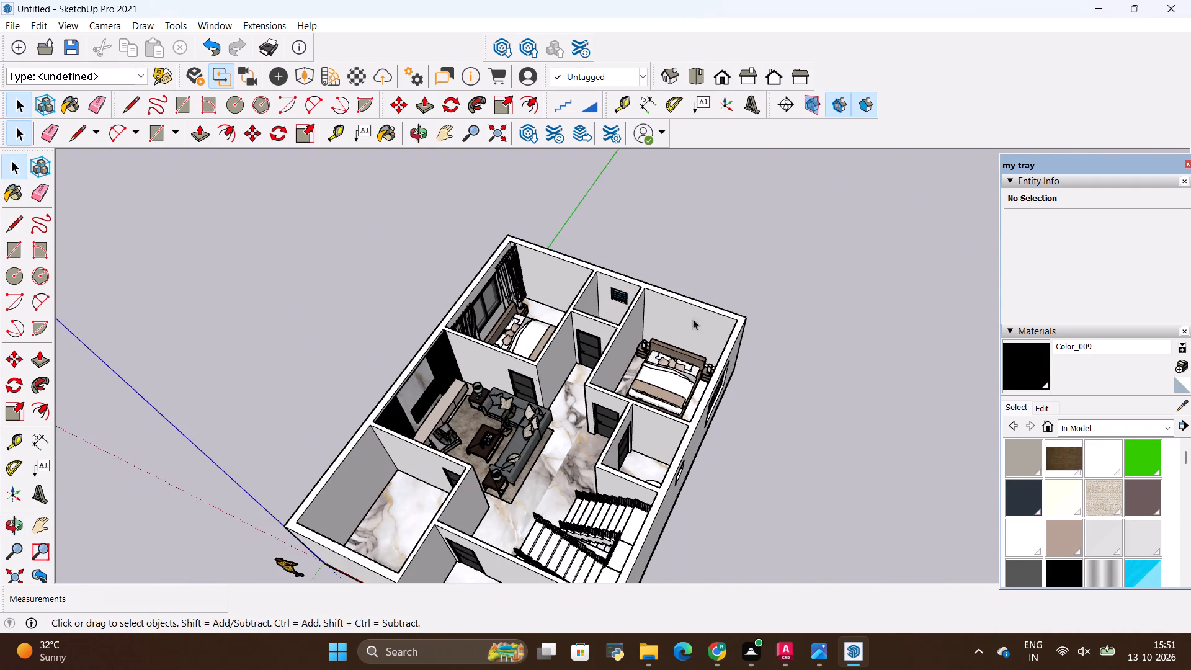
middle_click_drag(668, 349, 827, 329)
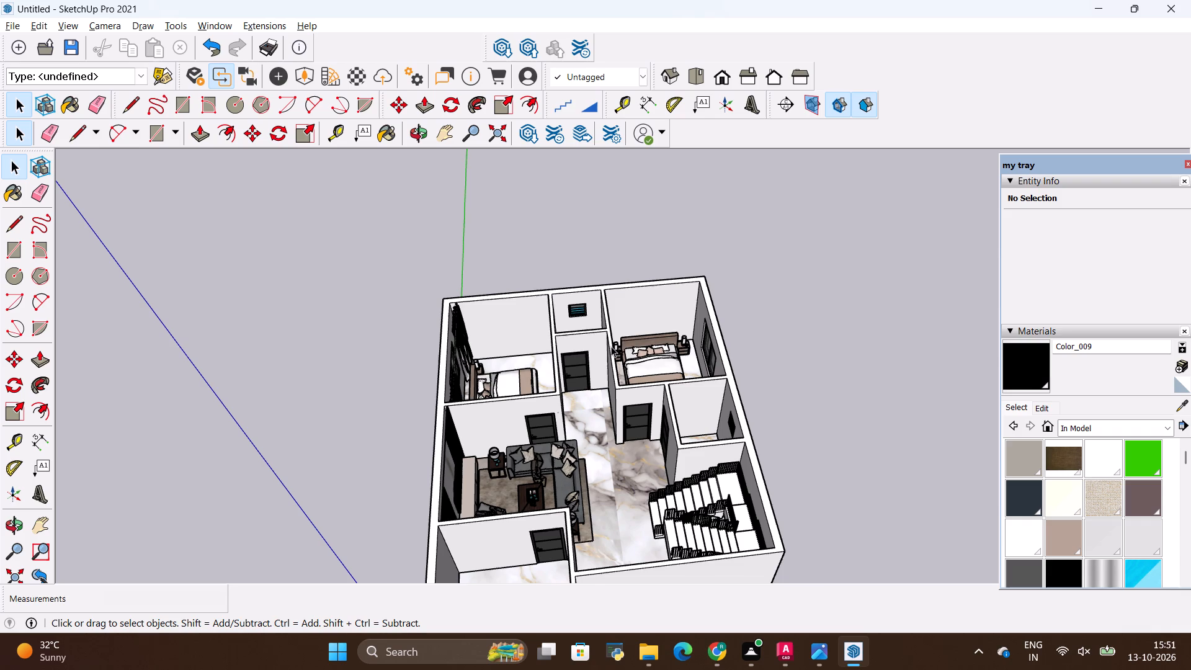
key("space")
left_click(668, 213)
Examine the second bedroom, with its bed, bedside tables and uncurtained window, up close and in relation to the neighbouring rooms.
scroll(697, 248, "up", 1)
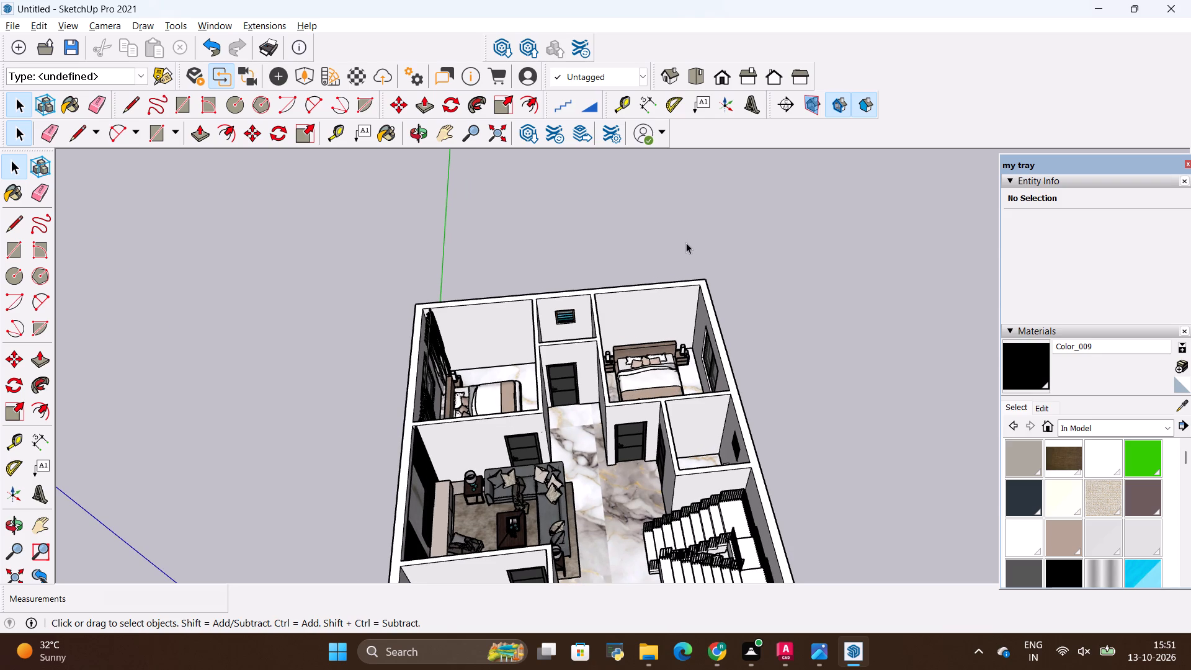
scroll(666, 248, "up", 4)
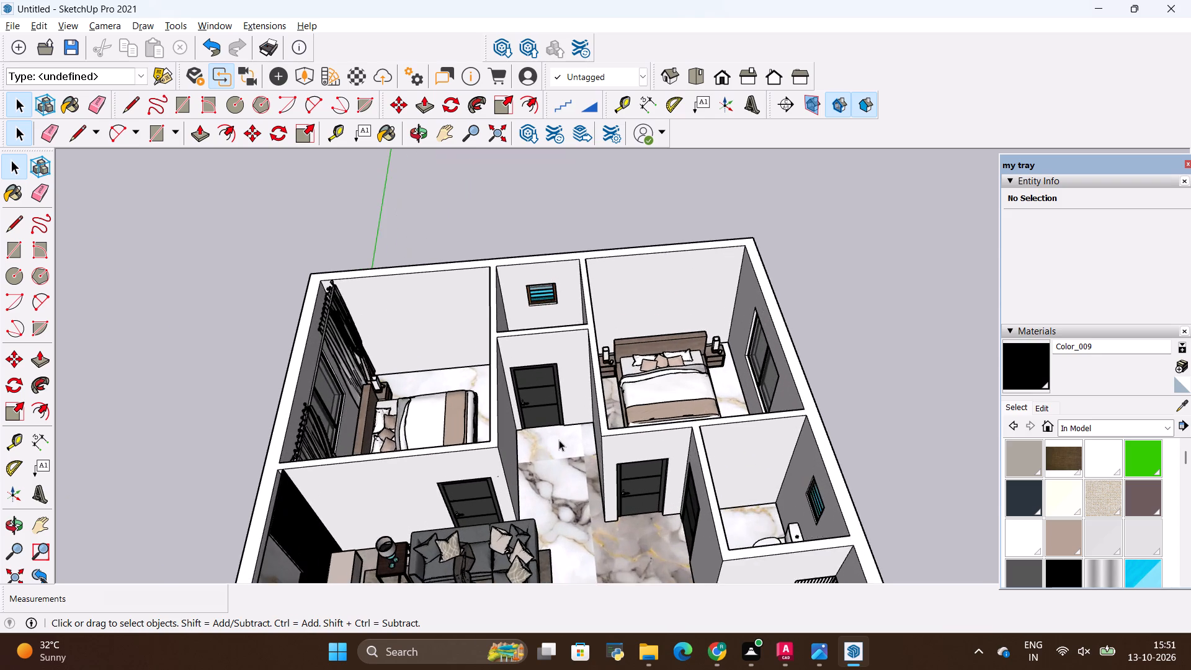
scroll(559, 440, "up", 3)
scroll(564, 423, "down", 5)
middle_click_drag(617, 351, 595, 430)
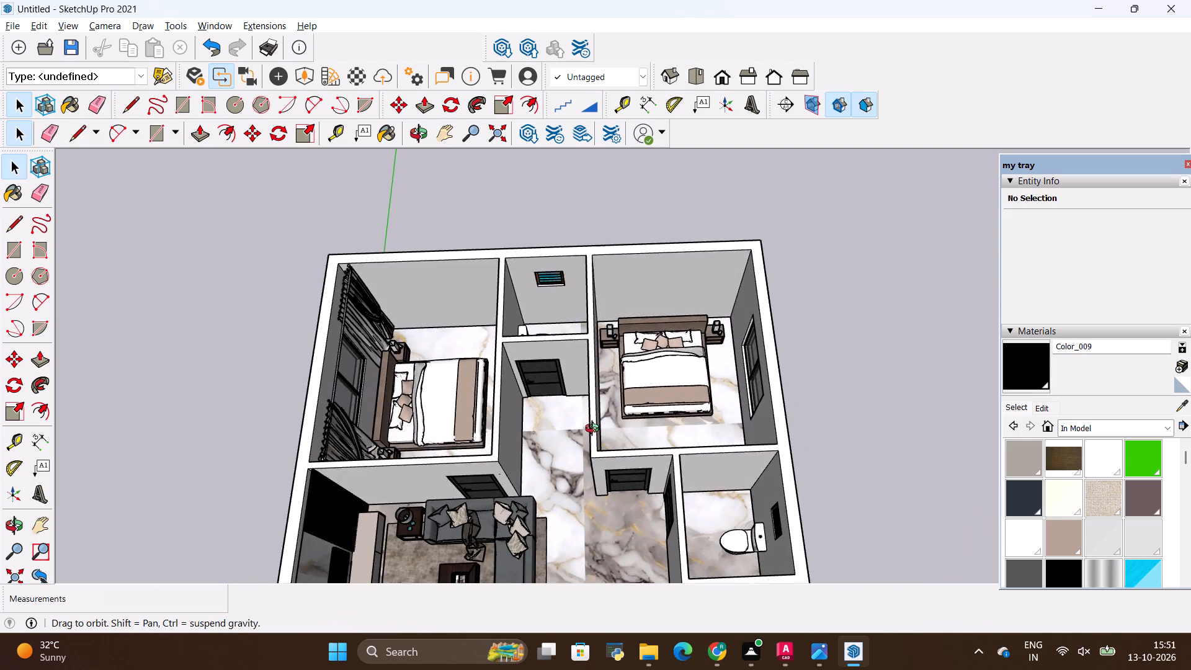
middle_click_drag(595, 430, 581, 442)
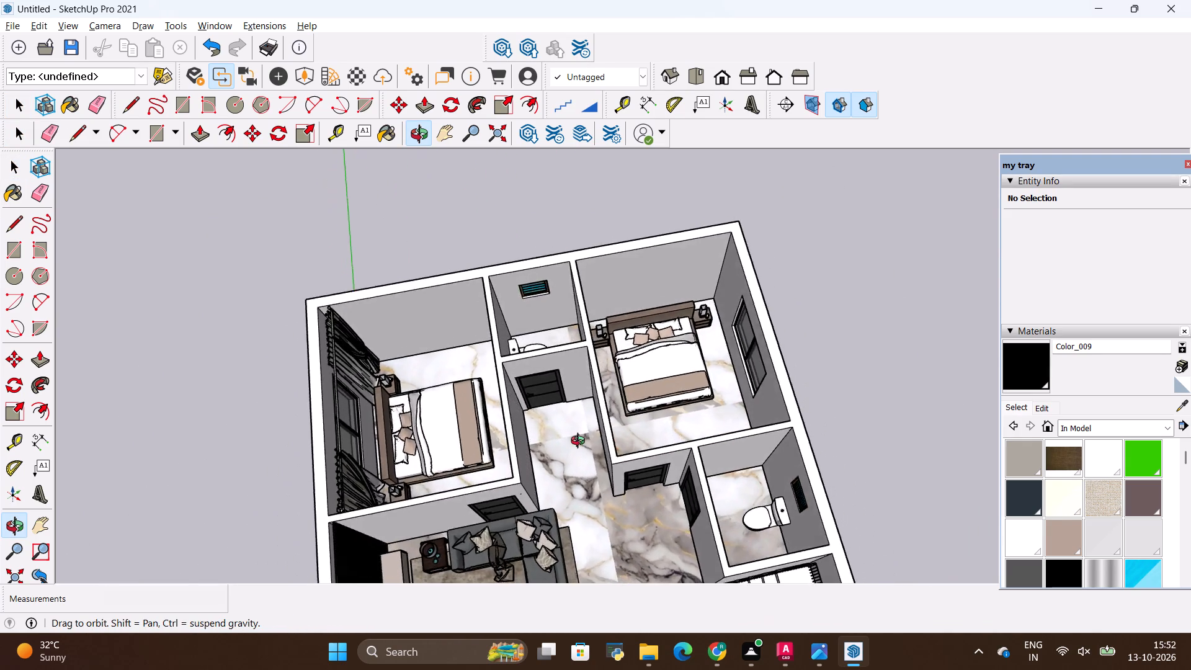
middle_click_drag(581, 442, 568, 362)
scroll(636, 329, "up", 9)
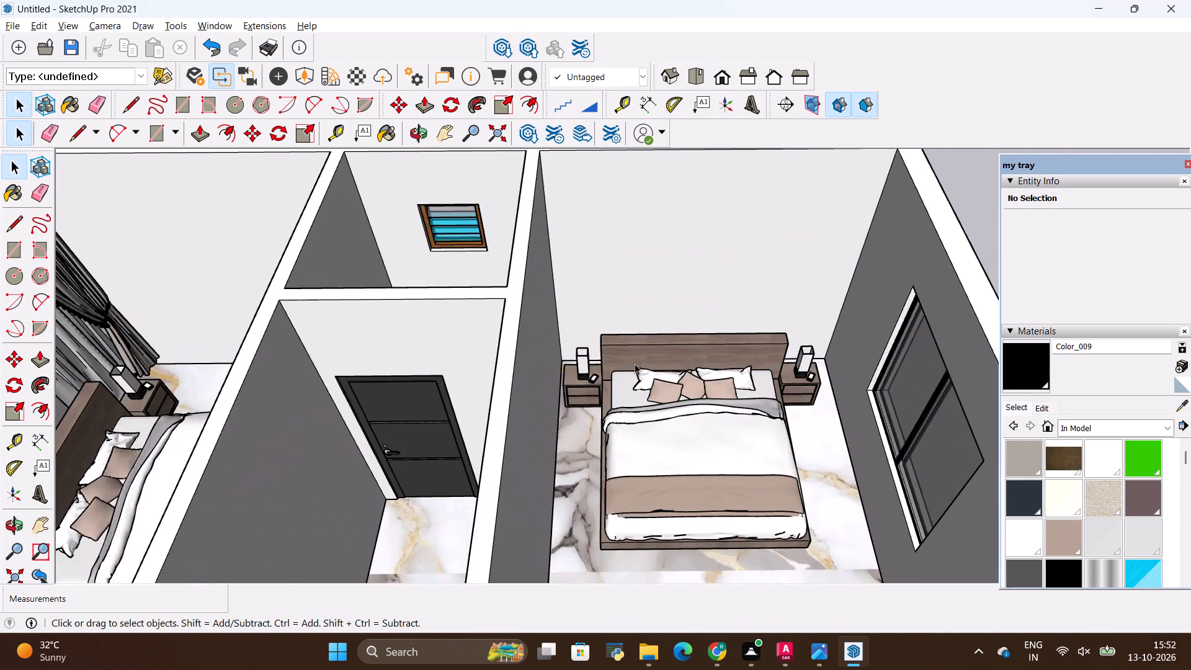
scroll(635, 364, "up", 5)
scroll(635, 364, "down", 13)
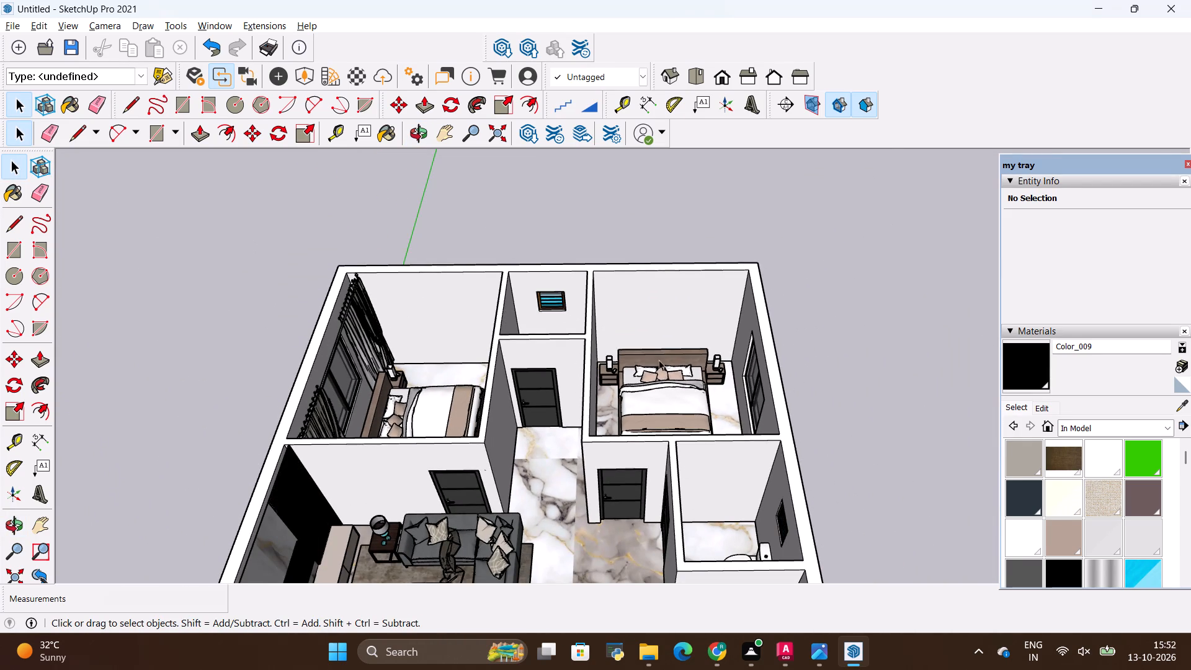
scroll(800, 411, "up", 4)
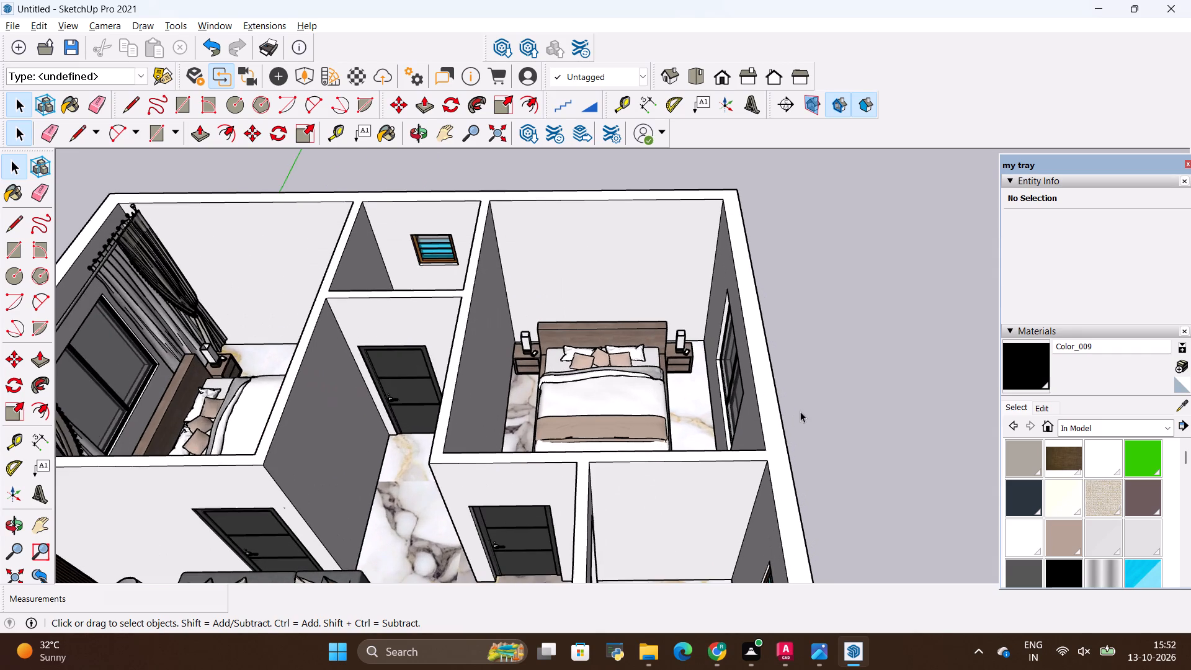
scroll(795, 429, "down", 4)
scroll(815, 355, "up", 3)
scroll(647, 327, "up", 2)
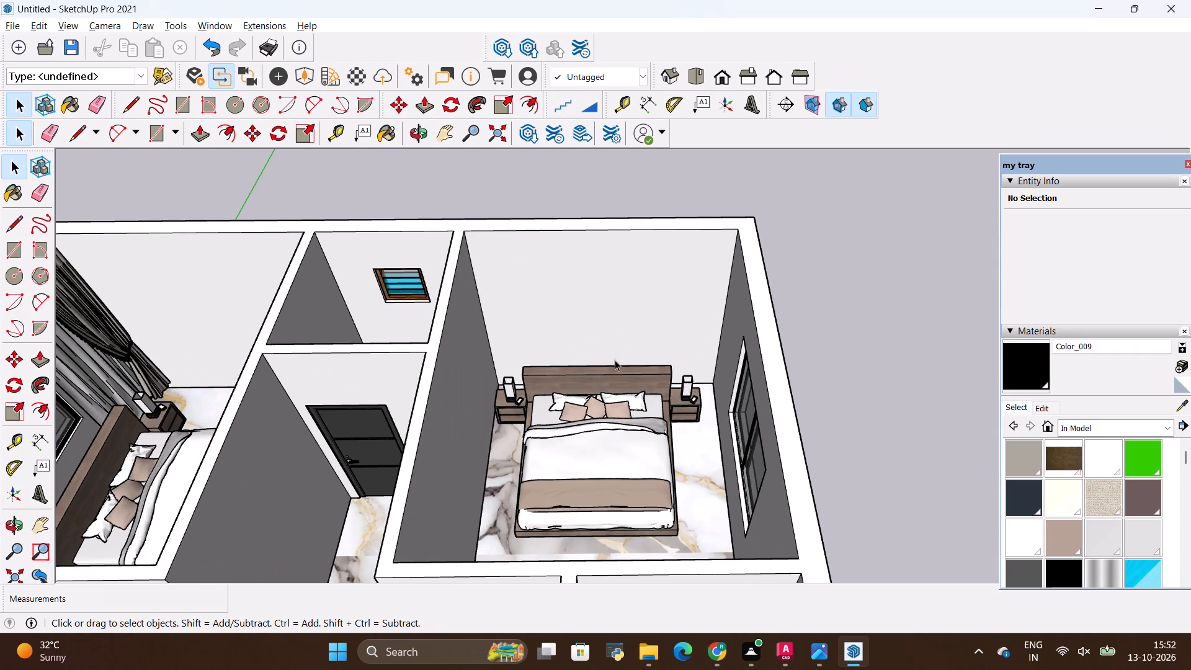
scroll(597, 421, "down", 2)
scroll(592, 547, "up", 2)
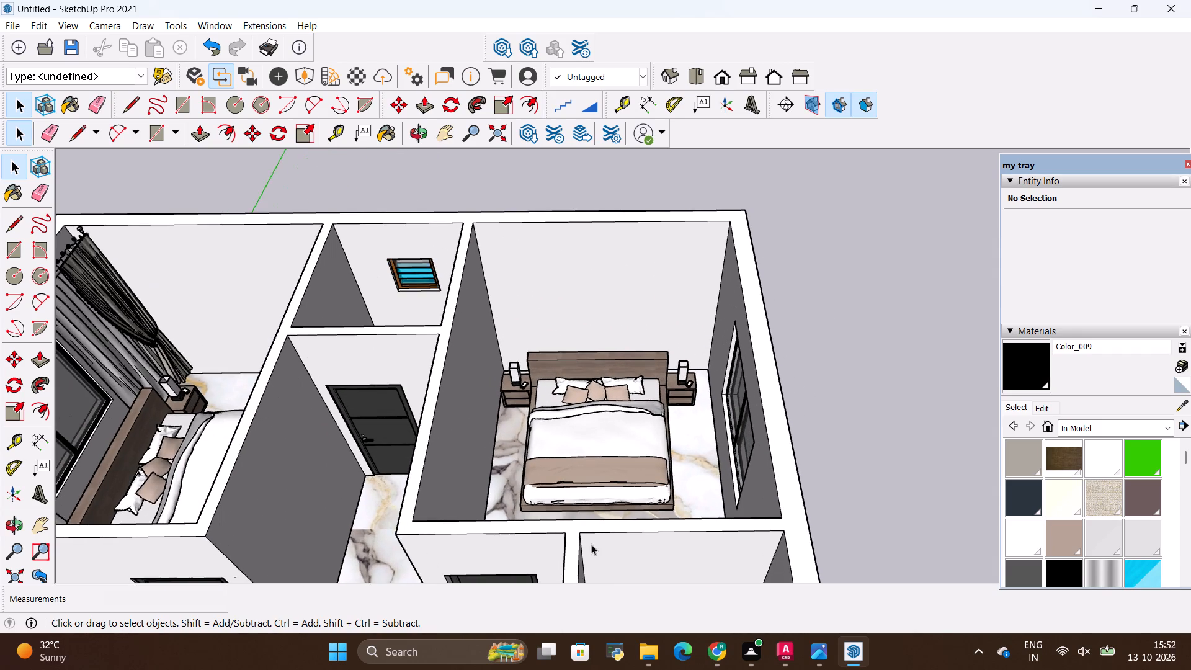
scroll(591, 544, "up", 3)
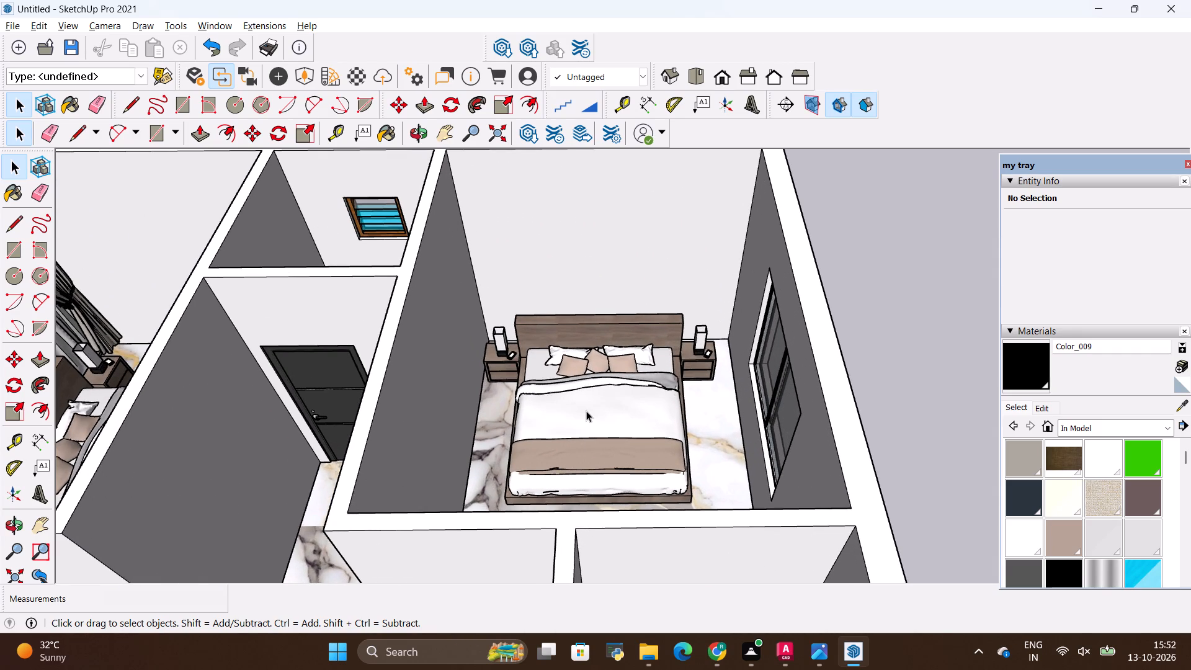
scroll(589, 401, "down", 6)
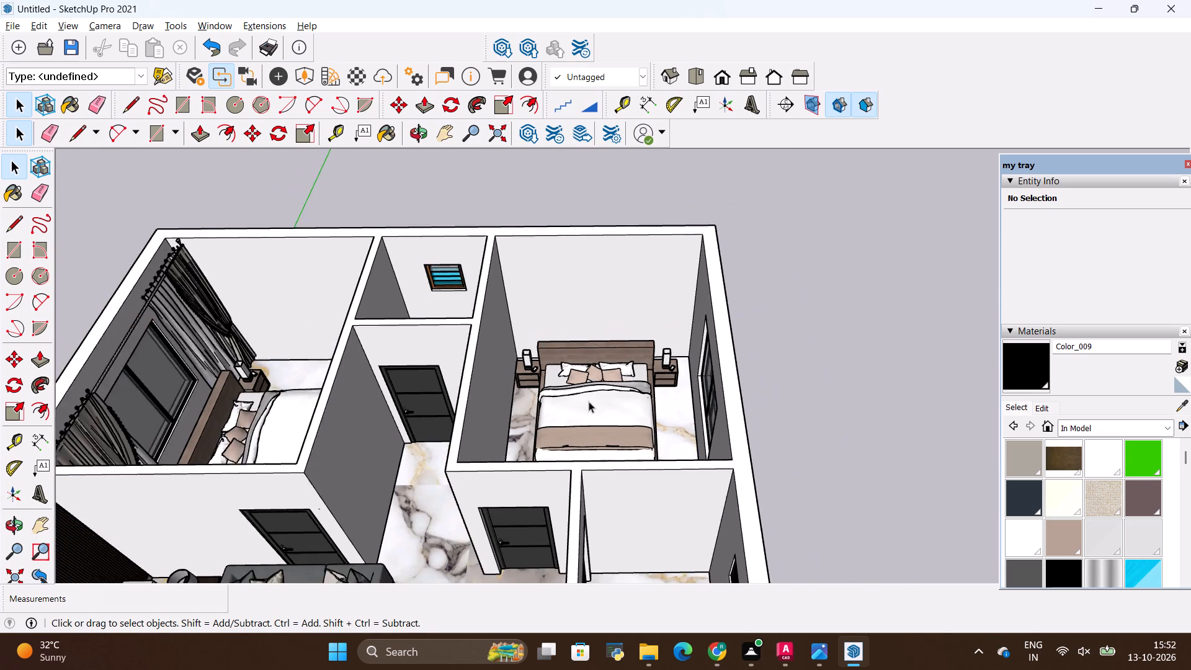
scroll(589, 401, "down", 4)
key("space")
left_click(765, 206)
scroll(389, 361, "up", 3)
scroll(640, 403, "up", 4)
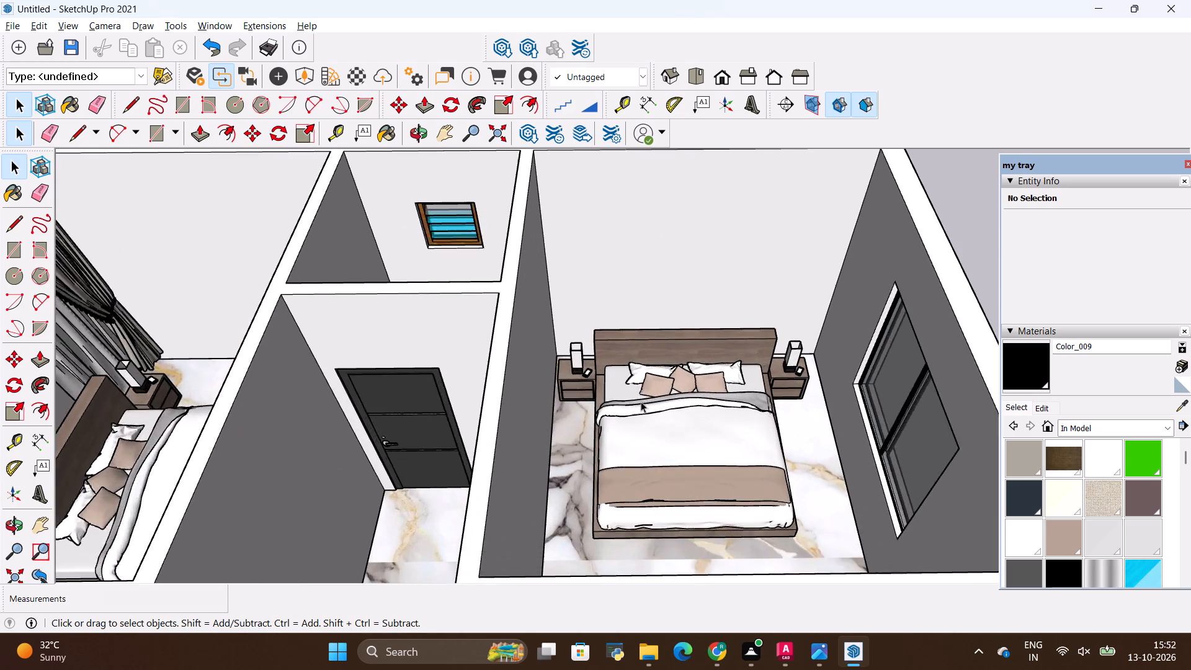
scroll(641, 401, "up", 2)
scroll(604, 397, "down", 5)
scroll(500, 393, "down", 5)
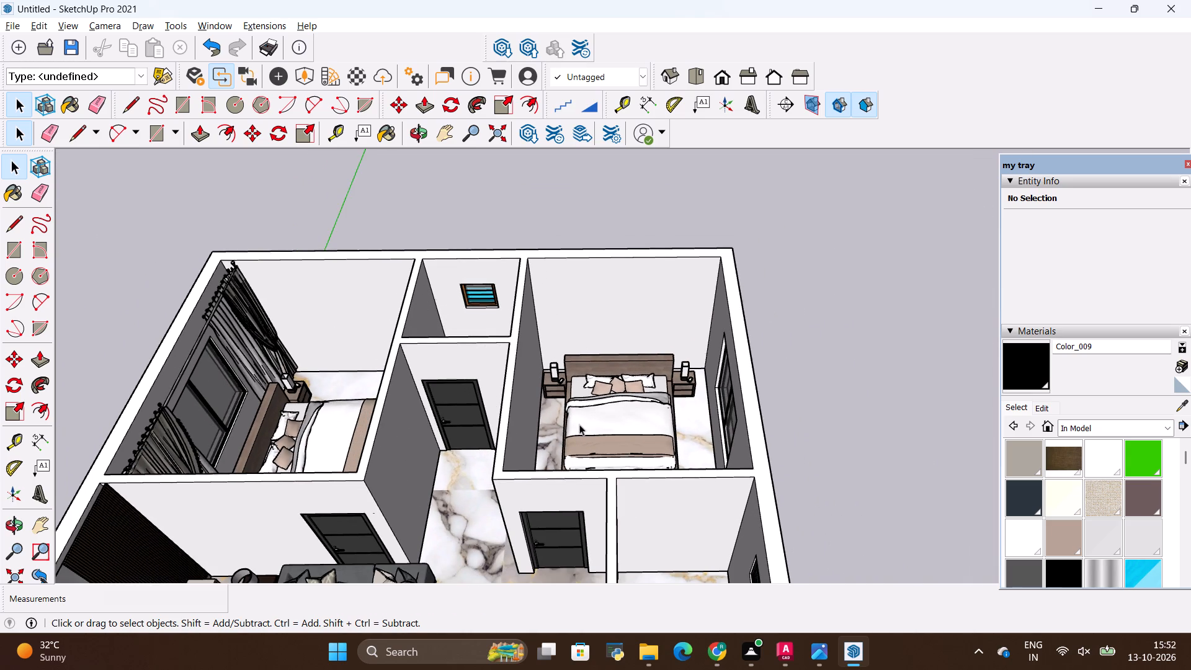
middle_click_drag(579, 425, 544, 405)
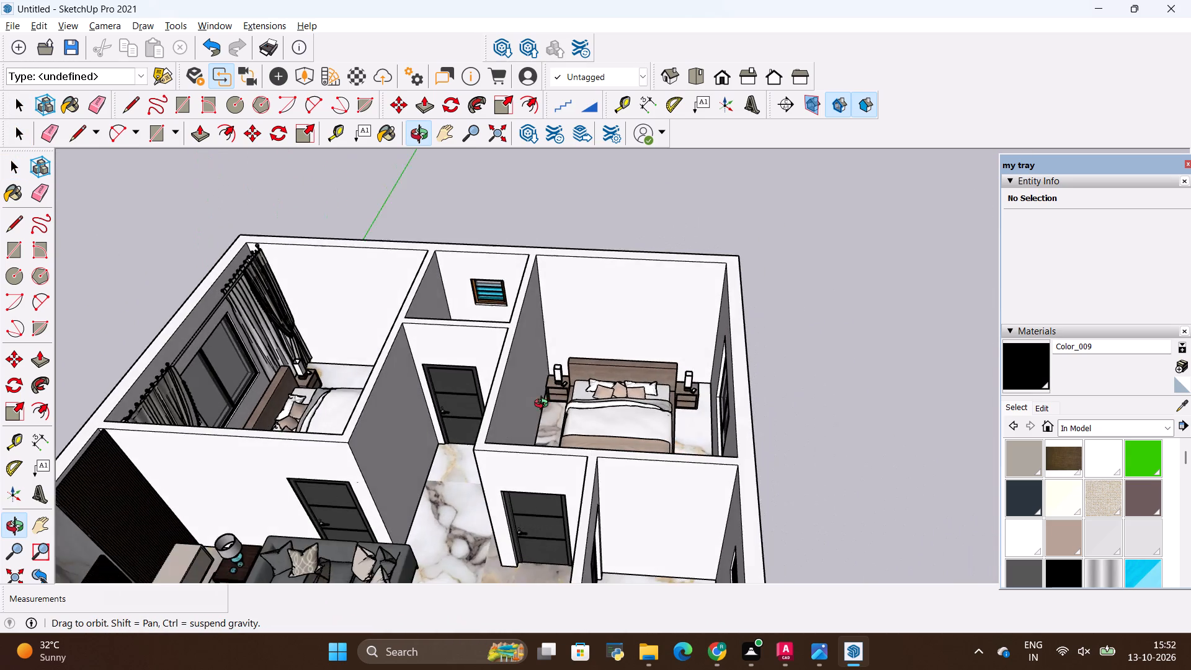
middle_click_drag(544, 405, 568, 418)
scroll(580, 397, "up", 6)
scroll(600, 396, "down", 4)
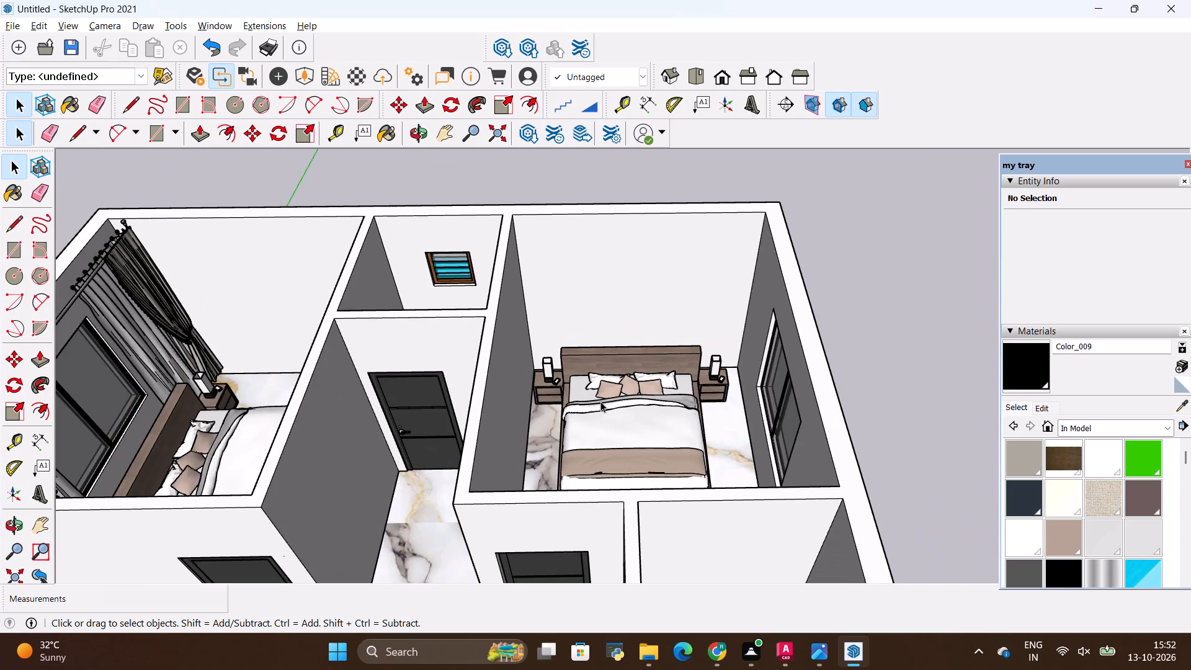
key("space")
left_click(904, 312)
scroll(606, 415, "up", 4)
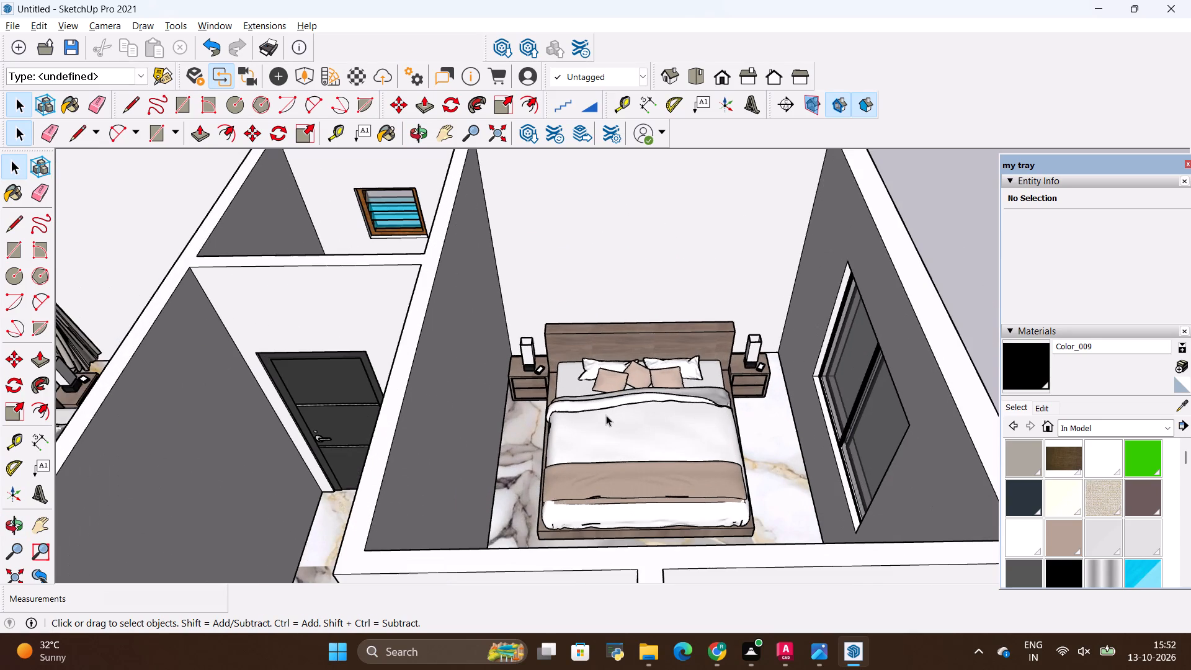
scroll(606, 415, "down", 8)
middle_click_drag(621, 354, 615, 396)
scroll(566, 298, "down", 4)
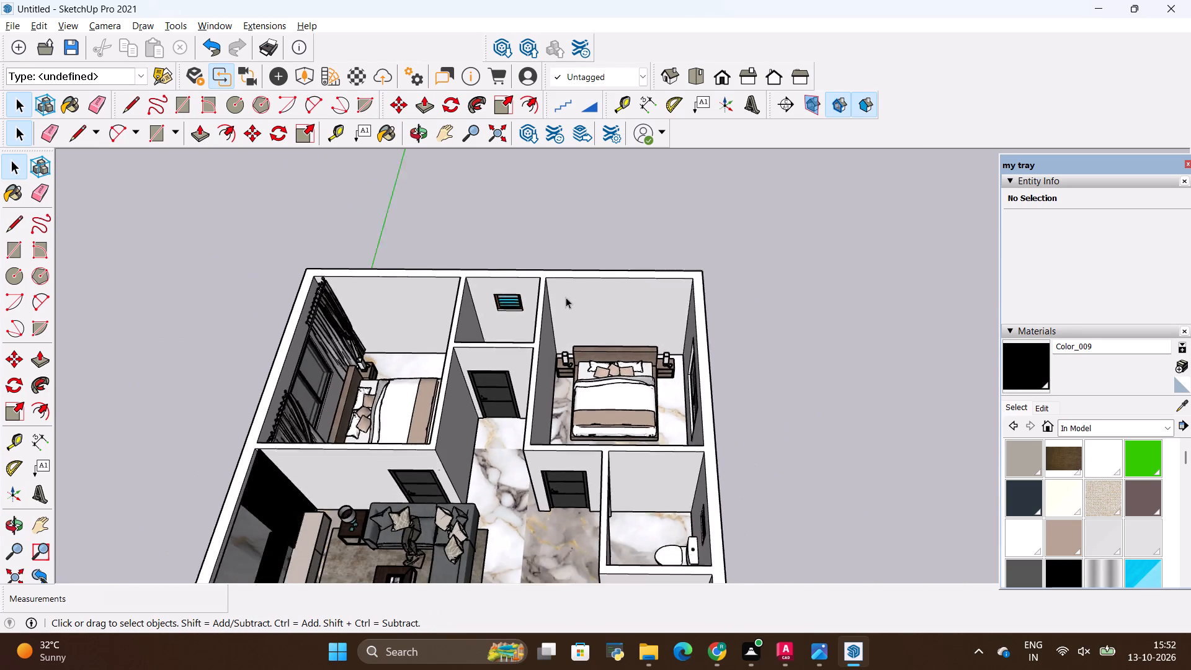
scroll(566, 297, "down", 6)
key("space")
left_click(754, 304)
middle_click_drag(754, 305, 401, 414)
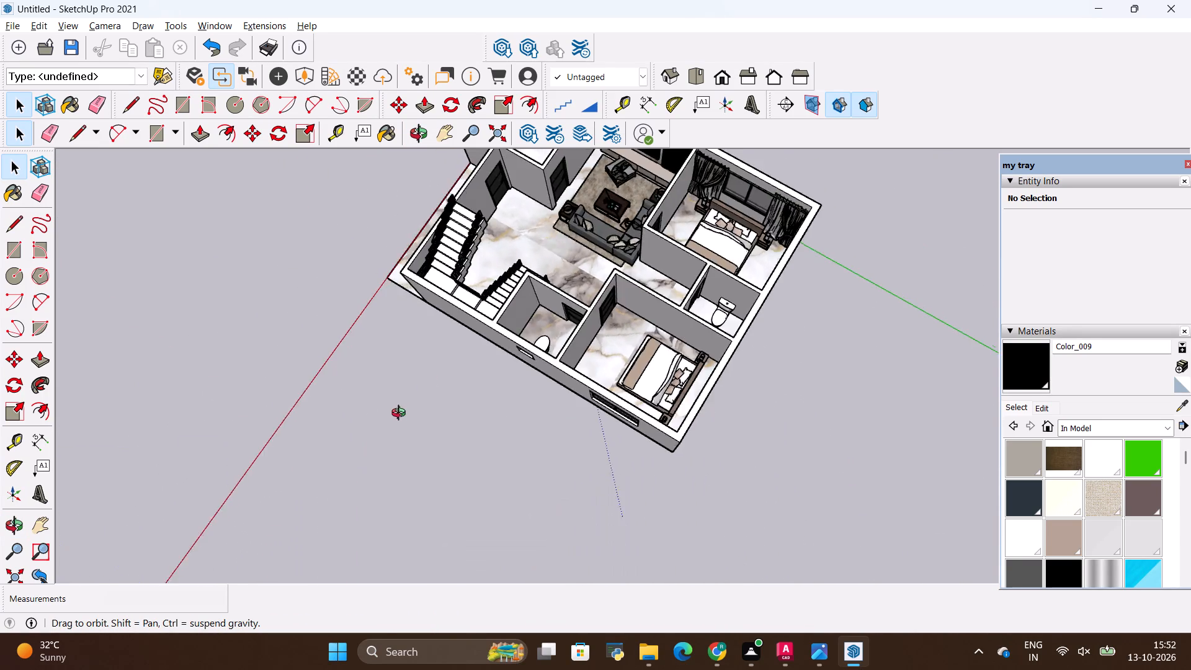
Examine the whole house model from above and from different sides, covering all rooms, the staircase and the outer walls.
middle_click_drag(401, 414, 462, 467)
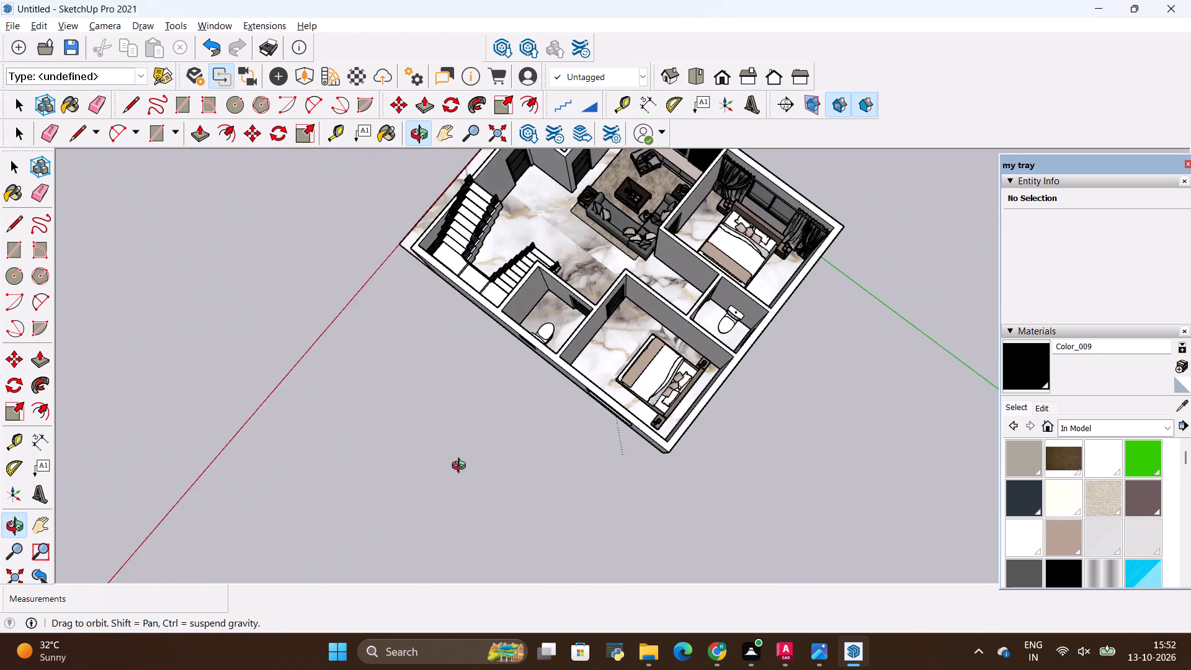
middle_click_drag(462, 467, 880, 380)
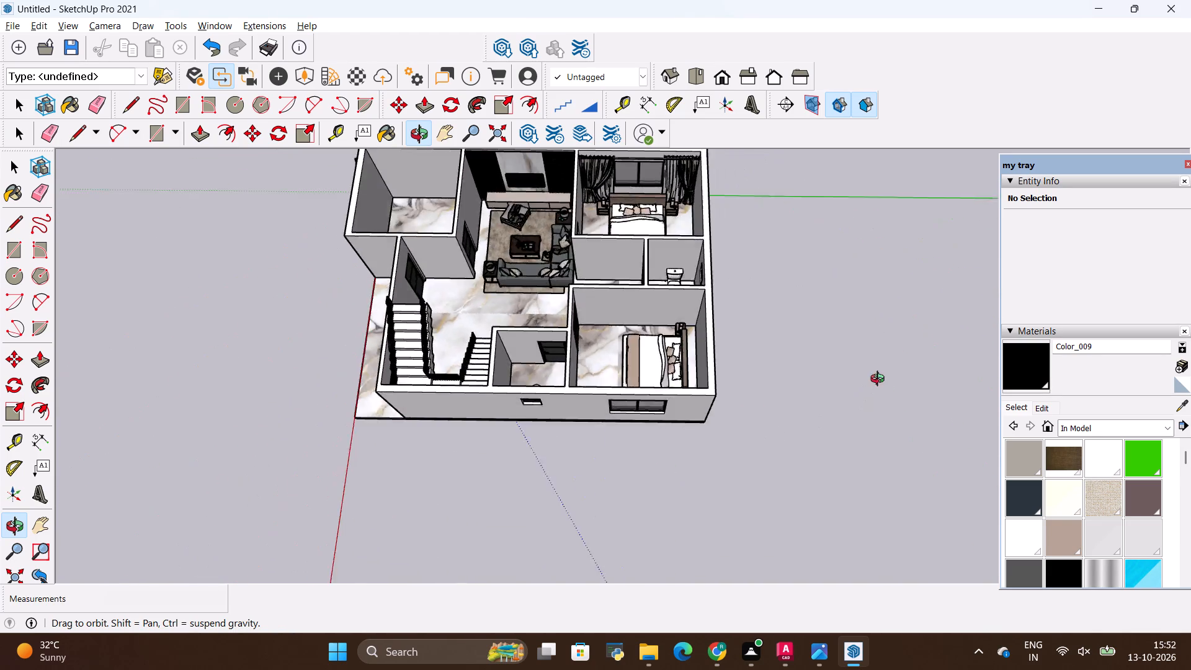
middle_click_drag(880, 380, 894, 337)
scroll(272, 483, "down", 8)
key("space")
left_click(568, 433)
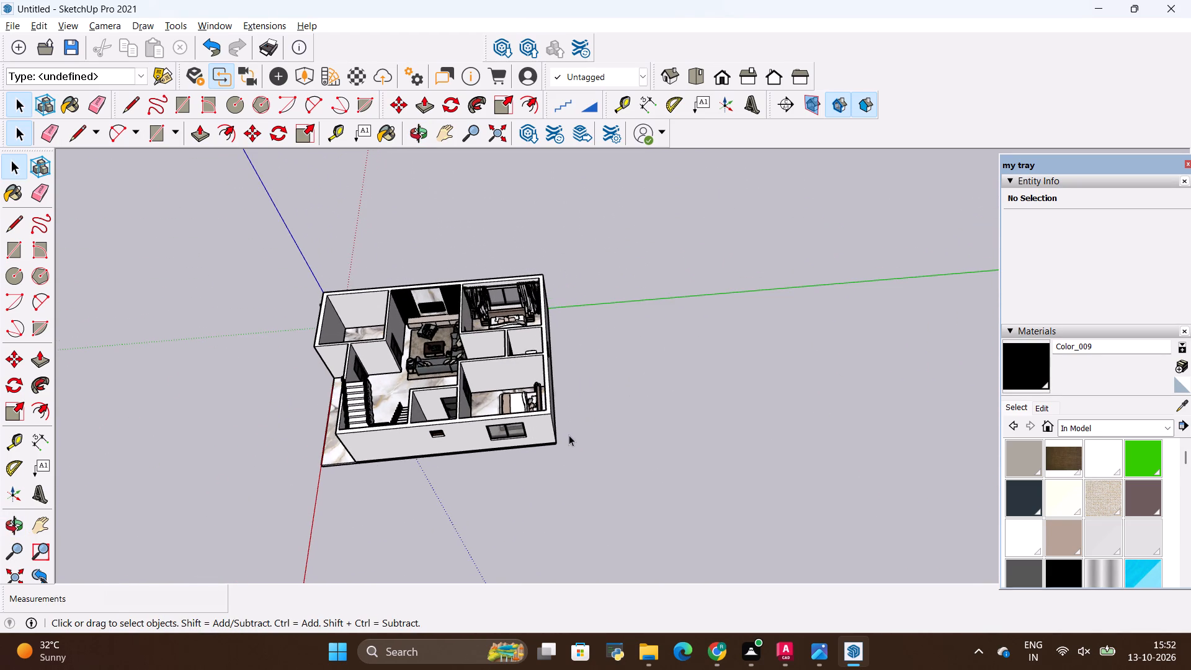
middle_click_drag(576, 440, 276, 461)
scroll(553, 418, "down", 5)
middle_click_drag(721, 360, 677, 394)
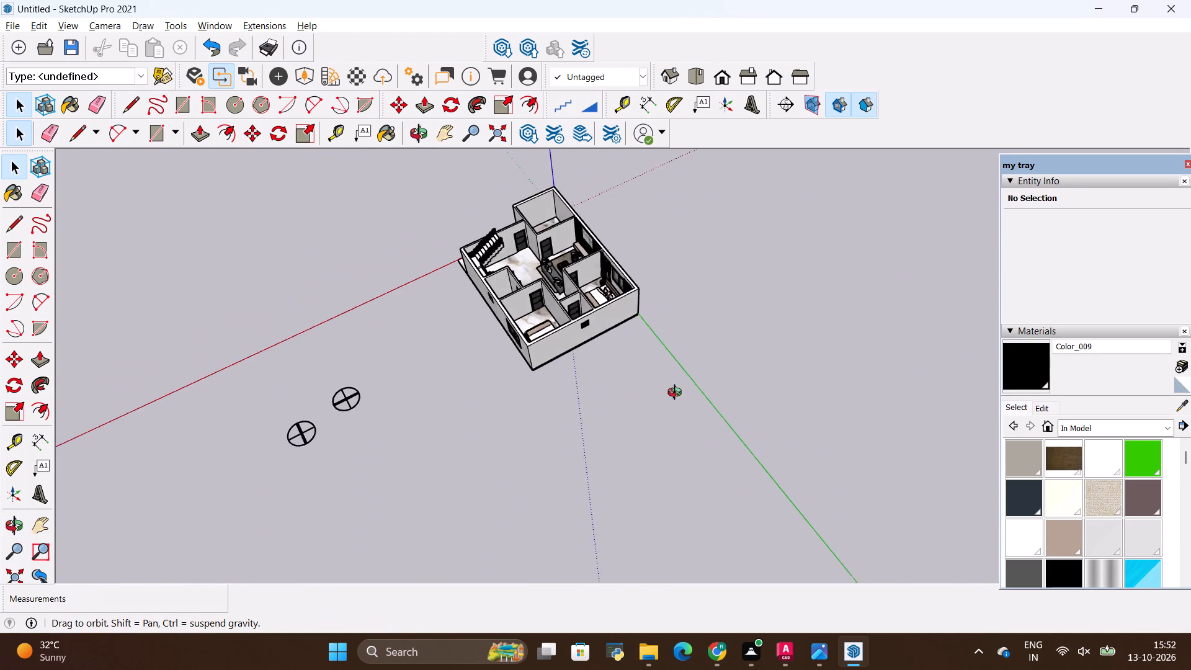
middle_click_drag(677, 394, 902, 429)
middle_click_drag(74, 415, 228, 468)
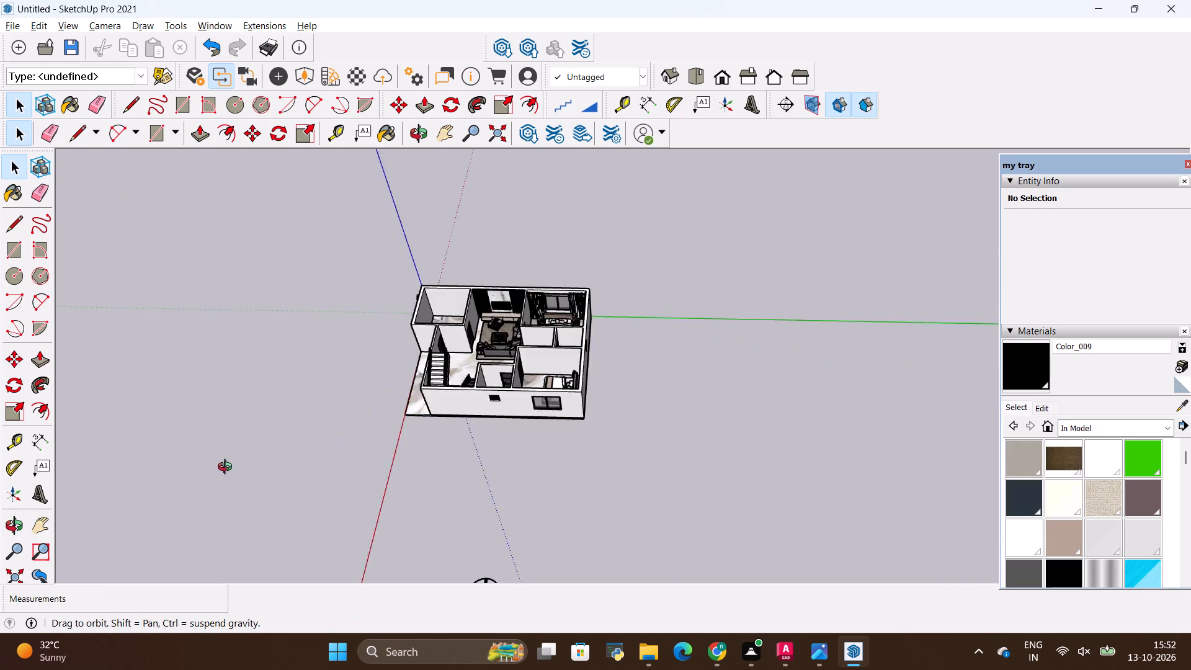
middle_click_drag(228, 468, 230, 469)
scroll(445, 386, "up", 6)
scroll(391, 301, "up", 3)
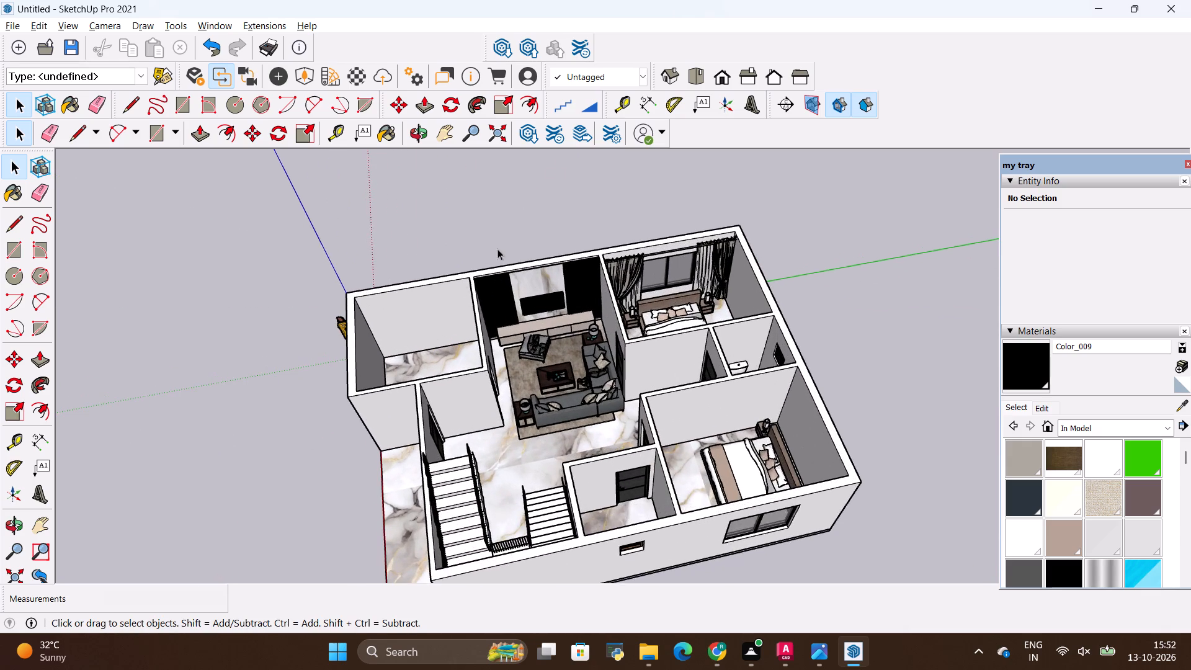
scroll(492, 243, "up", 3)
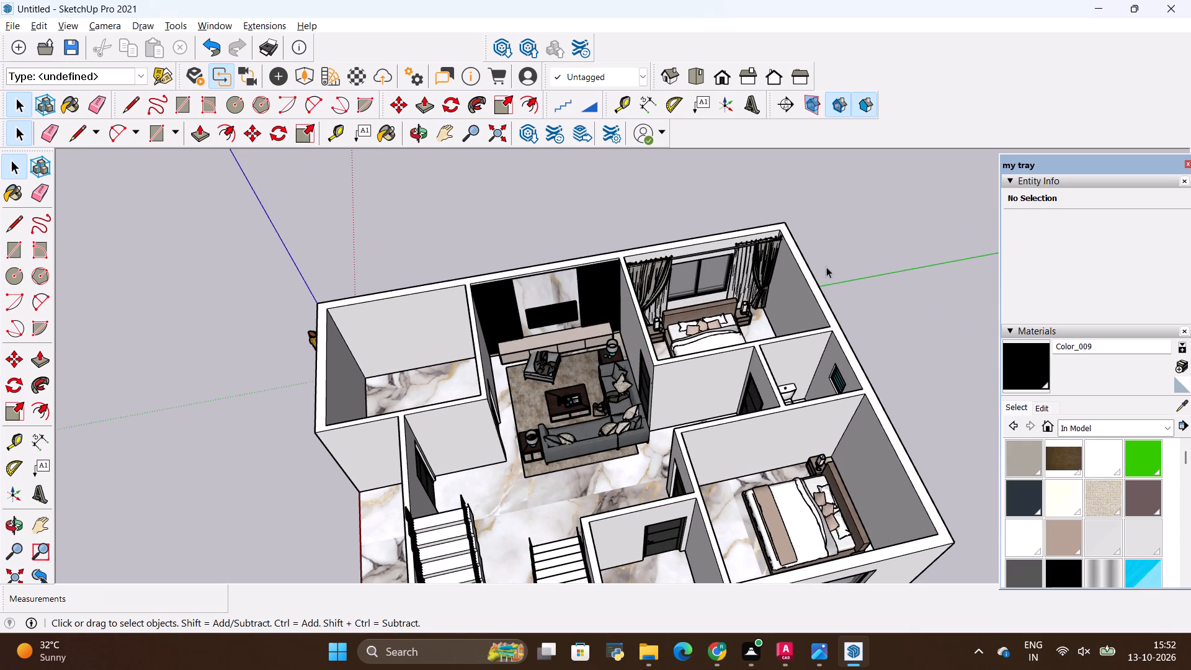
scroll(834, 269, "up", 13)
scroll(774, 292, "down", 10)
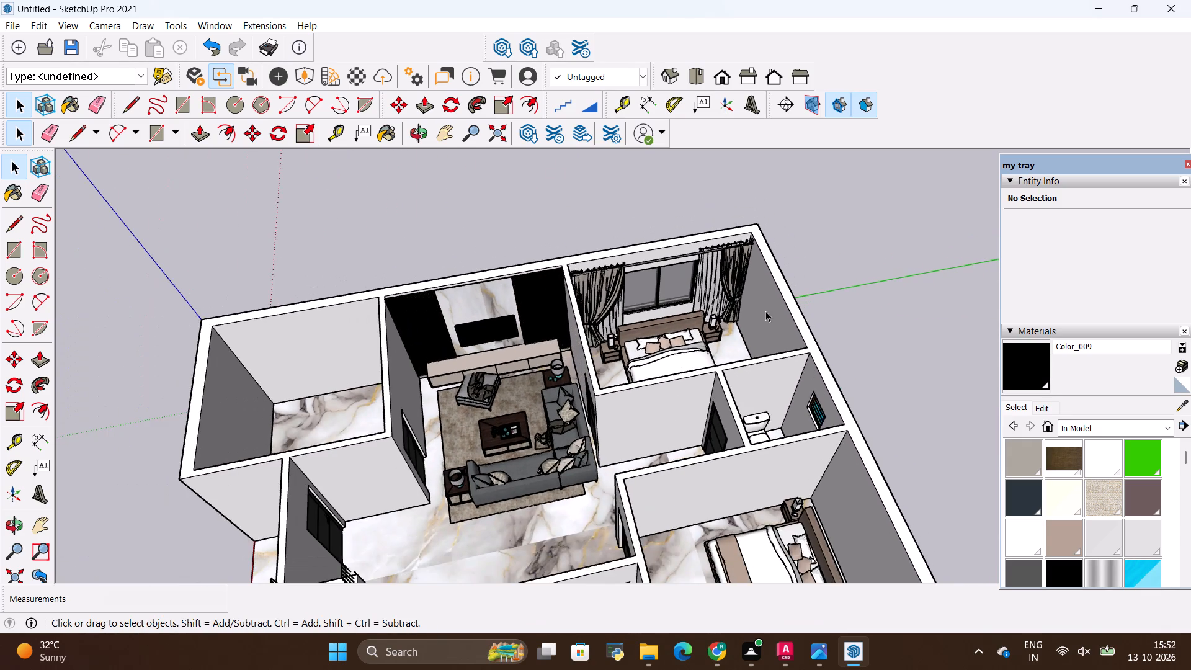
Examine the curtained bedroom from above in relation to the adjoining living room, corridor and bathroom.
middle_click_drag(774, 315, 841, 336)
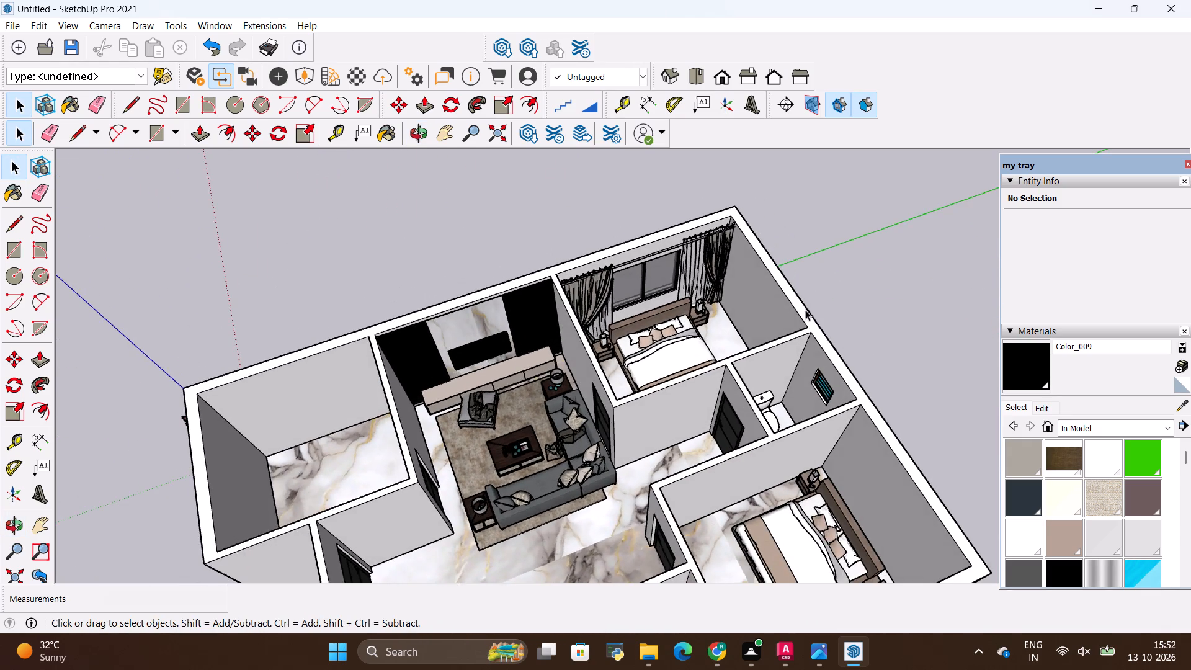
scroll(796, 292, "up", 6)
key("space")
left_click(854, 296)
middle_click_drag(854, 297, 756, 362)
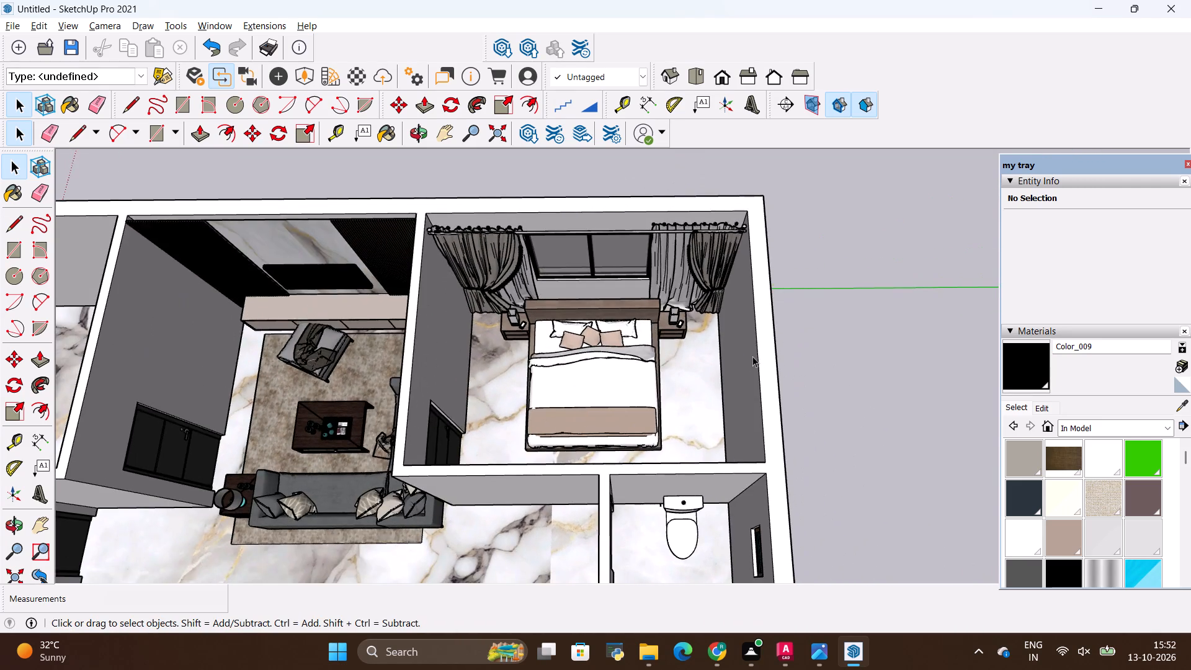
scroll(764, 346, "down", 9)
middle_click_drag(782, 387, 780, 311)
scroll(797, 308, "up", 4)
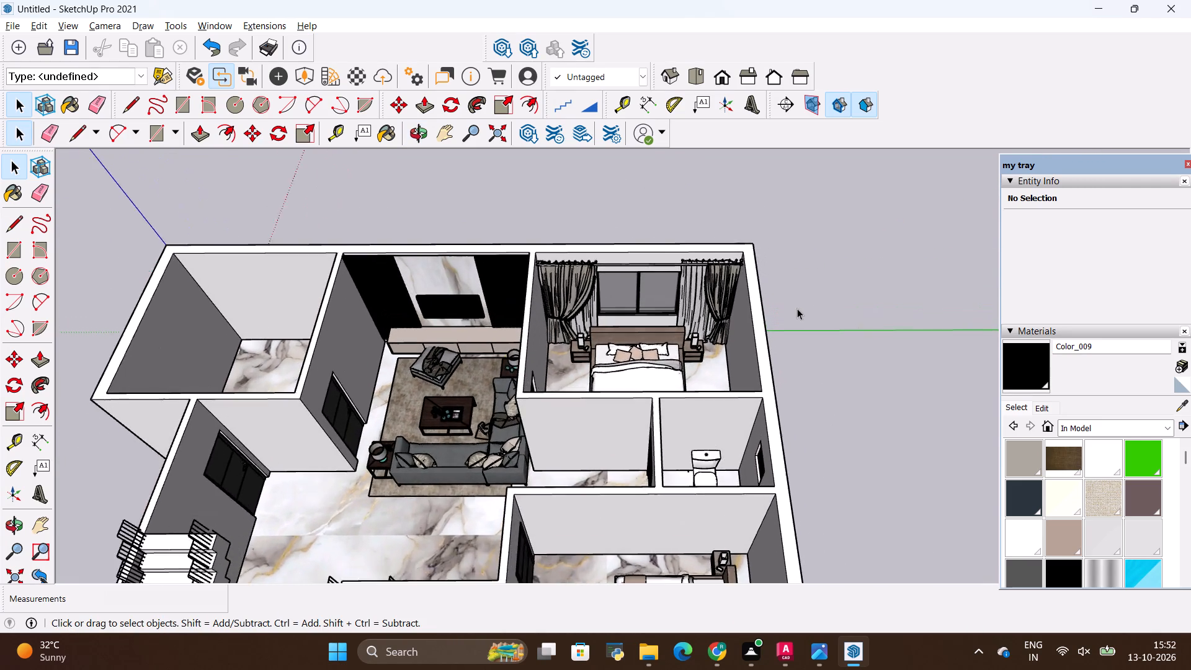
scroll(797, 308, "up", 3)
key("space")
left_click(791, 310)
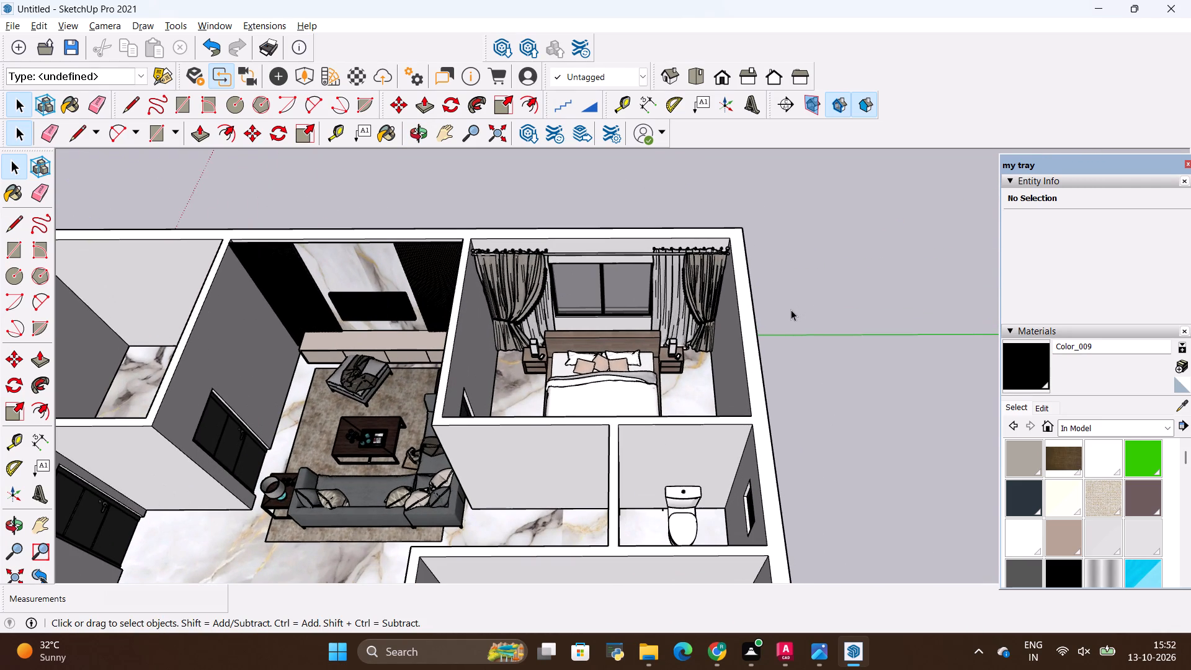
key("space")
left_click(794, 310)
Examine the curtained bedroom up close, including its bed, bedside tables, window, curtains and open wall tops.
scroll(578, 275, "up", 4)
middle_click_drag(579, 277, 560, 306)
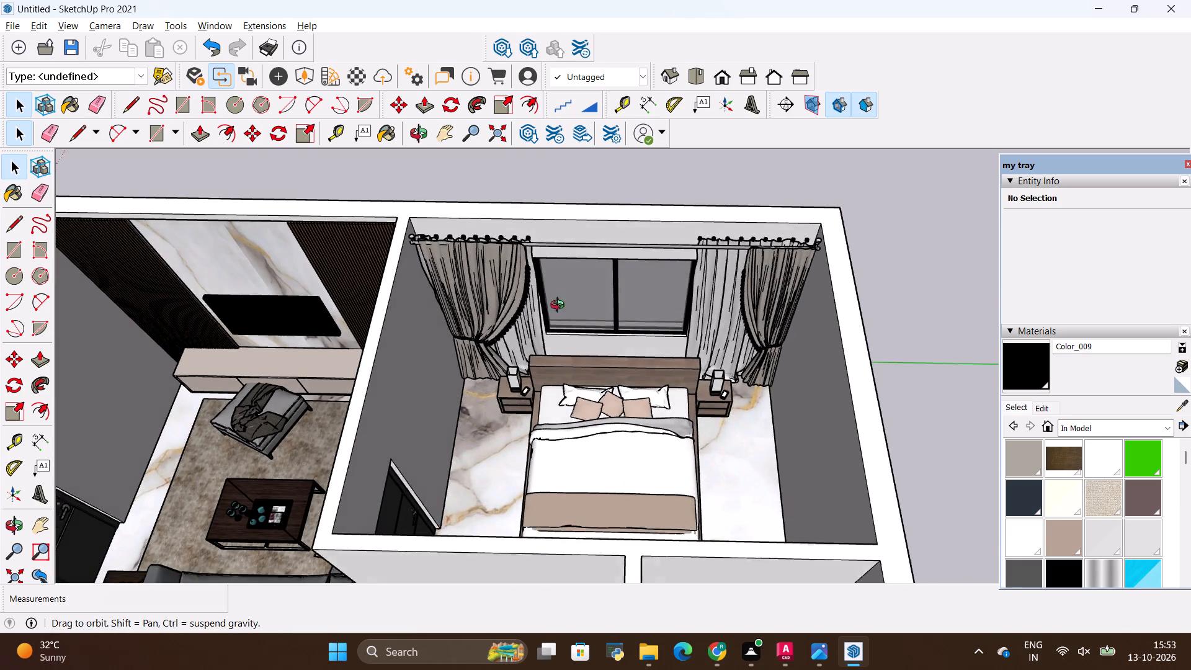
middle_click_drag(560, 306, 553, 318)
scroll(557, 308, "down", 8)
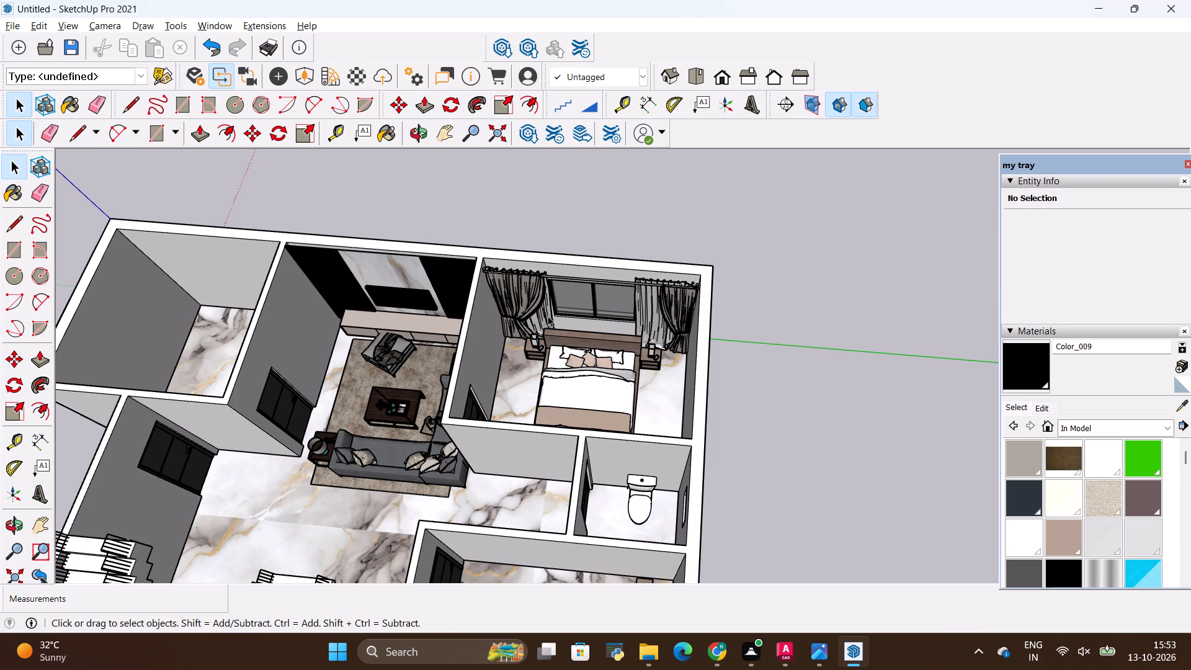
scroll(522, 386, "up", 2)
scroll(520, 386, "down", 4)
middle_click_drag(456, 486, 540, 474)
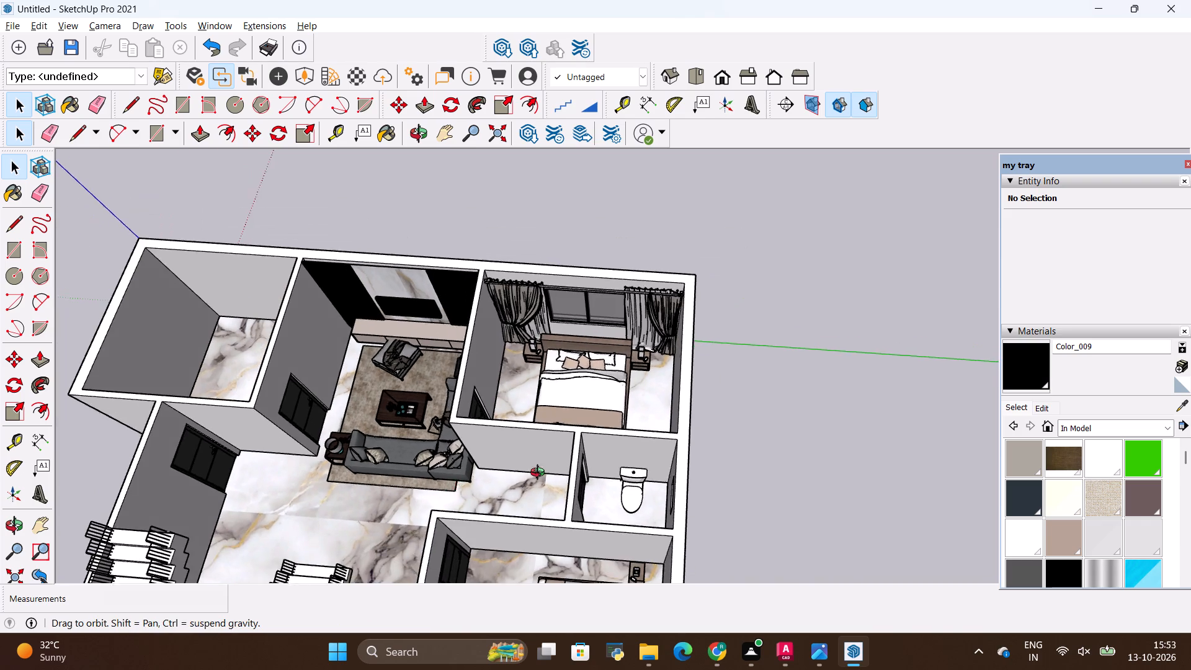
middle_click_drag(540, 474, 502, 434)
scroll(522, 334, "up", 7)
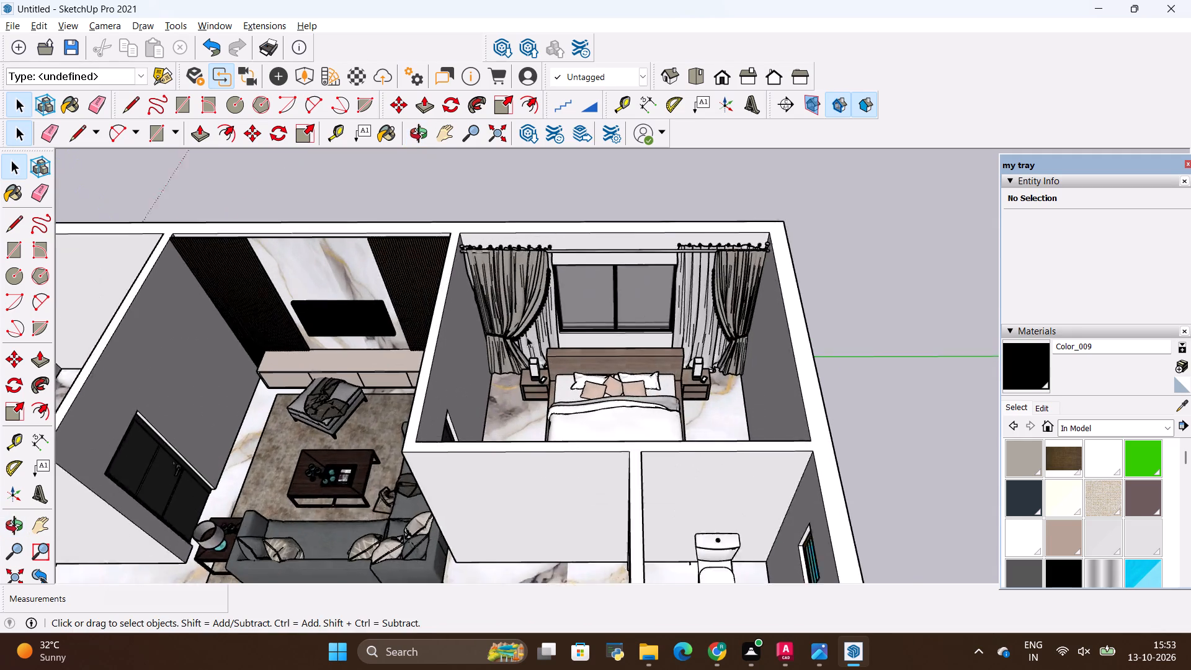
scroll(527, 337, "up", 5)
scroll(566, 303, "down", 5)
scroll(622, 290, "down", 1)
middle_click_drag(628, 290, 640, 322)
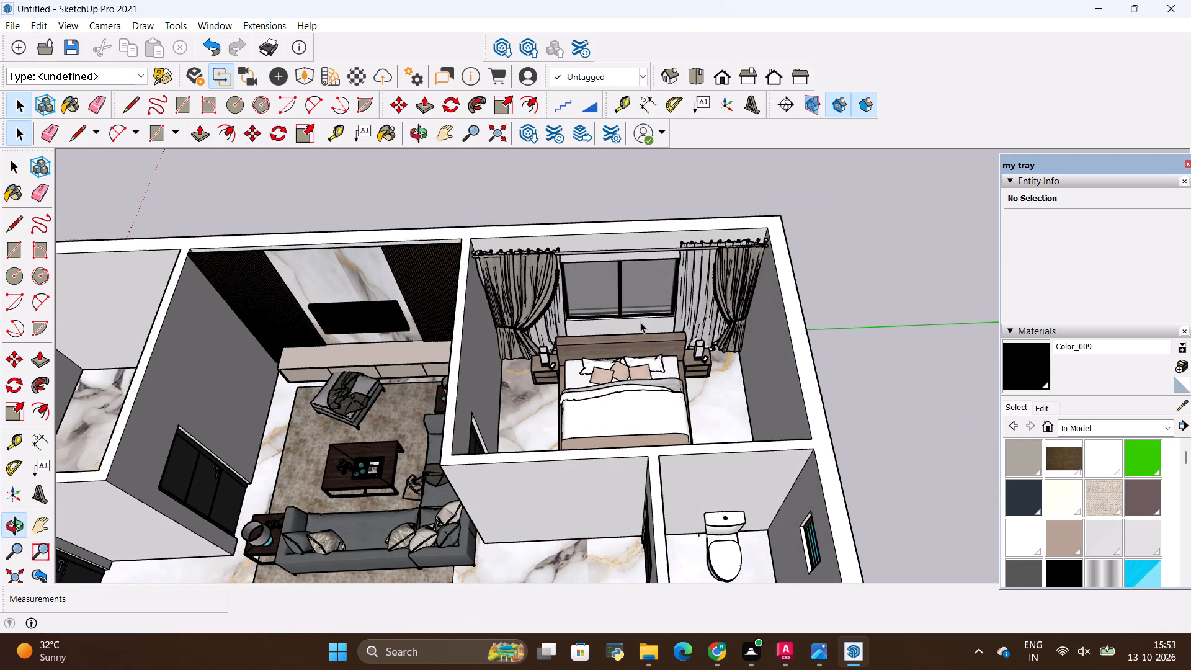
Draw a rectangle over the curtained bedroom at wall-top level, spanning the inner wall corners, and make it a group.
key("r")
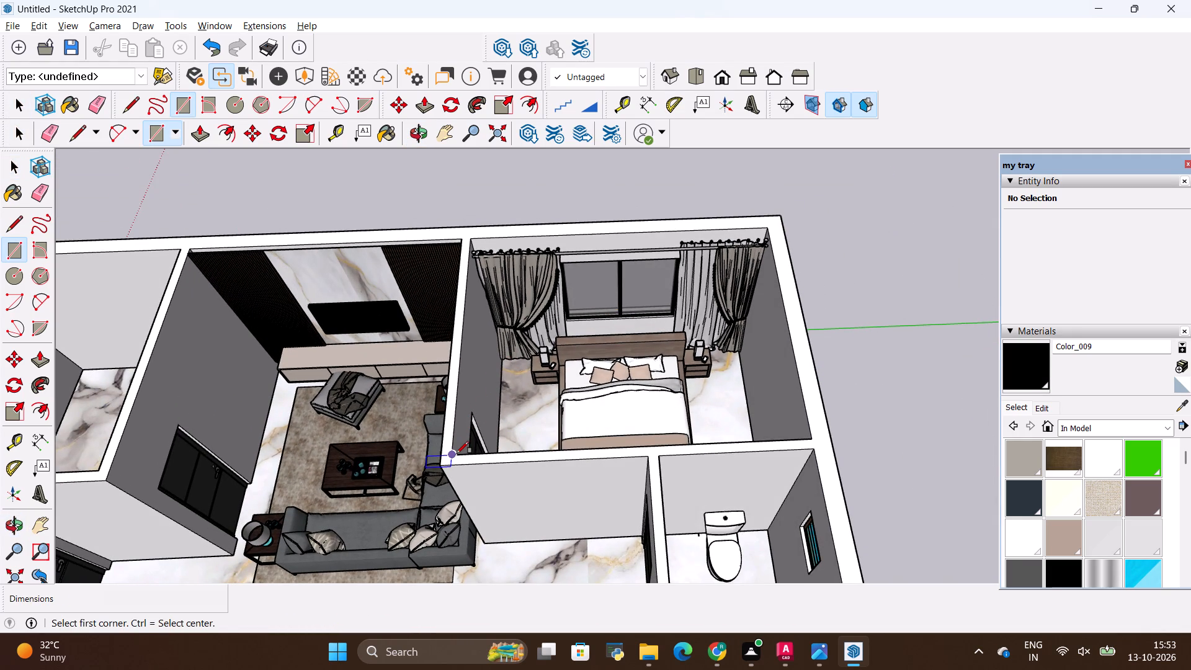
left_click(457, 453)
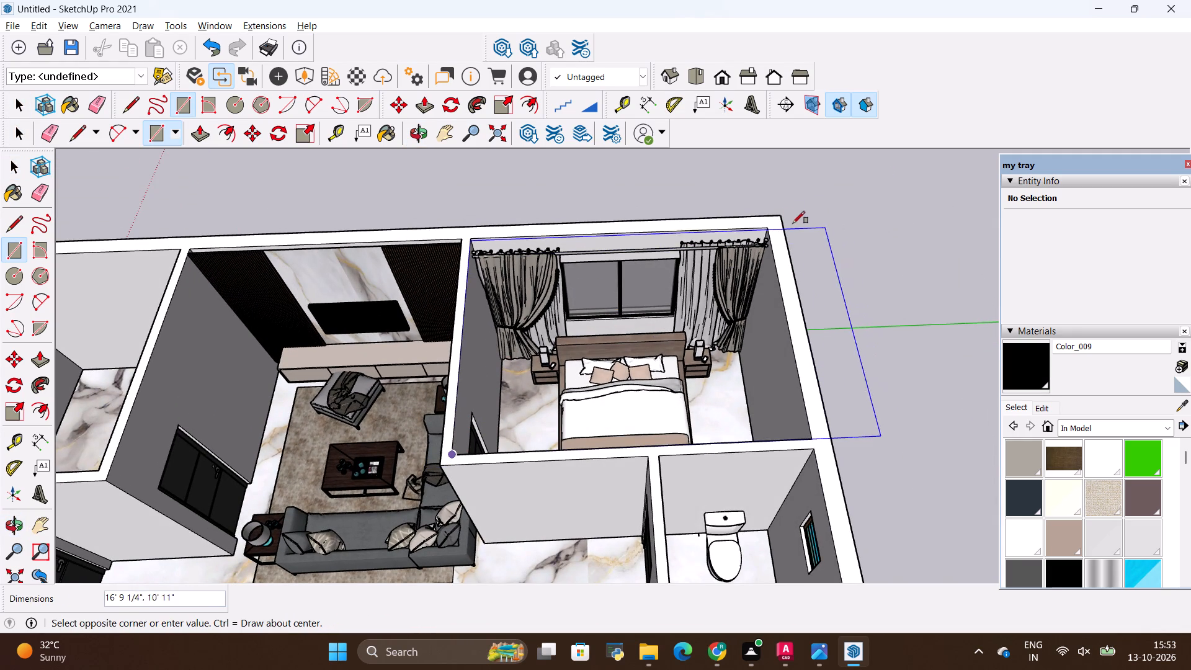
left_click(764, 225)
key("space")
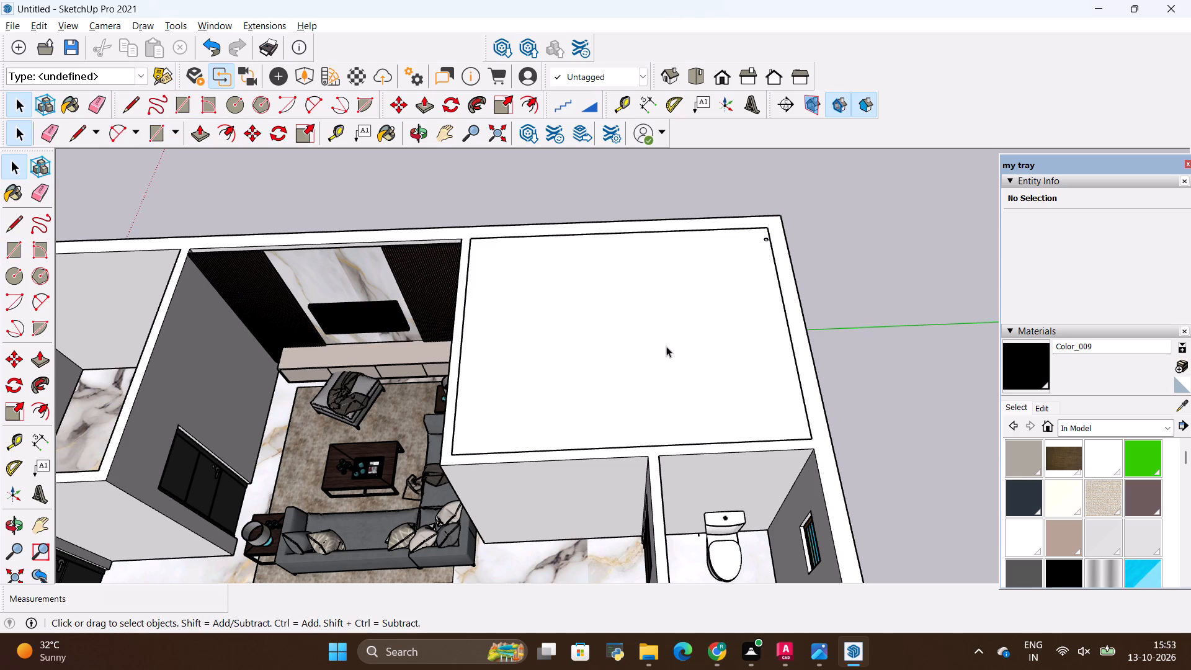
double_click(666, 346)
right_click(666, 346)
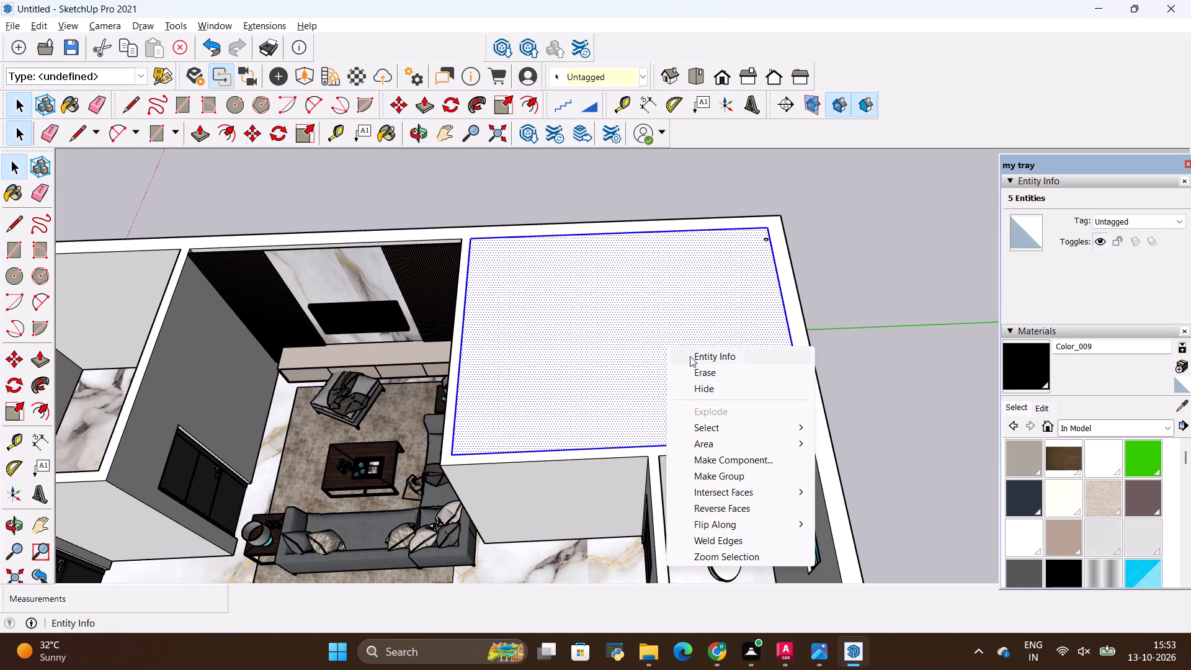
left_click(746, 473)
Move the rectangle group straight up along the vertical axis to about 13 ft above the bedroom walls.
key("m")
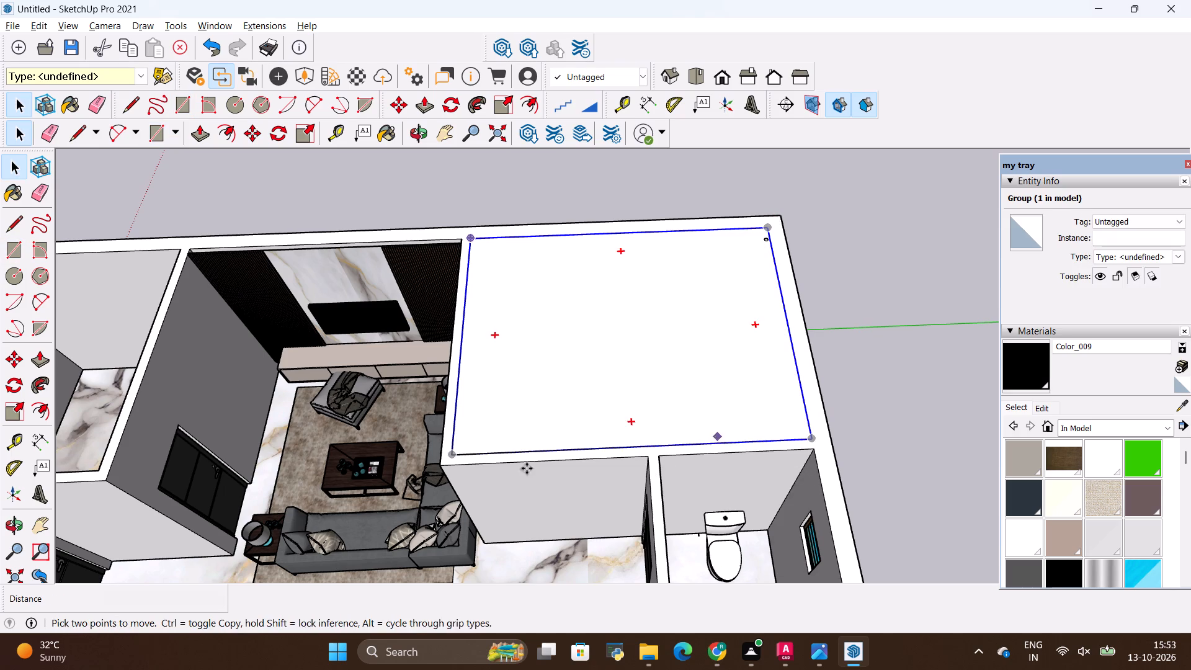
left_click(449, 458)
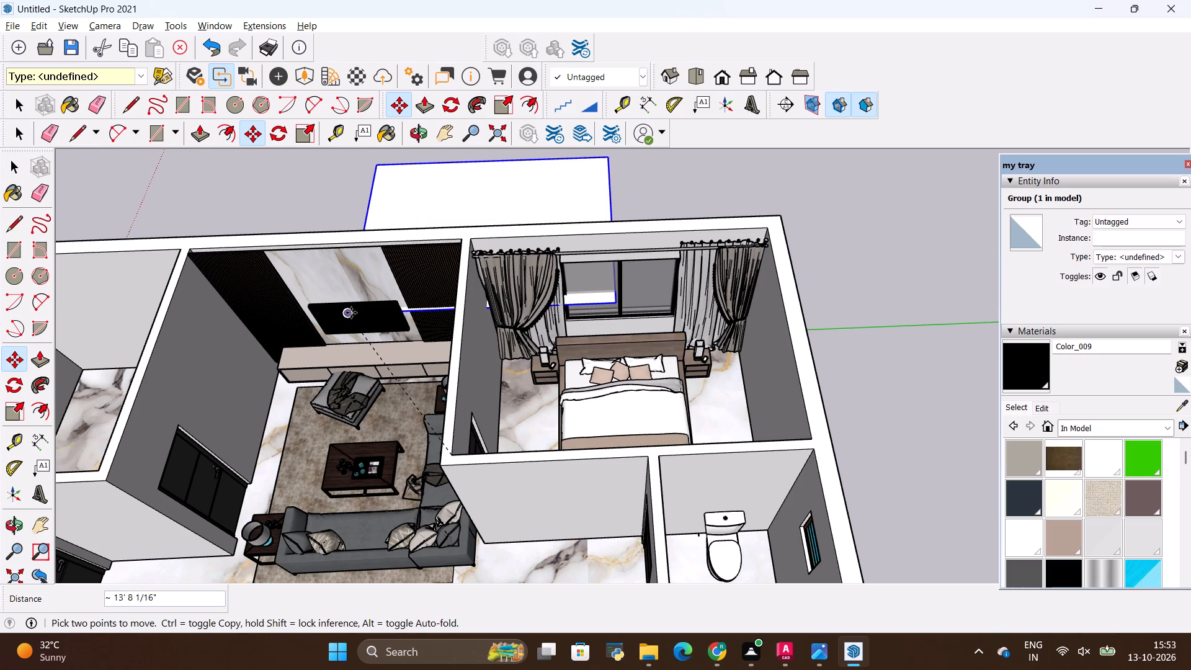
key("Up")
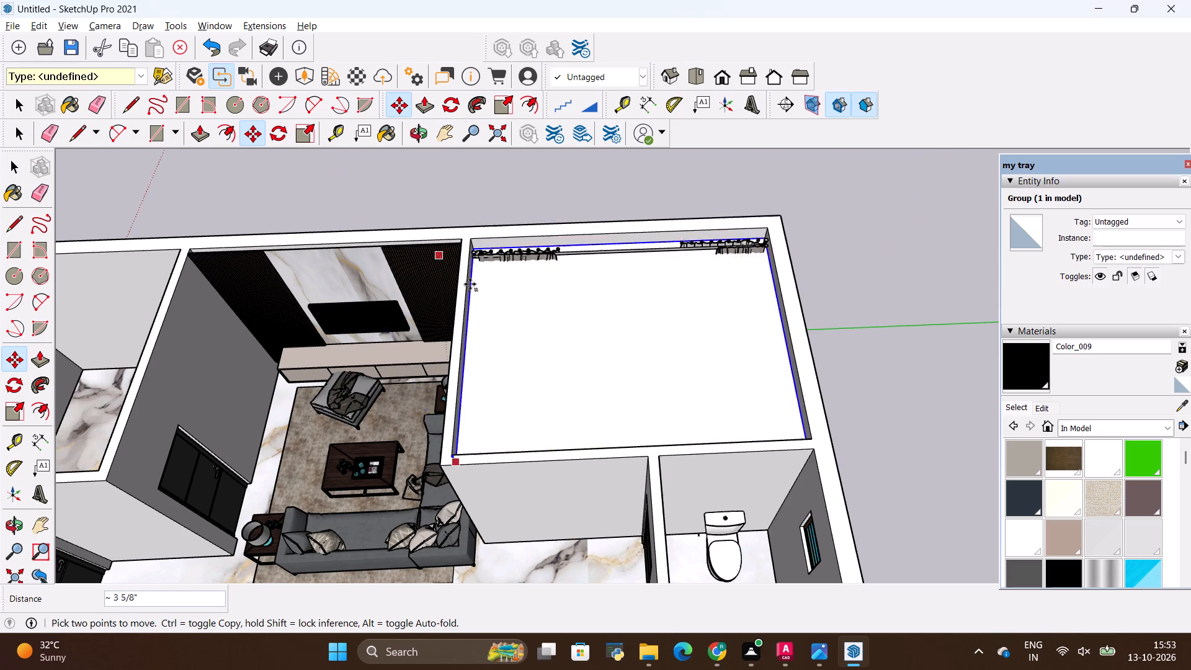
scroll(473, 288, "down", 17)
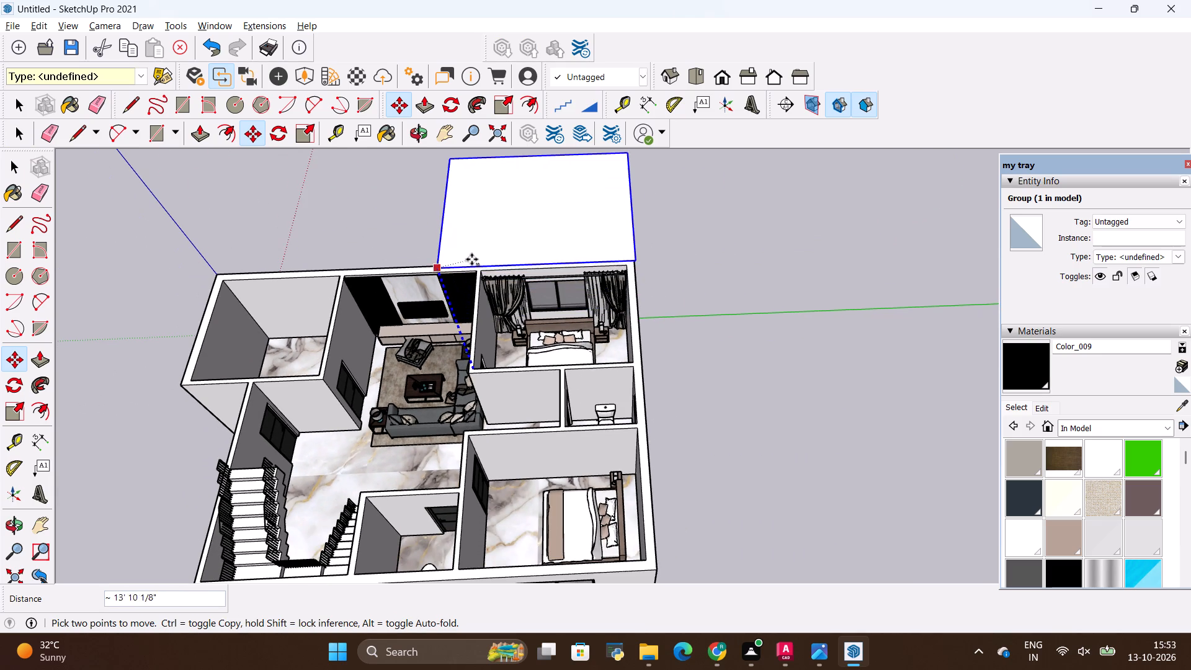
middle_click_drag(473, 261, 890, 151)
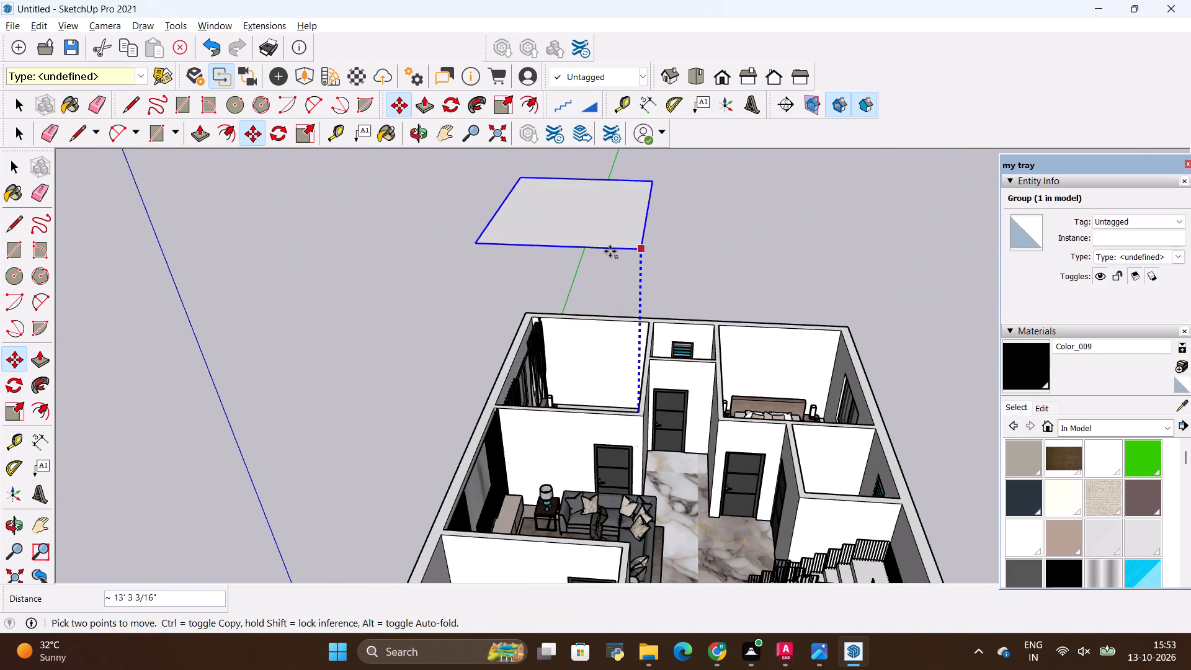
left_click(621, 251)
key("space")
left_click(416, 306)
Open the raised rectangle group from below and reverse its face so the front side points down, checking the underside.
scroll(452, 391, "down", 18)
middle_click_drag(691, 426, 495, 335)
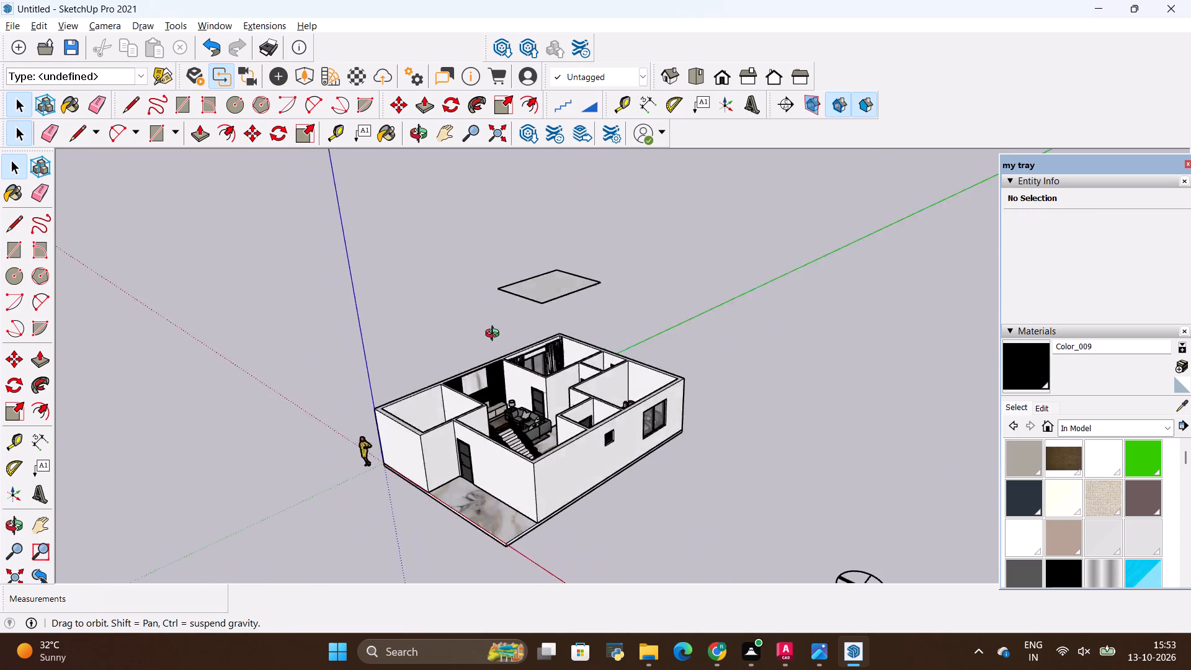
middle_click_drag(495, 335, 470, 228)
scroll(549, 301, "up", 15)
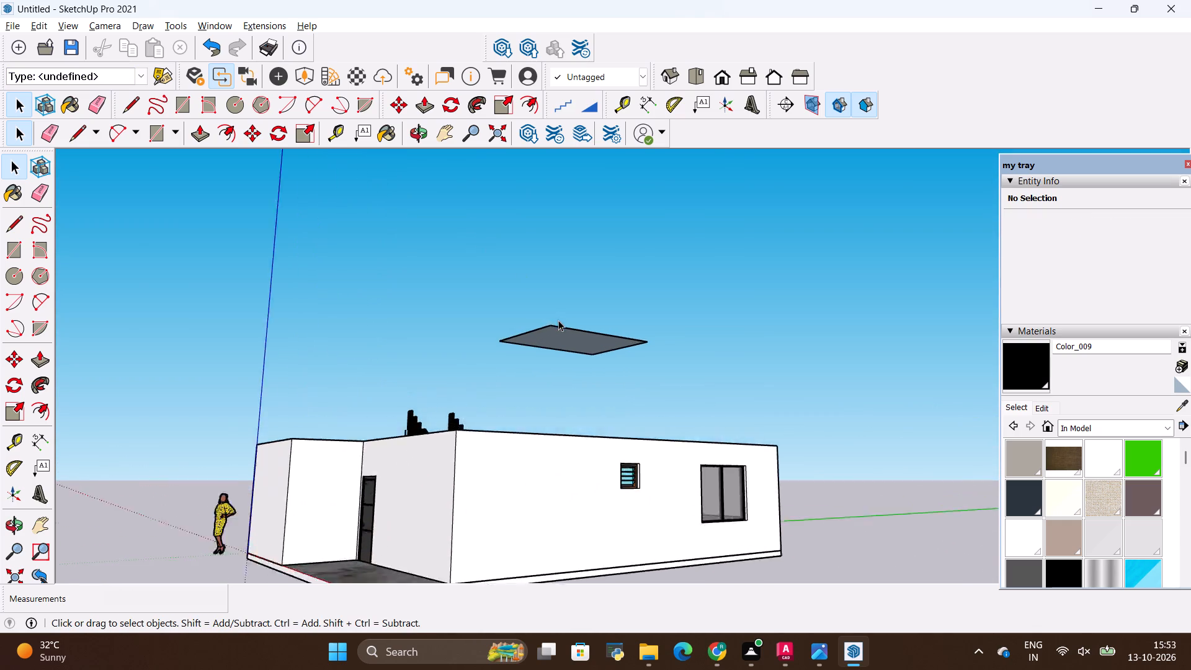
scroll(558, 320, "up", 8)
scroll(561, 383, "up", 1)
middle_click_drag(561, 383, 406, 318)
scroll(520, 324, "up", 1)
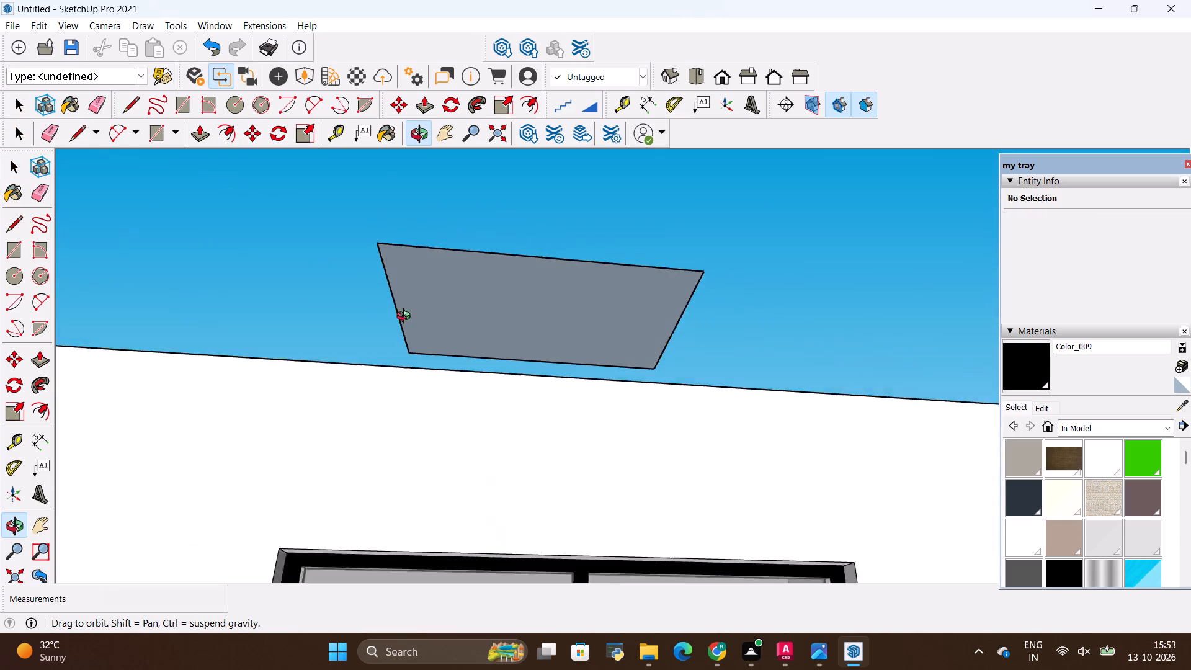
middle_click_drag(406, 318, 395, 324)
scroll(478, 228, "up", 5)
middle_click_drag(554, 343, 603, 276)
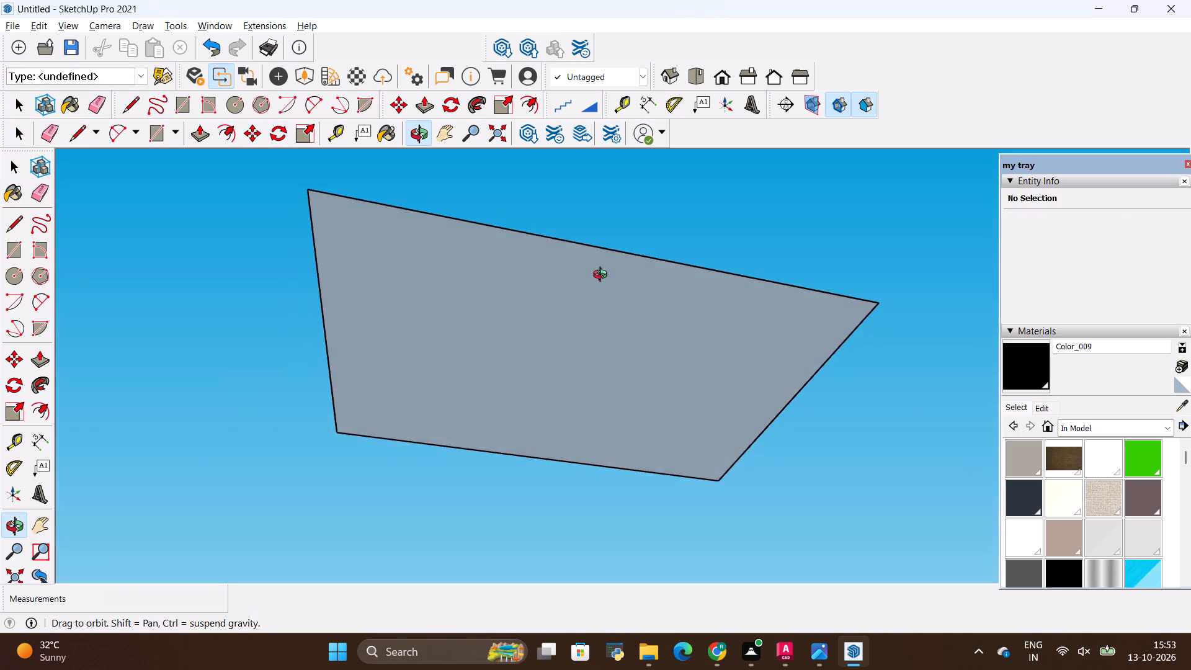
middle_click_drag(603, 276, 502, 259)
double_click(556, 322)
right_click(556, 322)
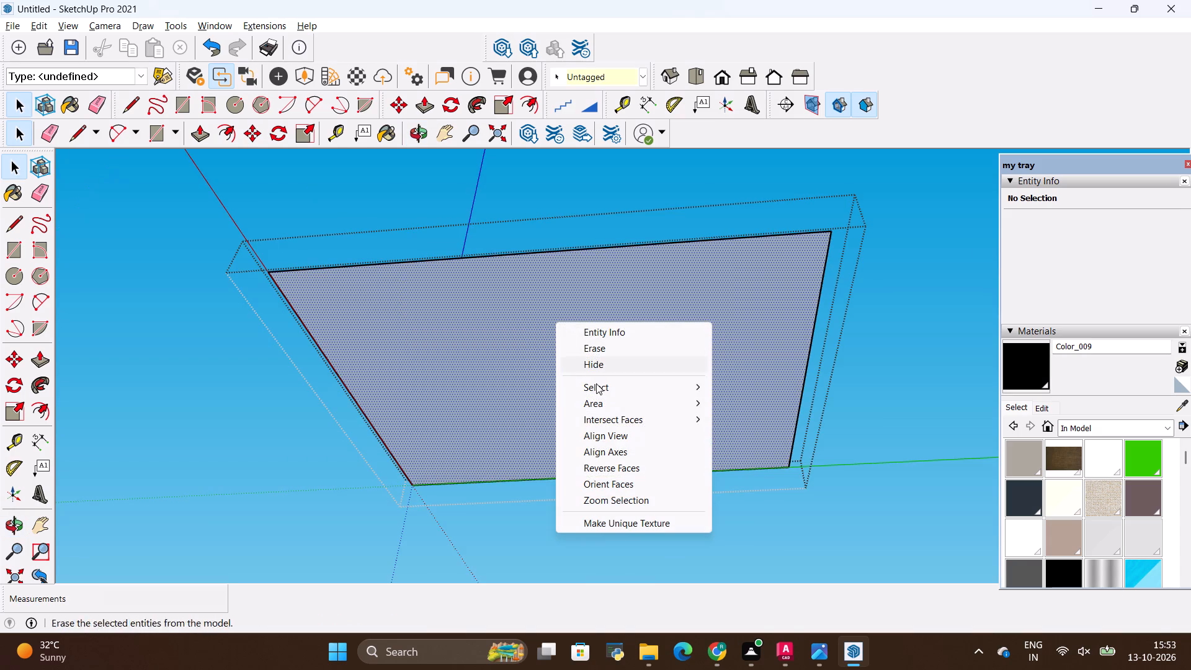
left_click(620, 462)
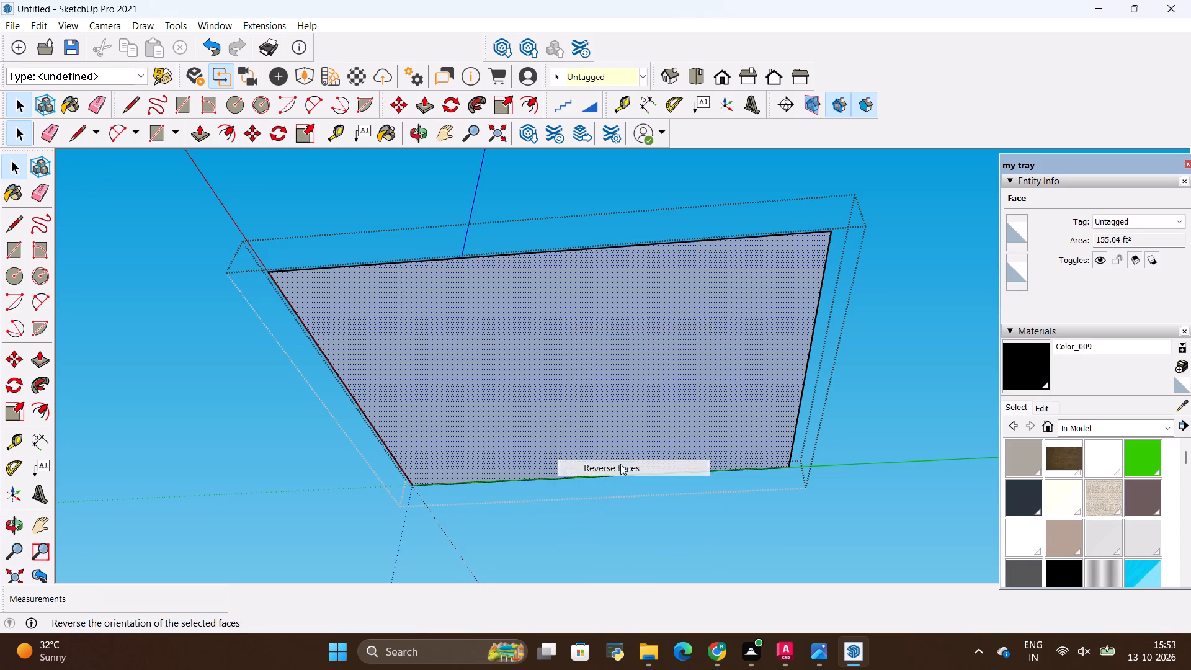
scroll(401, 418, "down", 3)
middle_click_drag(375, 414, 415, 445)
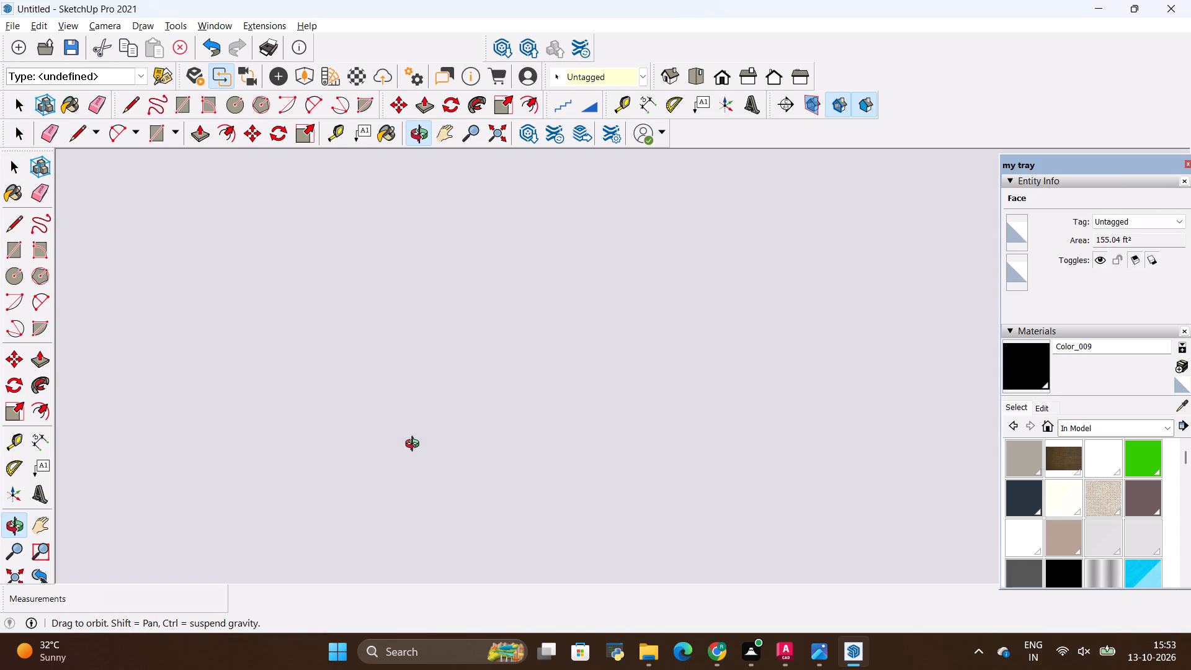
middle_click_drag(415, 445, 446, 480)
scroll(553, 276, "up", 6)
middle_click_drag(526, 390, 497, 313)
scroll(566, 382, "up", 1)
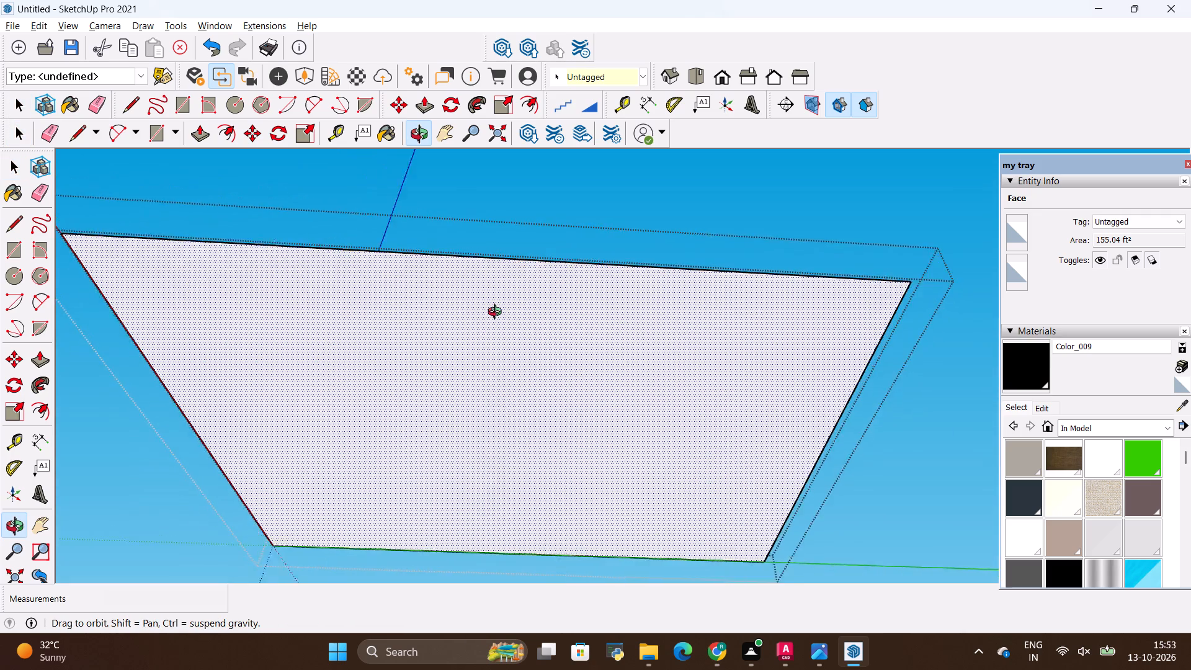
Examine the underside of the raised ceiling rectangle from several angles and distances.
middle_click_drag(497, 313, 463, 323)
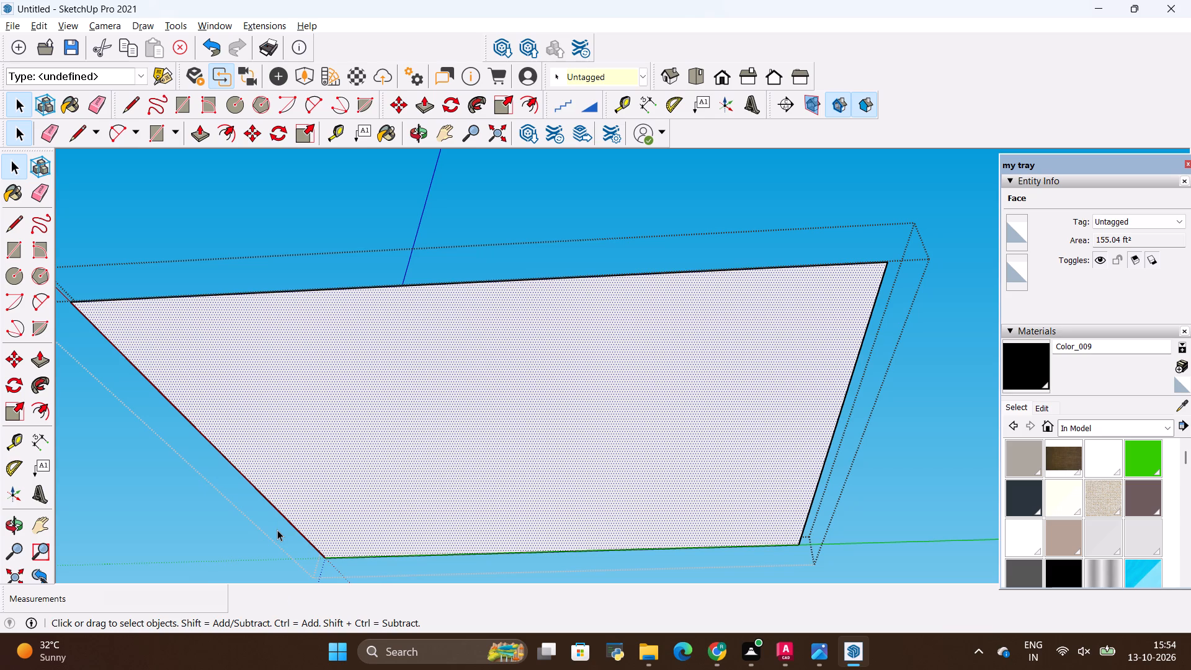
scroll(393, 532, "down", 5)
middle_click_drag(430, 537, 470, 471)
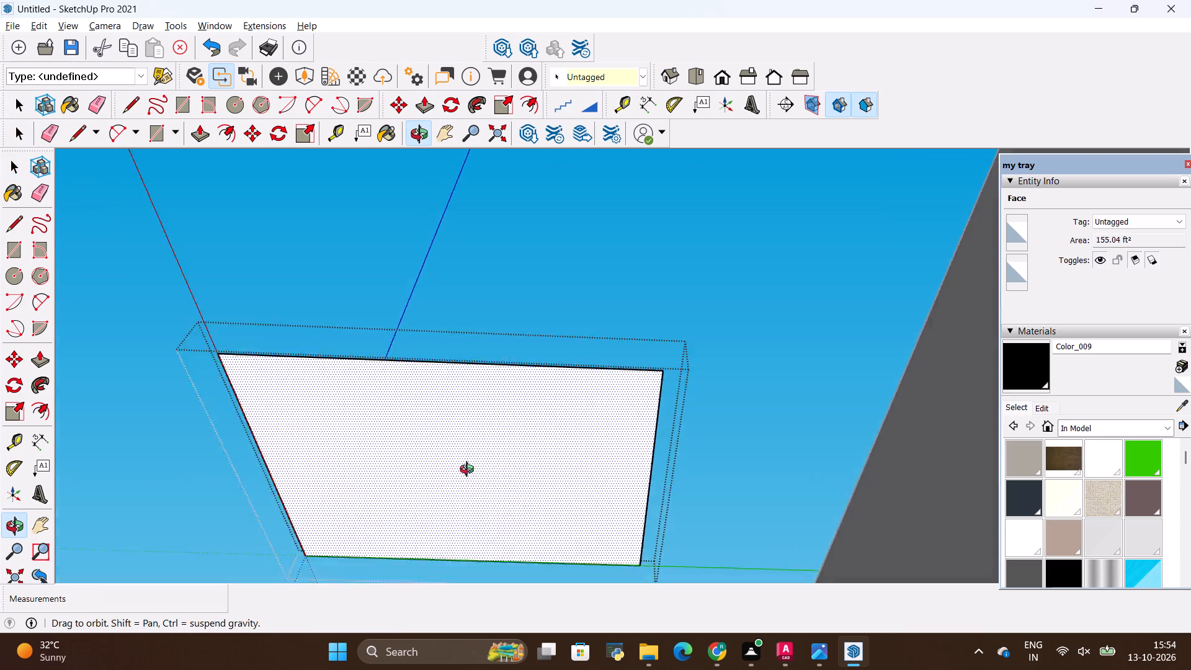
middle_click_drag(470, 471, 504, 498)
scroll(400, 582, "up", 2)
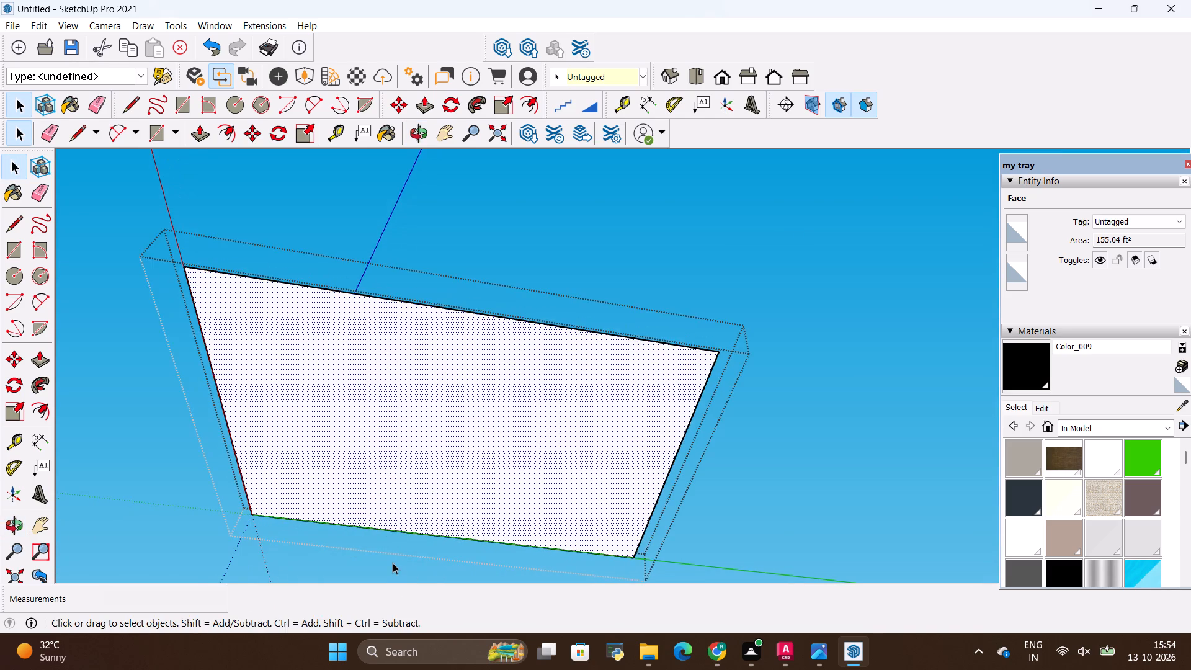
scroll(393, 563, "up", 3)
scroll(527, 470, "down", 4)
middle_click_drag(579, 452, 478, 446)
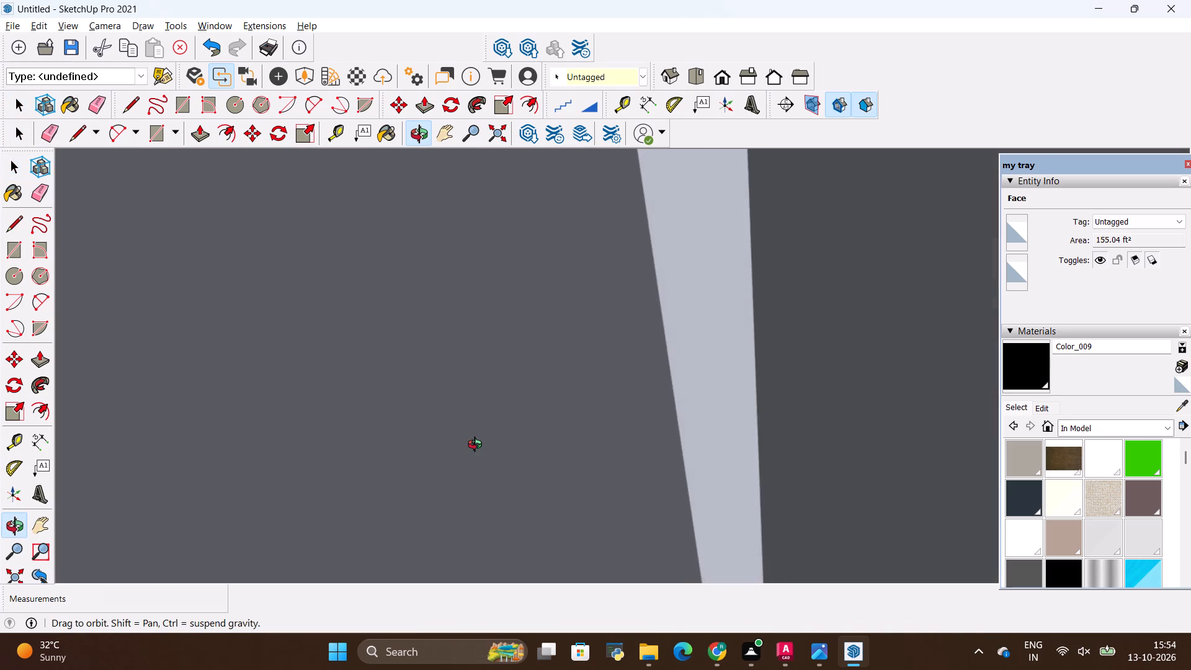
middle_click_drag(478, 446, 611, 520)
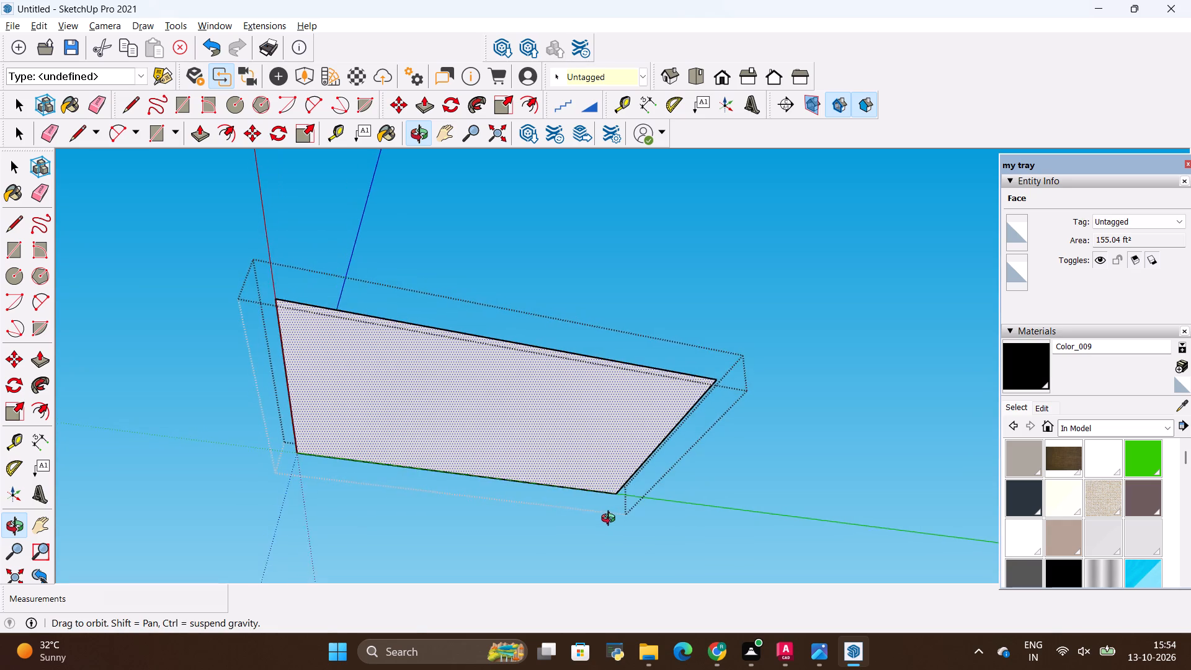
middle_click_drag(611, 520, 608, 517)
scroll(426, 455, "up", 5)
middle_click_drag(447, 341, 349, 346)
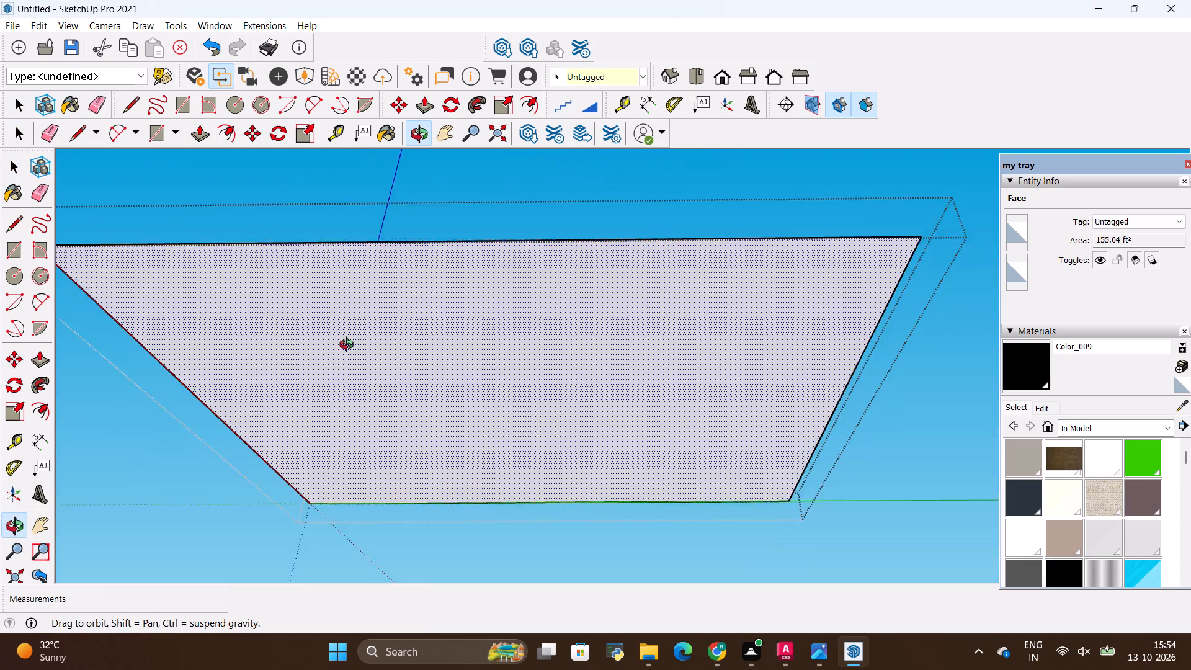
middle_click_drag(349, 346, 342, 355)
scroll(383, 337, "down", 2)
middle_click_drag(507, 356, 531, 241)
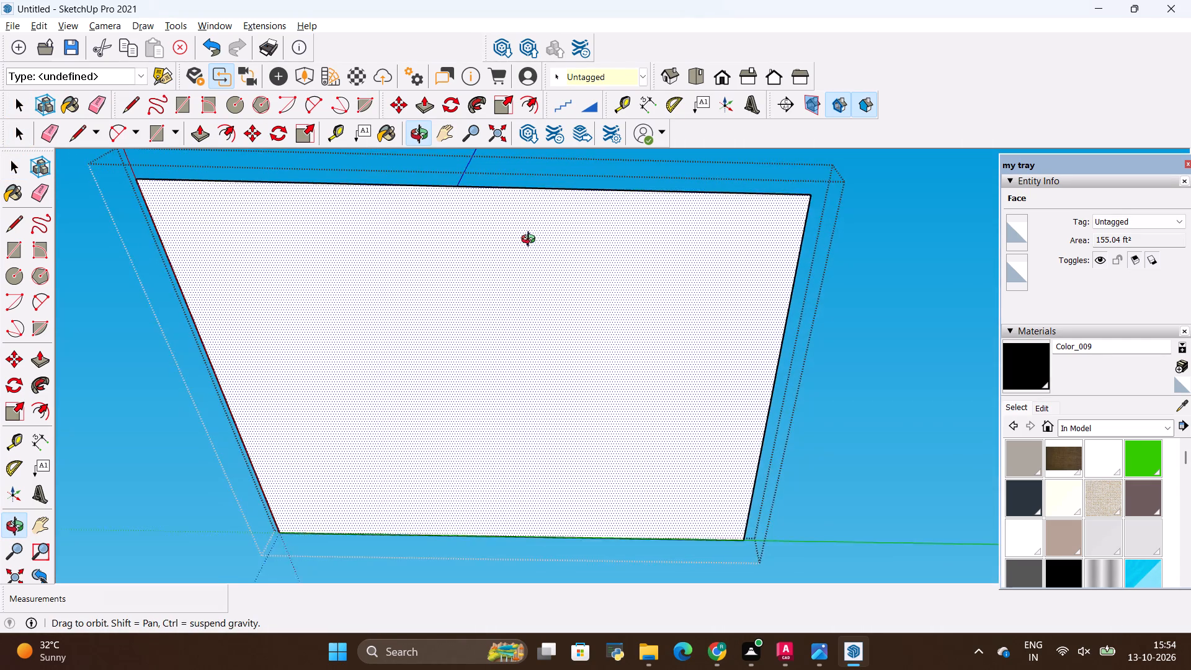
middle_click_drag(531, 241, 541, 264)
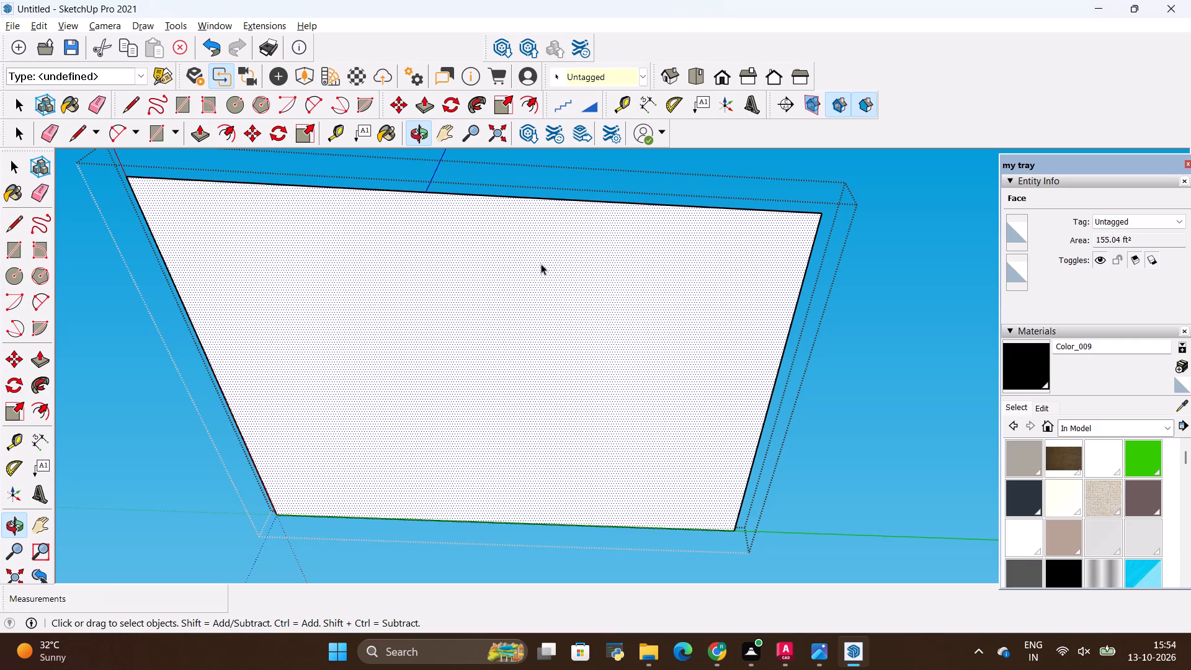
Offset the ceiling rectangle's outline 1'6" inward on its underside to form a border strip around an inner rectangle.
scroll(765, 362, "down", 3)
scroll(617, 317, "up", 2)
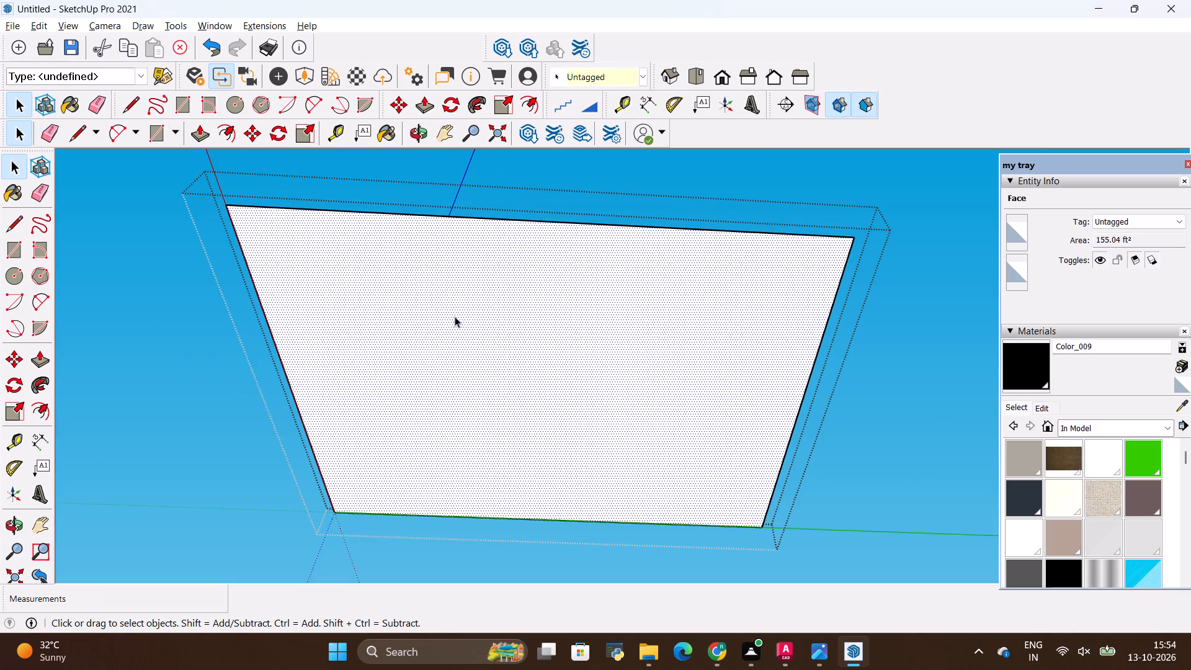
left_click(525, 101)
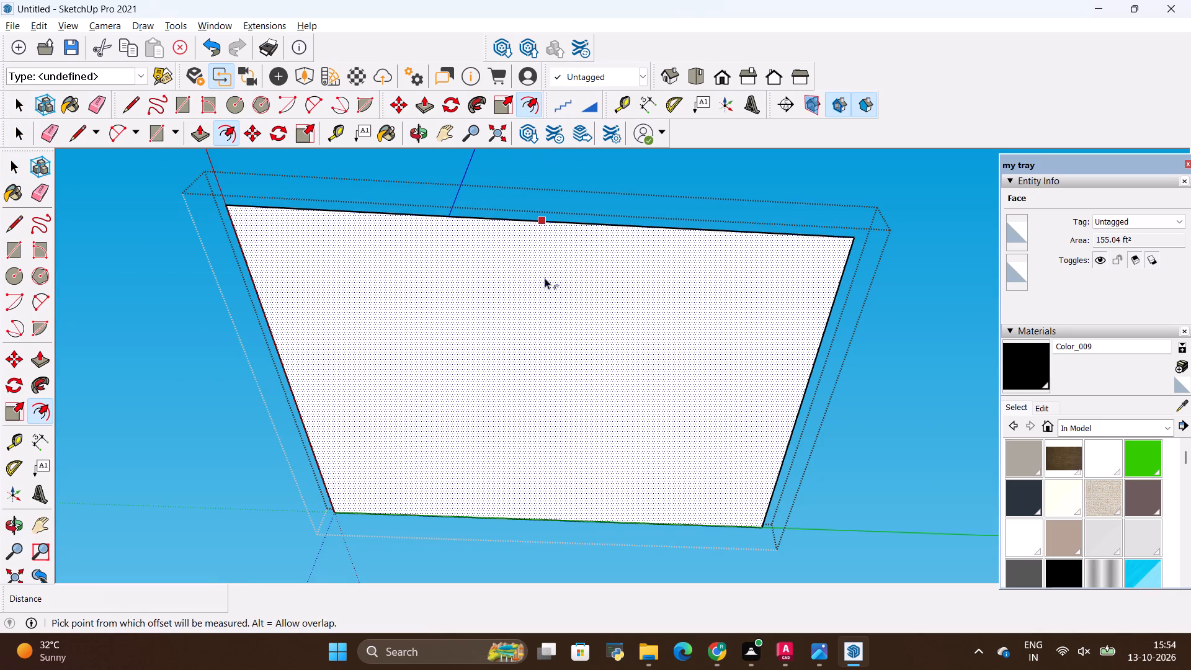
left_click(546, 290)
key("BackSpace")
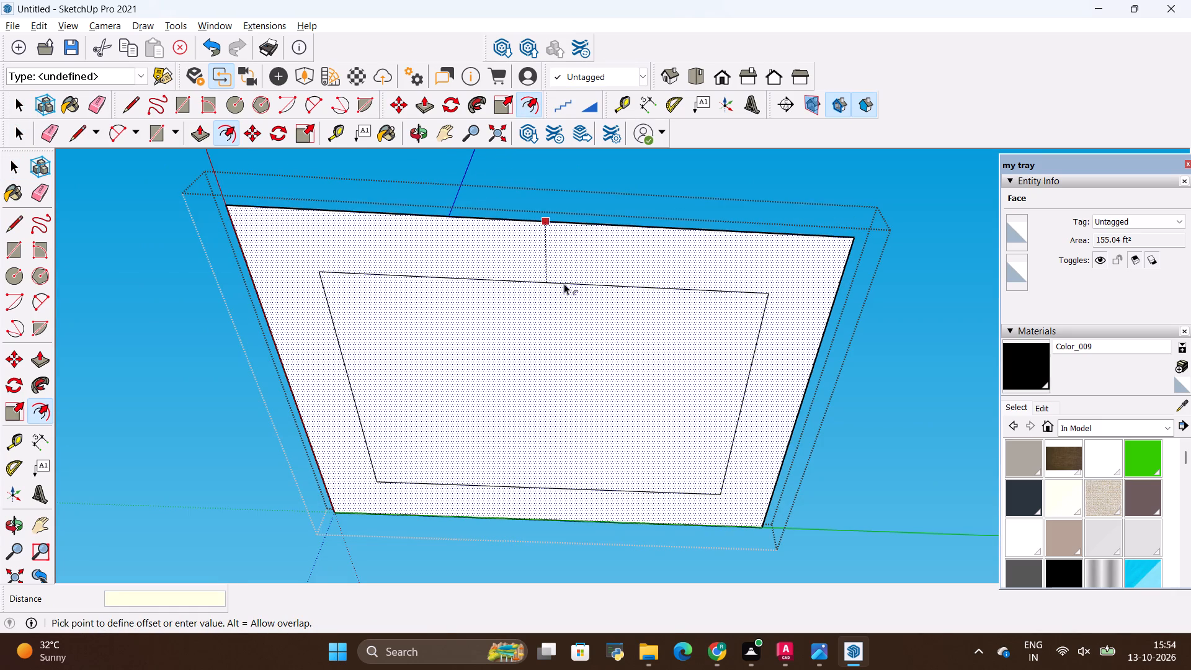
type("1'6")
key("shift+quotedbl")
key("Return")
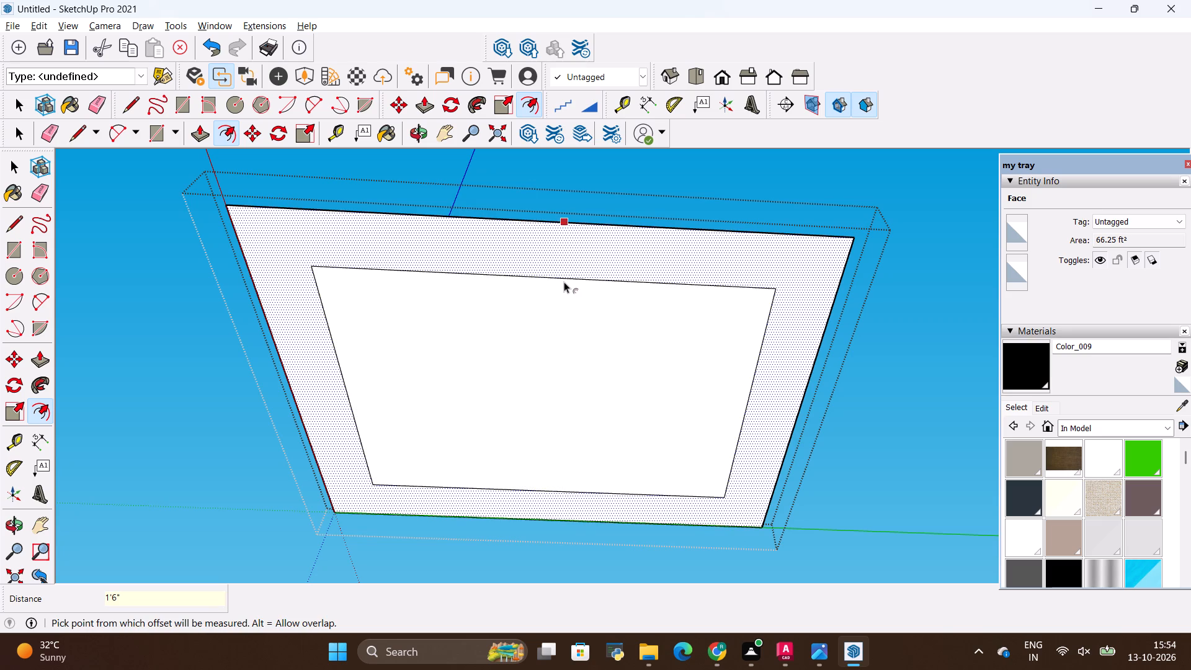
View the ceiling panel above the house's outer wall and close its group, leaving nothing selected.
scroll(461, 387, "down", 1)
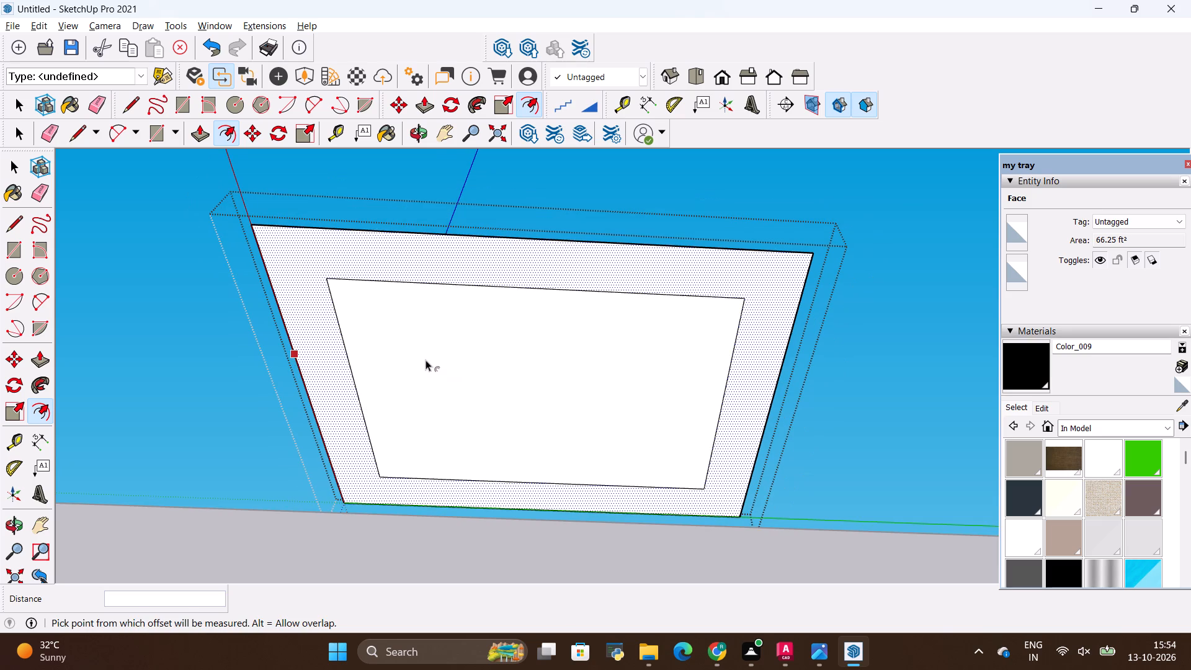
middle_click_drag(427, 370, 453, 378)
scroll(456, 378, "down", 2)
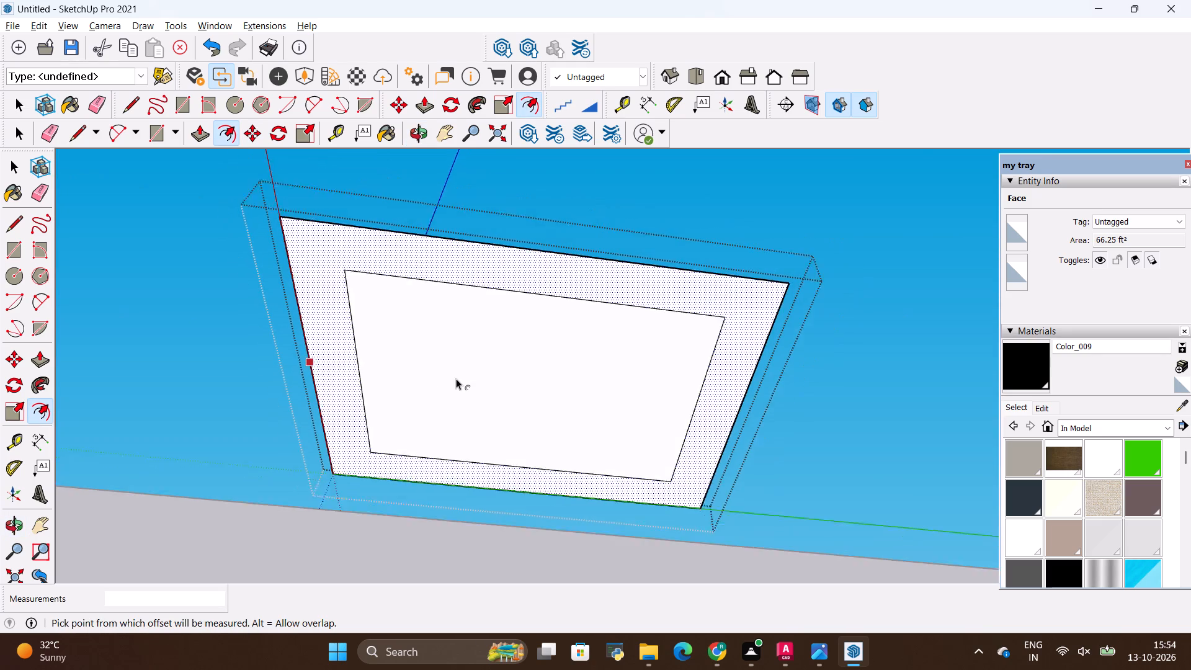
scroll(456, 378, "down", 1)
middle_click_drag(456, 381, 473, 398)
scroll(544, 292, "down", 3)
scroll(541, 288, "up", 8)
scroll(523, 361, "down", 17)
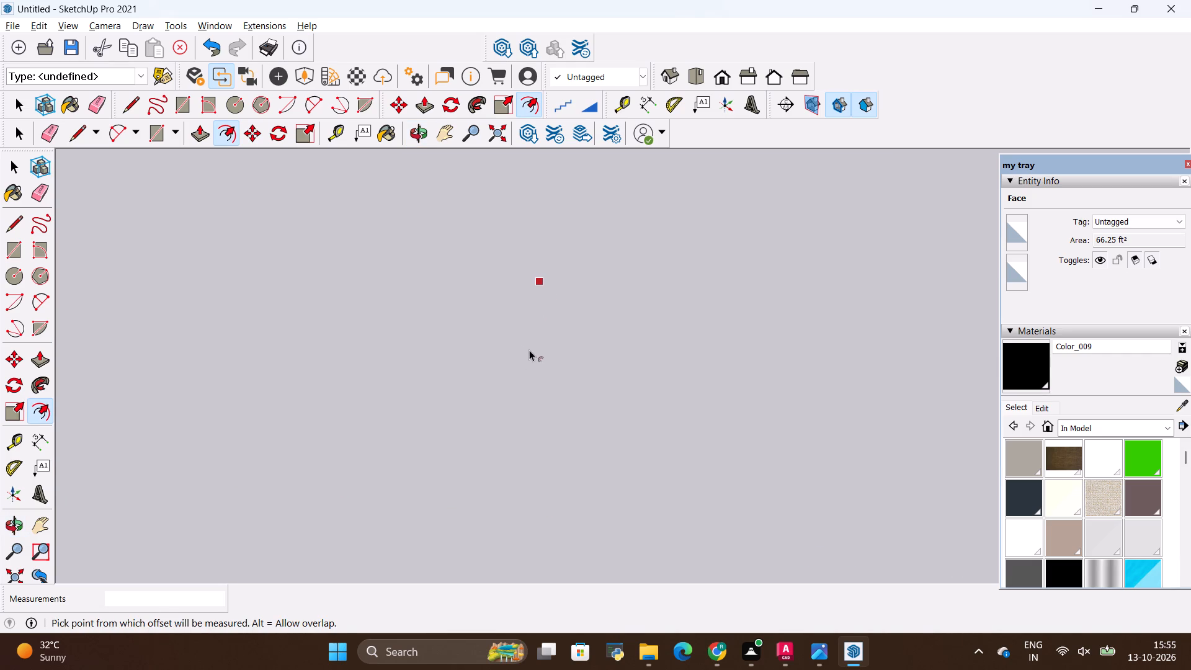
scroll(529, 350, "down", 20)
scroll(529, 350, "down", 20)
scroll(529, 350, "down", 1)
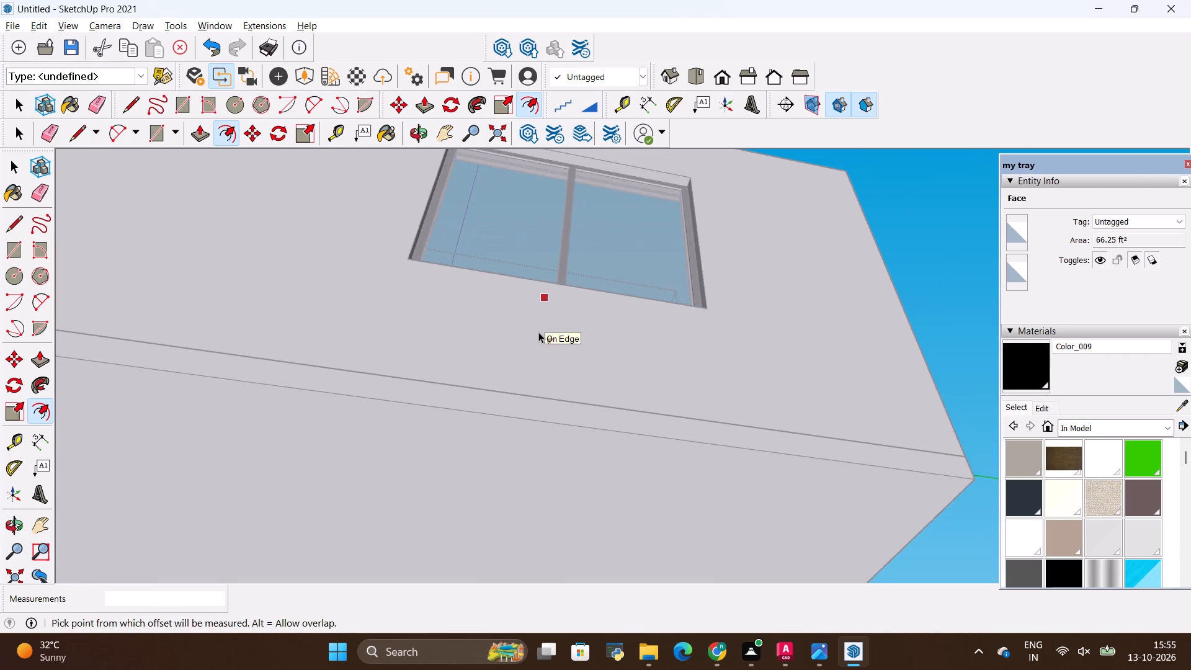
scroll(538, 332, "down", 19)
scroll(574, 222, "up", 11)
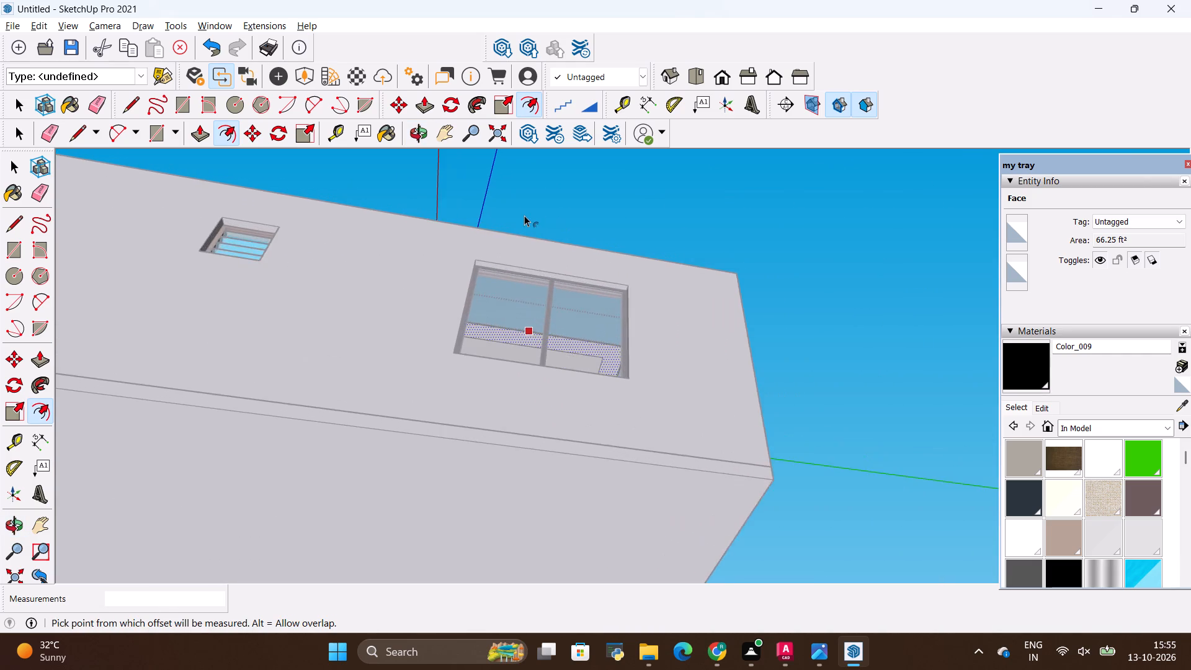
scroll(524, 215, "up", 3)
middle_click_drag(522, 220, 541, 365)
scroll(545, 266, "down", 5)
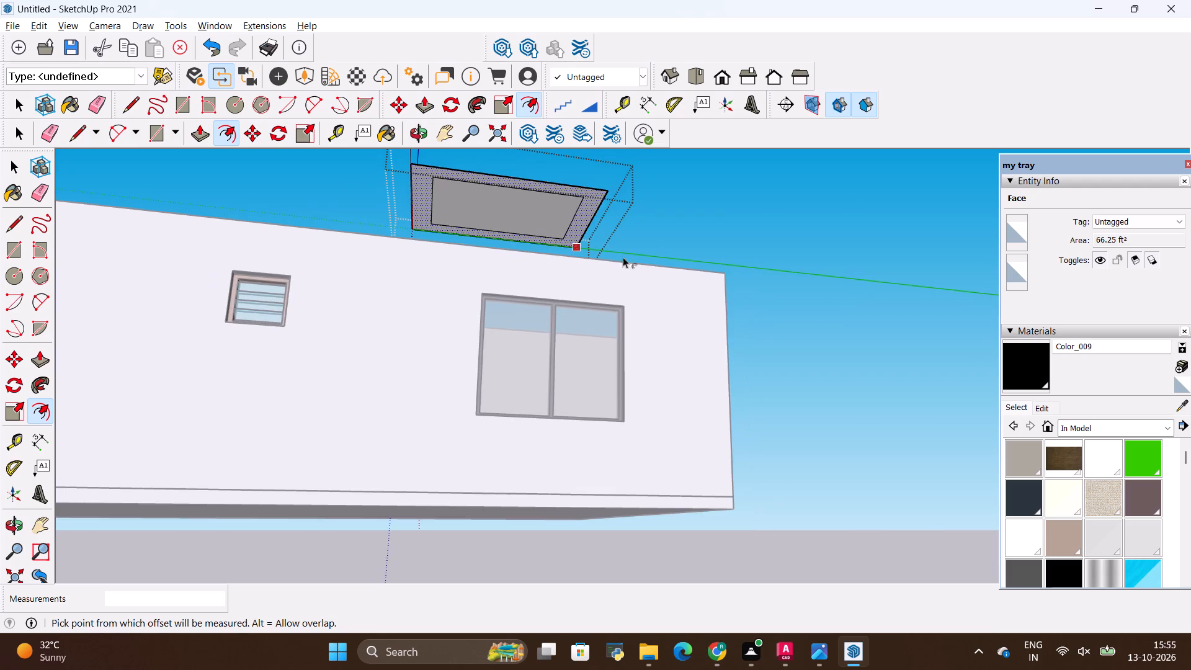
scroll(662, 250, "down", 5)
scroll(626, 154, "up", 13)
key("space")
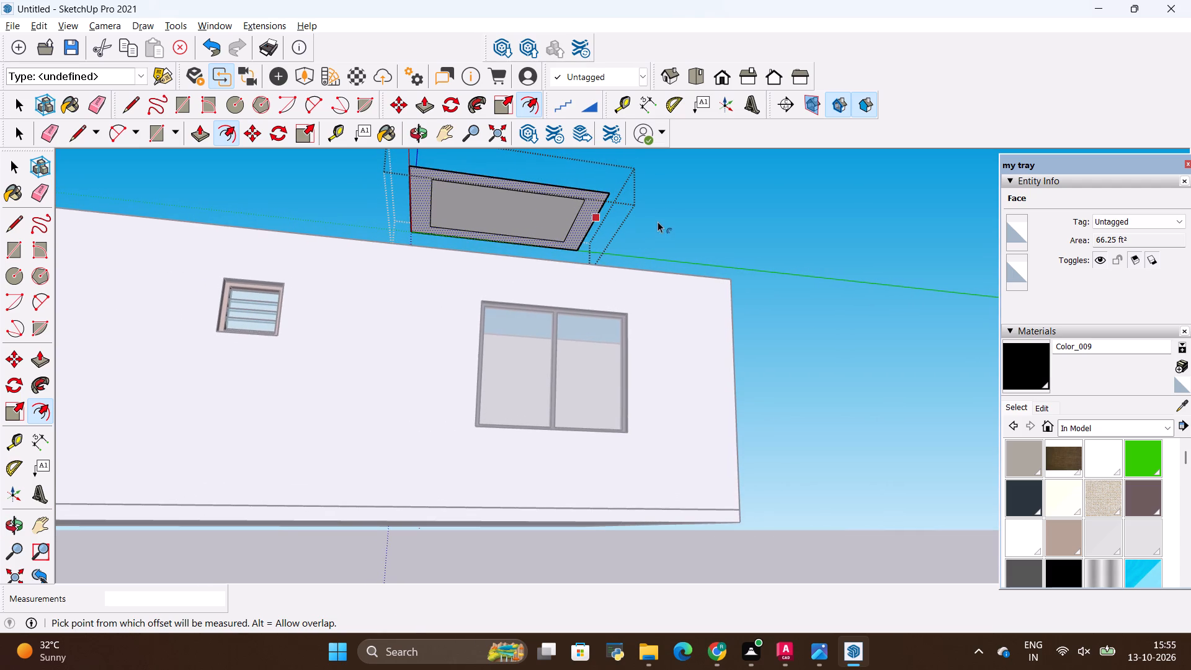
left_click(739, 319)
Examine the bordered ceiling panel from below and around its corners, checking its position above the house walls.
scroll(627, 302, "down", 5)
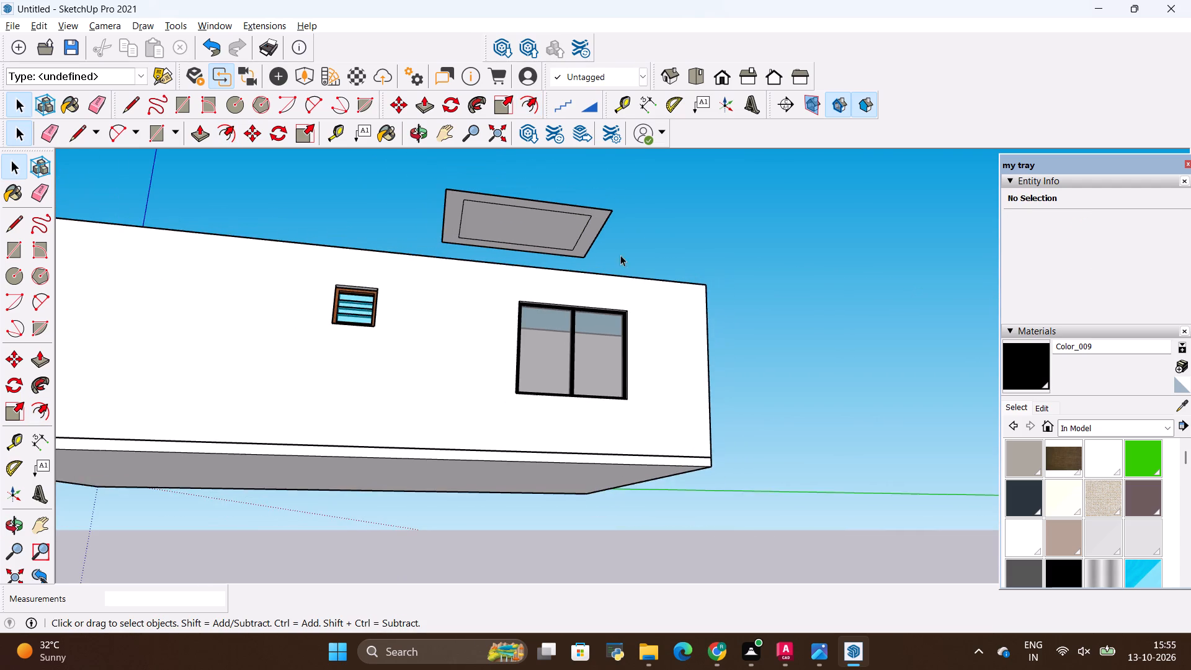
scroll(578, 201, "up", 20)
scroll(578, 201, "up", 14)
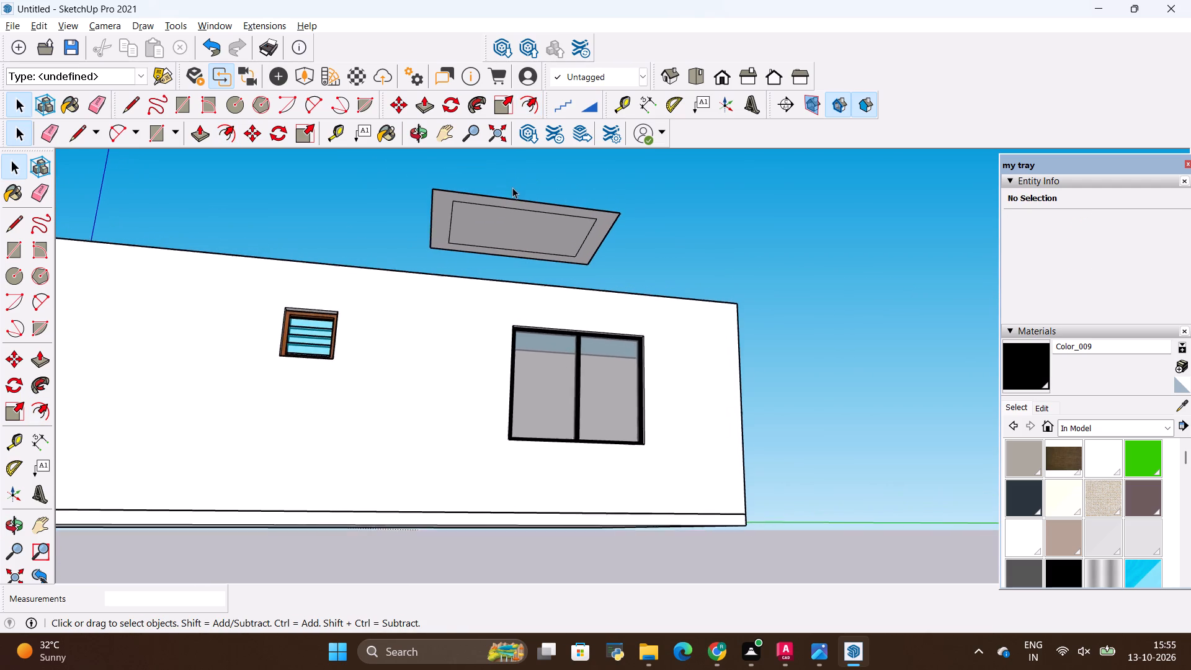
scroll(512, 187, "up", 11)
scroll(664, 309, "down", 12)
scroll(781, 298, "down", 6)
scroll(649, 216, "up", 20)
scroll(649, 216, "up", 3)
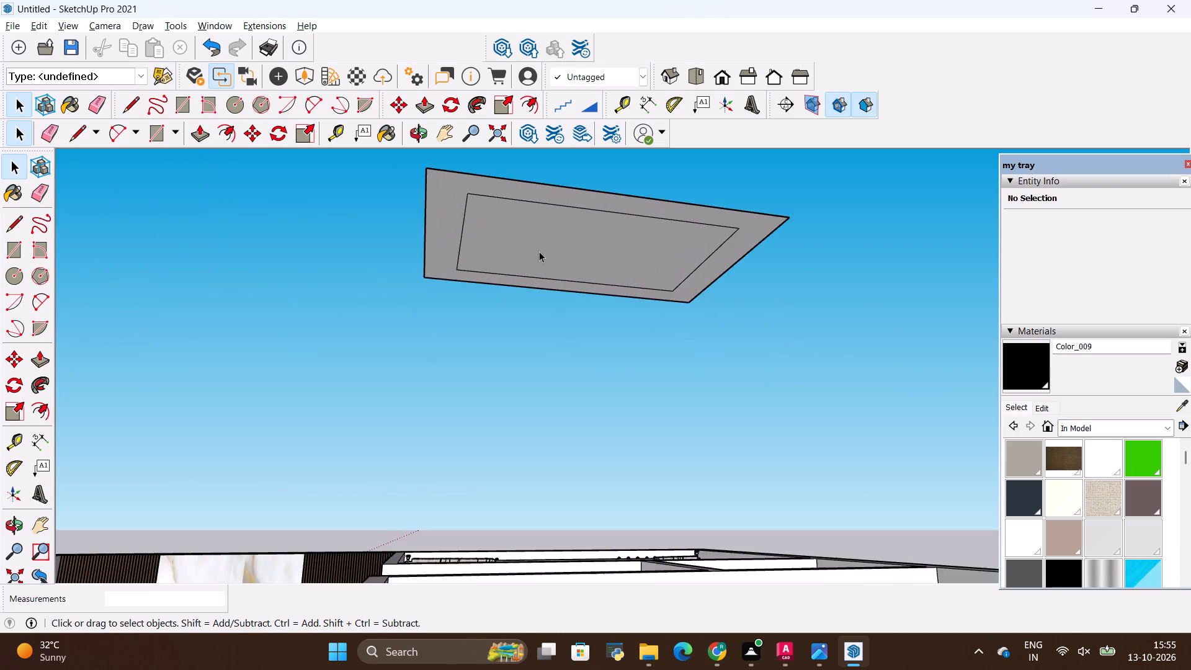
scroll(539, 246, "up", 3)
middle_click_drag(541, 244, 514, 295, "shift")
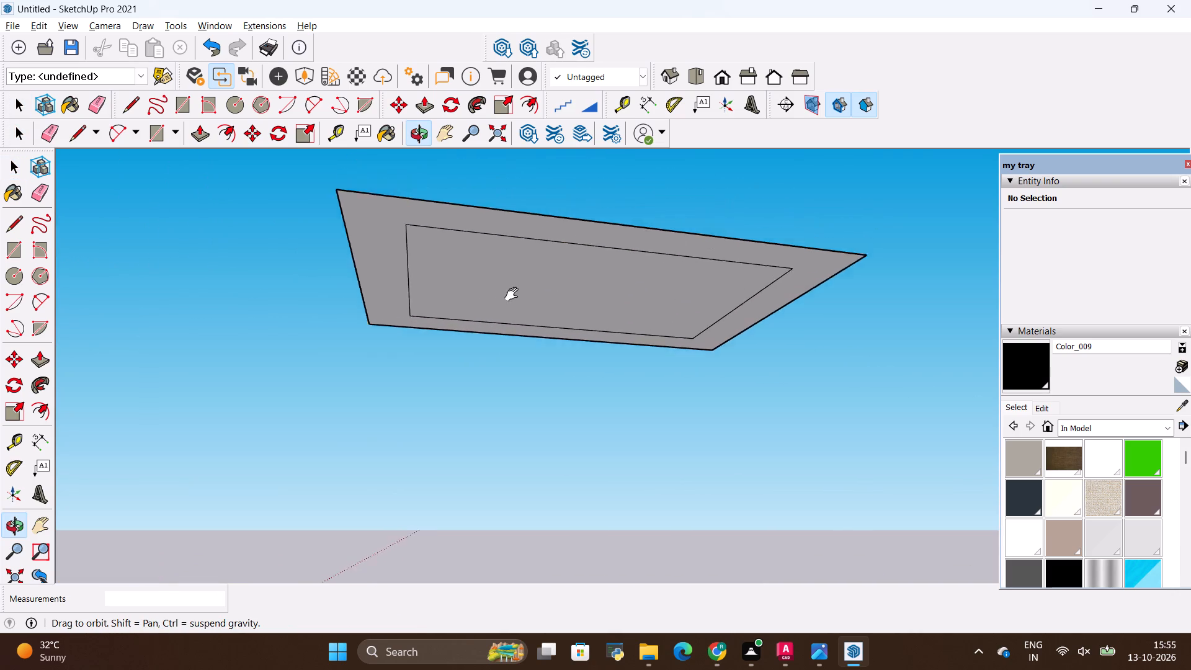
middle_click_drag(514, 295, 457, 357, "shift")
middle_click_drag(660, 362, 620, 256)
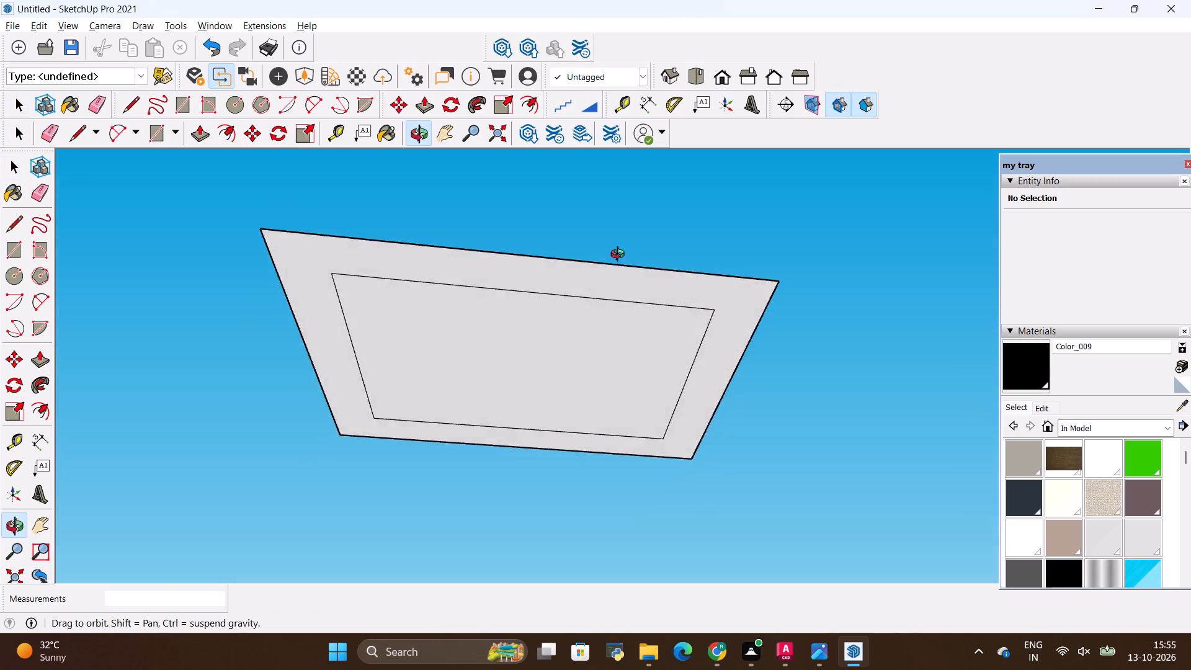
middle_click_drag(620, 256, 607, 217)
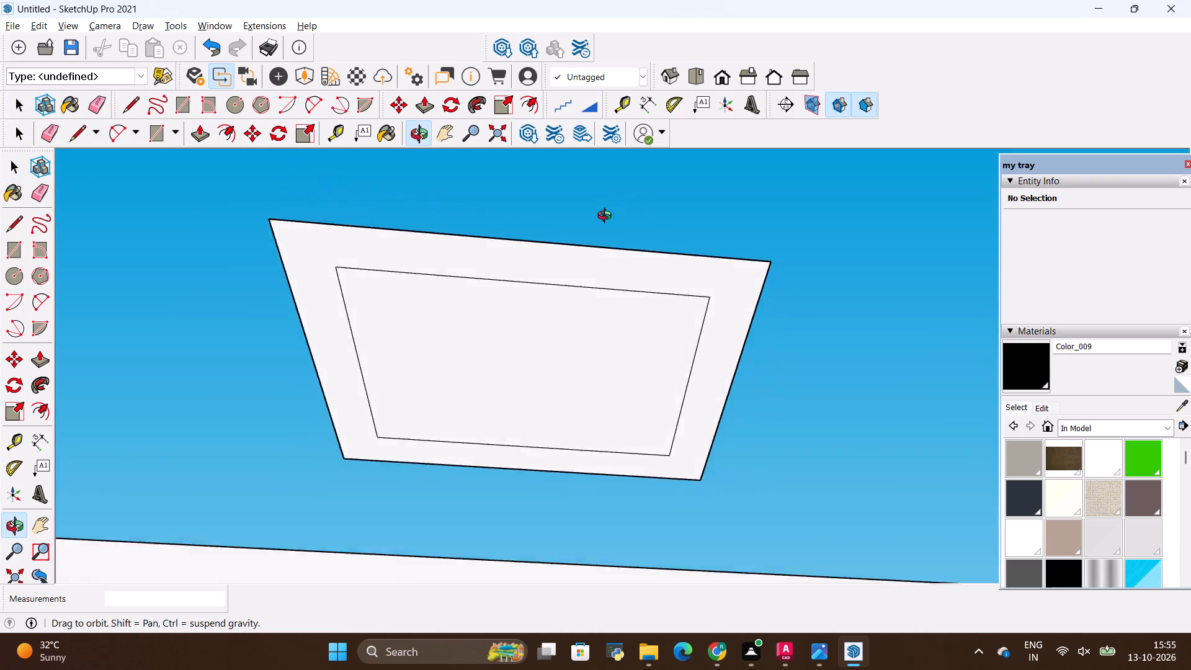
middle_click_drag(607, 217, 592, 233)
middle_click_drag(801, 303, 832, 269)
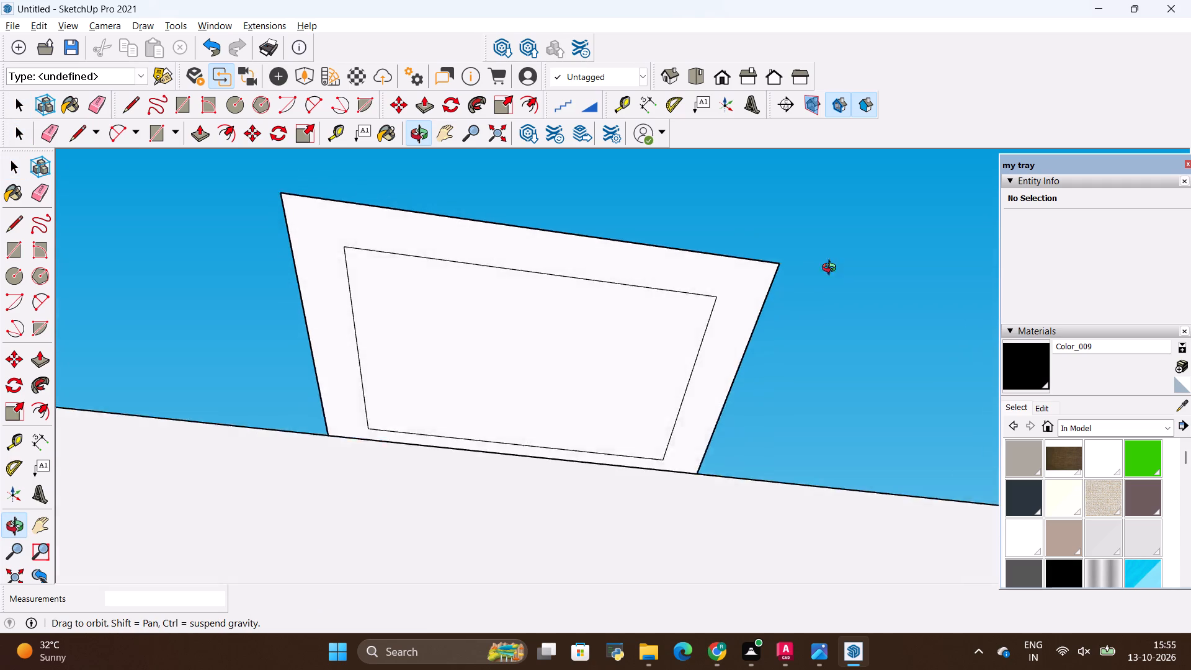
middle_click_drag(832, 269, 821, 298)
scroll(111, 375, "down", 3)
middle_click_drag(121, 395, 182, 459)
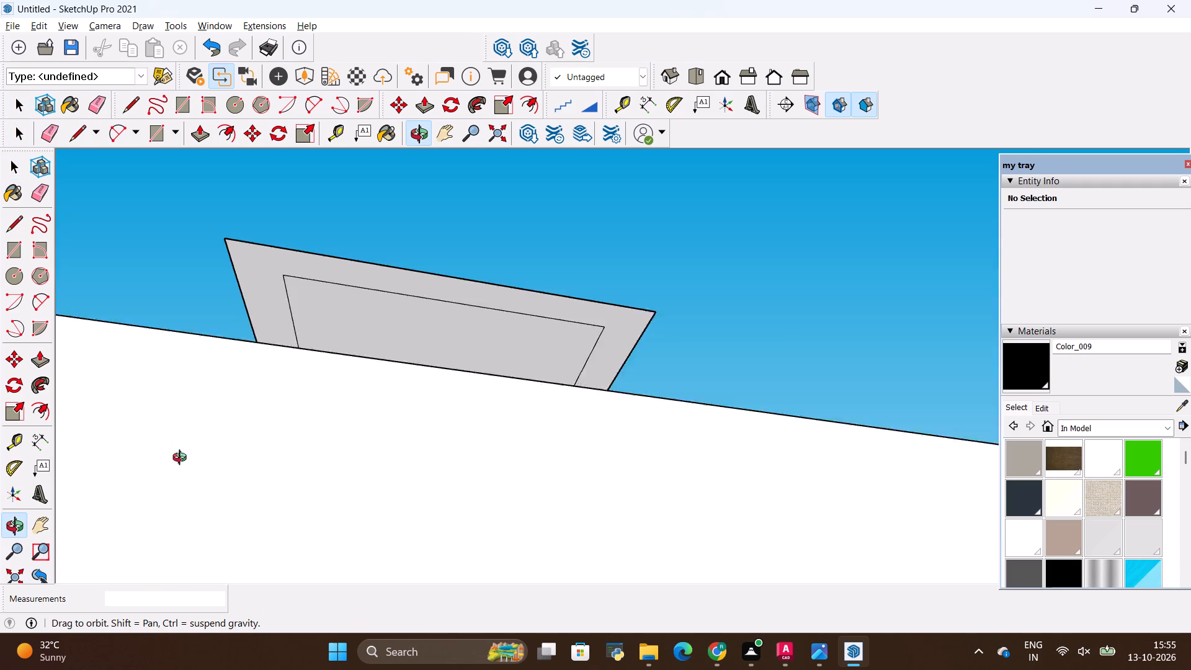
middle_click_drag(182, 459, 226, 481)
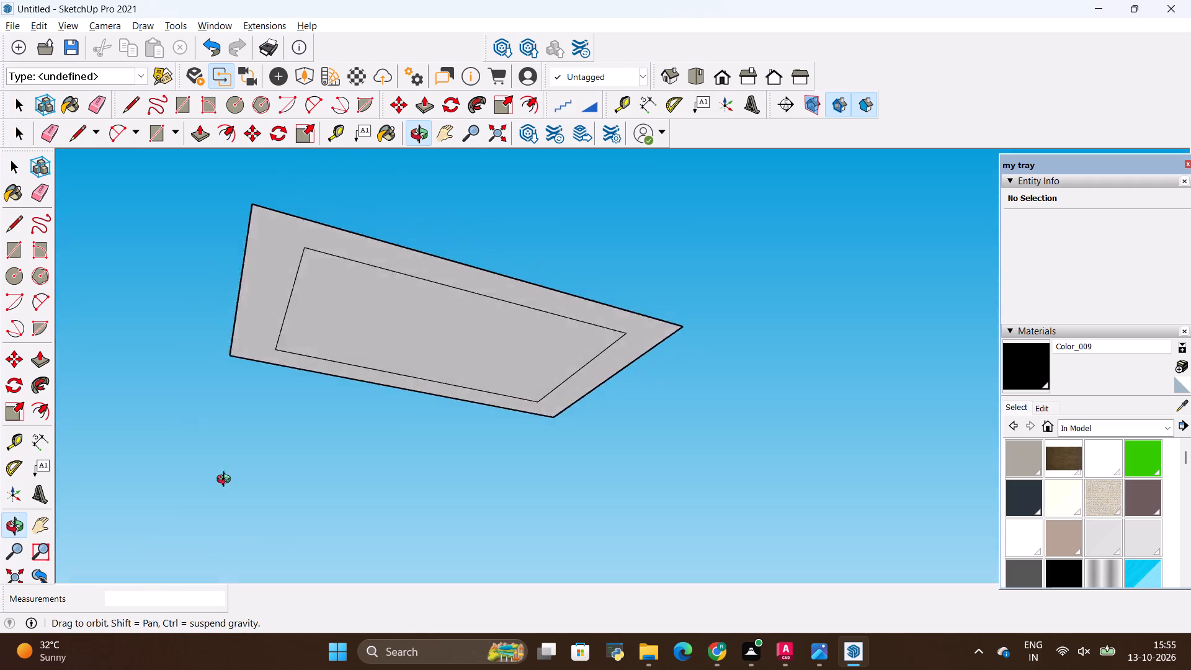
middle_click_drag(226, 481, 189, 502)
middle_click_drag(470, 318, 404, 238)
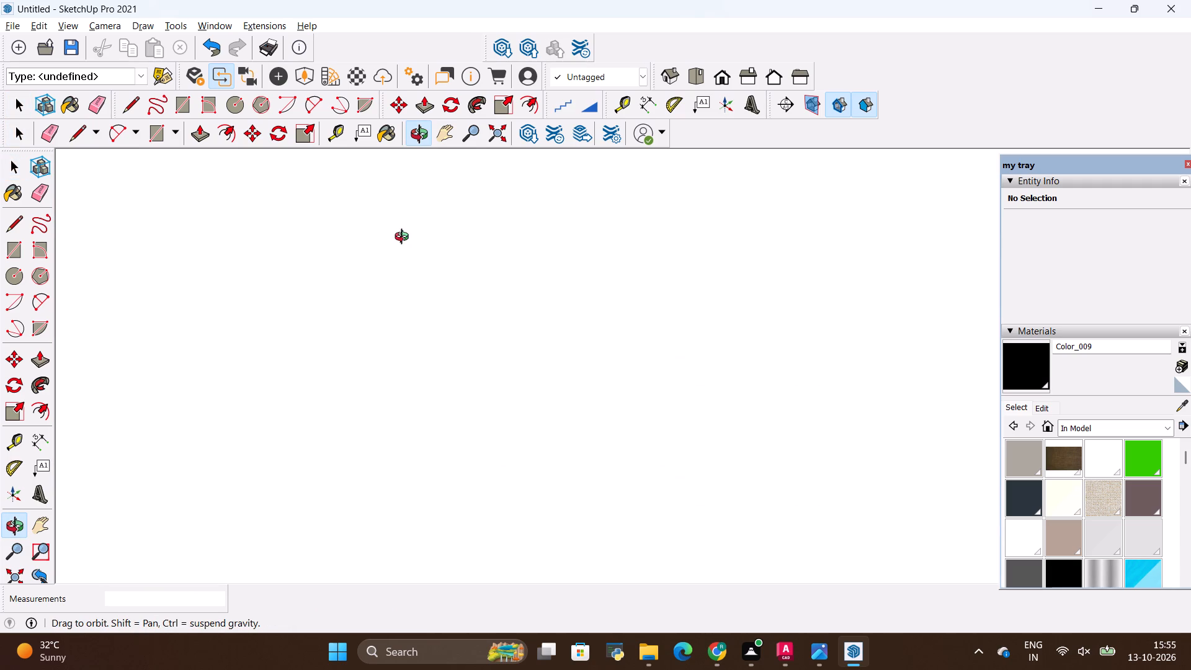
middle_click_drag(404, 238, 417, 267)
scroll(578, 303, "up", 6)
middle_click_drag(558, 370, 580, 380)
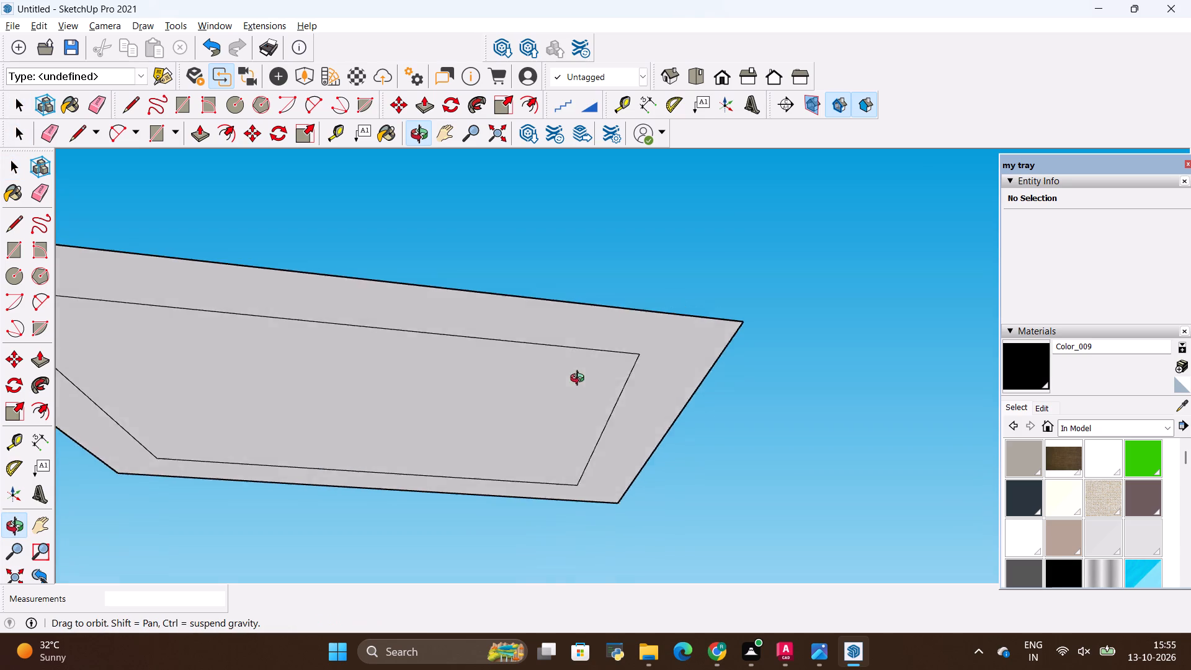
middle_click_drag(580, 380, 658, 334)
middle_click_drag(403, 293, 572, 478)
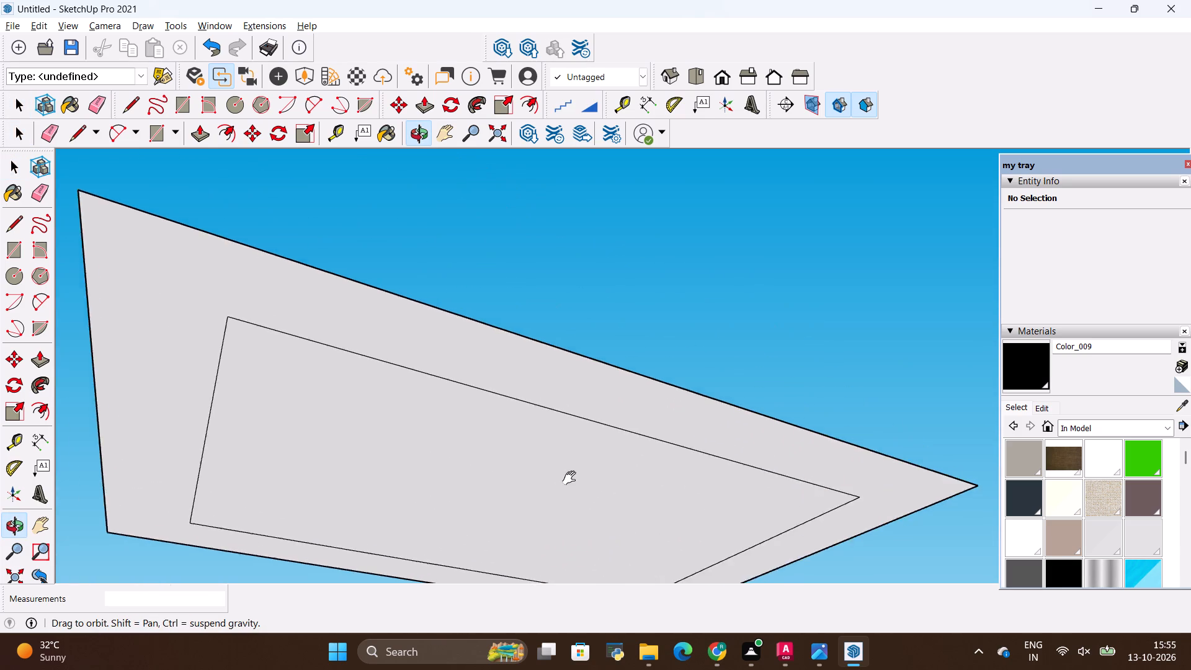
middle_click_drag(572, 478, 534, 452)
middle_click_drag(447, 326, 301, 367)
scroll(313, 357, "down", 1)
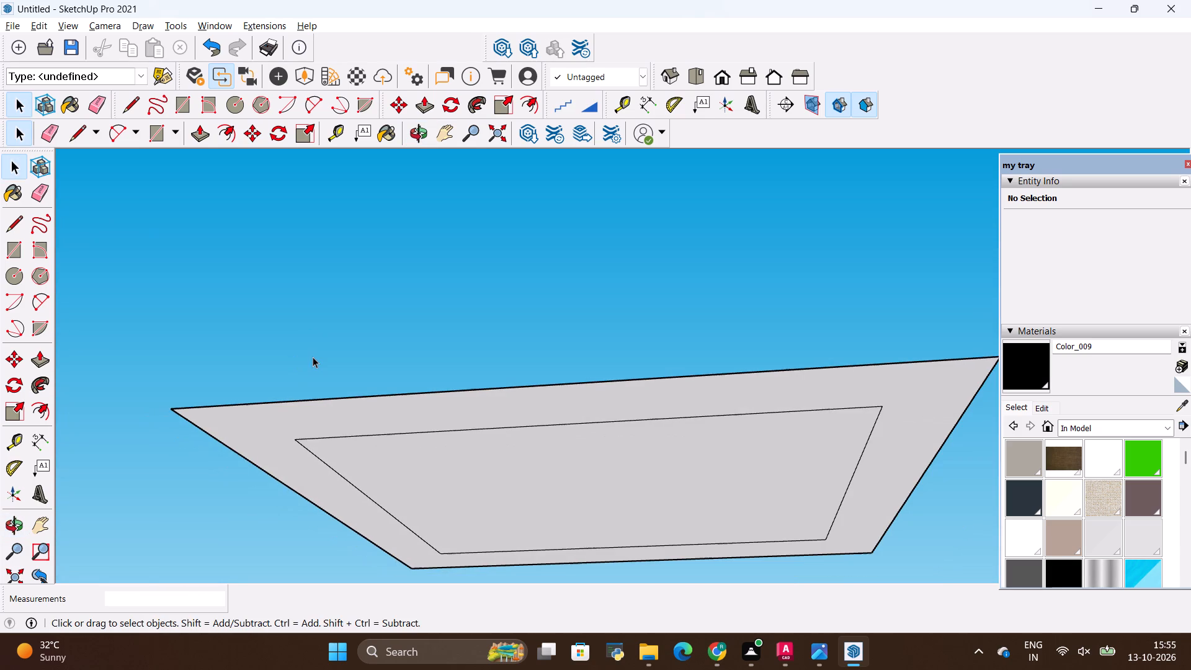
scroll(313, 357, "down", 1)
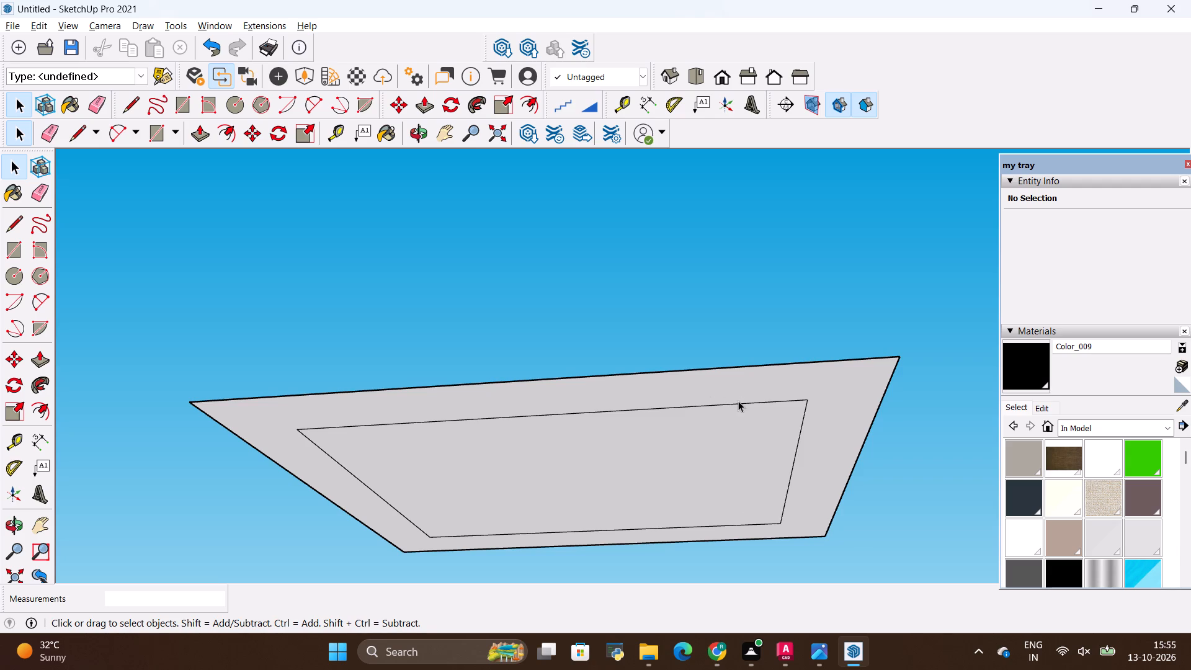
scroll(399, 351, "down", 2)
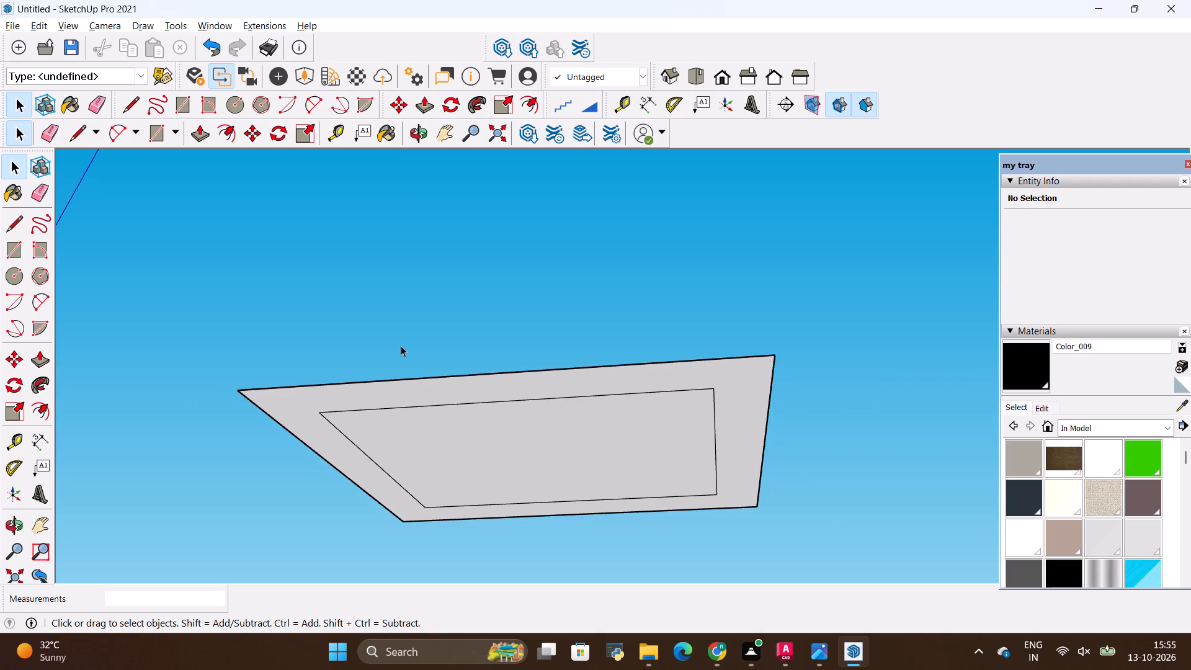
Examine the underside of the bordered ceiling panel from low and oblique angles.
middle_click_drag(651, 511, 607, 483, "shift")
middle_click_drag(609, 408, 640, 335)
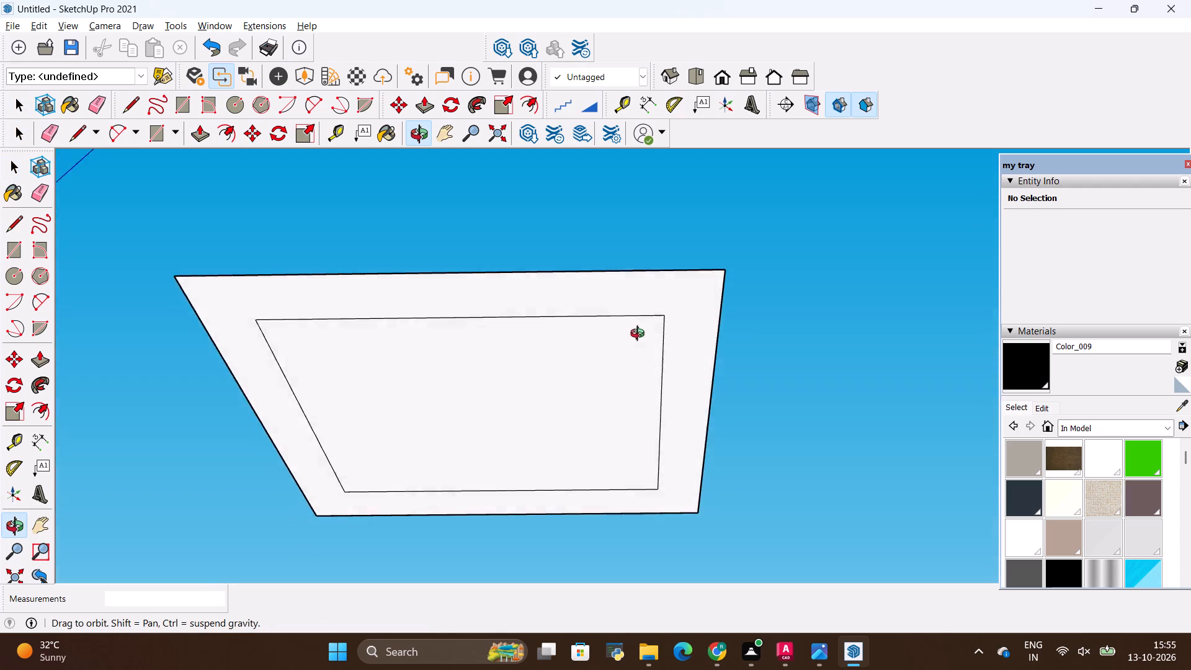
middle_click_drag(640, 335, 680, 301)
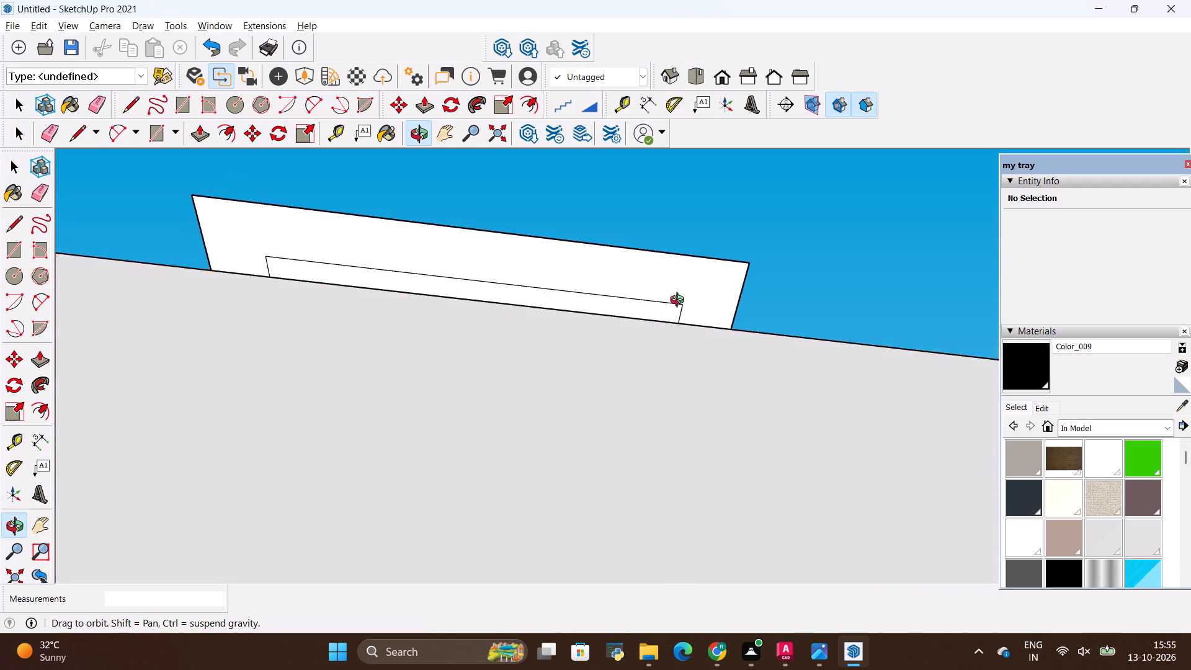
middle_click_drag(680, 301, 634, 341)
scroll(566, 298, "up", 4)
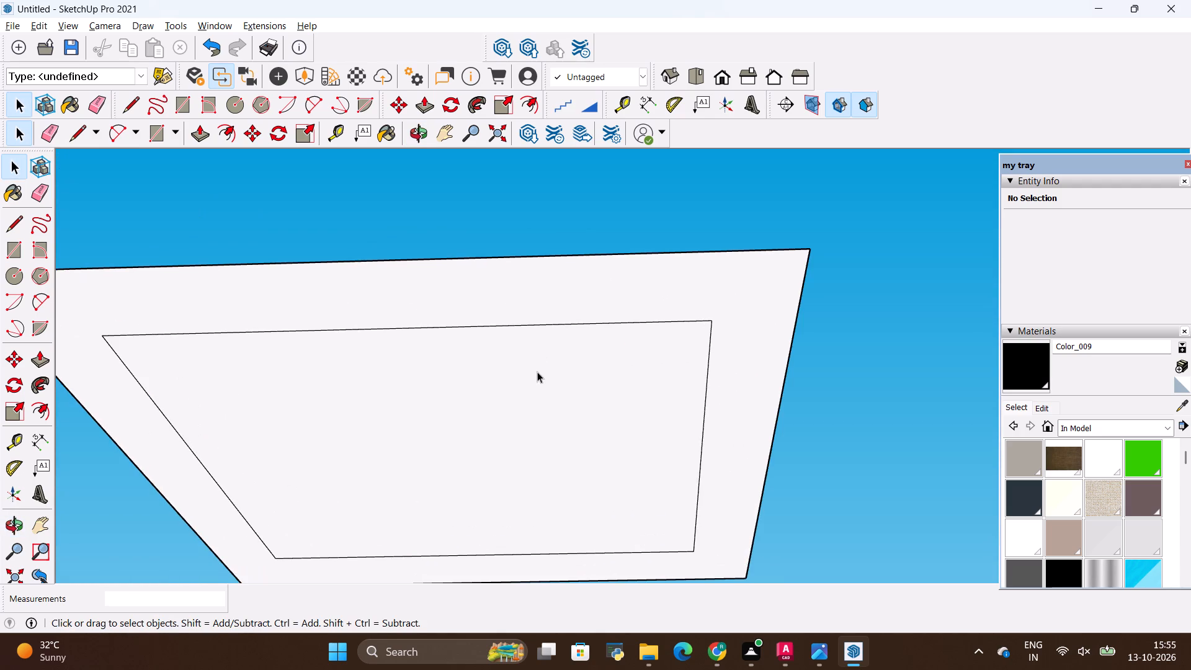
middle_click_drag(540, 376, 634, 316)
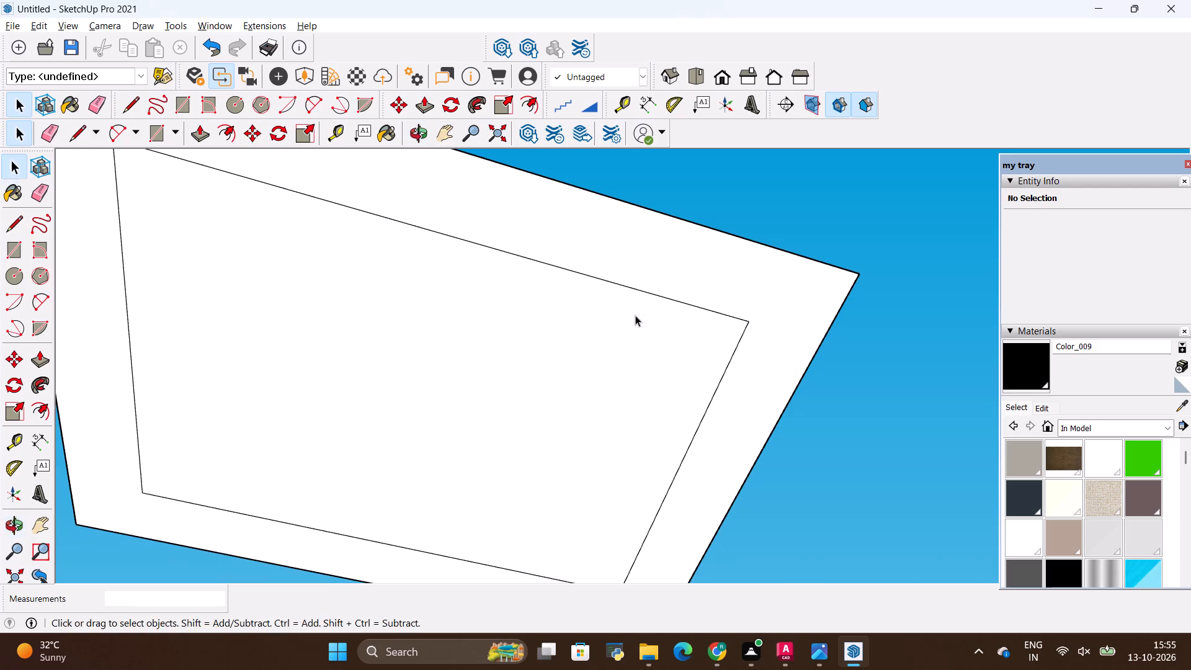
scroll(635, 315, "down", 3)
View the whole house from outside on several sides to check where the raised ceiling panel sits above the walls.
middle_click_drag(540, 286, 709, 532)
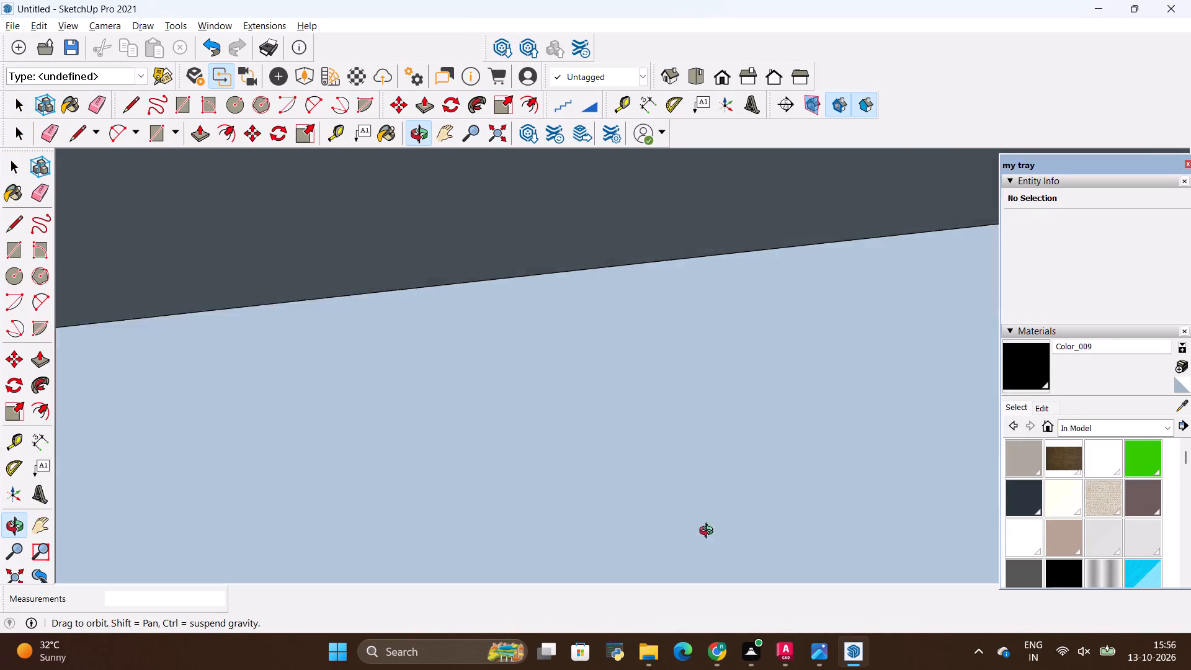
middle_click_drag(709, 532, 665, 546)
scroll(691, 488, "down", 20)
scroll(691, 488, "down", 6)
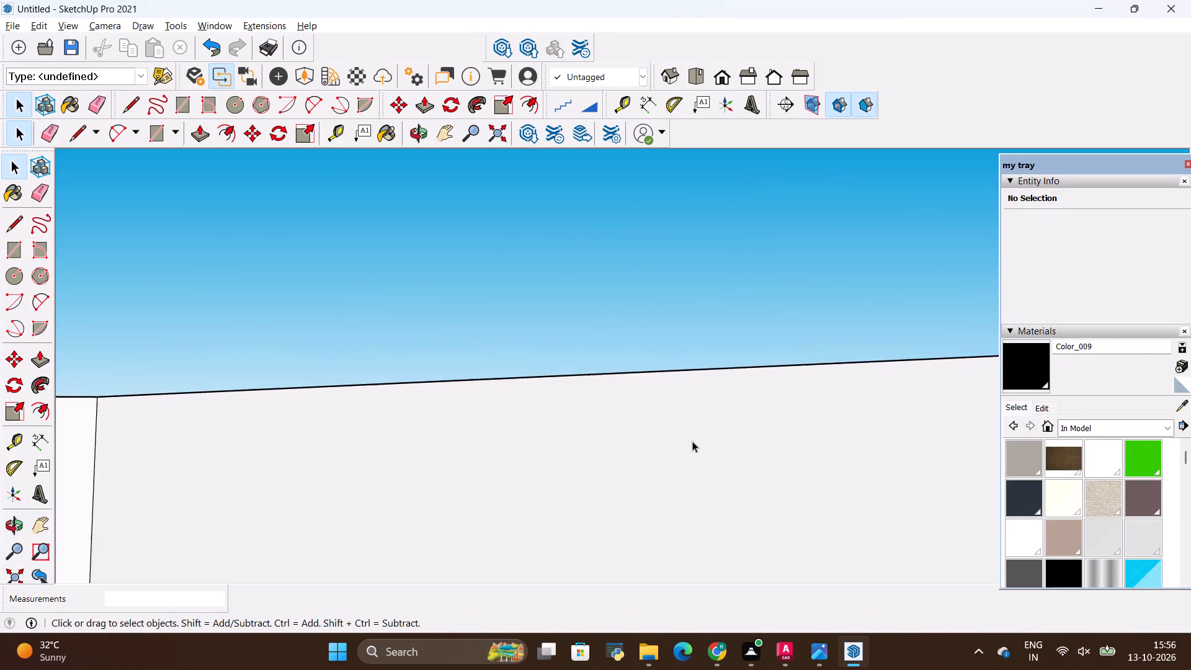
scroll(692, 441, "down", 20)
scroll(692, 441, "down", 8)
scroll(706, 234, "down", 3)
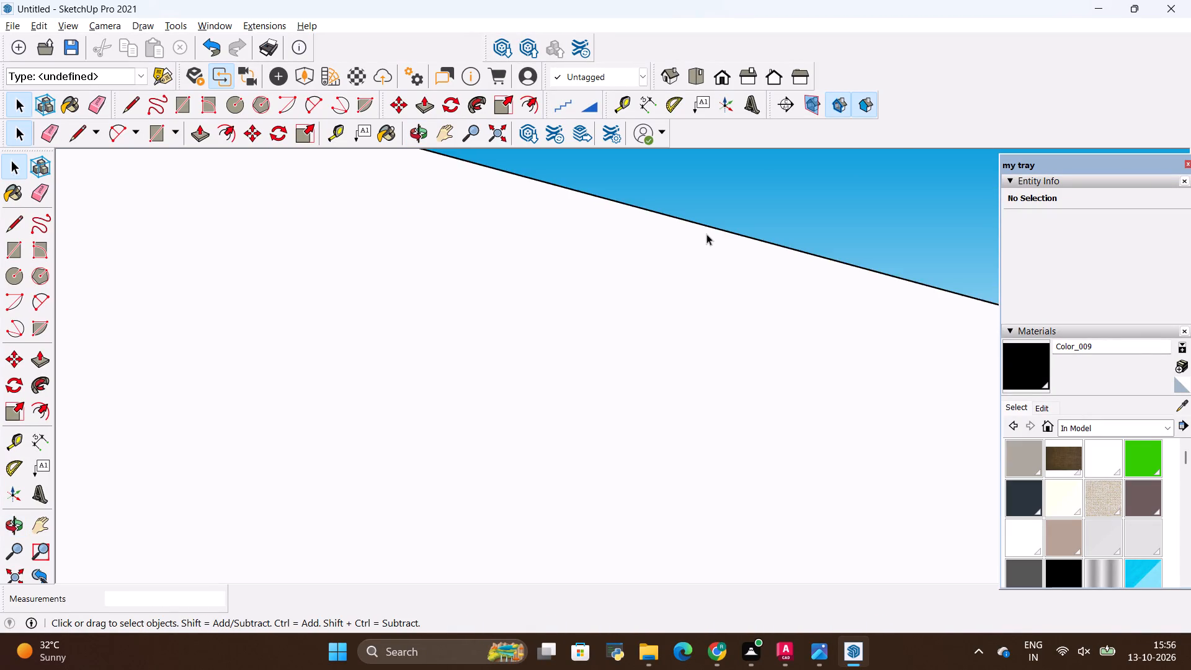
scroll(707, 234, "down", 20)
scroll(707, 234, "down", 20)
scroll(707, 234, "down", 1)
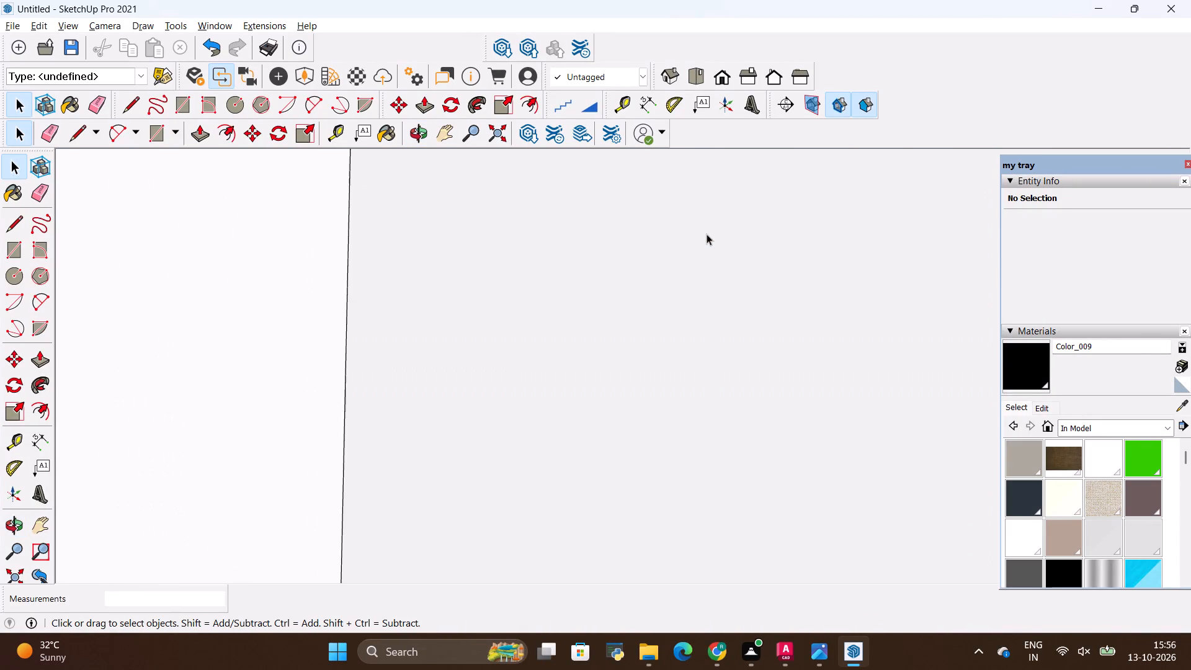
scroll(707, 234, "down", 20)
scroll(707, 234, "down", 6)
scroll(608, 396, "down", 8)
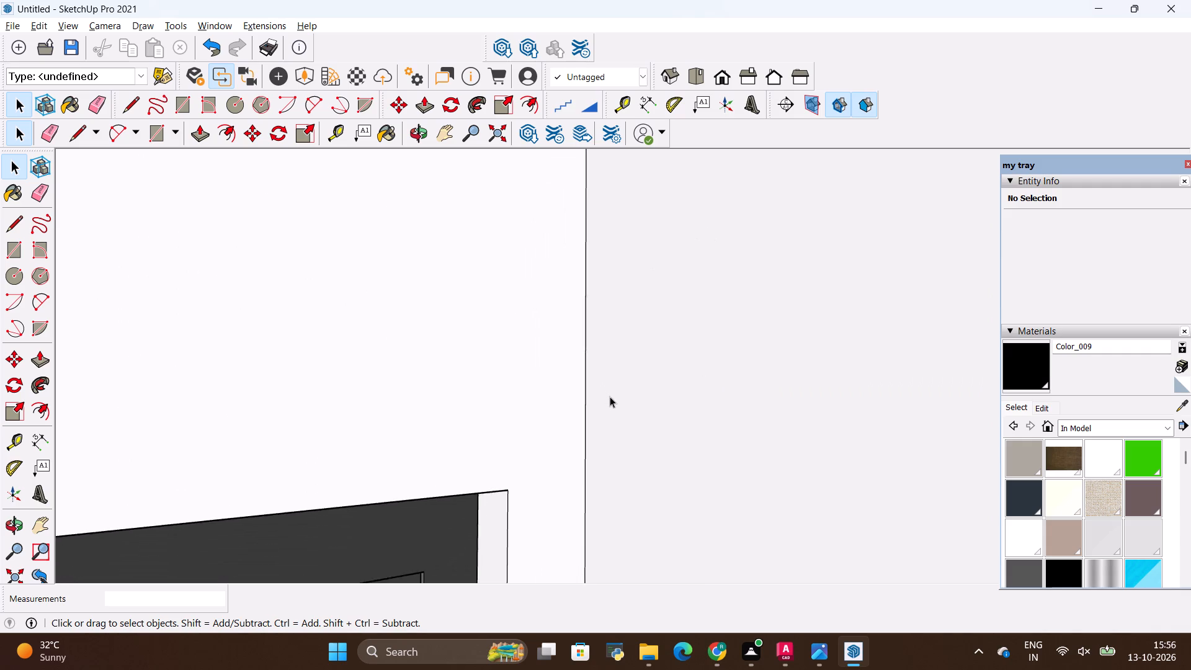
scroll(610, 396, "down", 20)
scroll(610, 396, "down", 20)
scroll(610, 396, "down", 1)
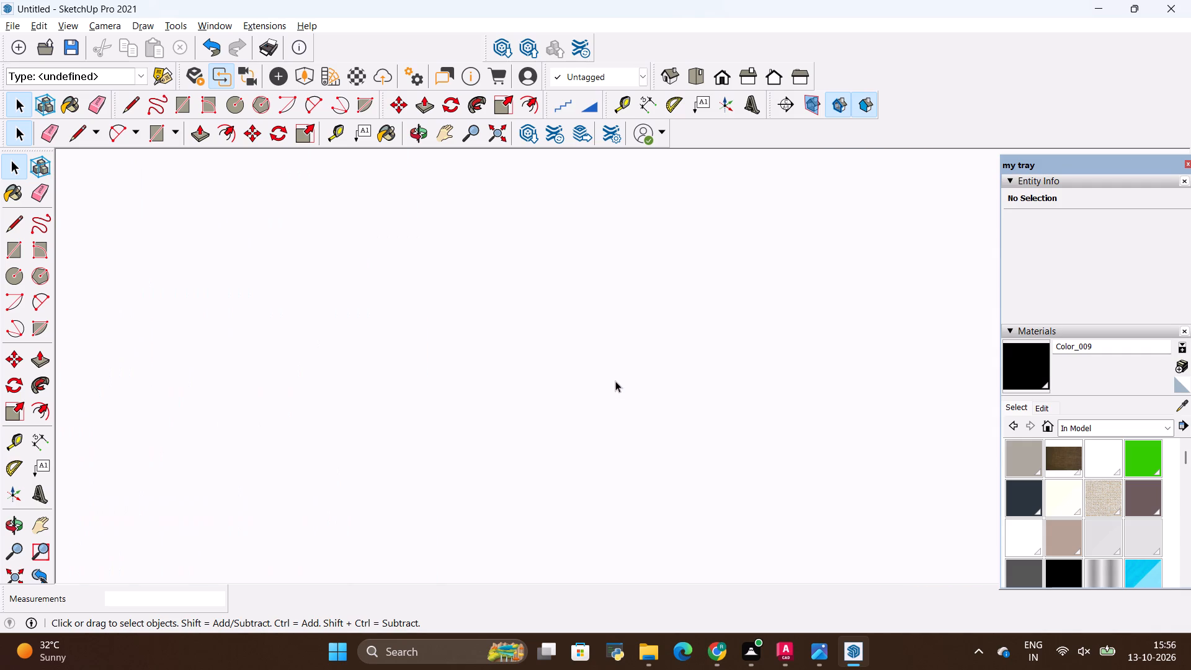
scroll(615, 381, "down", 20)
scroll(615, 381, "down", 20)
scroll(615, 381, "down", 1)
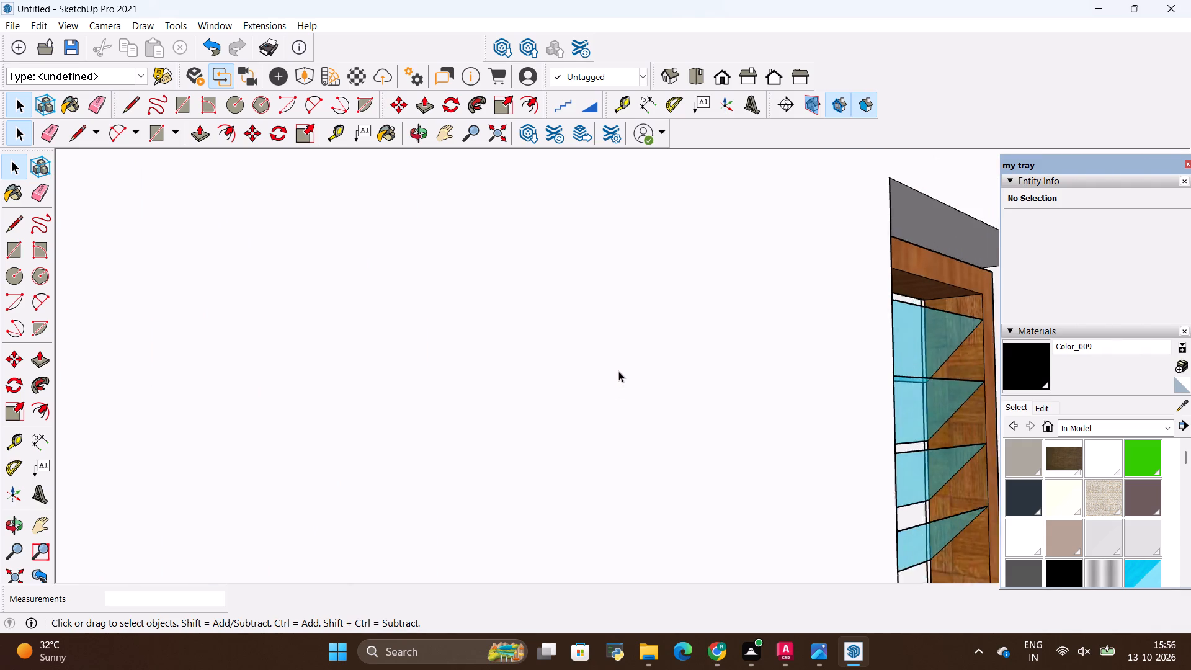
scroll(618, 371, "down", 20)
scroll(618, 371, "down", 20)
scroll(618, 371, "down", 1)
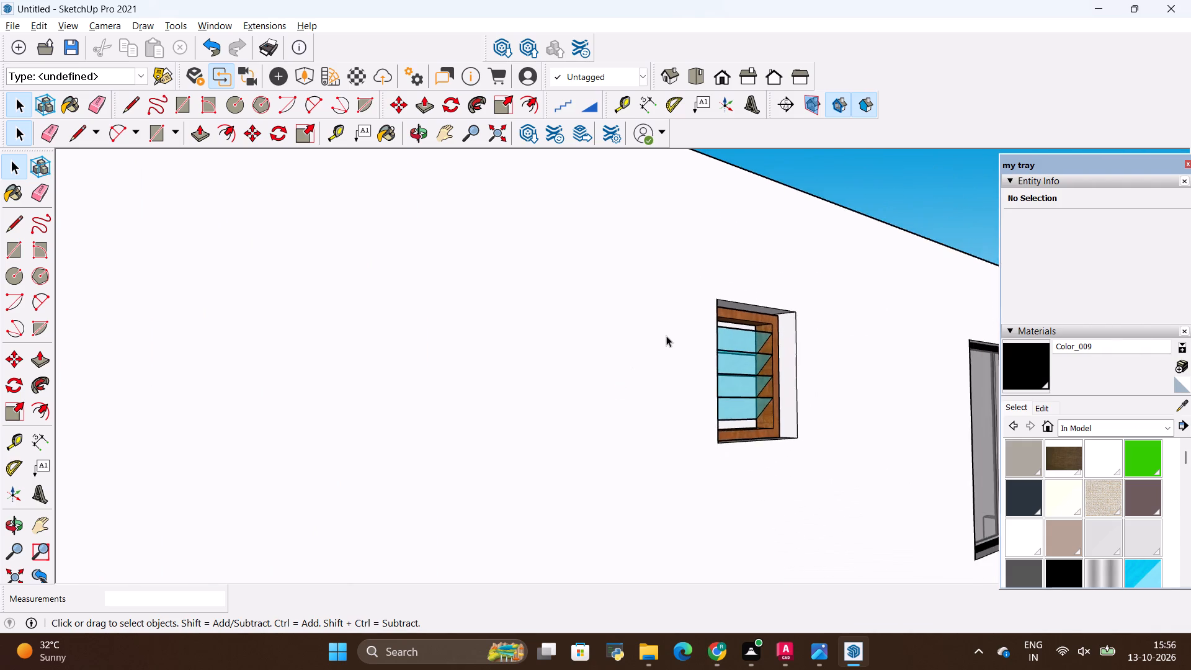
scroll(666, 336, "down", 20)
scroll(666, 336, "down", 20)
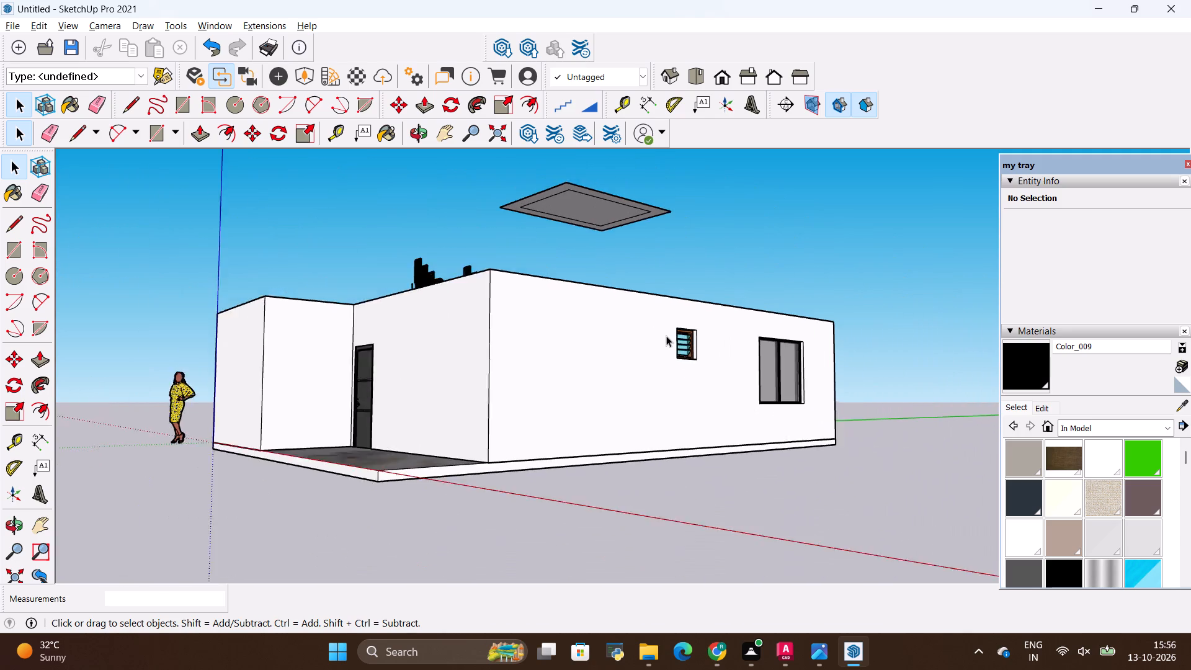
middle_click_drag(598, 305, 280, 236)
scroll(561, 302, "up", 1)
middle_click_drag(790, 289, 791, 287)
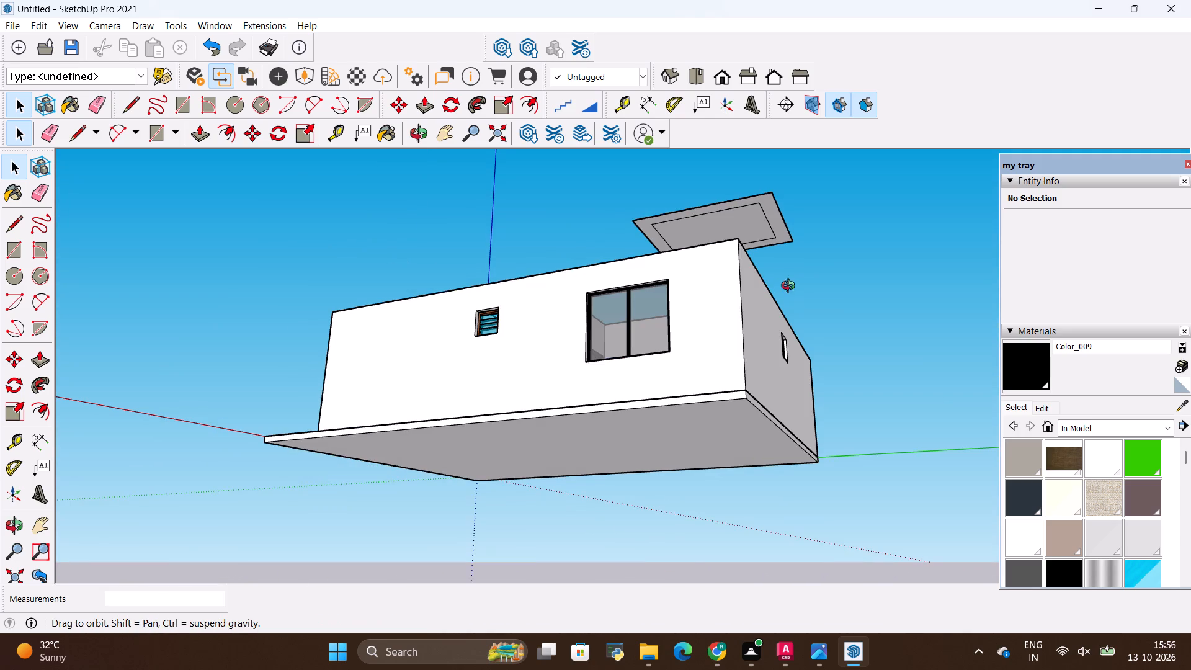
middle_click_drag(791, 287, 268, 282)
middle_click_drag(548, 273, 450, 298)
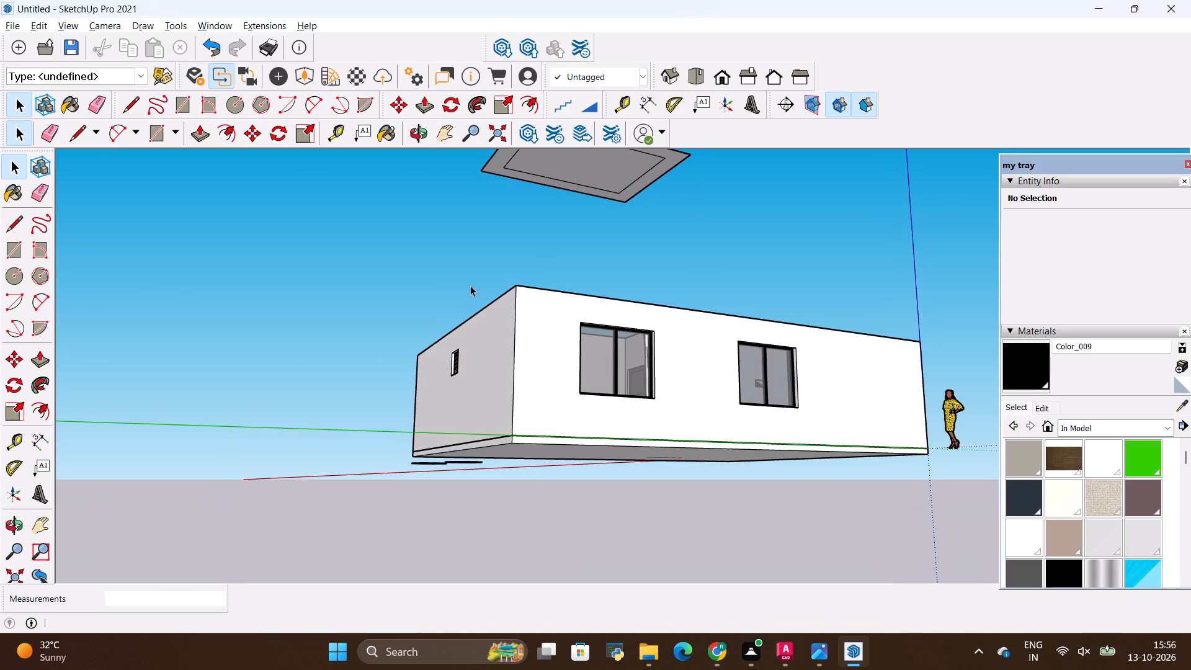
middle_click_drag(560, 264, 502, 410, "shift")
middle_click_drag(587, 350, 587, 342)
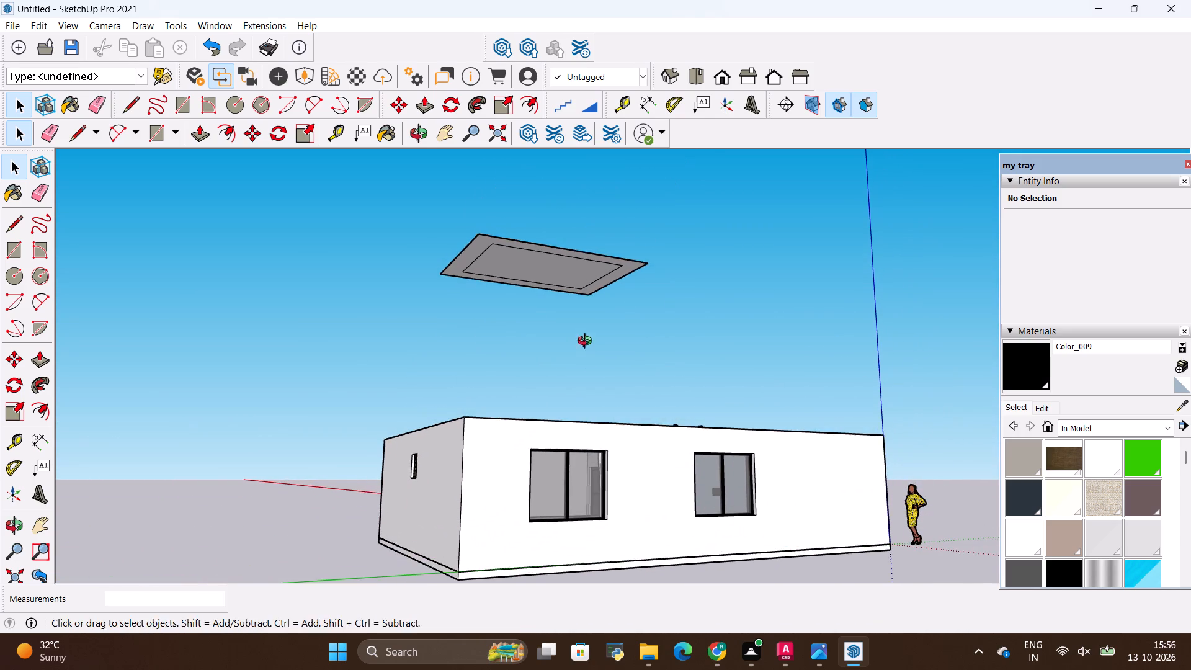
middle_click_drag(587, 342, 488, 202)
Examine the ceiling panel's underside and border against the top of the windowed outer wall from several angles.
scroll(538, 241, "up", 8)
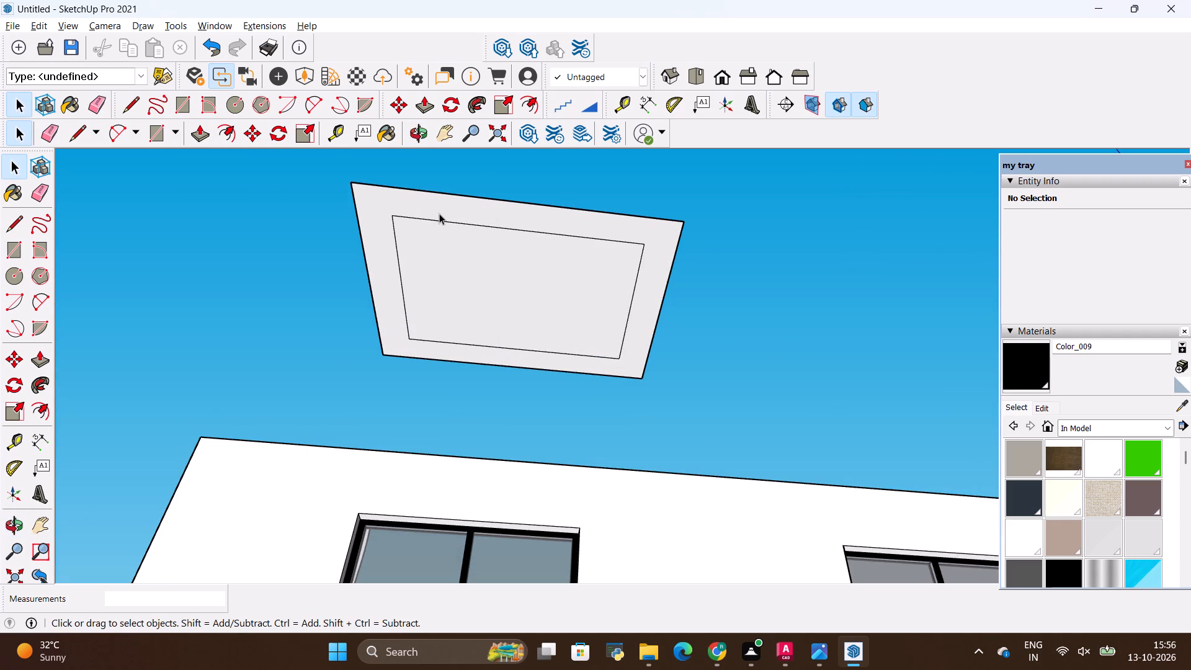
scroll(266, 278, "up", 2)
middle_click_drag(424, 470, 471, 427)
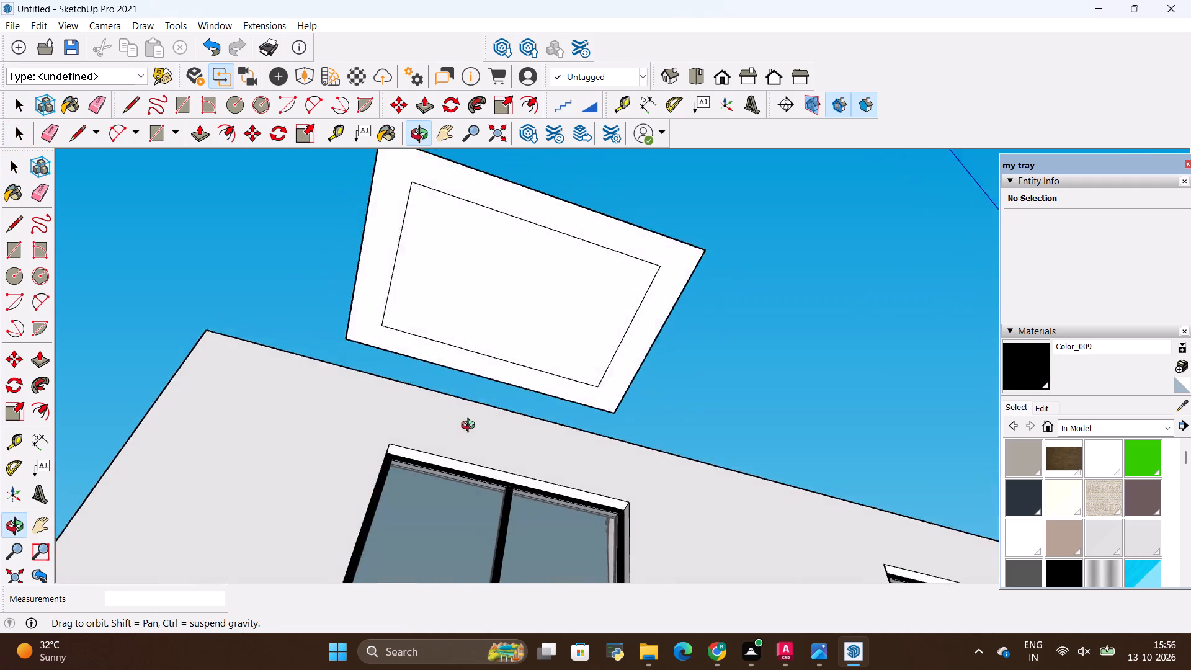
middle_click_drag(471, 427, 429, 434)
middle_click_drag(403, 418, 408, 431, "shift")
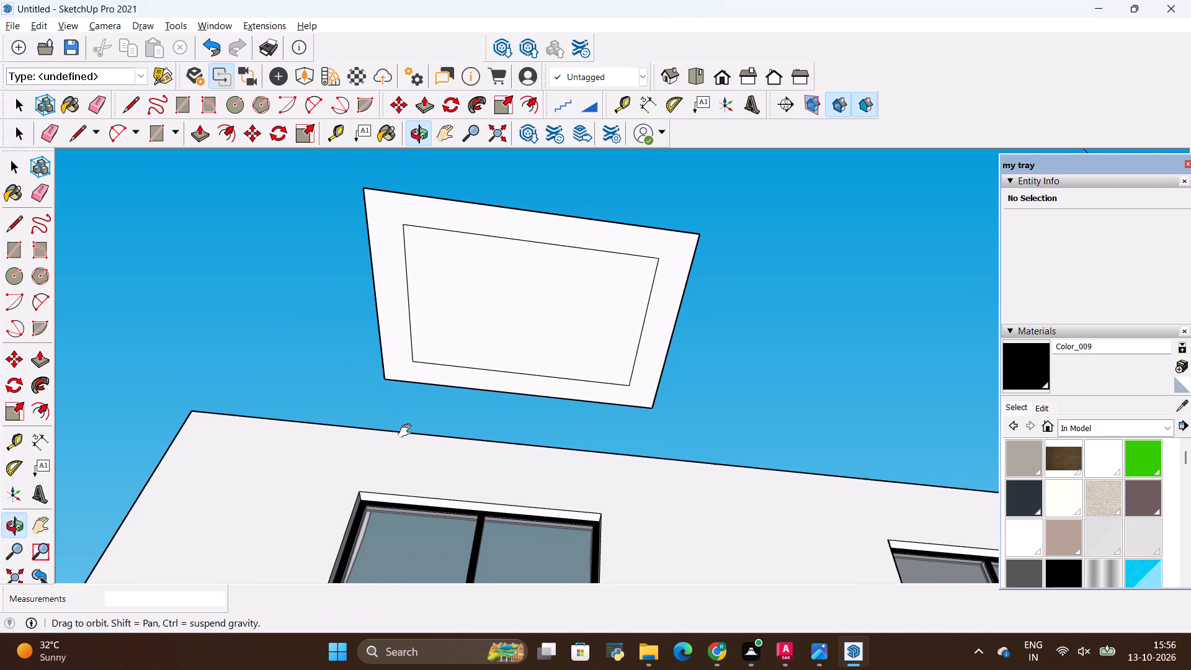
middle_click_drag(408, 431, 453, 498, "shift")
middle_click_drag(397, 350, 362, 383)
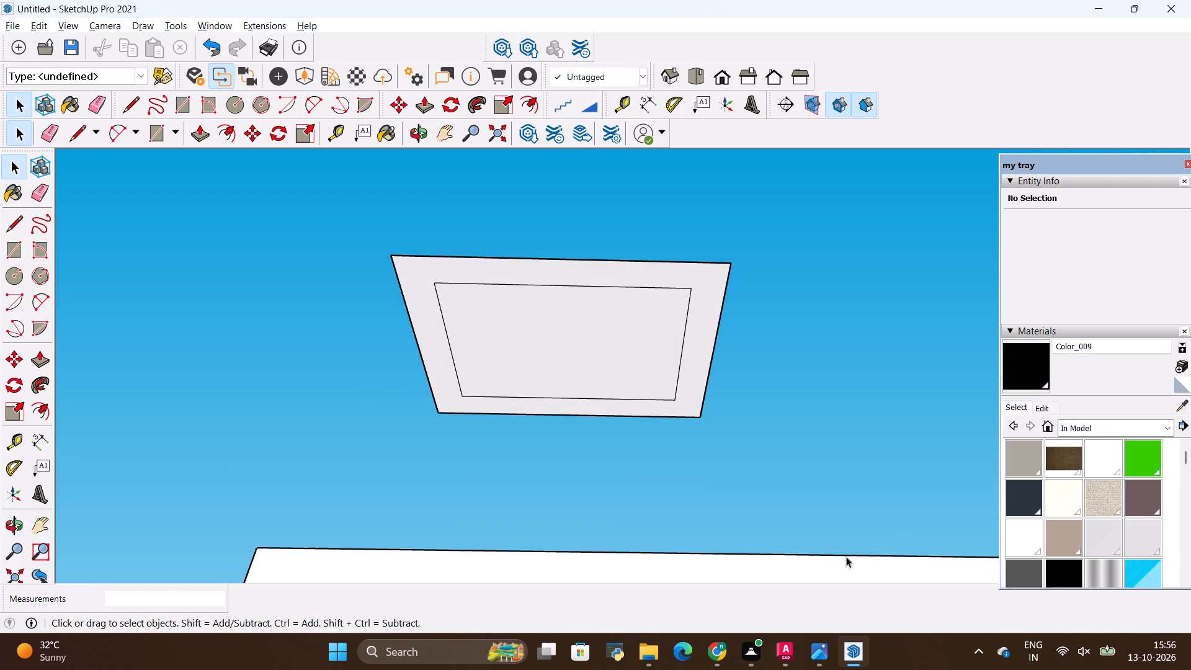
middle_click_drag(937, 491, 892, 440)
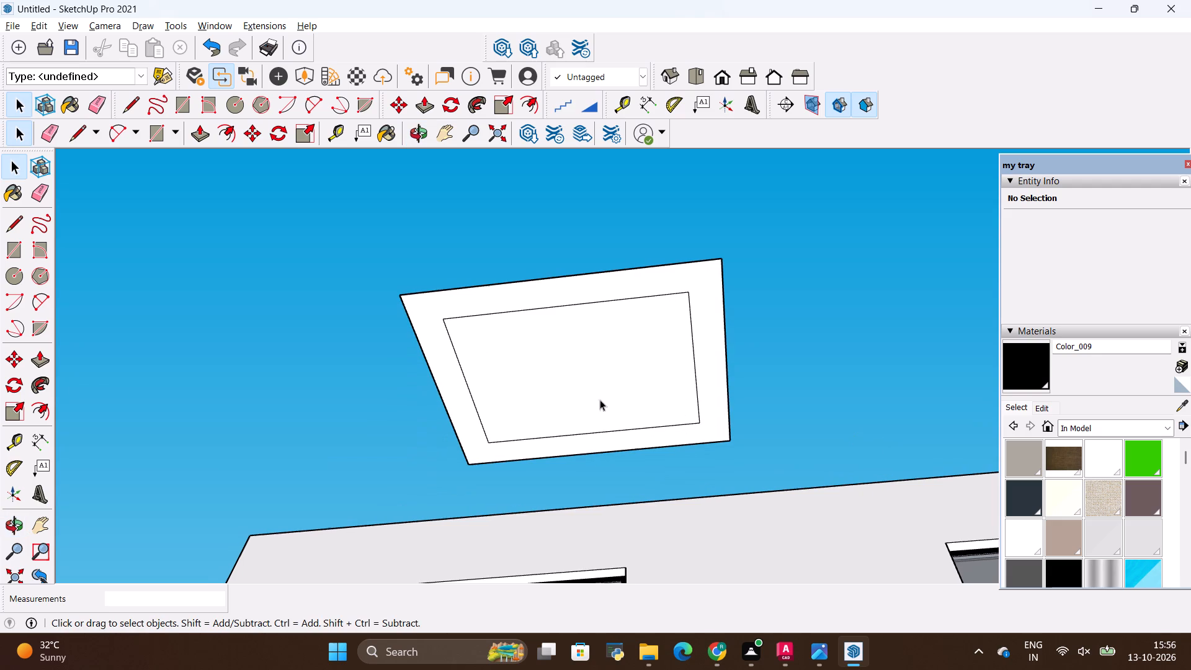
middle_click_drag(402, 418, 499, 487)
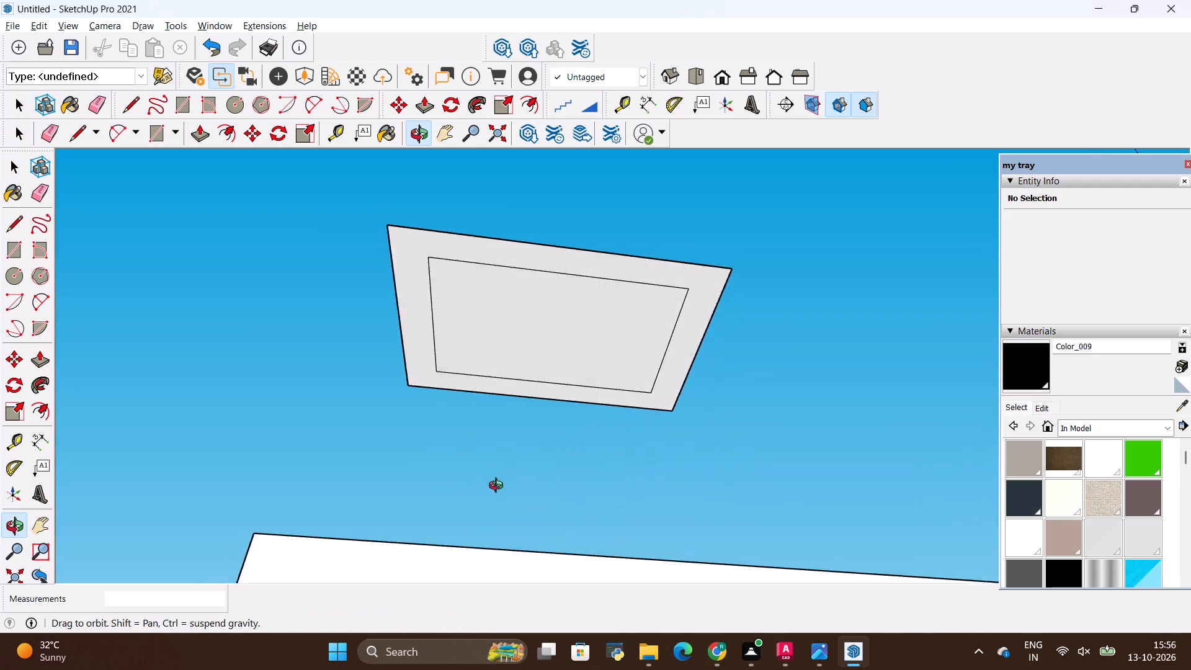
middle_click_drag(499, 487, 411, 525)
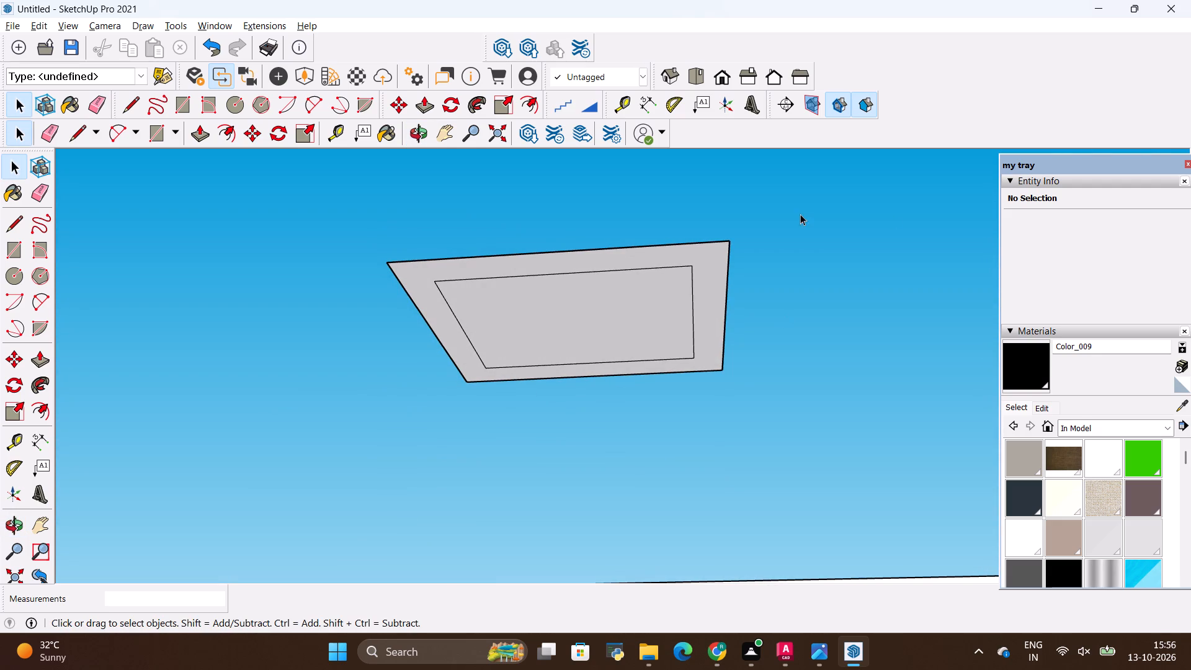
middle_click_drag(707, 245, 713, 218)
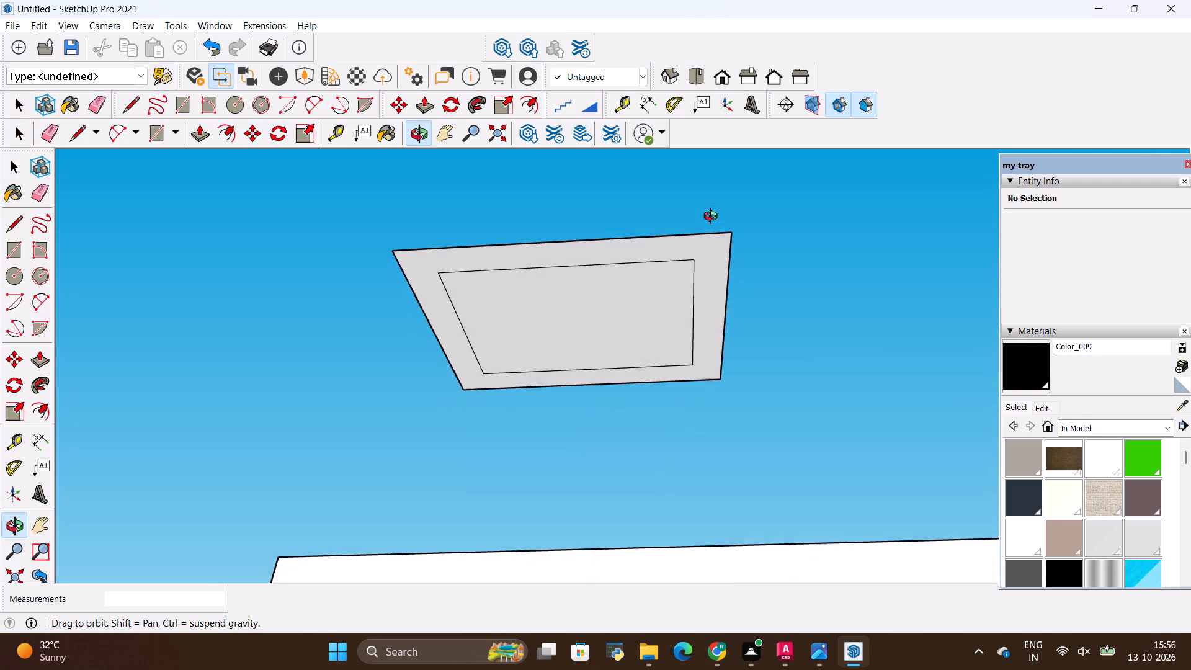
middle_click_drag(713, 218, 715, 201)
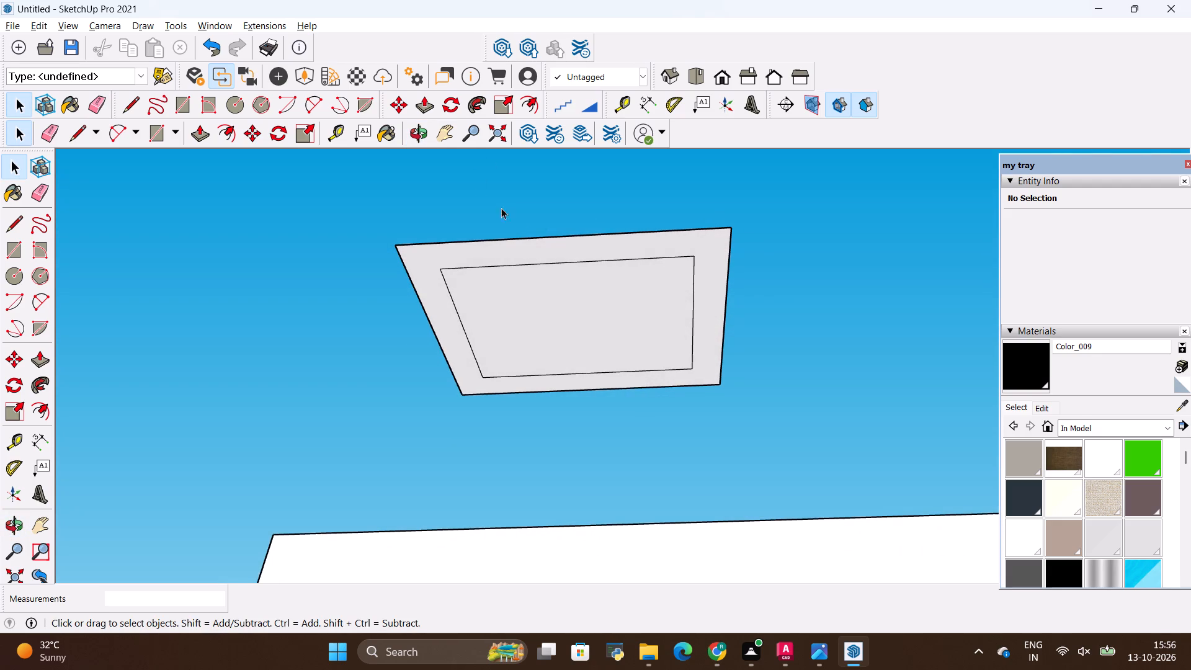
scroll(507, 223, "up", 4)
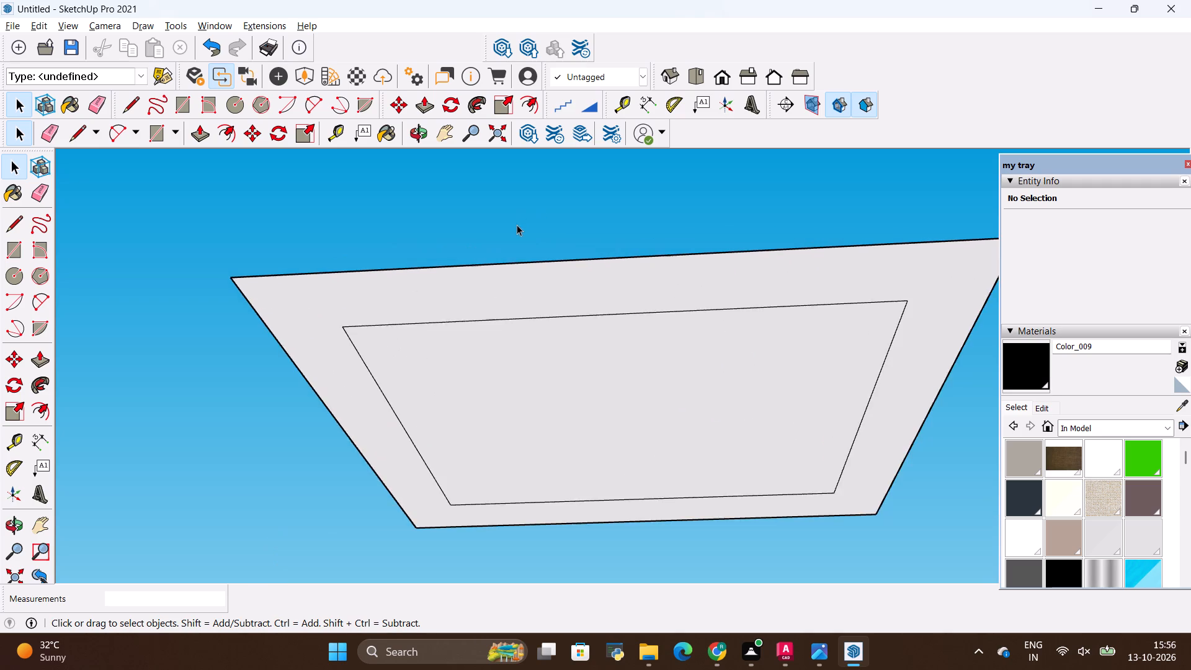
scroll(517, 225, "down", 4)
middle_click_drag(555, 238, 576, 208)
scroll(454, 279, "up", 1)
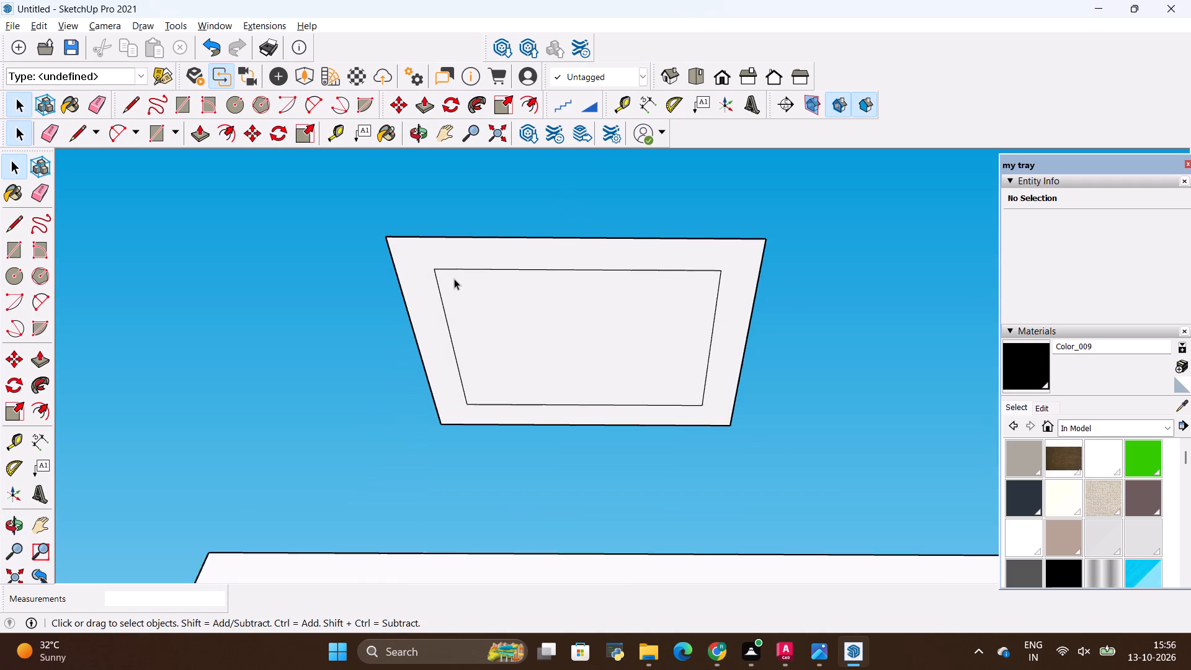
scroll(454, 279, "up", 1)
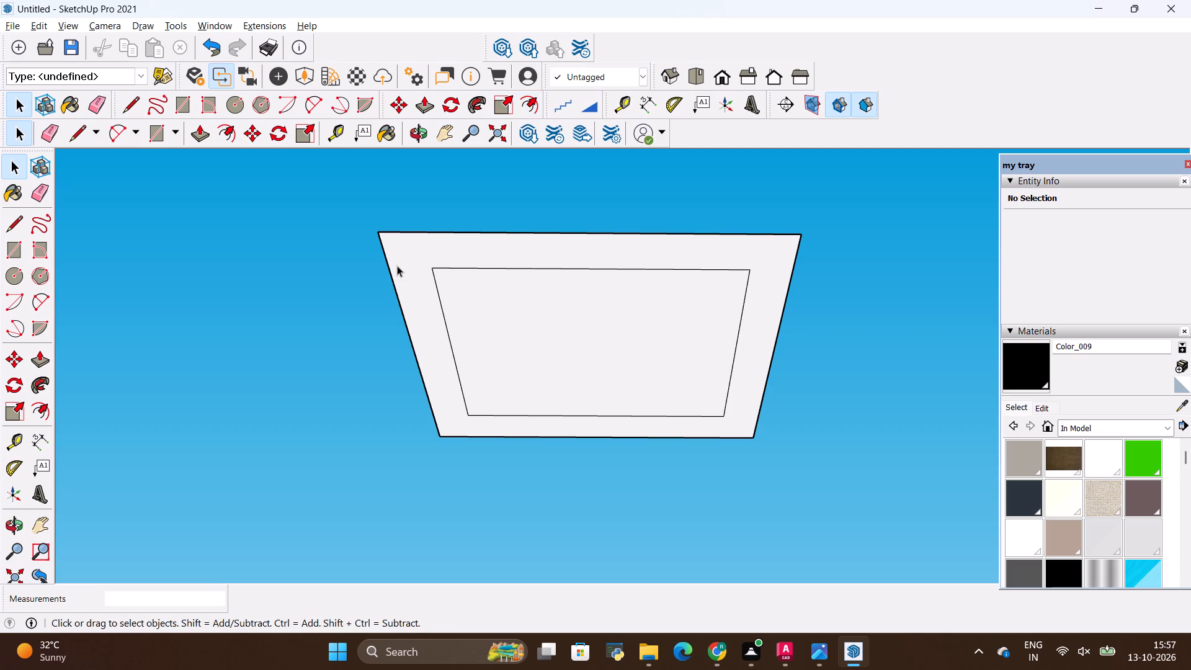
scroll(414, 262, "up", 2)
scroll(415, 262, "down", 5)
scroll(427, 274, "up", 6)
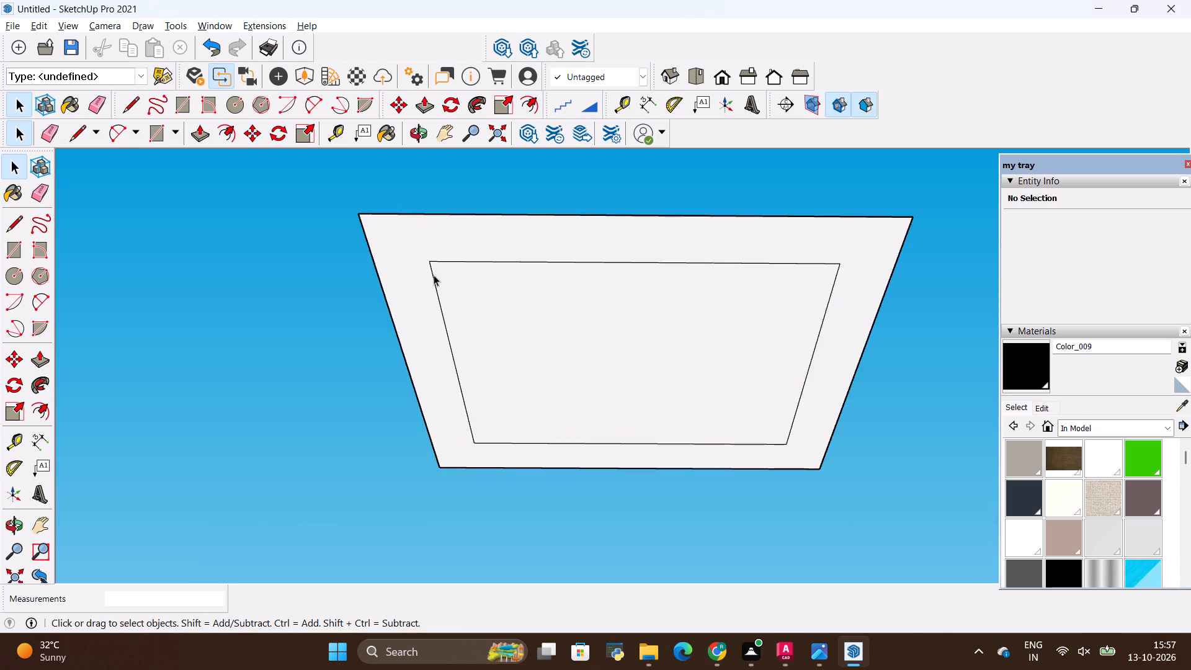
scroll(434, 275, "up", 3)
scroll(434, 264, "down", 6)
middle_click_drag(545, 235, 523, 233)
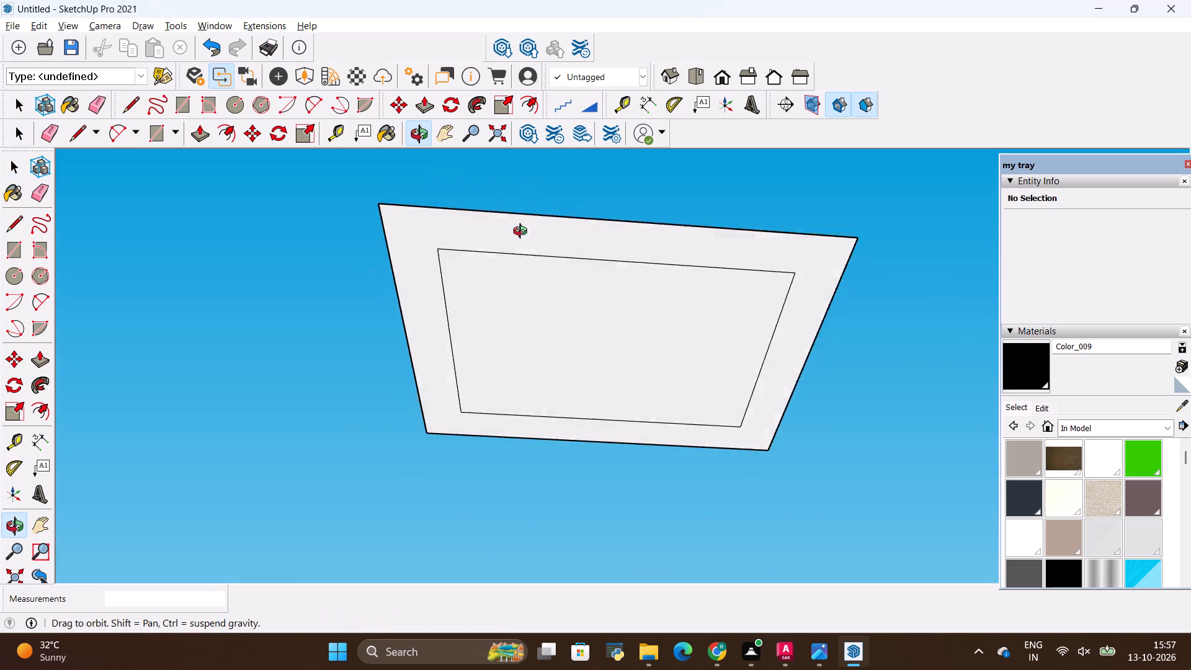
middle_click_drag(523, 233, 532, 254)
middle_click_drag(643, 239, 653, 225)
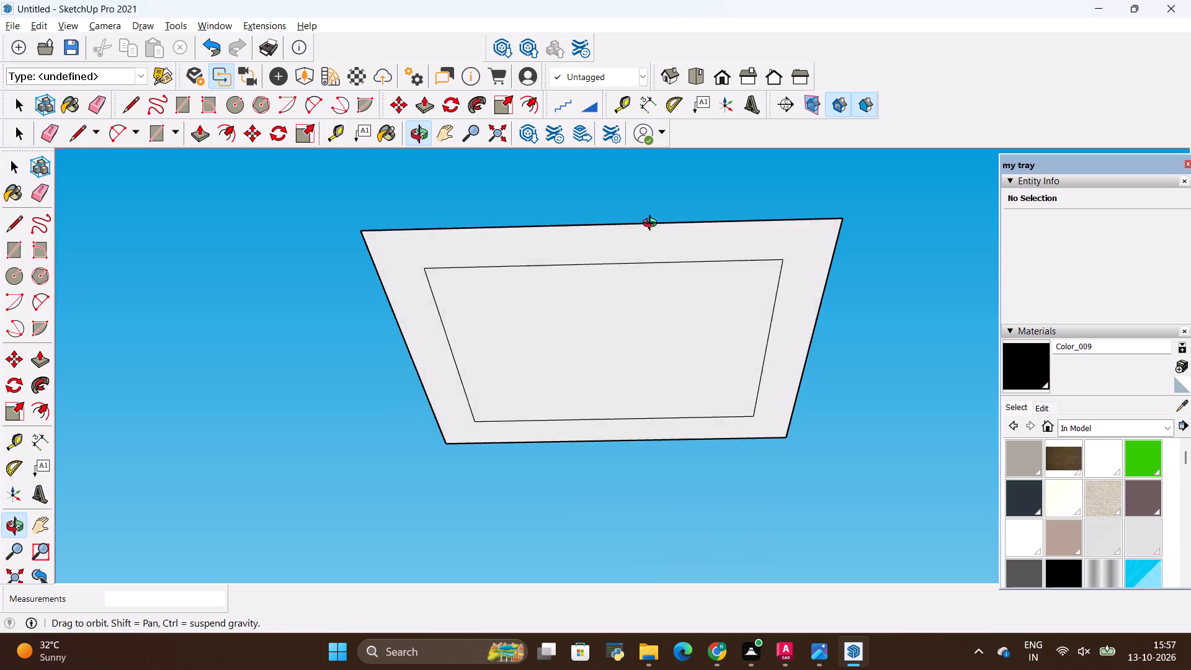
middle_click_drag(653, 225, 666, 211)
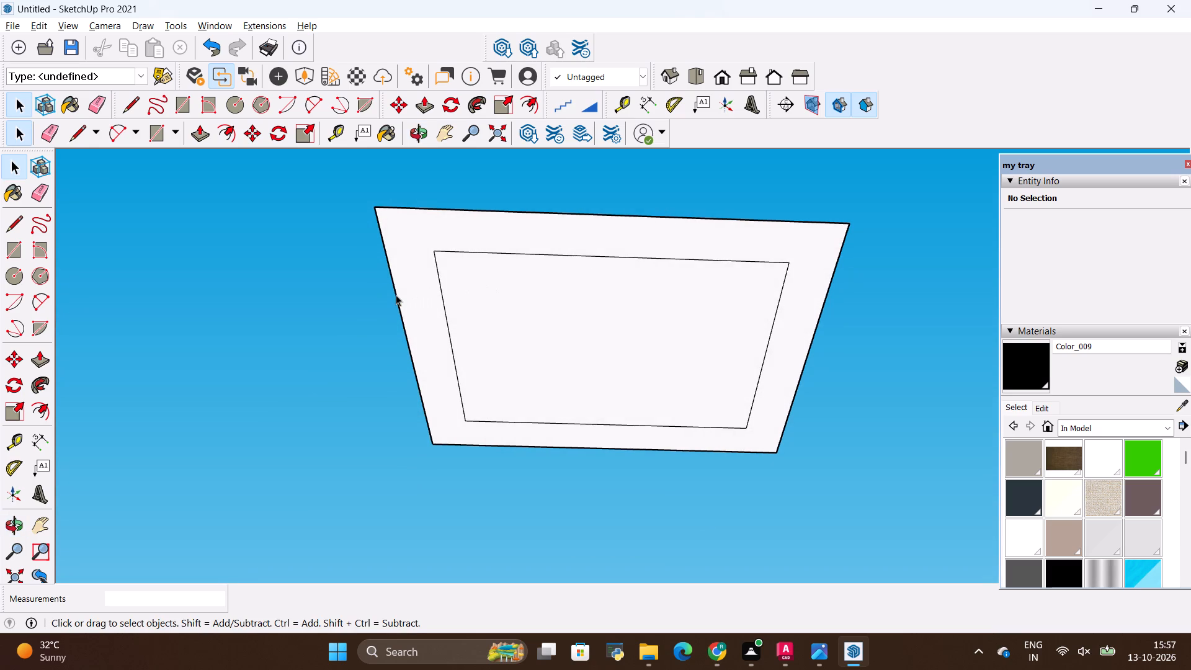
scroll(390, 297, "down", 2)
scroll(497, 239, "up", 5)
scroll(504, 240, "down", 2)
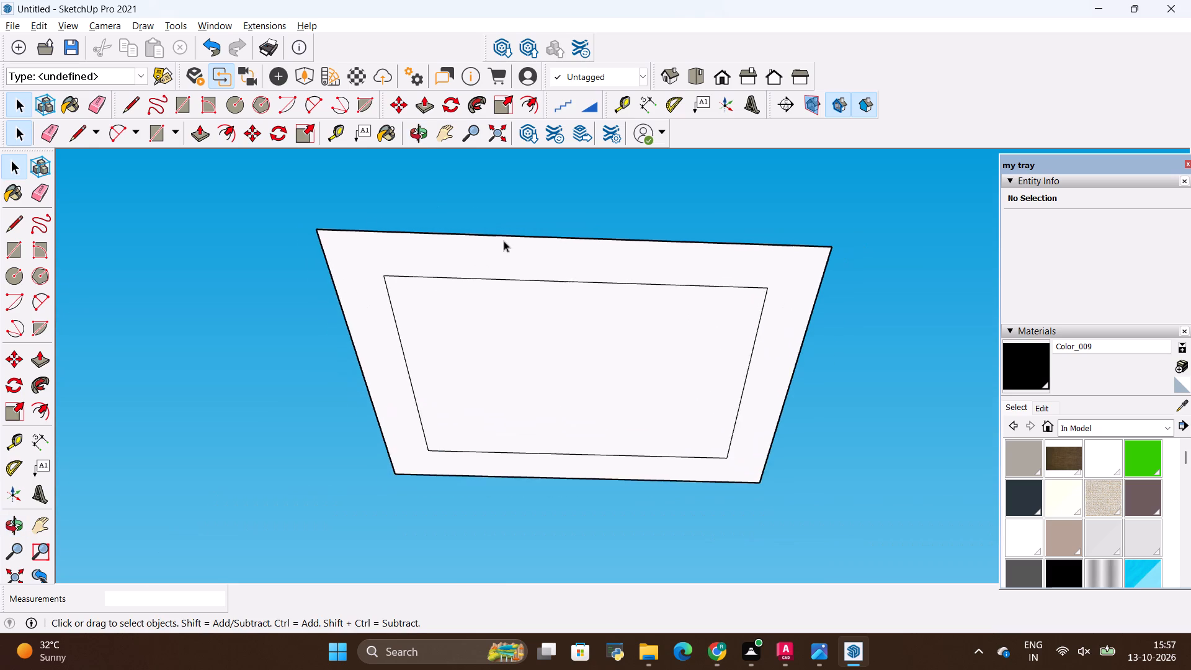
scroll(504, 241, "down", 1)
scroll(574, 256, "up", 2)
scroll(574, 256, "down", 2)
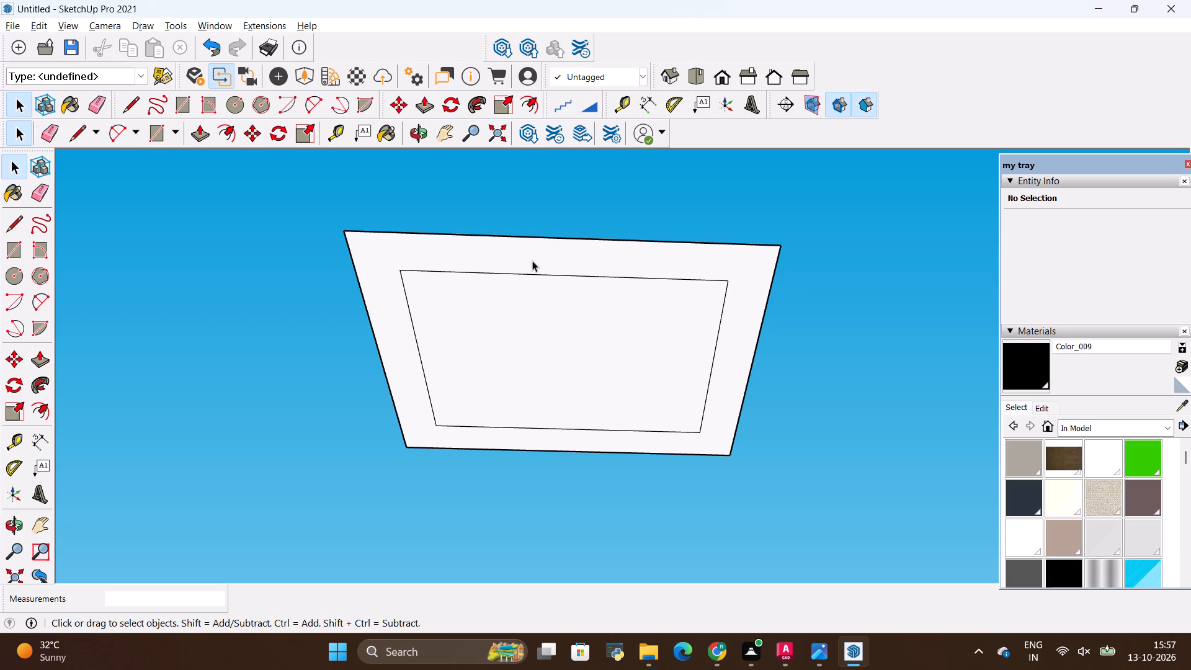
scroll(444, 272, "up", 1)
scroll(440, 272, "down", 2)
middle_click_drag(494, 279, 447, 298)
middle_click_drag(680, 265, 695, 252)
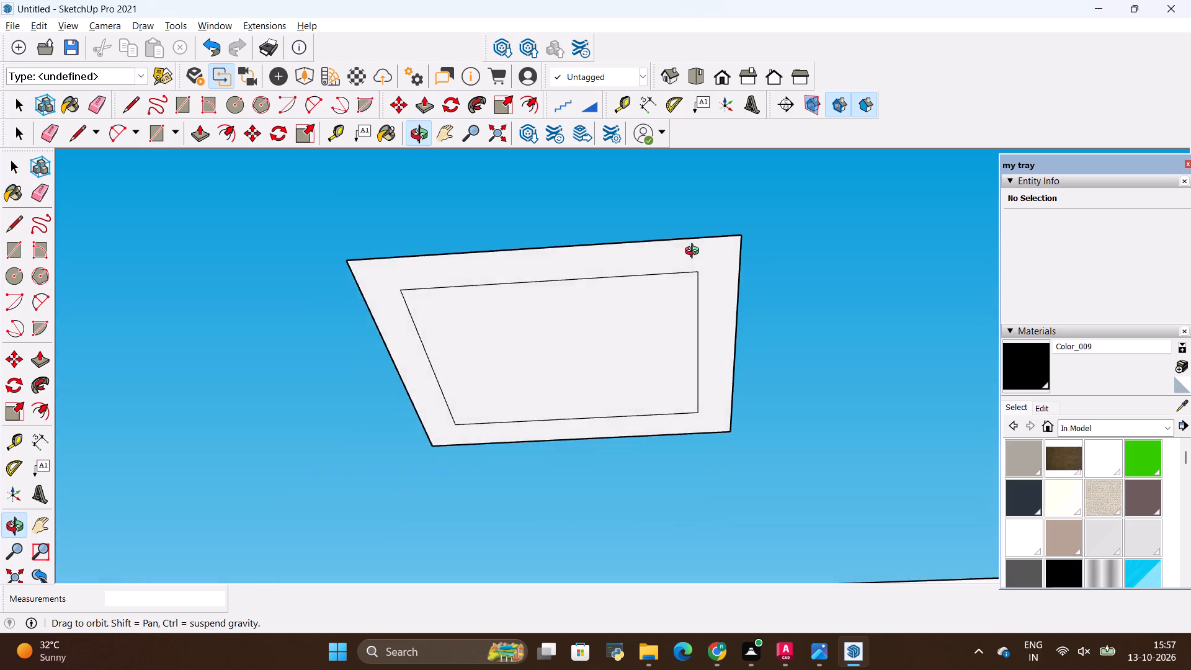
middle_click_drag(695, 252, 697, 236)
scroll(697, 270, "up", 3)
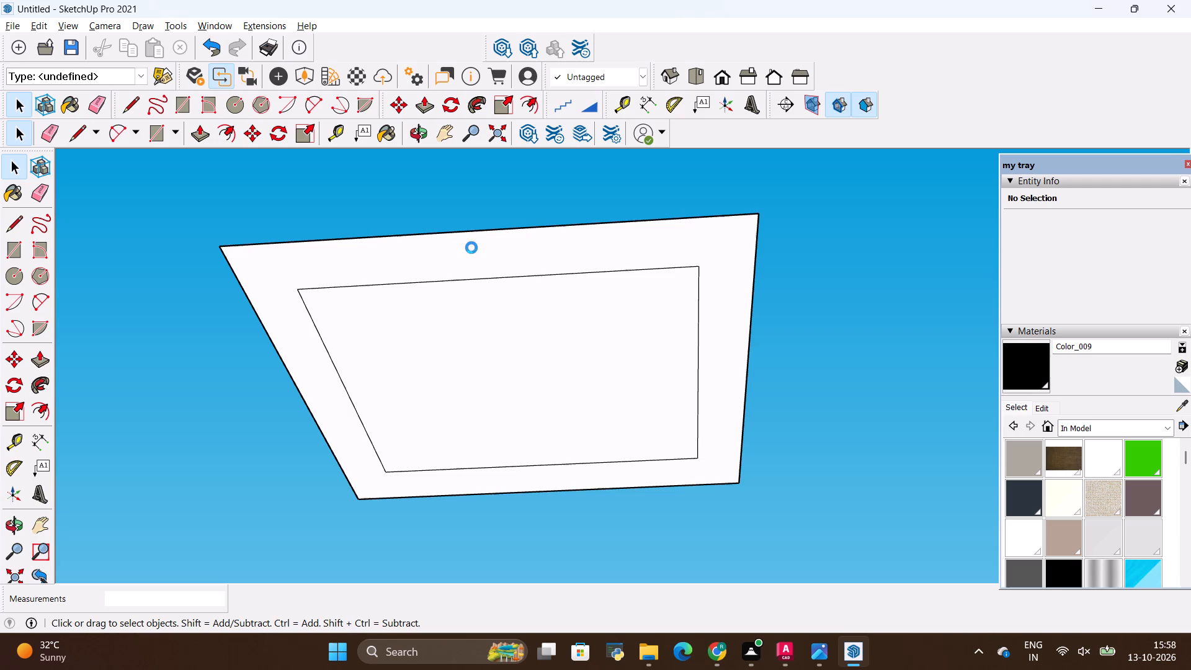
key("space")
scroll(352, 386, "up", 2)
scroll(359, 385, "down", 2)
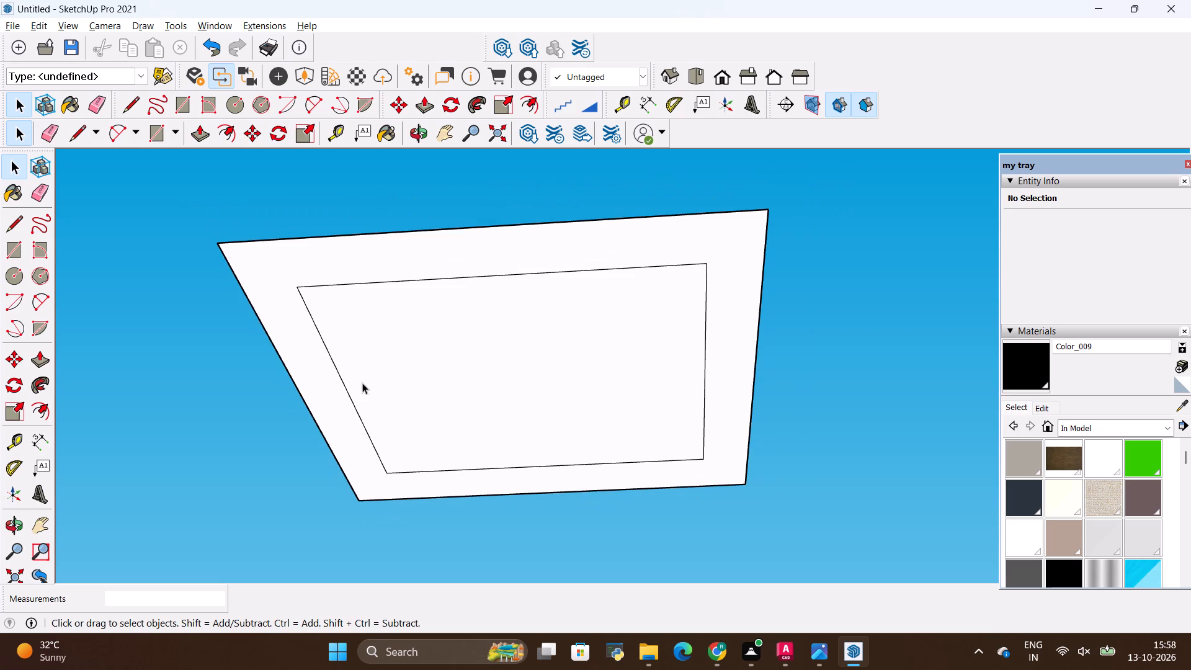
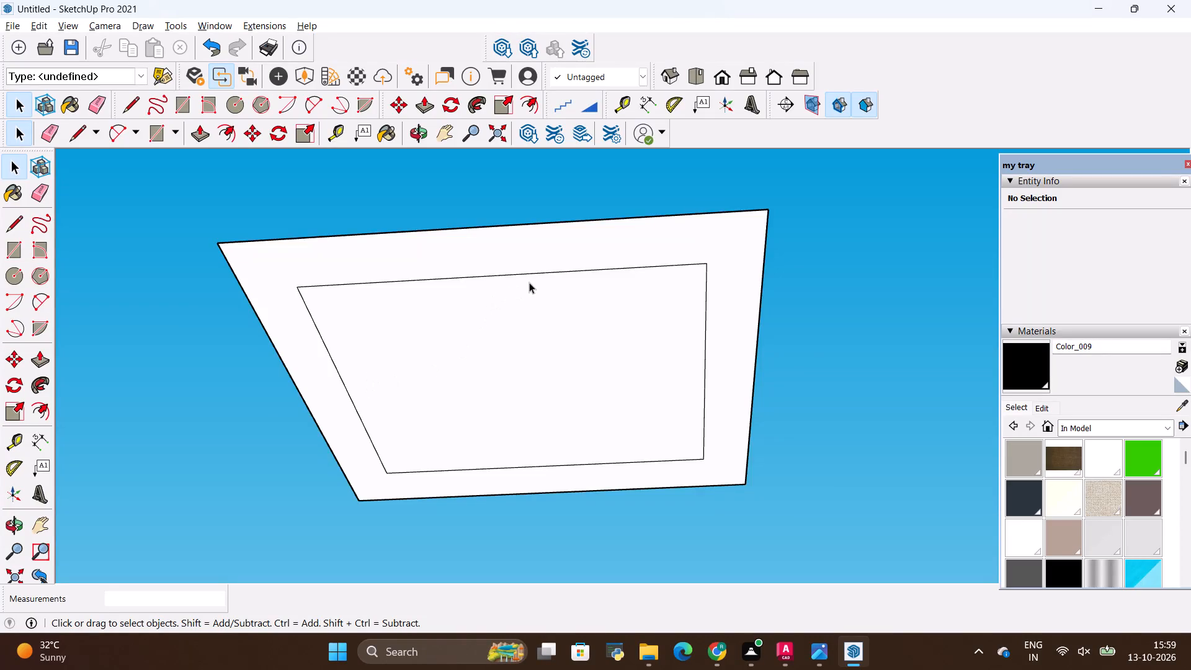
Examine the underside of the bordered ceiling panel and its inner rectangle from several angles.
scroll(529, 282, "up", 2)
scroll(525, 282, "down", 3)
middle_click_drag(527, 303, 546, 290)
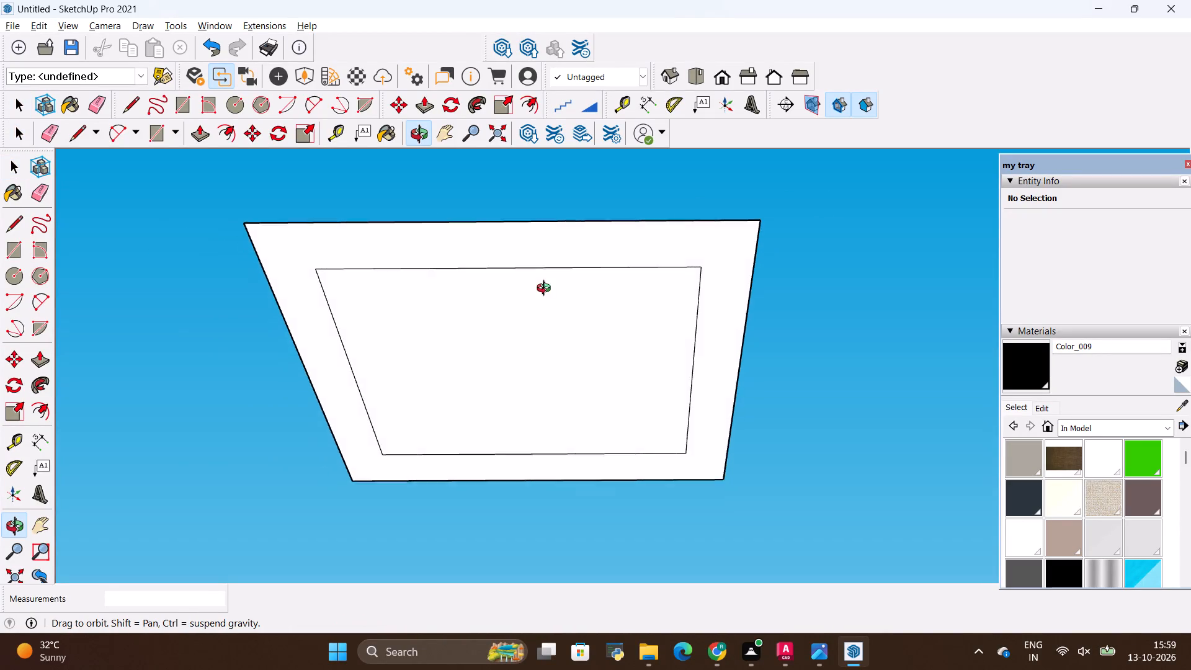
middle_click_drag(546, 290, 540, 266)
scroll(612, 323, "up", 2)
middle_click_drag(598, 327, 691, 293)
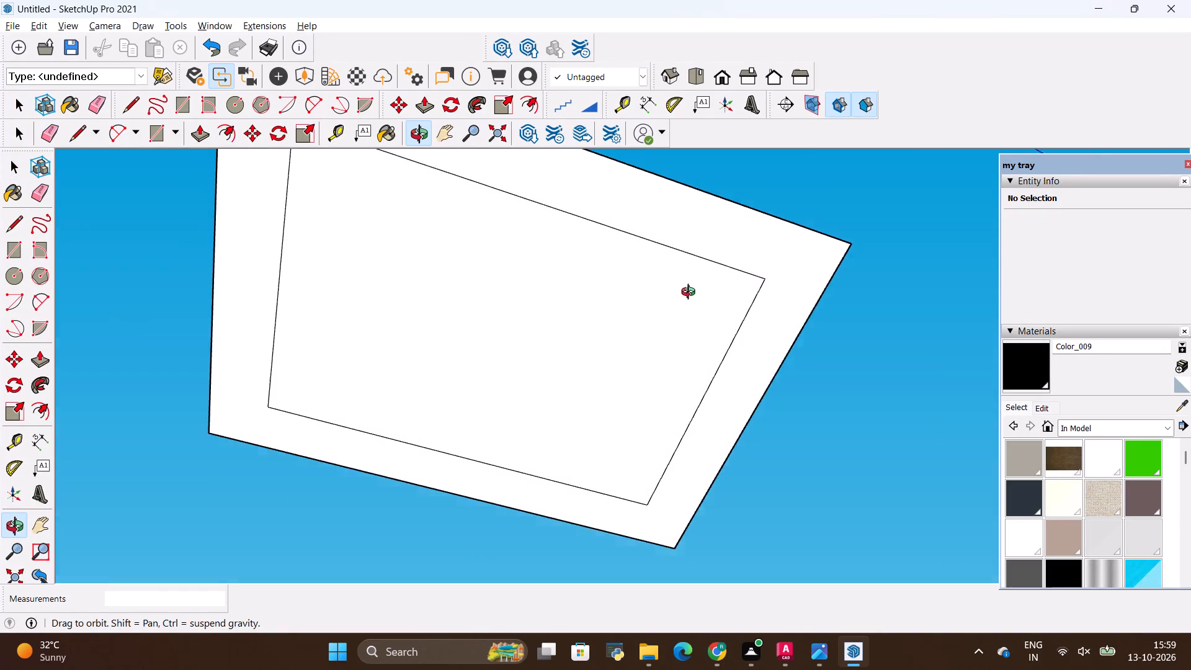
middle_click_drag(691, 293, 553, 351)
middle_click_drag(659, 331, 714, 357)
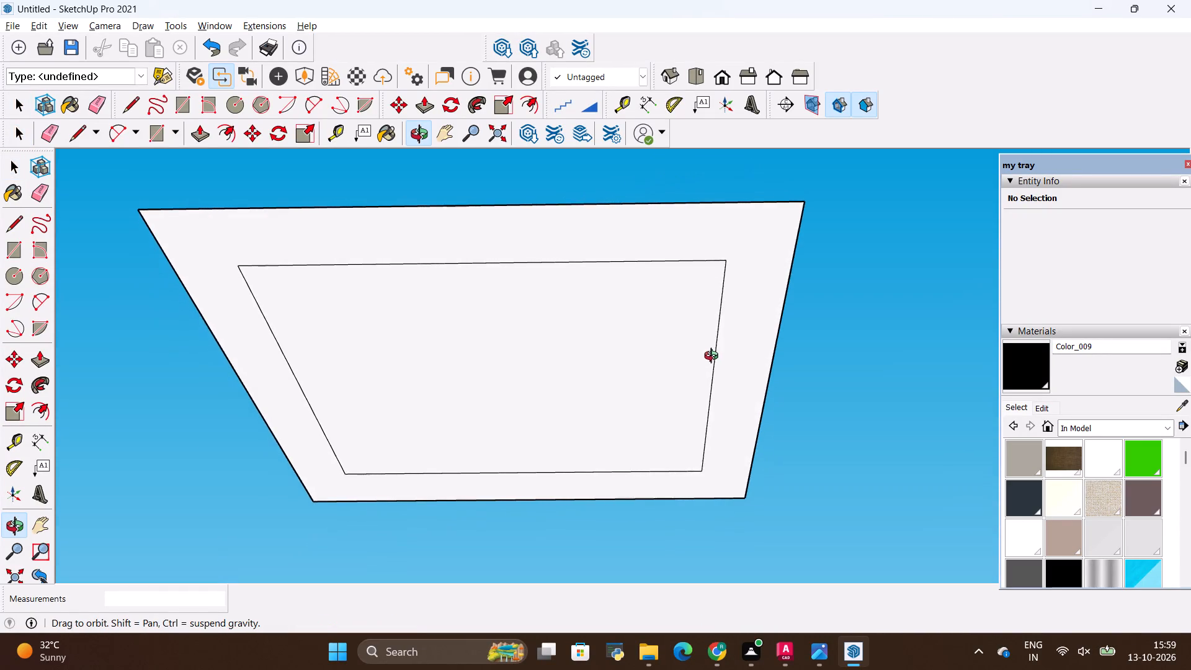
middle_click_drag(714, 357, 731, 363)
scroll(241, 216, "up", 2)
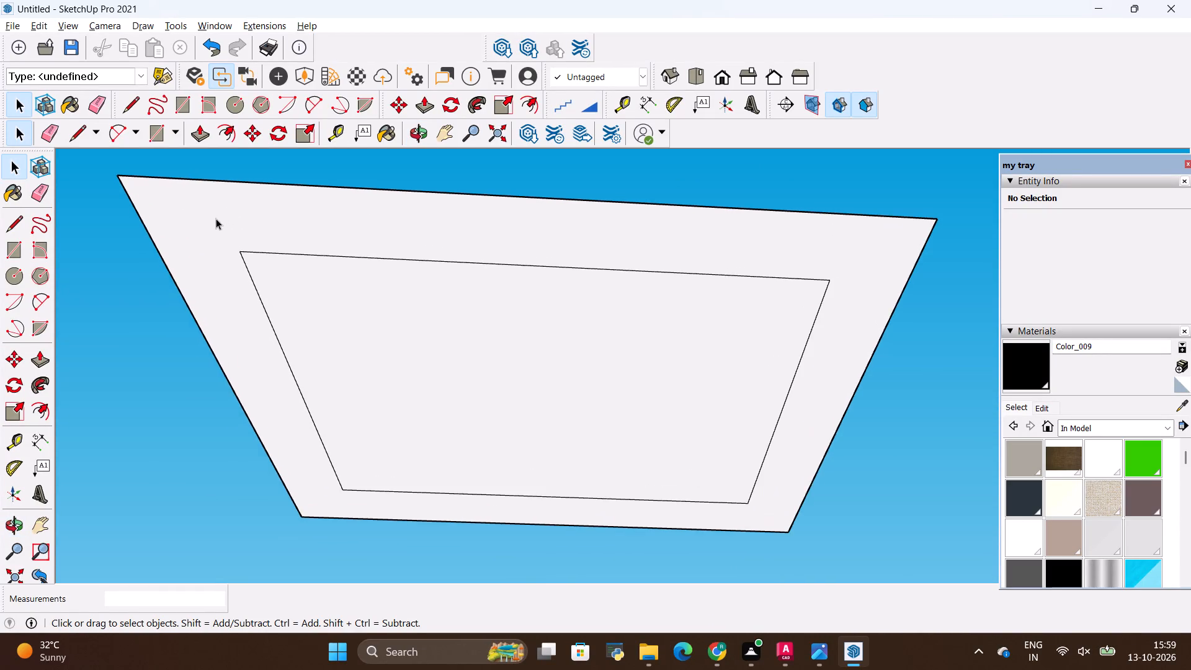
middle_click_drag(215, 219, 190, 243)
scroll(190, 243, "down", 1)
middle_click_drag(855, 272, 864, 232)
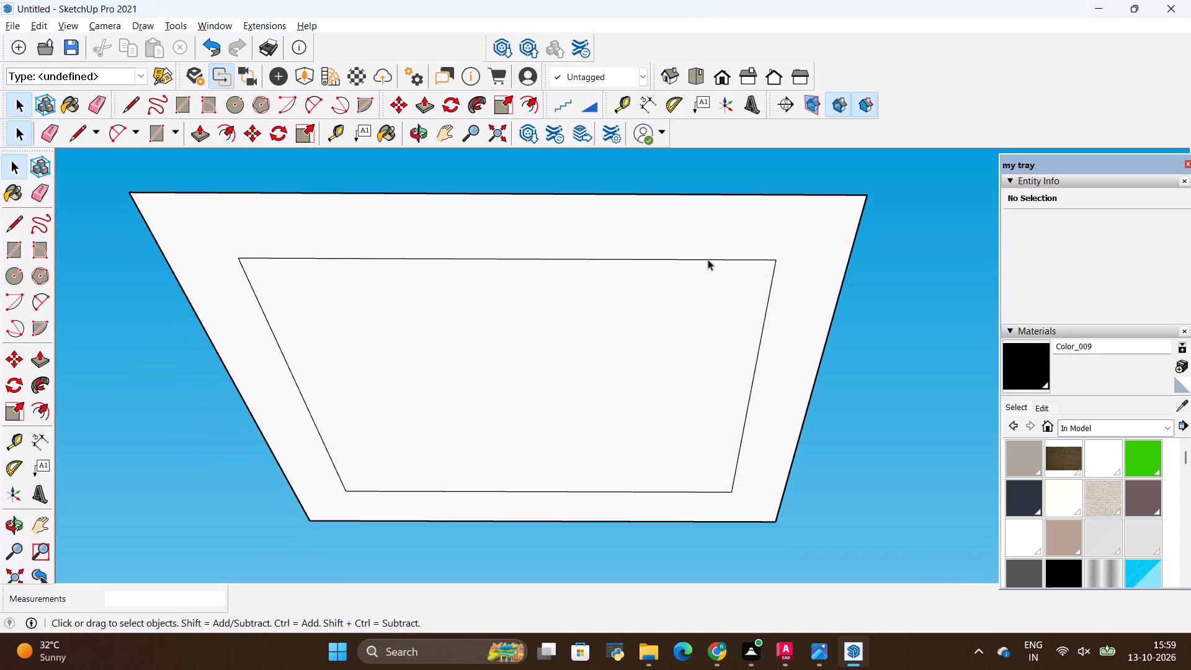
Place two diagonal guides between opposite corners of the ceiling panel's inner rectangle, crossing at its centre.
key("t")
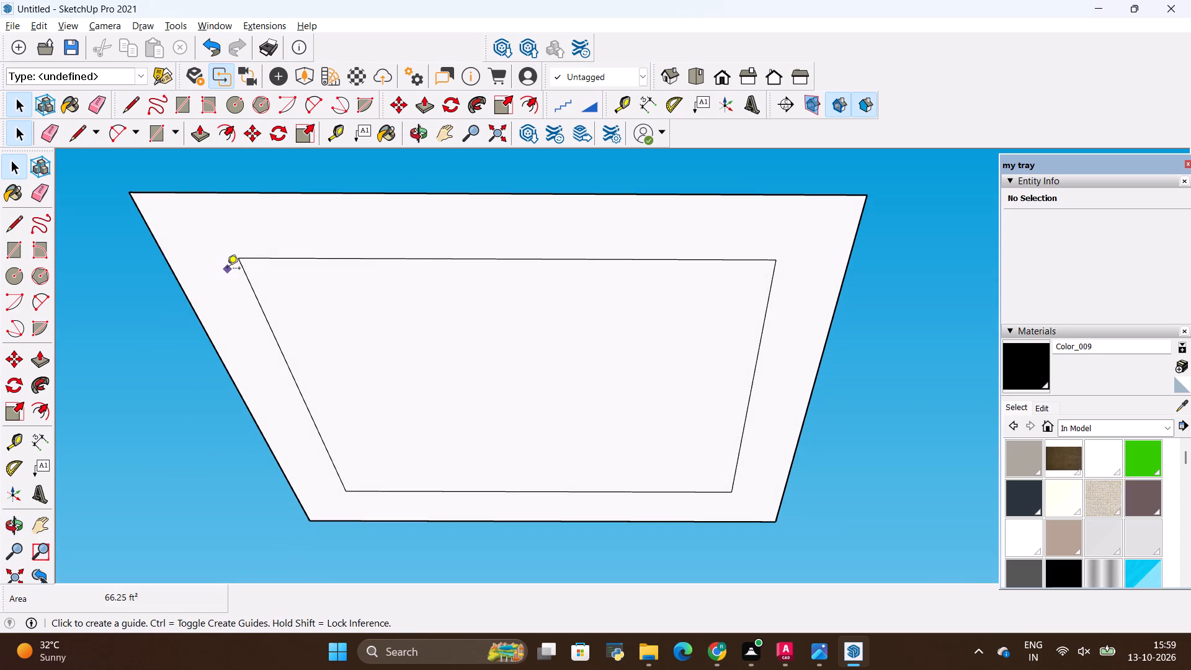
left_click(239, 259)
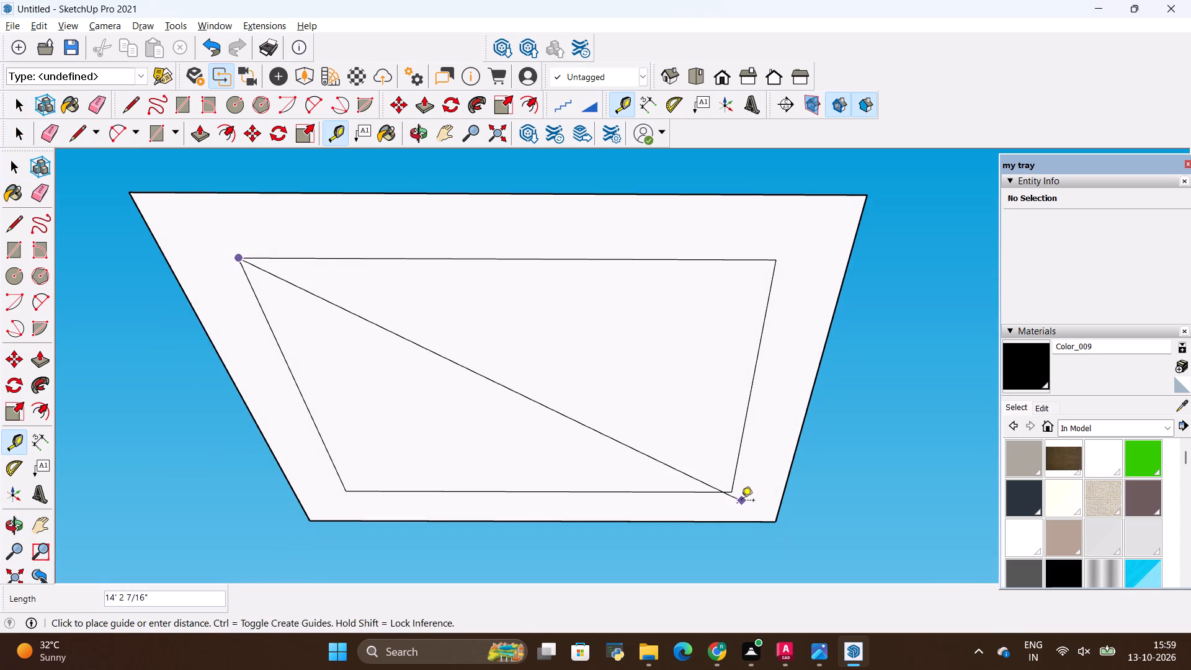
left_click(731, 495)
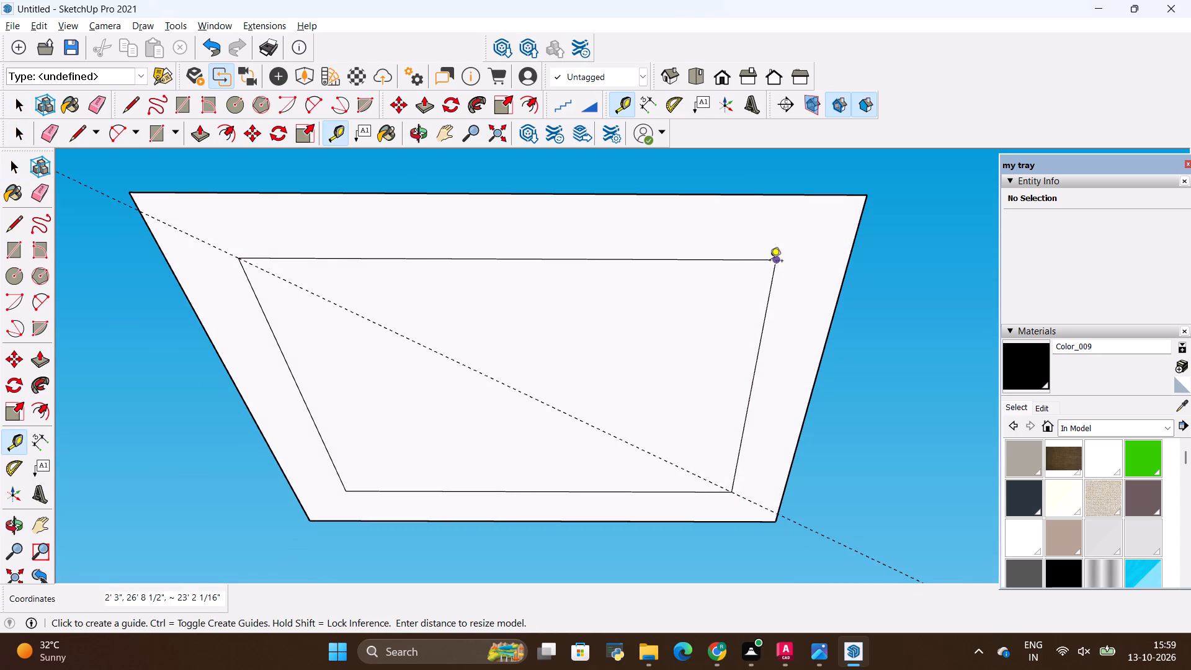
left_click(771, 260)
left_click(349, 493)
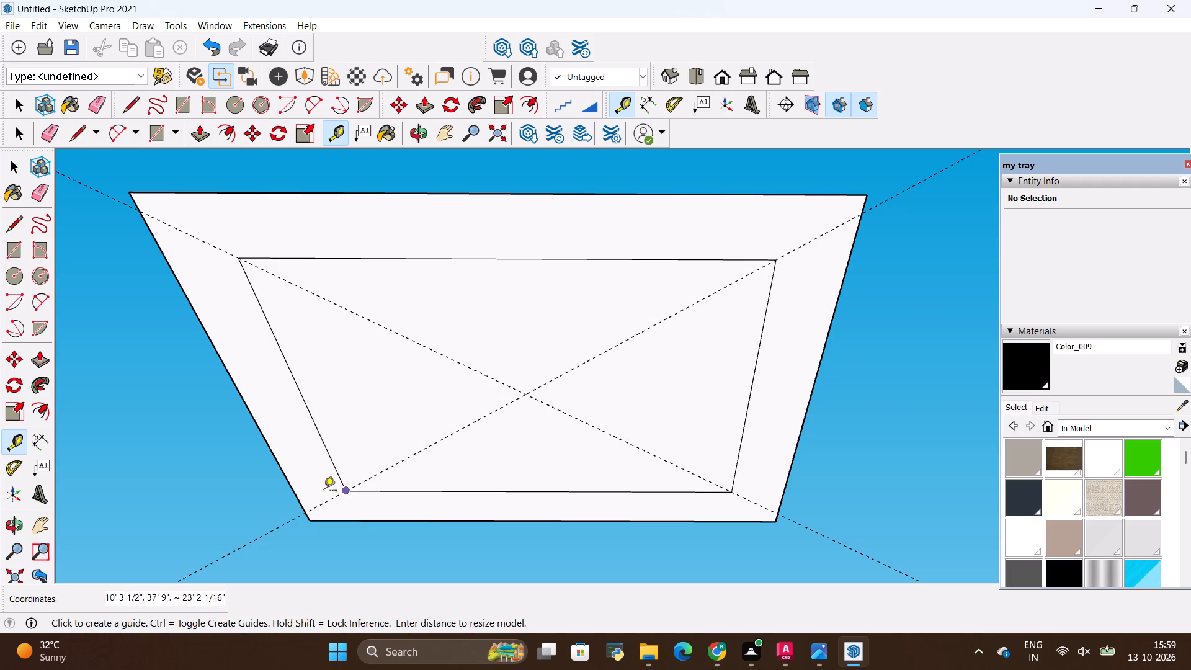
Examine the crossed diagonal guides on the ceiling panel from several angles.
scroll(497, 403, "up", 1)
scroll(497, 403, "down", 5)
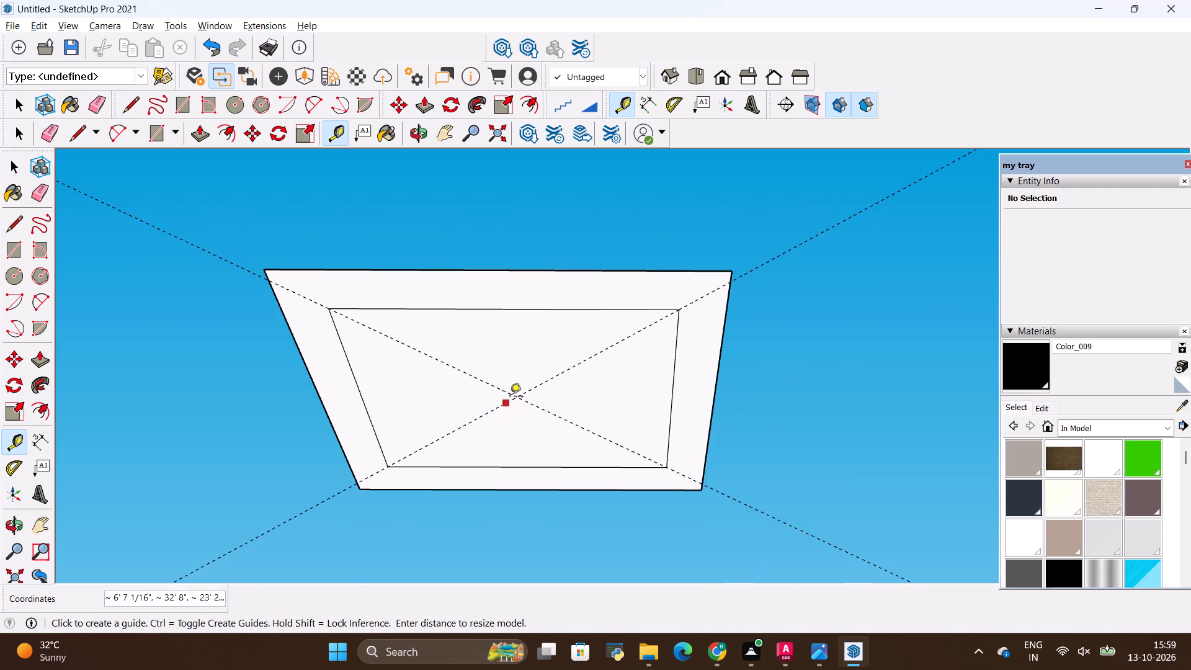
middle_click_drag(535, 360, 574, 364)
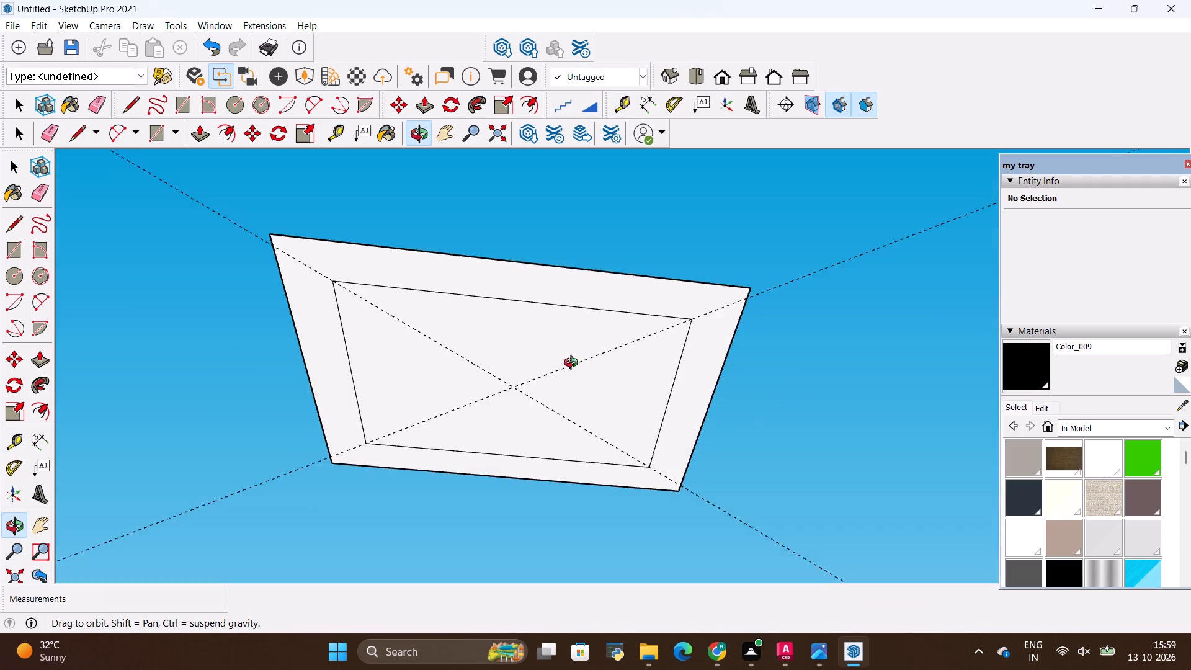
middle_click_drag(574, 364, 499, 326)
scroll(514, 352, "up", 2)
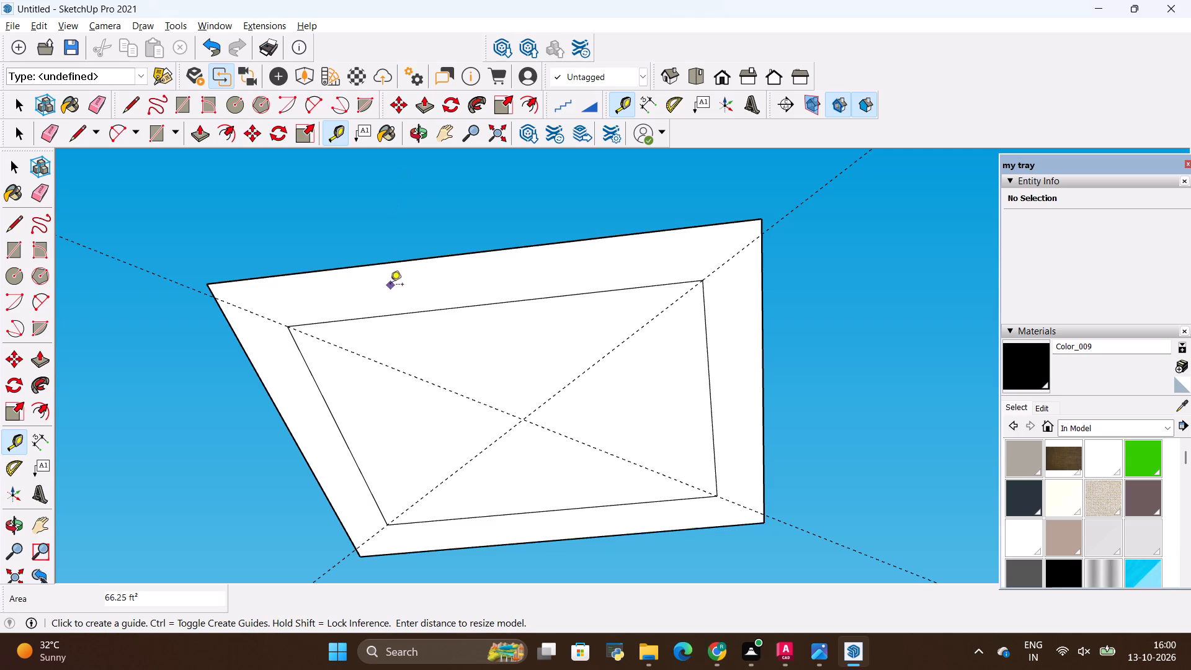
scroll(405, 418, "up", 2)
scroll(430, 362, "down", 3)
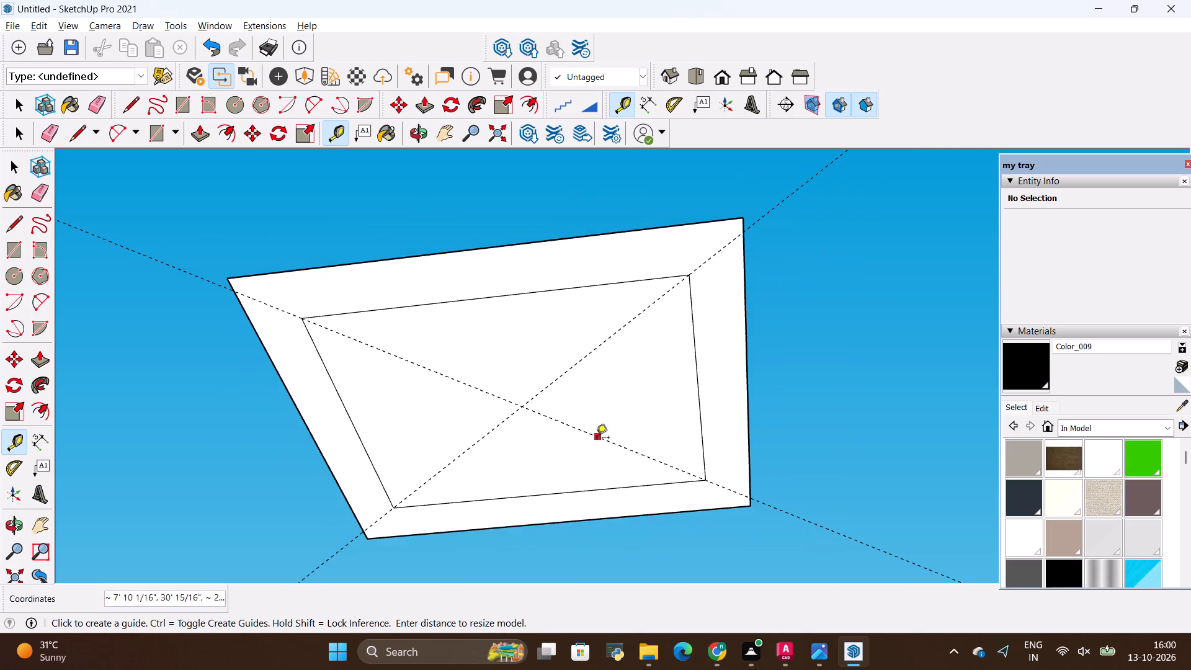
middle_click_drag(596, 439, 687, 447)
scroll(564, 453, "down", 1)
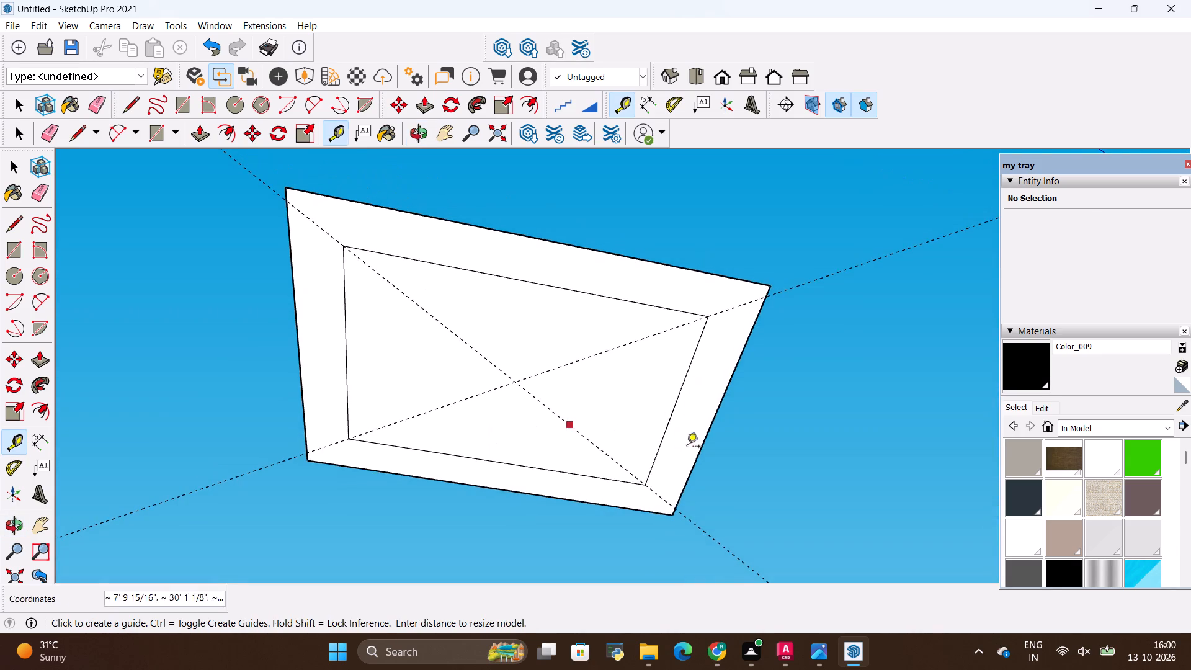
scroll(575, 301, "up", 3)
middle_click_drag(620, 359, 560, 315)
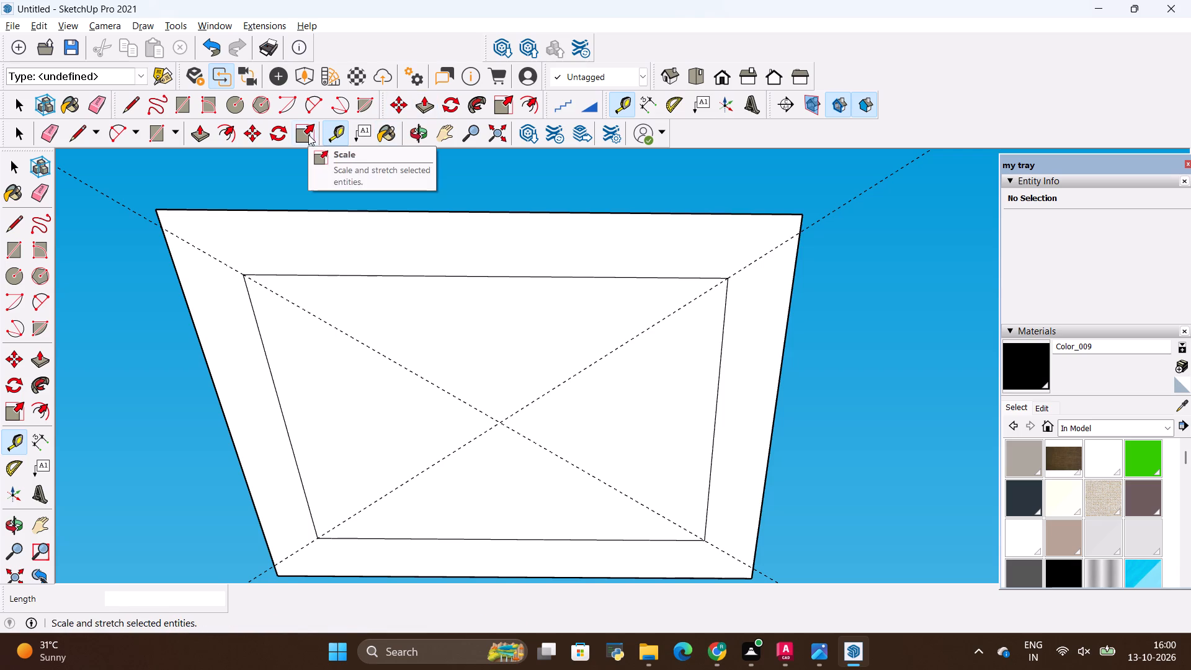
Draw a circle with a 2' radius centred on the crossing of the diagonal guides.
key("c")
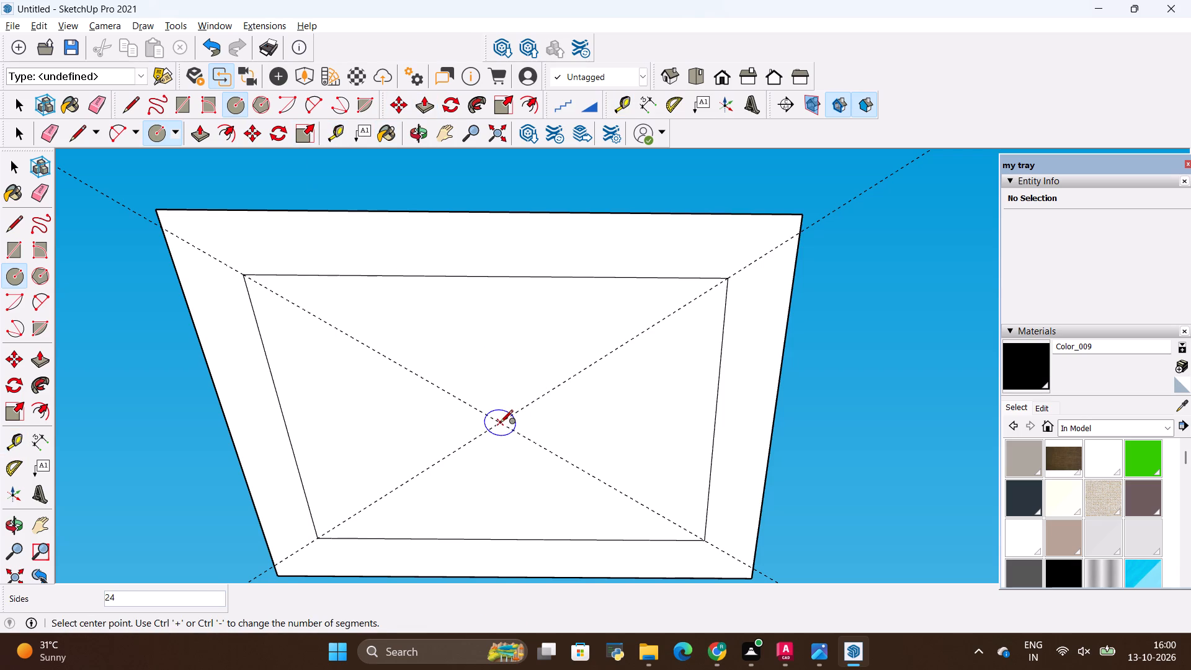
left_click(500, 424)
key("BackSpace")
type("2'")
key("Return")
key("space")
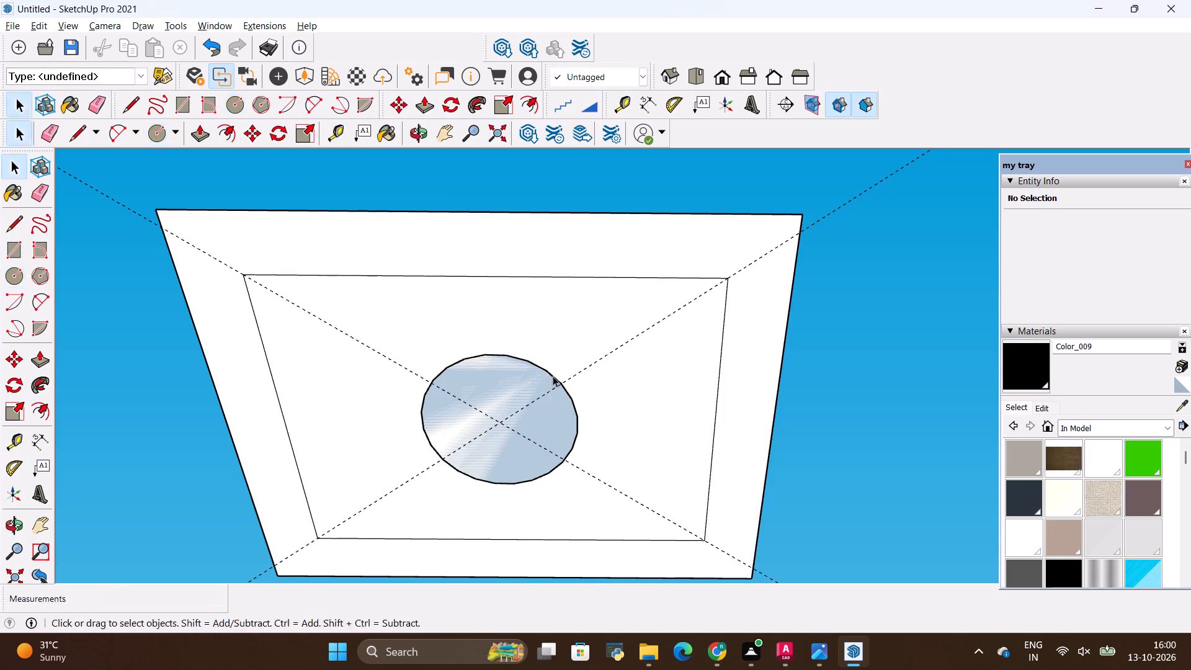
Set the 2' radius circle's segment count to 100.
left_click(553, 375)
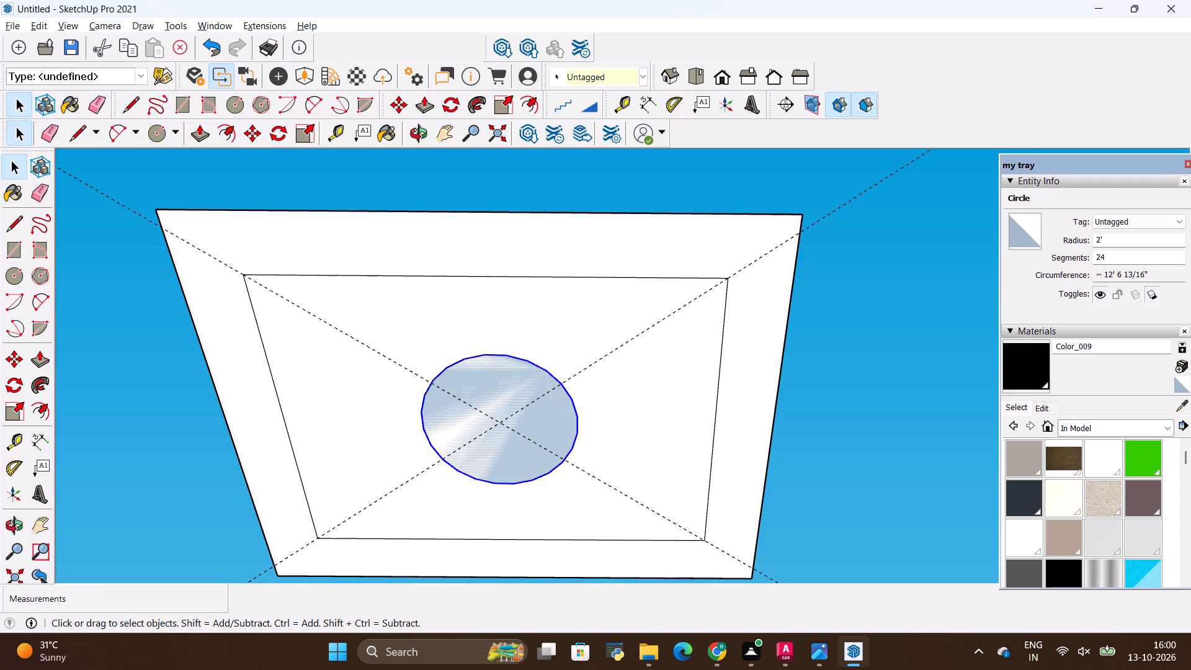
left_click(1107, 254)
left_click(1127, 259)
key("BackSpace")
key("BackSpace")
type("100")
key("Return")
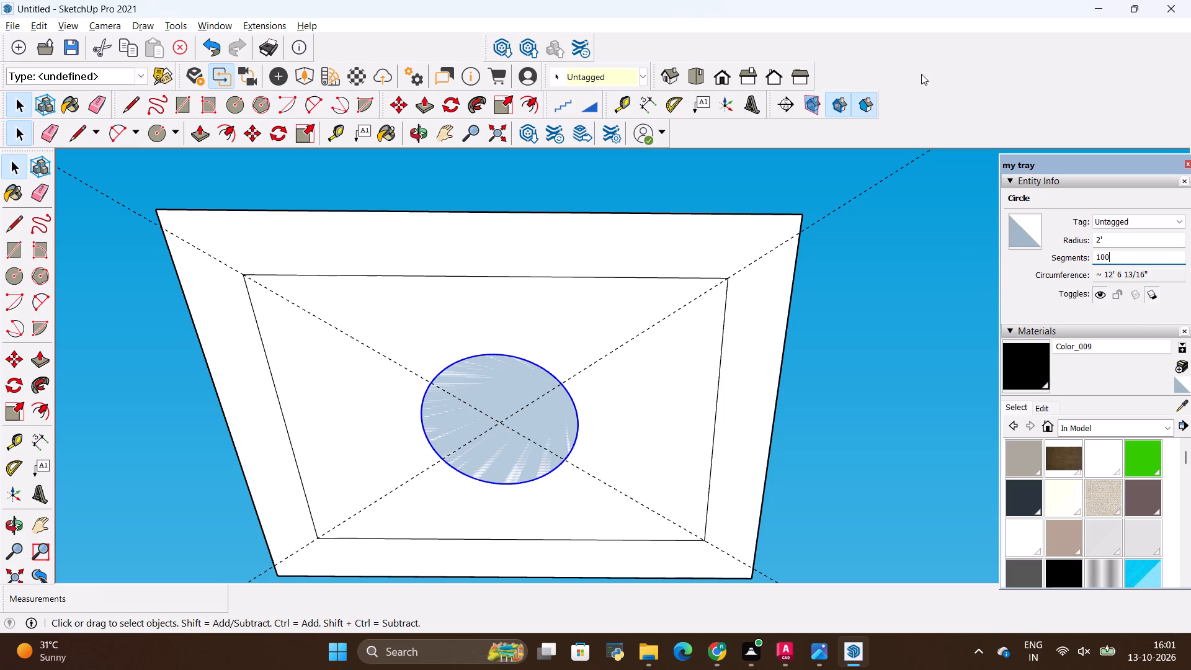
key("Escape")
Draw a concentric circle with a 3' radius around the 2' radius circle at the guides' crossing.
scroll(493, 434, "up", 1)
scroll(494, 432, "down", 2)
scroll(456, 474, "up", 3)
key("space")
left_click(354, 305)
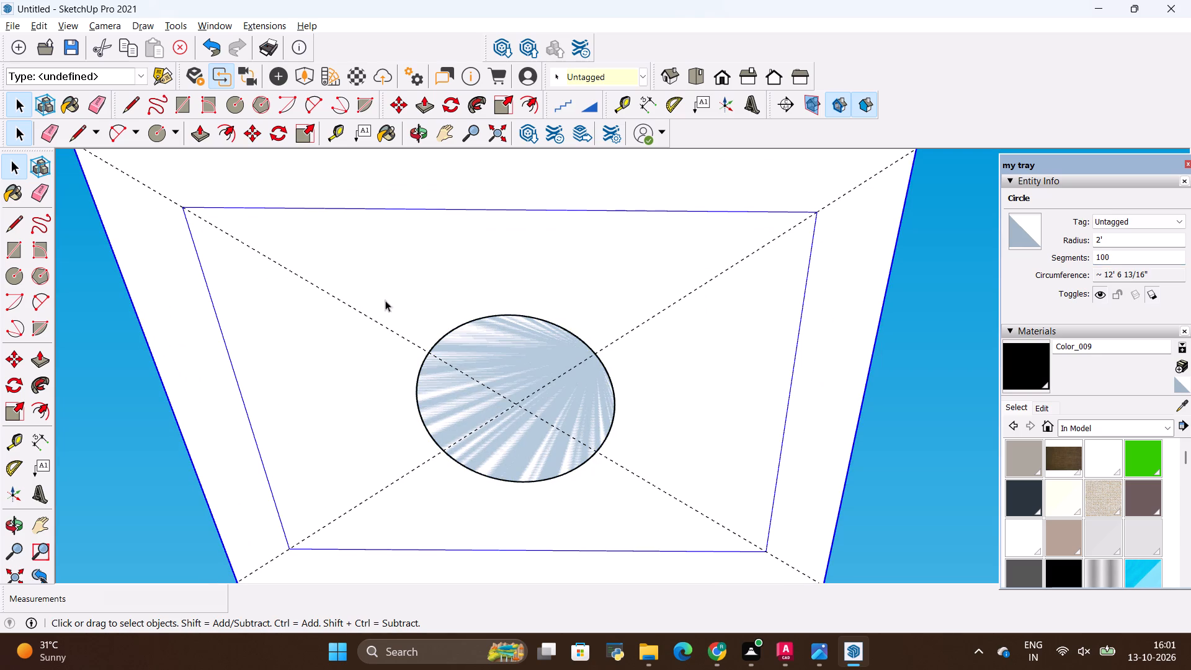
left_click(403, 295)
left_click(494, 332)
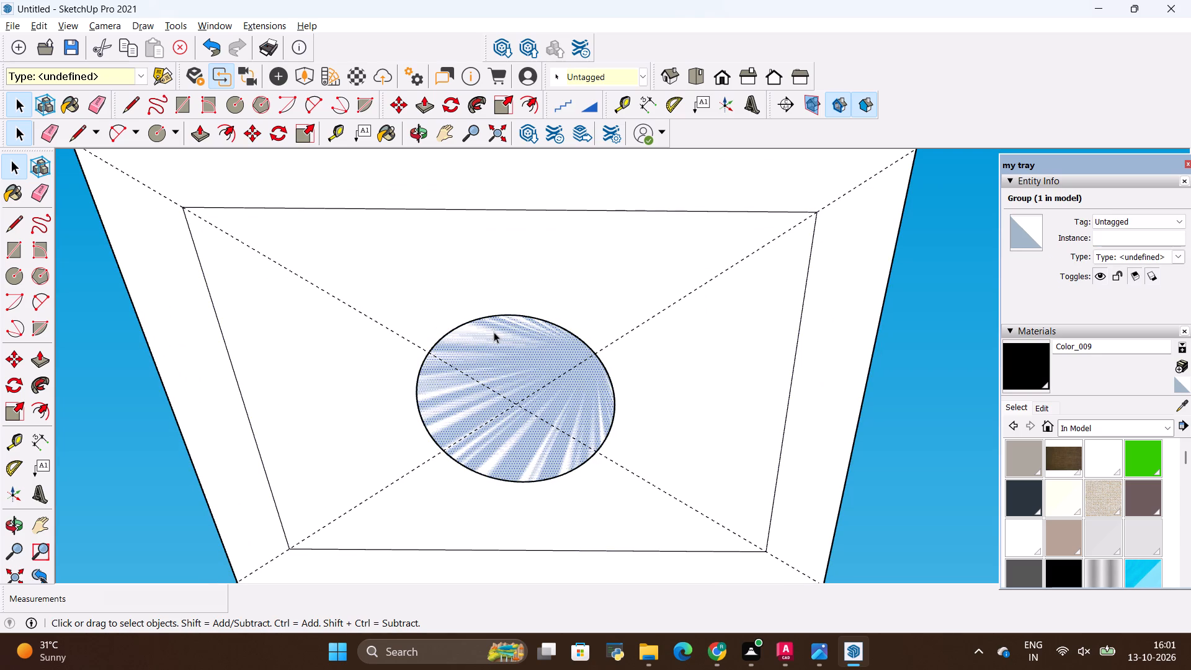
left_click(510, 313)
key("c")
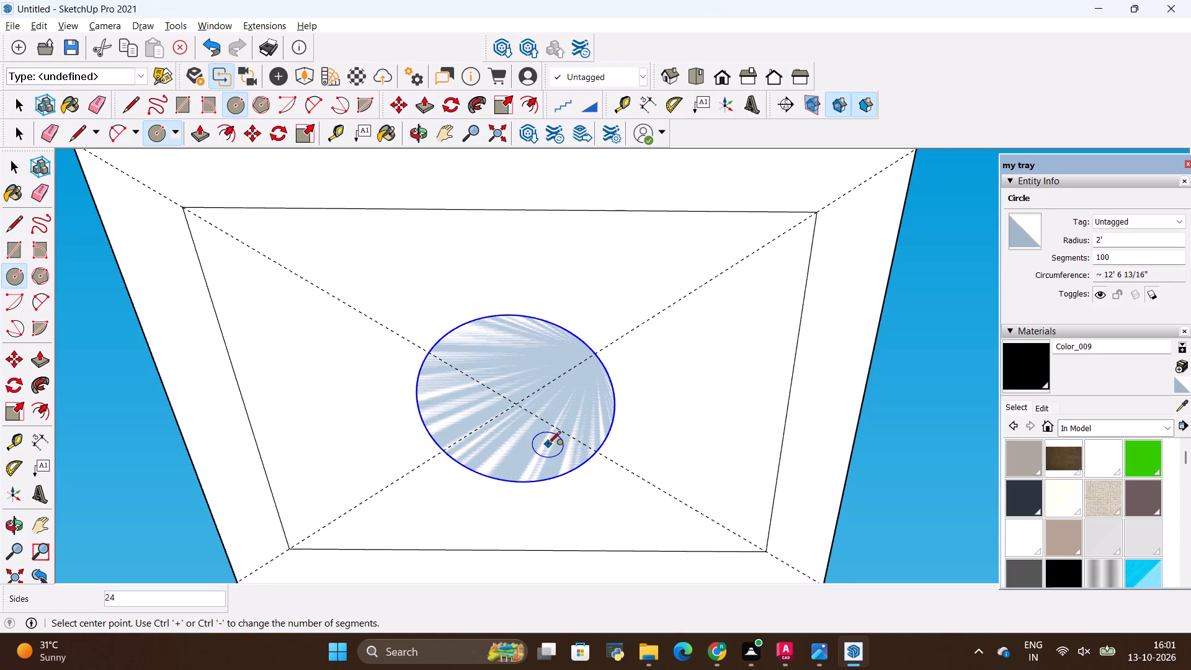
left_click(520, 403)
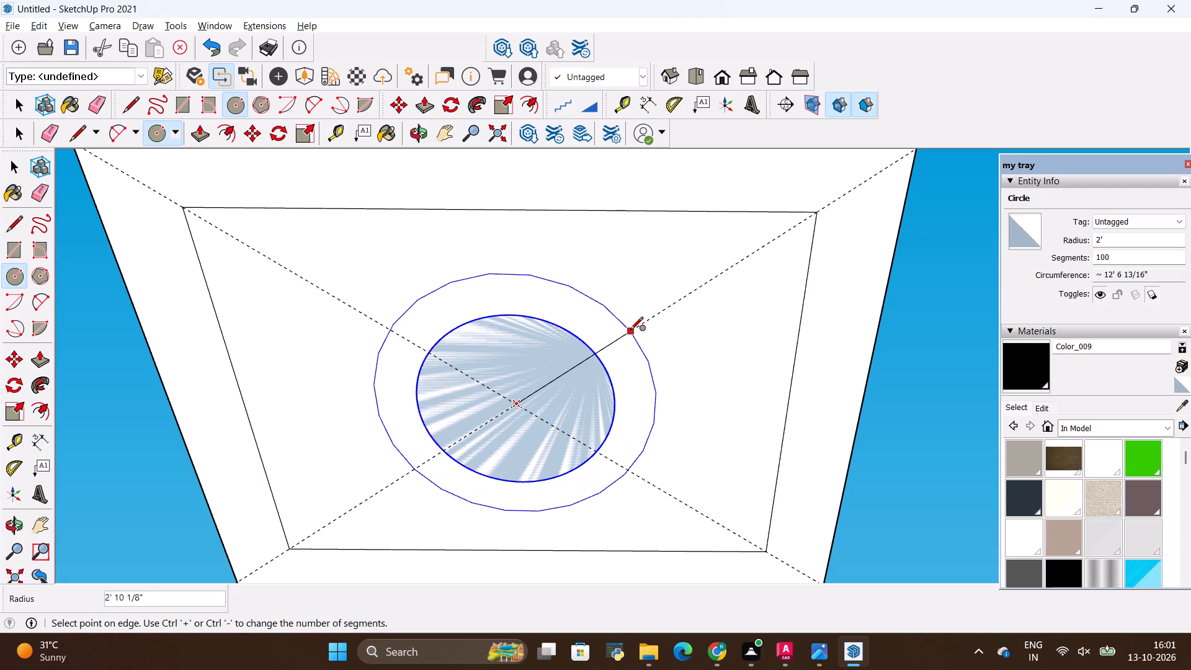
key("BackSpace")
type("3'")
key("Return")
key("Escape")
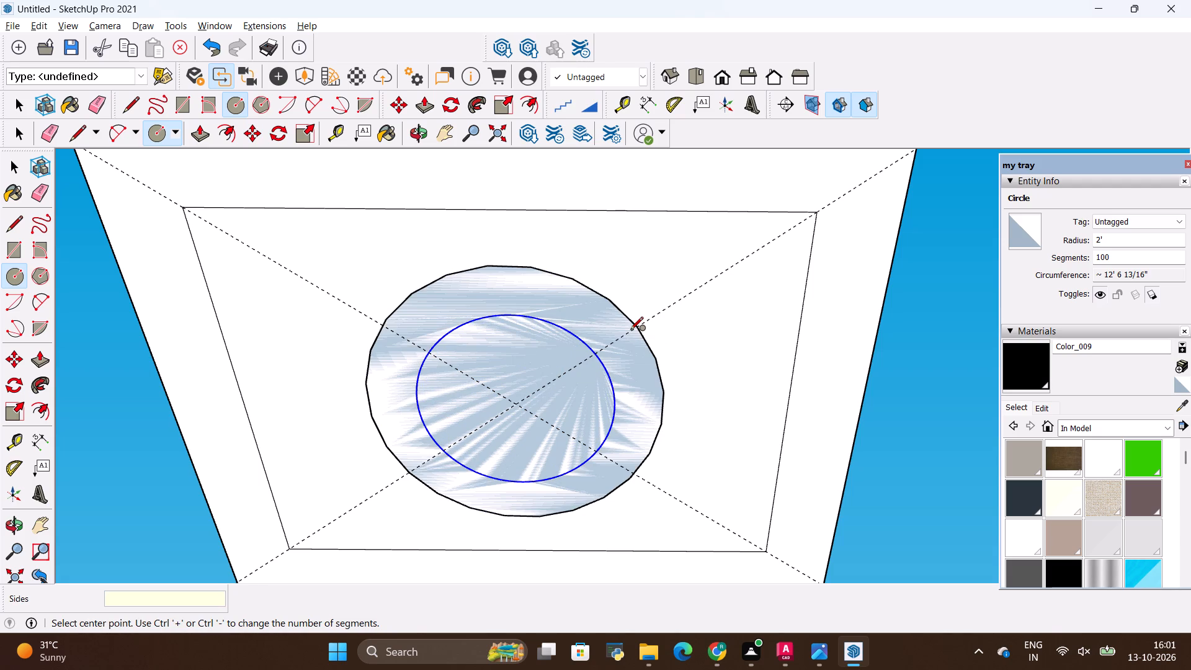
key("space")
Set the outer 3' radius circle's segment count to 100.
left_click(635, 316)
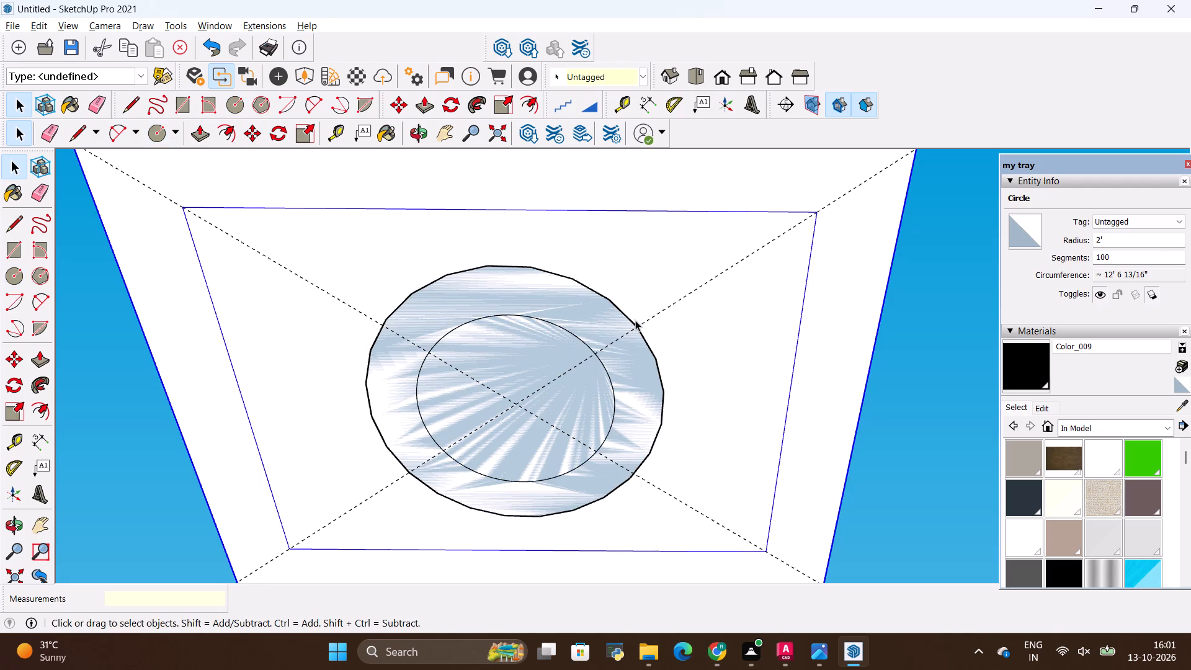
left_click(635, 320)
left_click(631, 320)
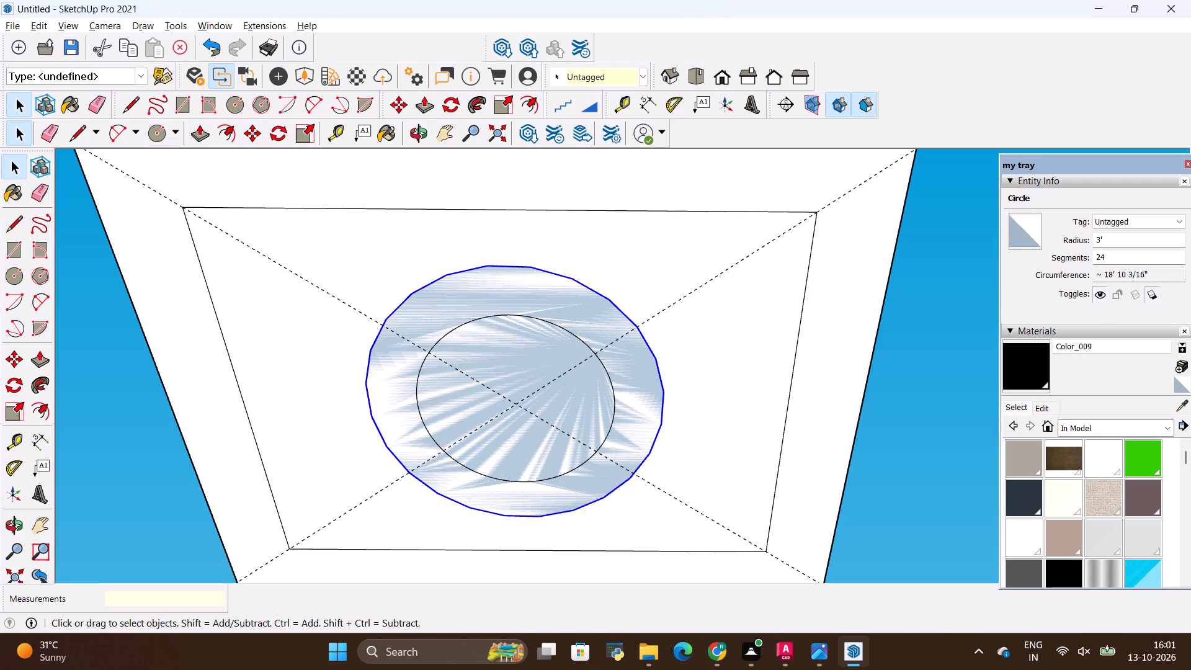
left_click(1107, 253)
key("BackSpace")
key("BackSpace")
type("100")
key("Return")
key("Escape")
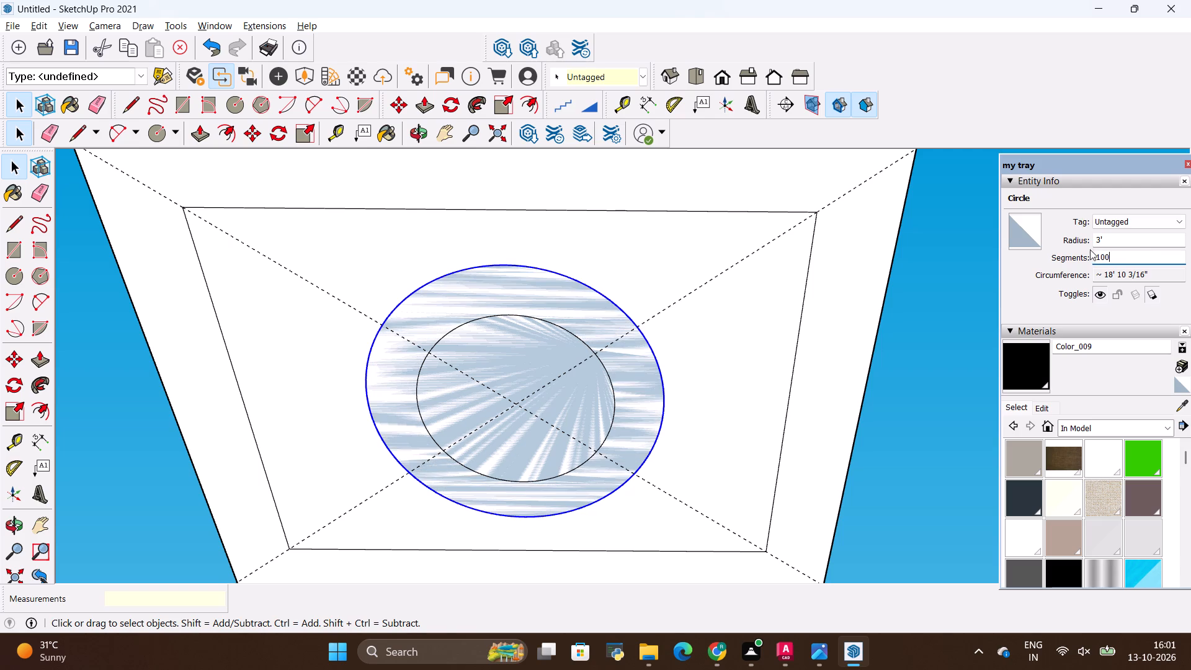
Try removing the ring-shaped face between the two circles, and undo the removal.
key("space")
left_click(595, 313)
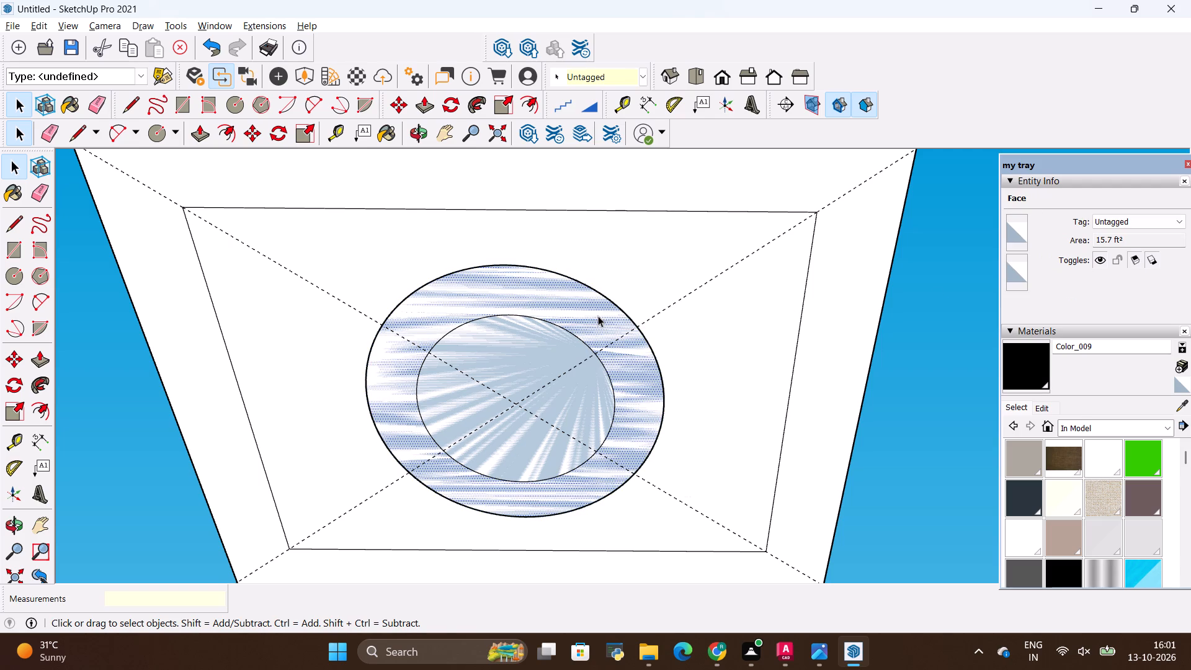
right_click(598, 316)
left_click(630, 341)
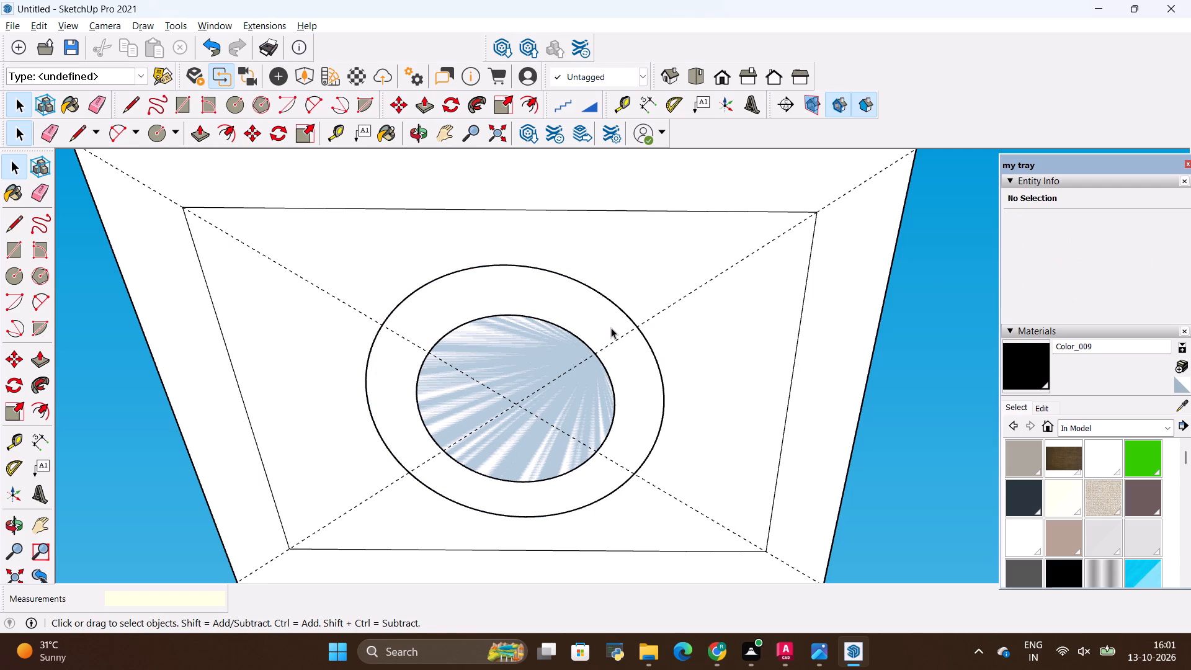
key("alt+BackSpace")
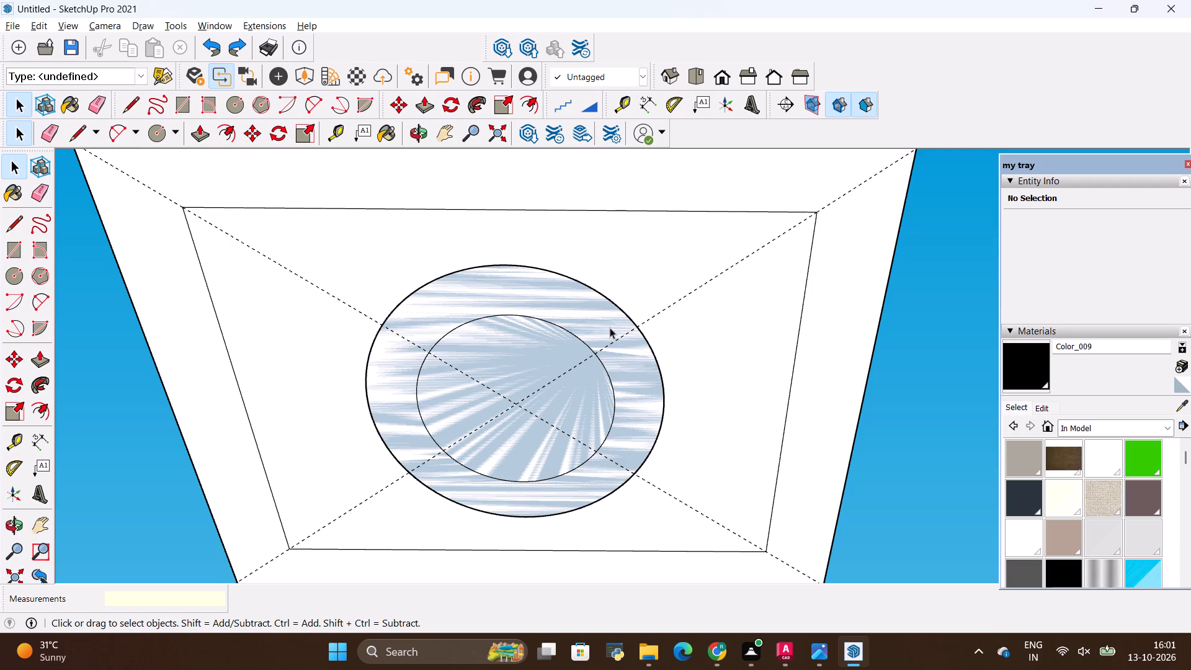
Extrude the ring face between the two concentric circles by 6" below the ceiling panel.
key("0")
left_click(603, 321)
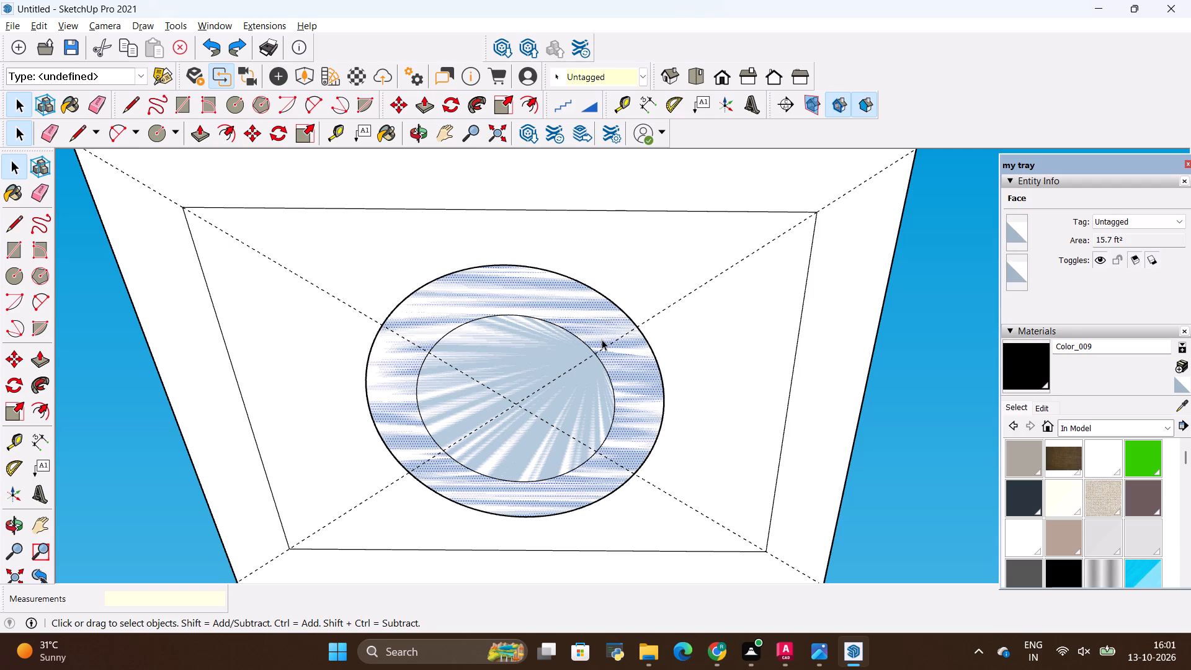
key("p")
left_click(605, 327)
key("BackSpace")
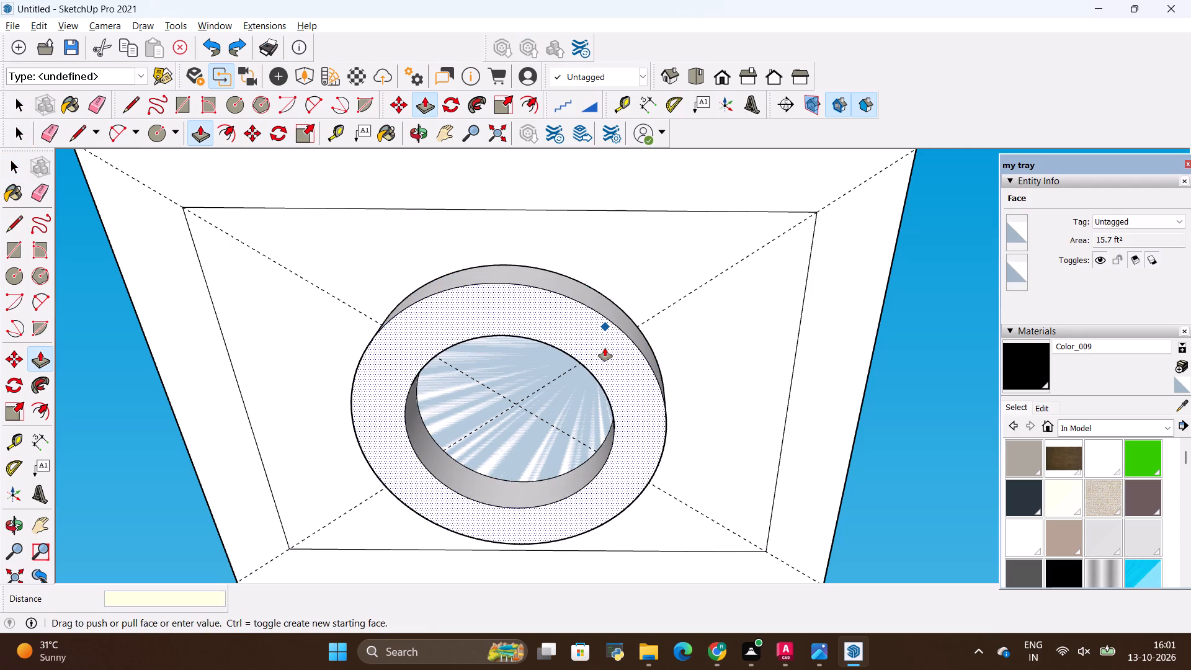
key("6")
key("shift+quotedbl")
key("Return")
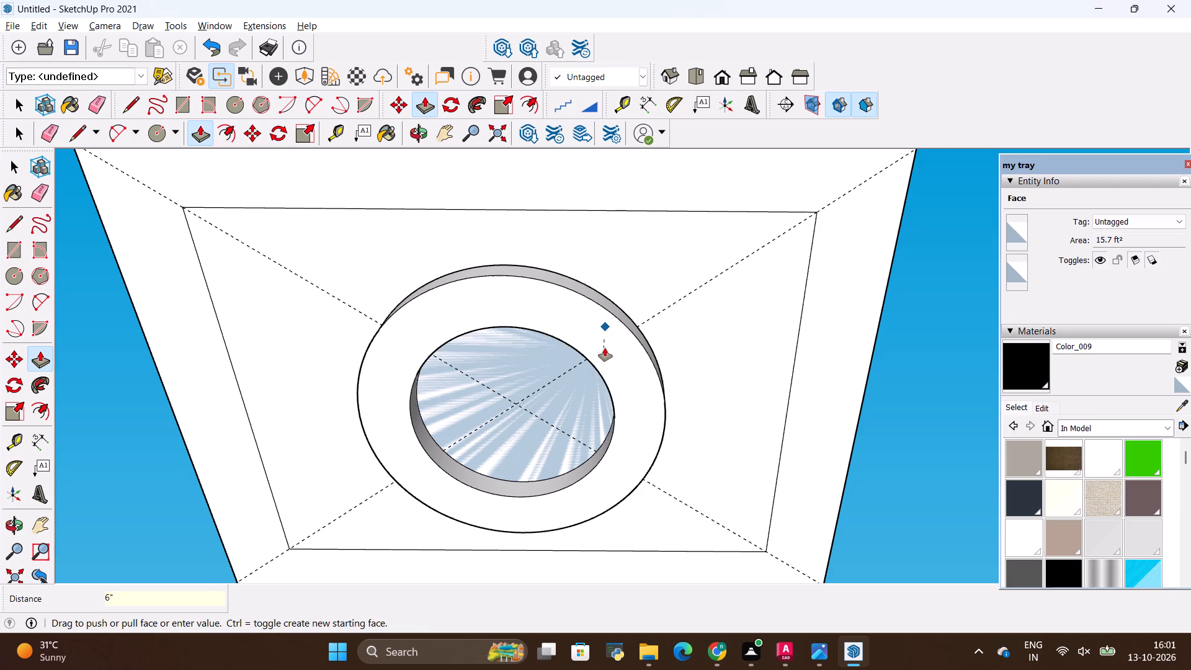
Inside the ceiling panel group, extrude the rectangular outer border face 6" to match the ring's depth.
scroll(612, 337, "down", 2)
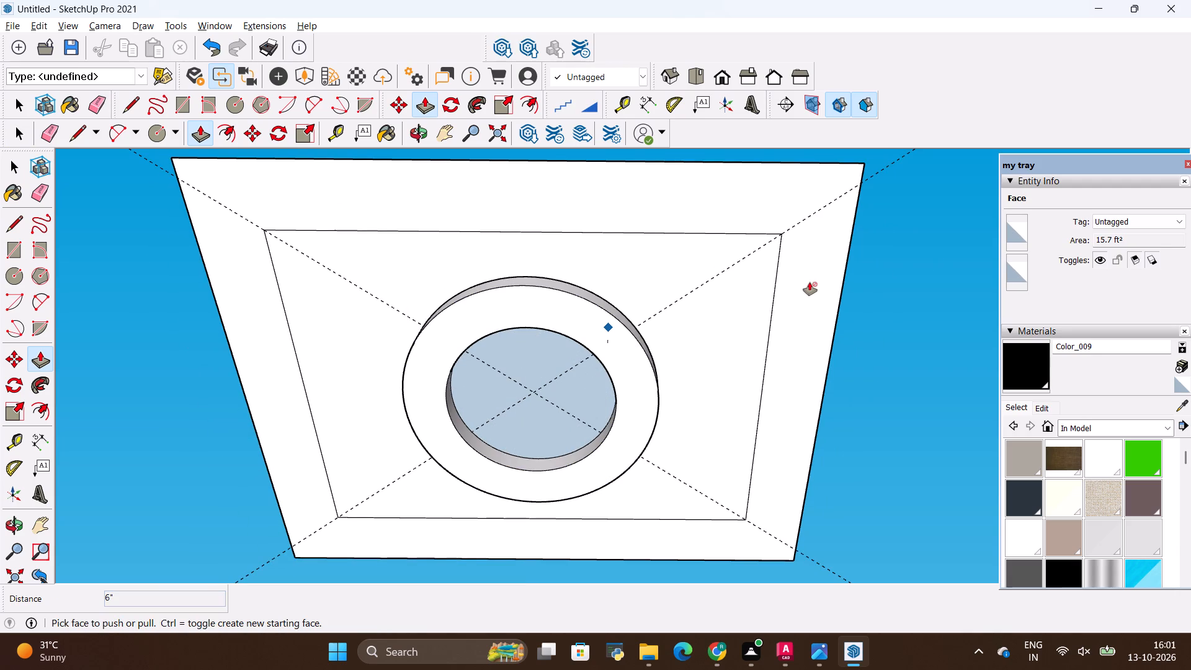
left_click(810, 282)
key("space")
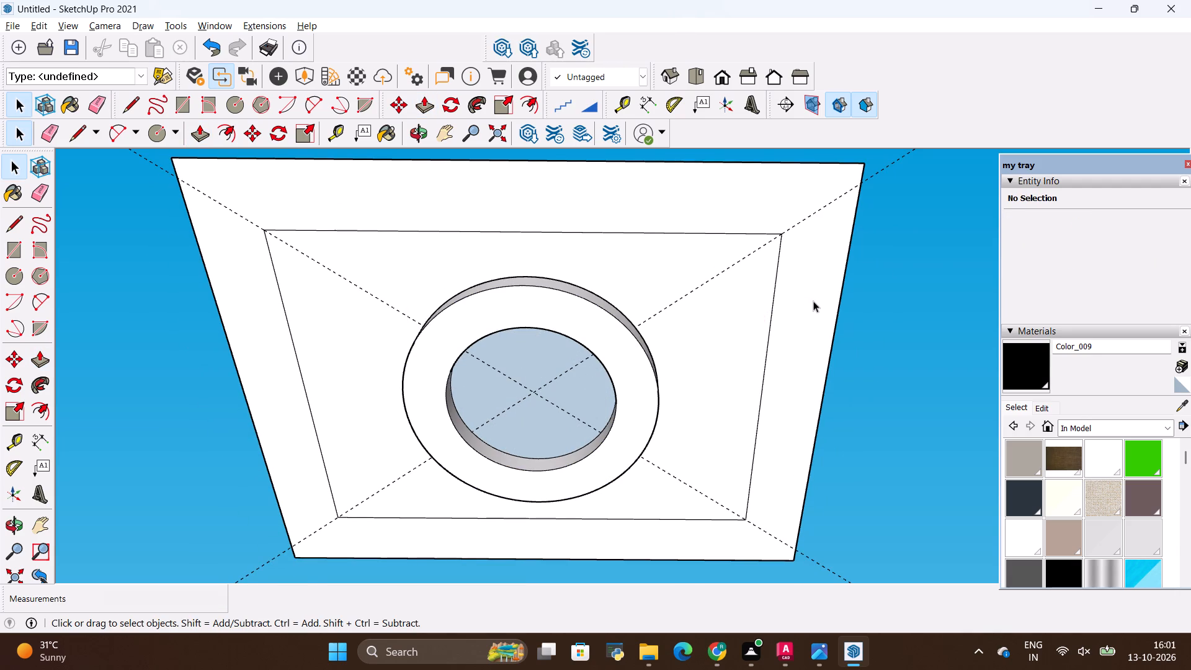
key("p")
left_click(808, 302)
key("space")
left_click(790, 294)
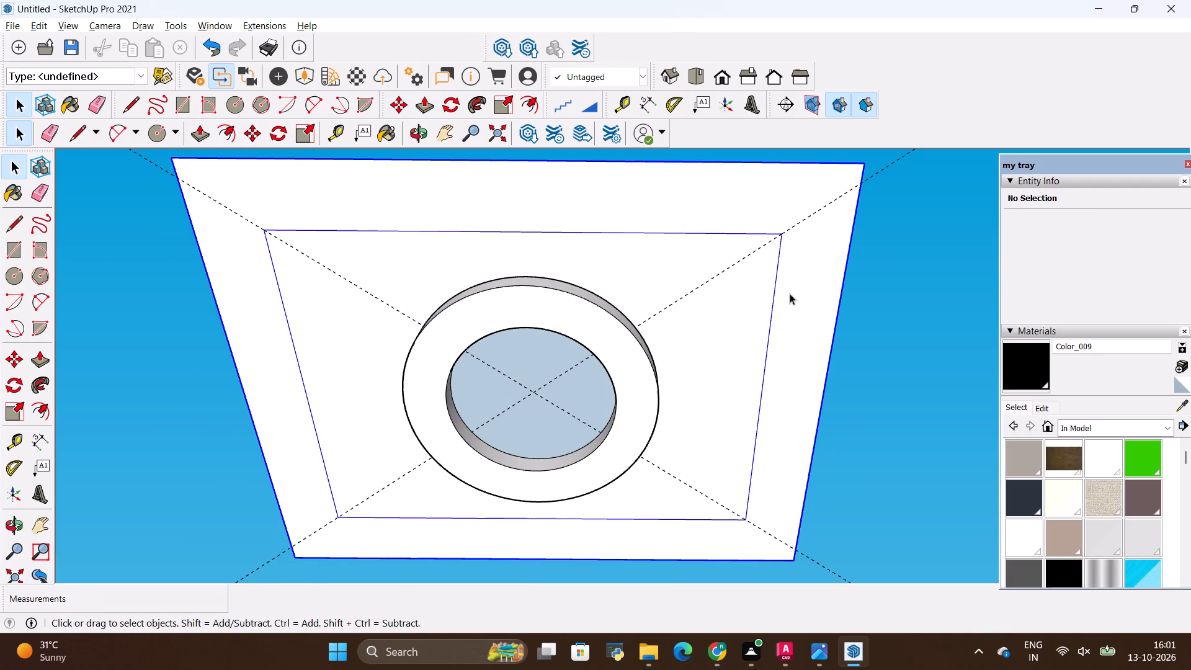
double_click(790, 293)
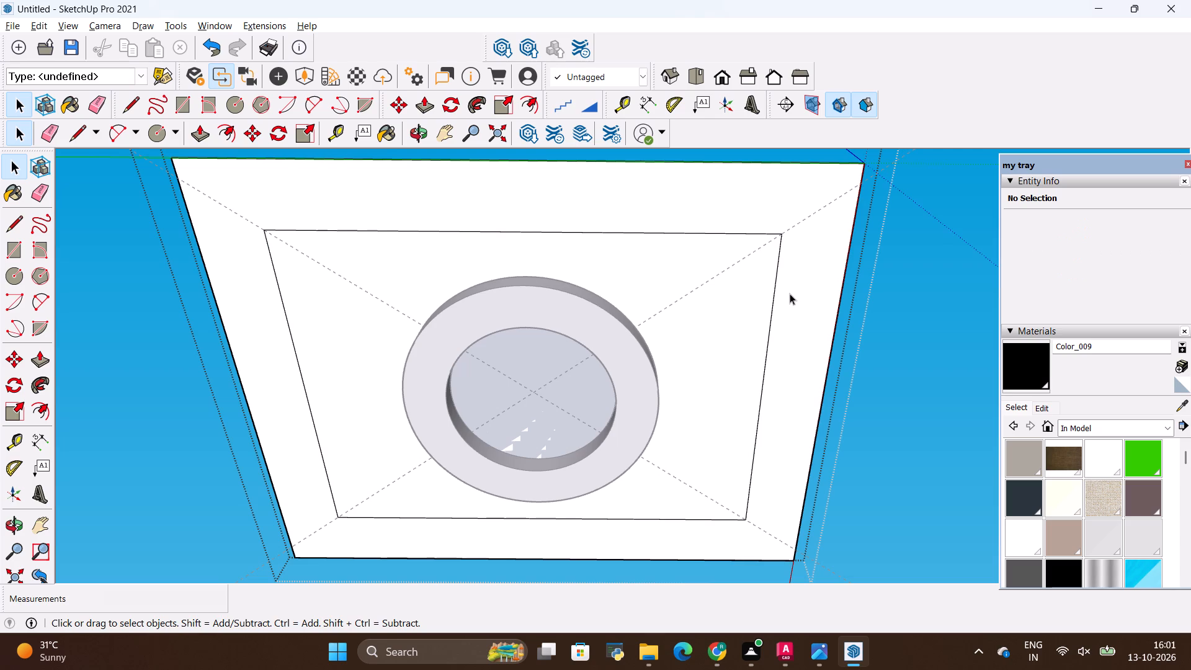
key("p")
left_click(790, 293)
left_click(620, 329)
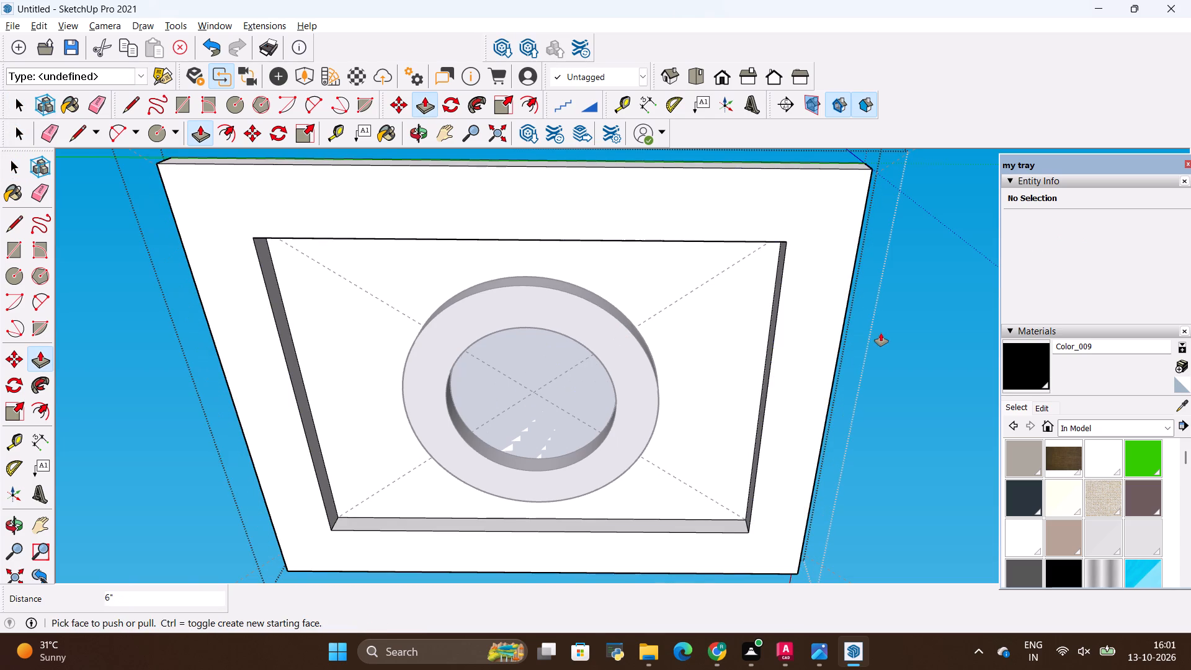
key("space")
left_click(886, 331)
Erase the diagonal guide lines crossing at the centre of the ceiling panel.
scroll(600, 399, "up", 2)
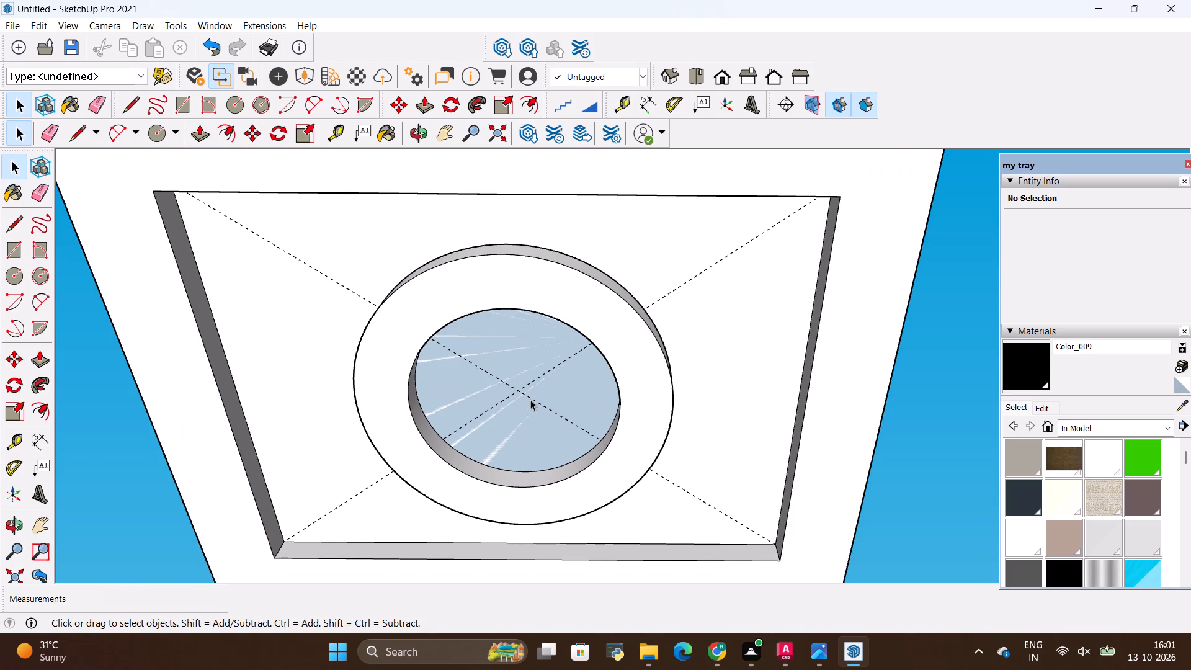
key("e")
left_click_drag(516, 369, 516, 411)
scroll(600, 404, "down", 4)
Delete the circular face inside the ring that overlaps the ceiling panel.
key("space")
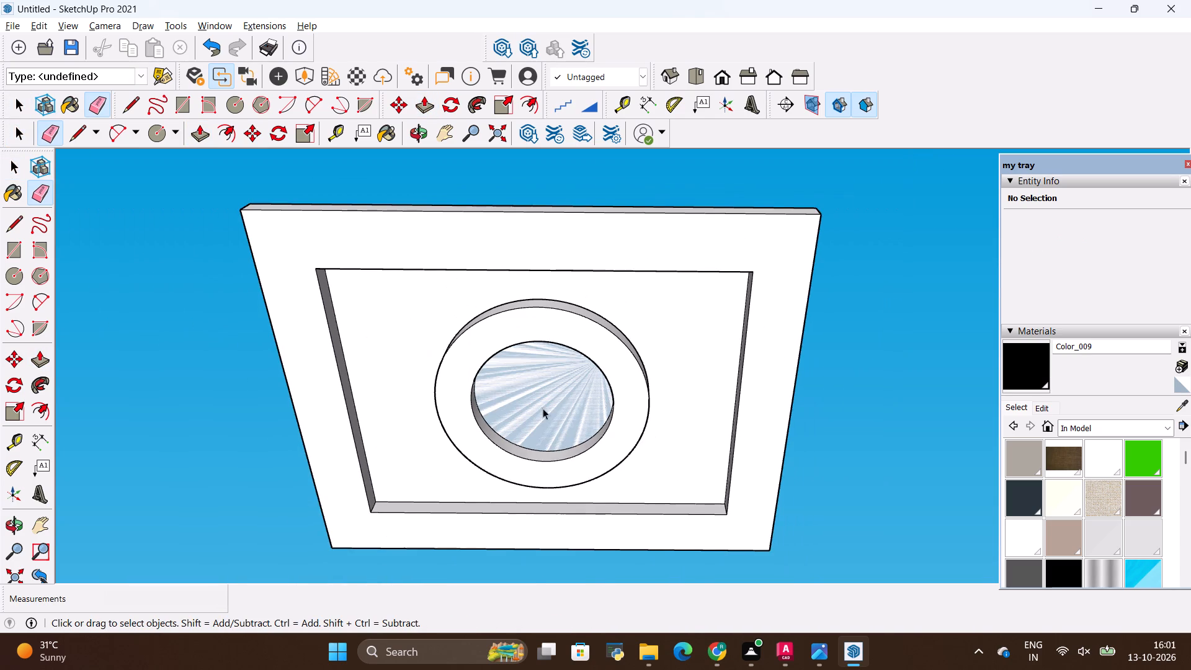
right_click(540, 408)
left_click(586, 436)
scroll(509, 387, "down", 1)
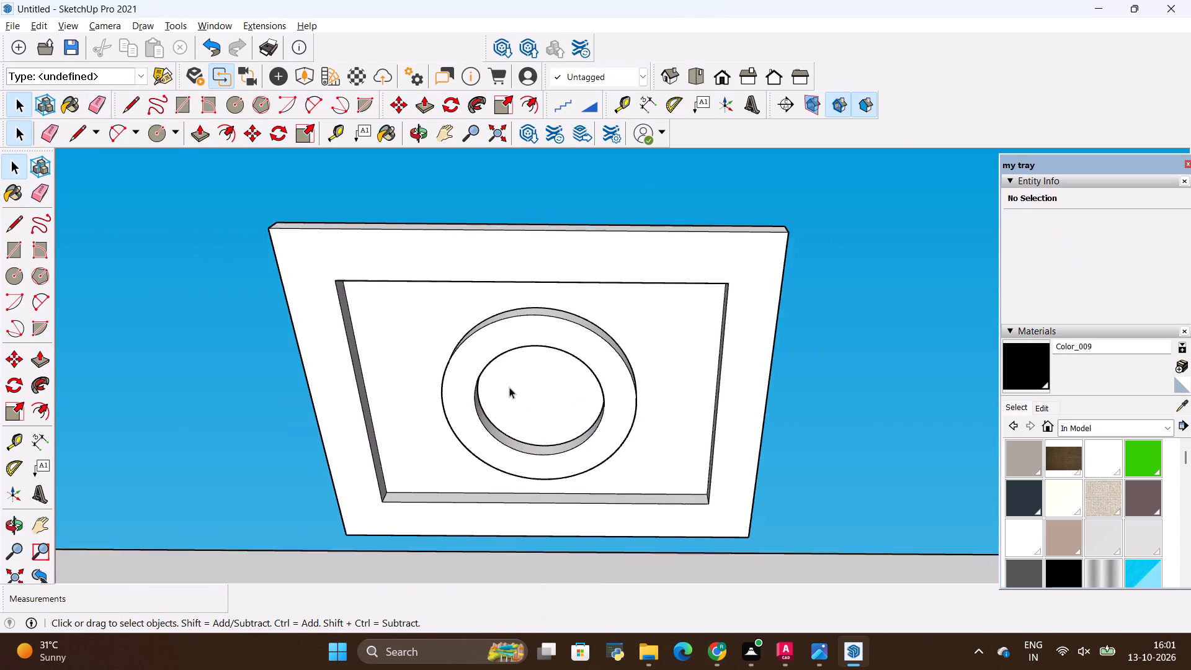
Create a new material using the grey-green texture image aa57598ef4a51439e6f0c614f40580fa from the all materials folder.
scroll(509, 387, "down", 2)
middle_click_drag(591, 334, 580, 398)
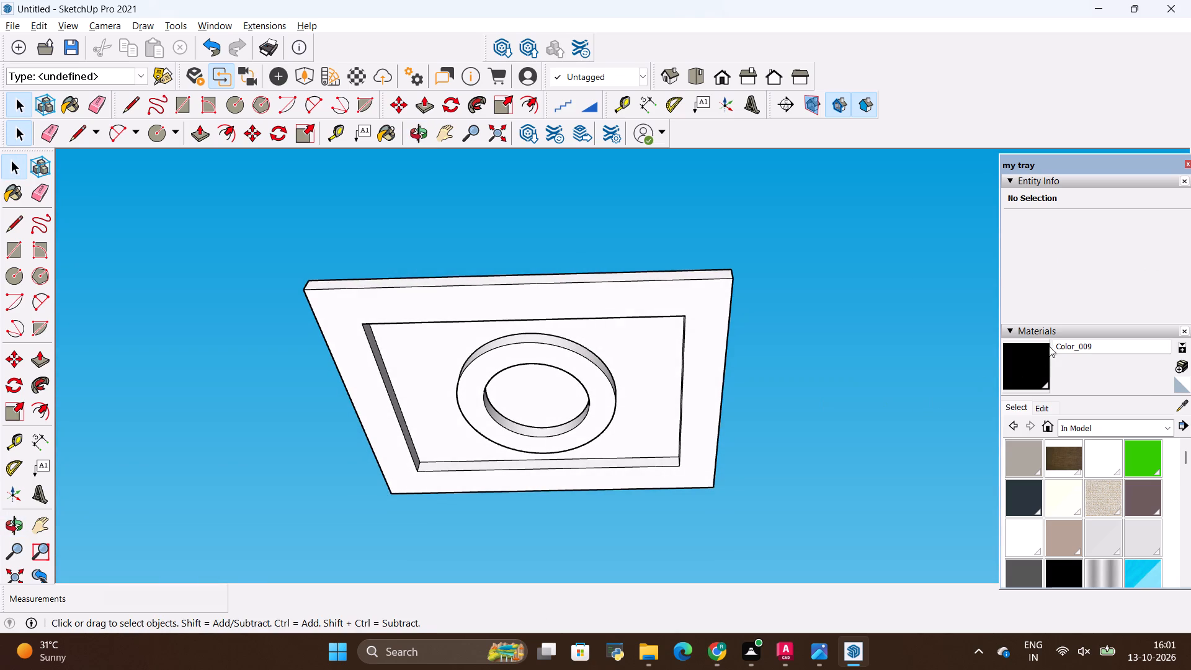
scroll(1050, 354, "down", 2)
scroll(1131, 352, "up", 2)
left_click(1175, 364)
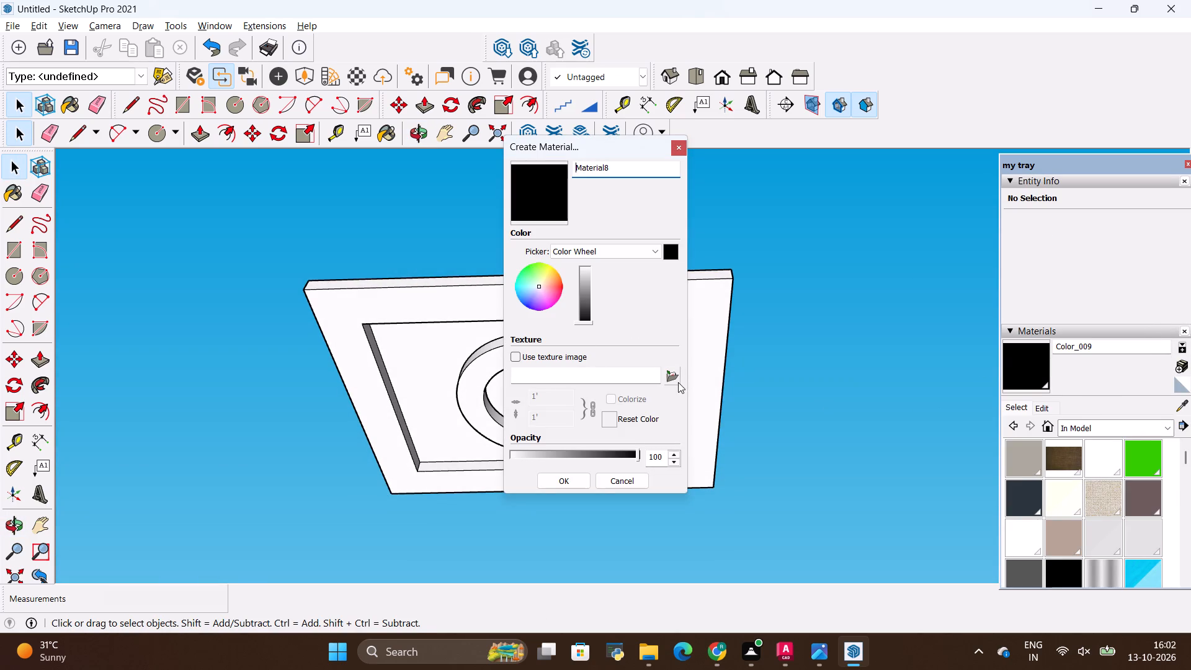
left_click(677, 380)
scroll(697, 324, "down", 1)
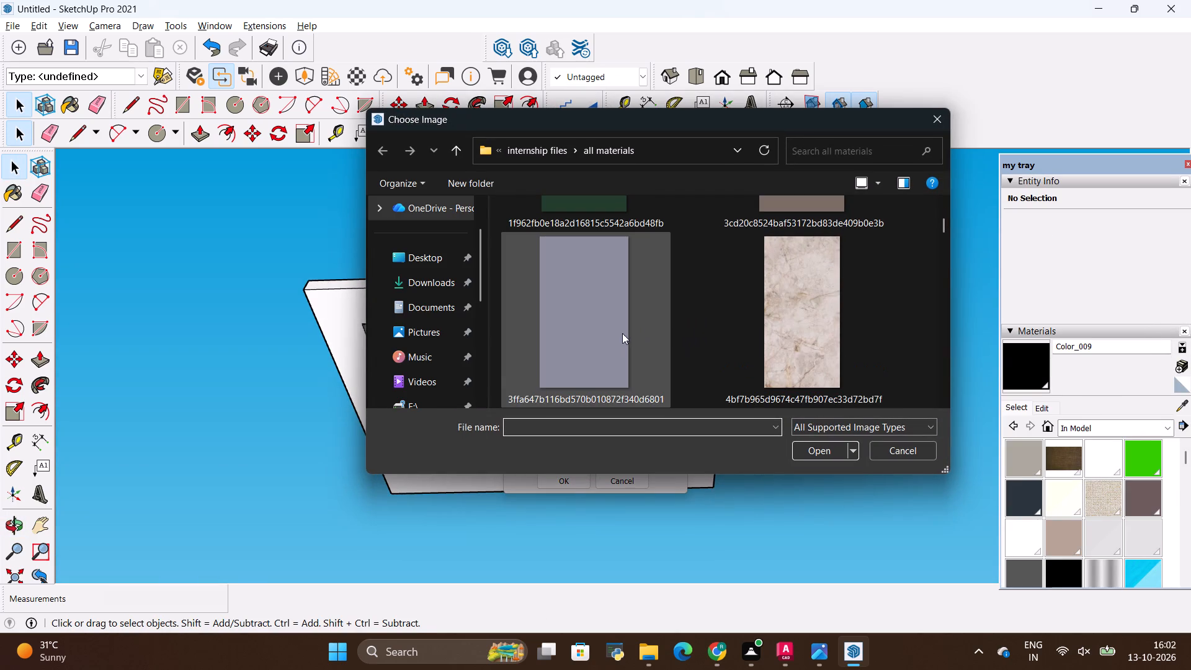
scroll(880, 332, "down", 1)
scroll(717, 329, "down", 7)
scroll(716, 328, "up", 2)
scroll(730, 320, "down", 2)
scroll(763, 301, "up", 2)
left_click(793, 291)
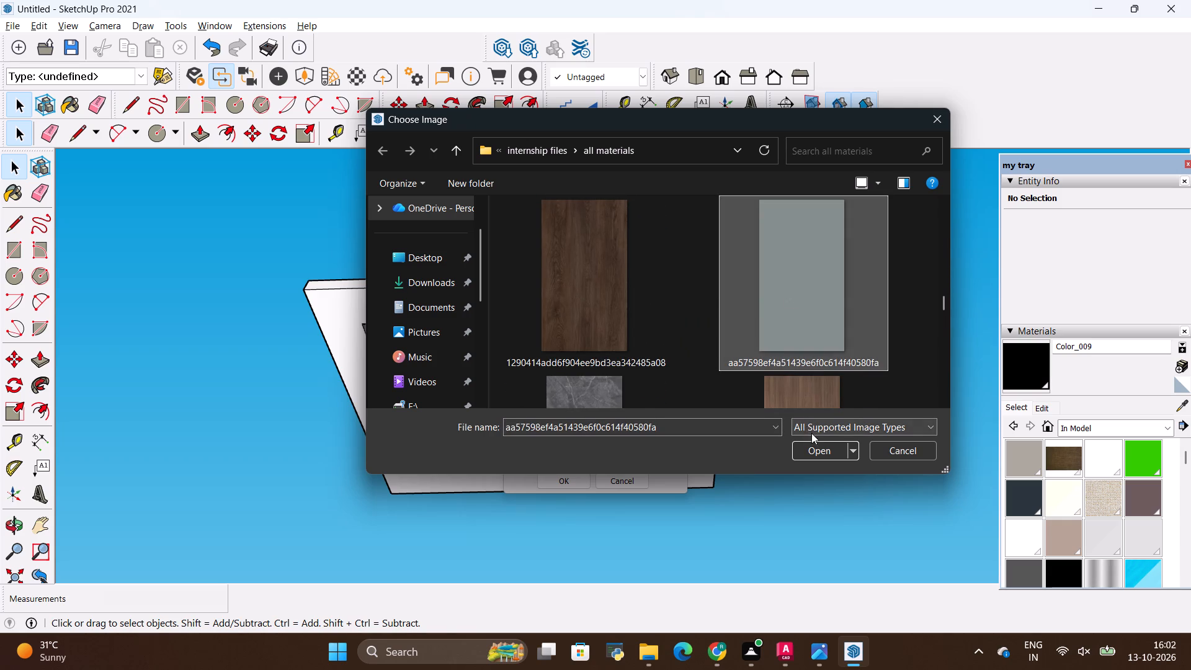
left_click(814, 447)
left_click(567, 481)
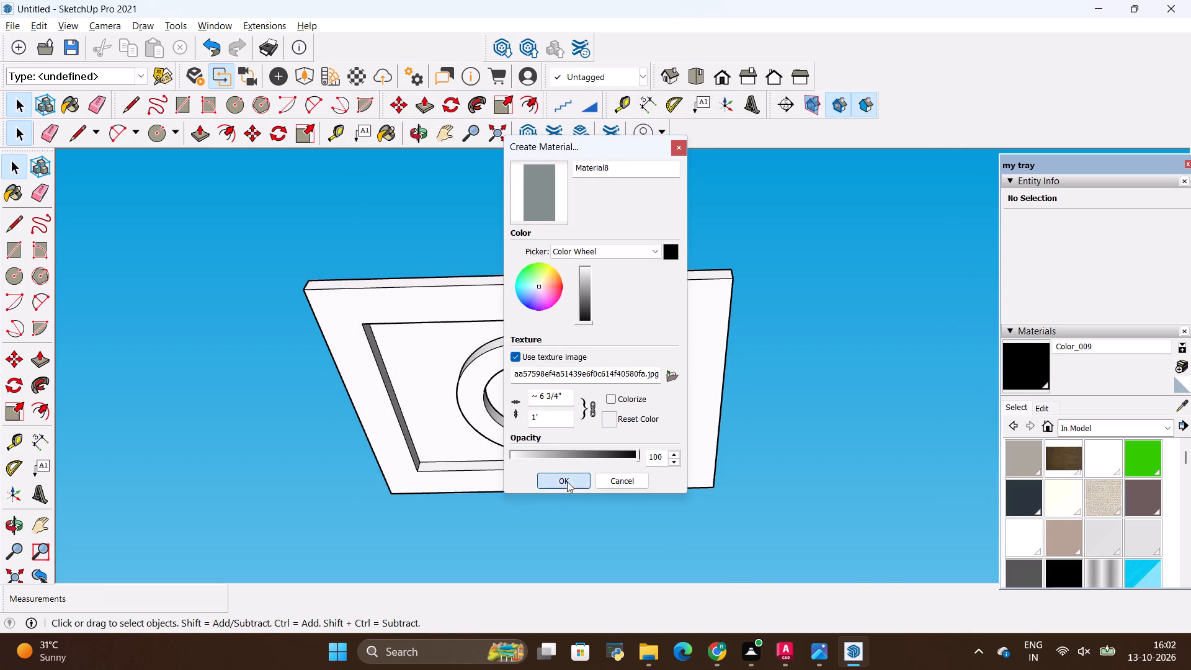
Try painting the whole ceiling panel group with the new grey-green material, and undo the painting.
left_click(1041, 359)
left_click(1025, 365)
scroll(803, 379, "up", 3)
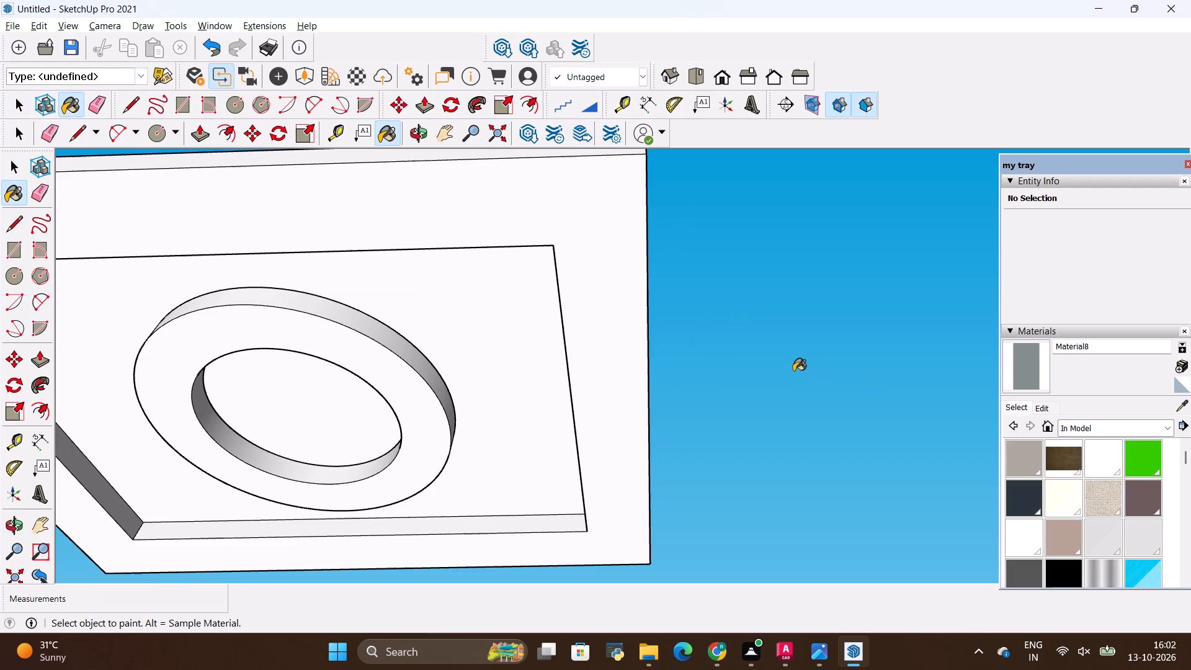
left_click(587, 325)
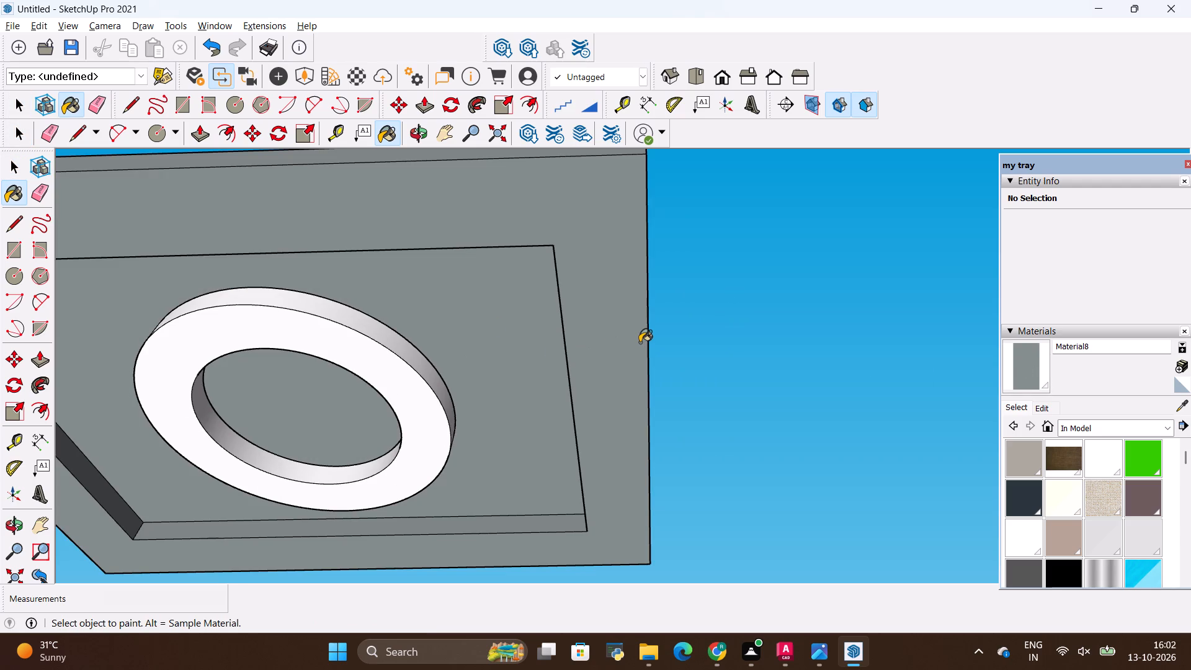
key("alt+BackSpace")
Inside the ceiling panel group, paint the underside of the outer border with the grey-green material.
key("space")
double_click(629, 344)
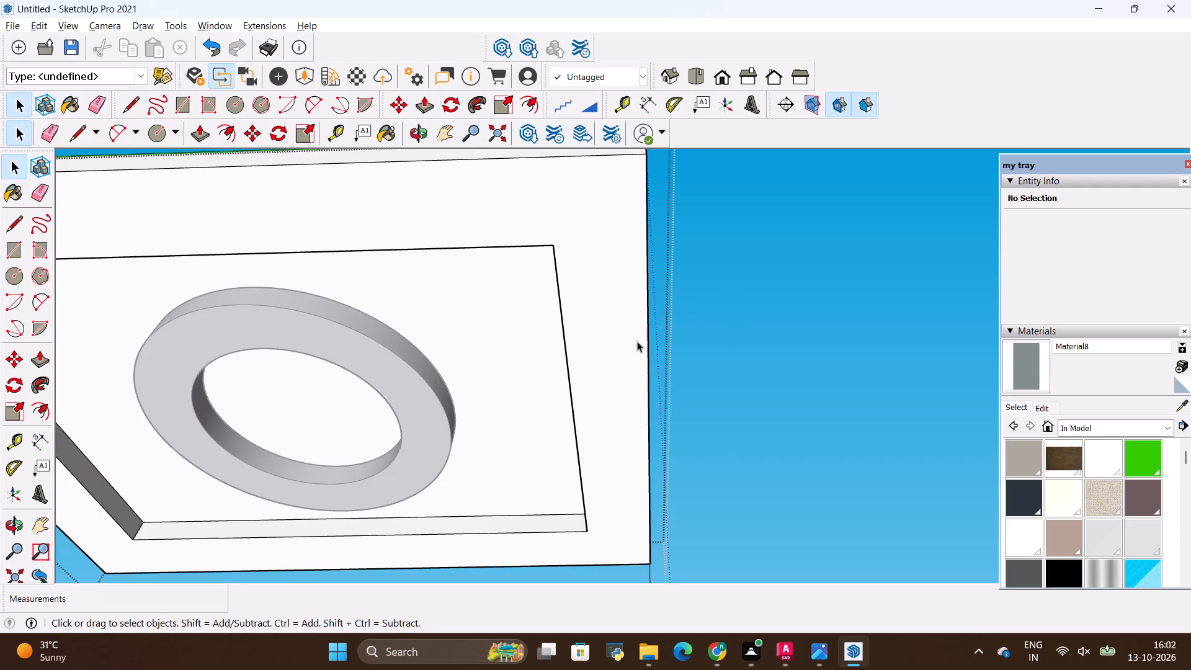
left_click(1017, 370)
left_click(581, 374)
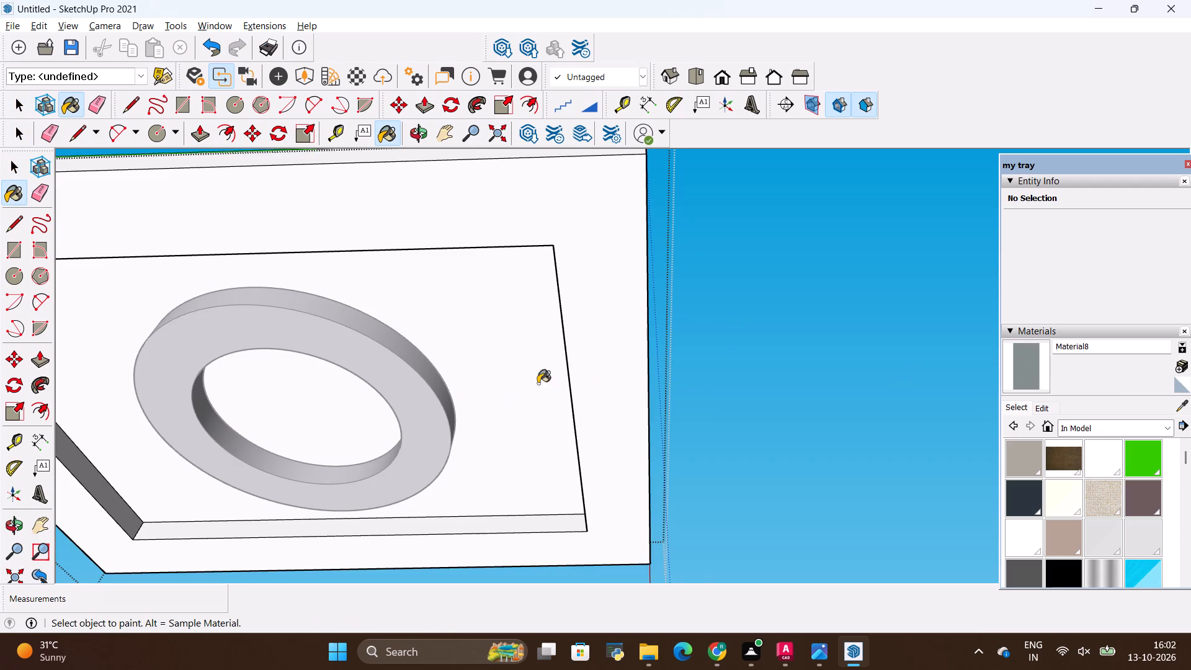
Paint the four inner side faces of the border's recess with the grey-green material and close the panel group.
scroll(475, 402, "up", 6)
scroll(611, 328, "down", 5)
scroll(480, 666, "up", 2)
scroll(525, 558, "up", 2)
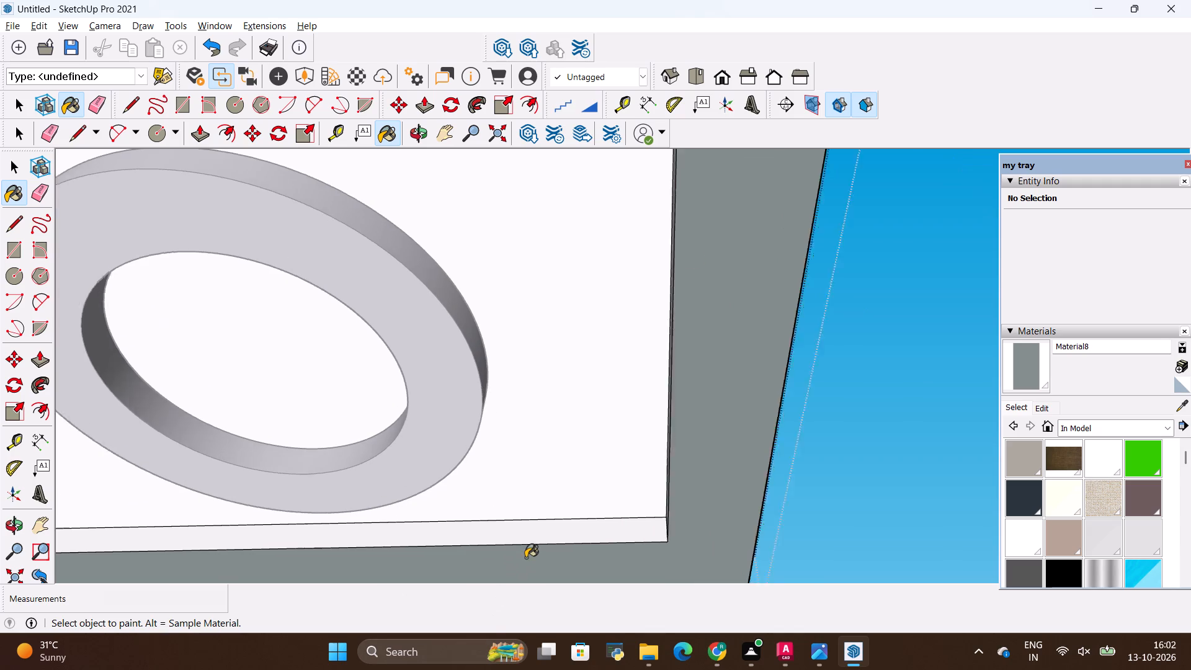
scroll(525, 558, "up", 1)
left_click(535, 535)
middle_click_drag(269, 320, 487, 270)
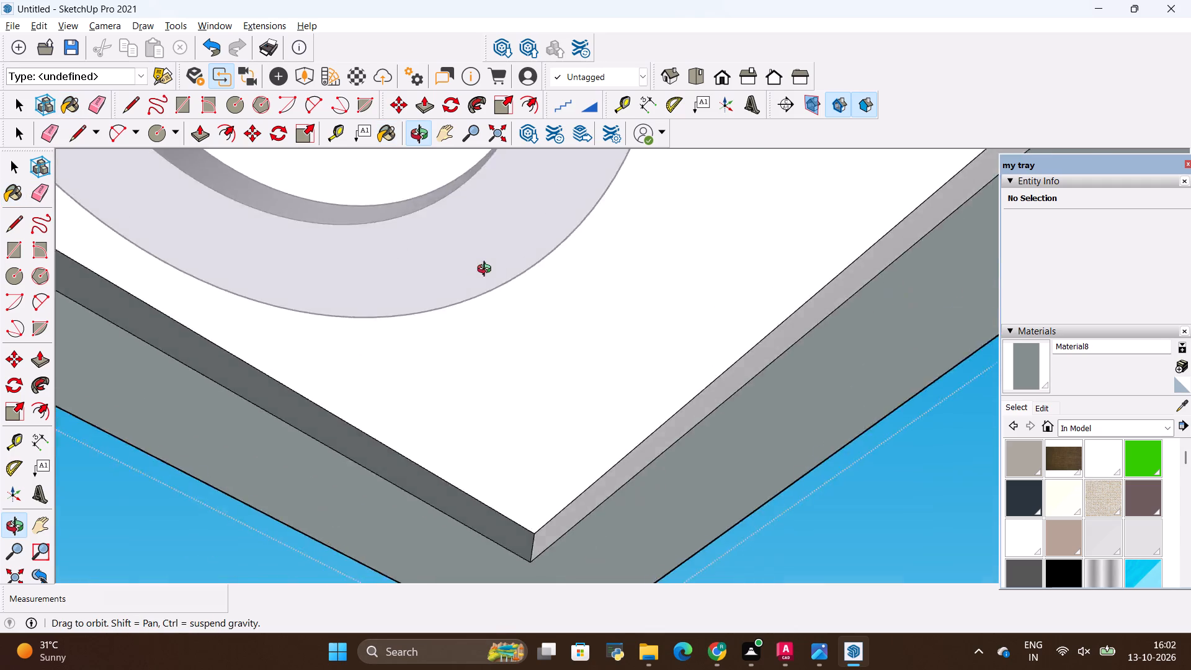
middle_click_drag(487, 270, 627, 394)
left_click(645, 421)
scroll(525, 383, "down", 11)
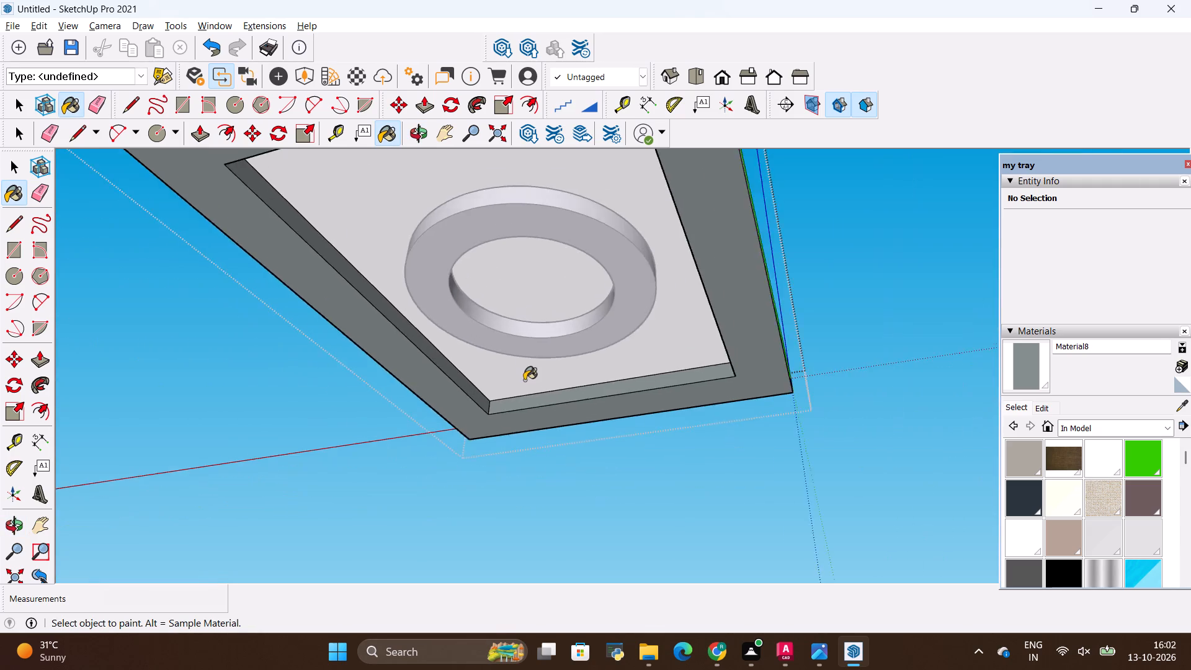
middle_click_drag(404, 336, 793, 370)
scroll(802, 313, "up", 2)
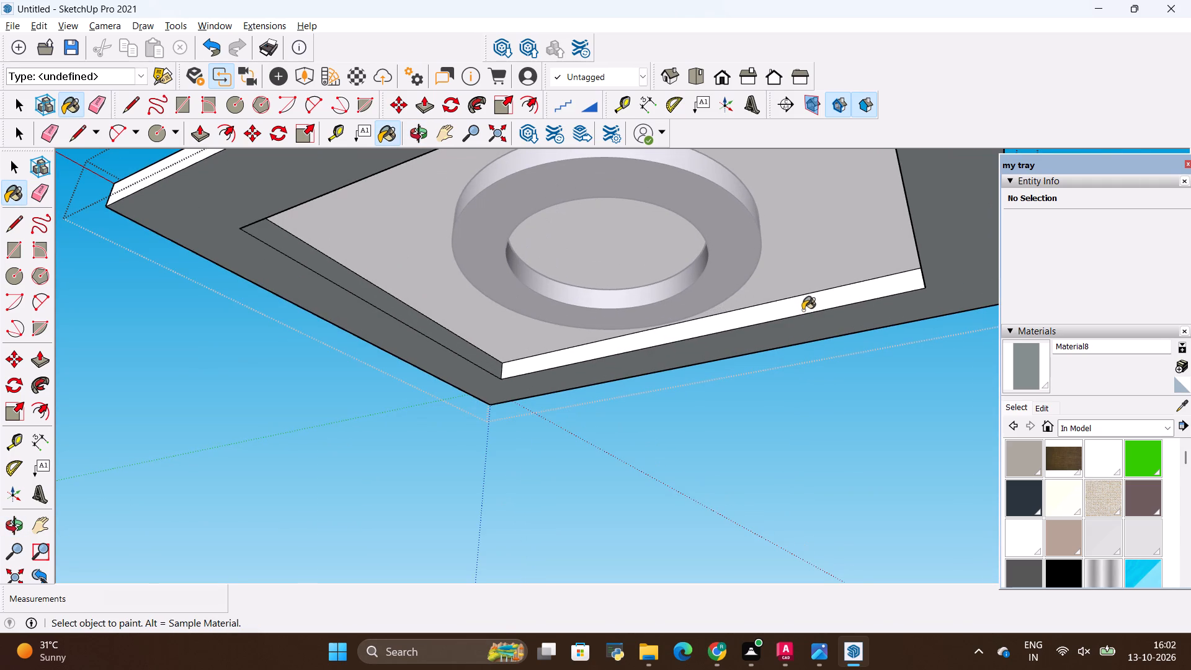
left_click(803, 309)
middle_click_drag(406, 357, 790, 332)
scroll(796, 354, "up", 2)
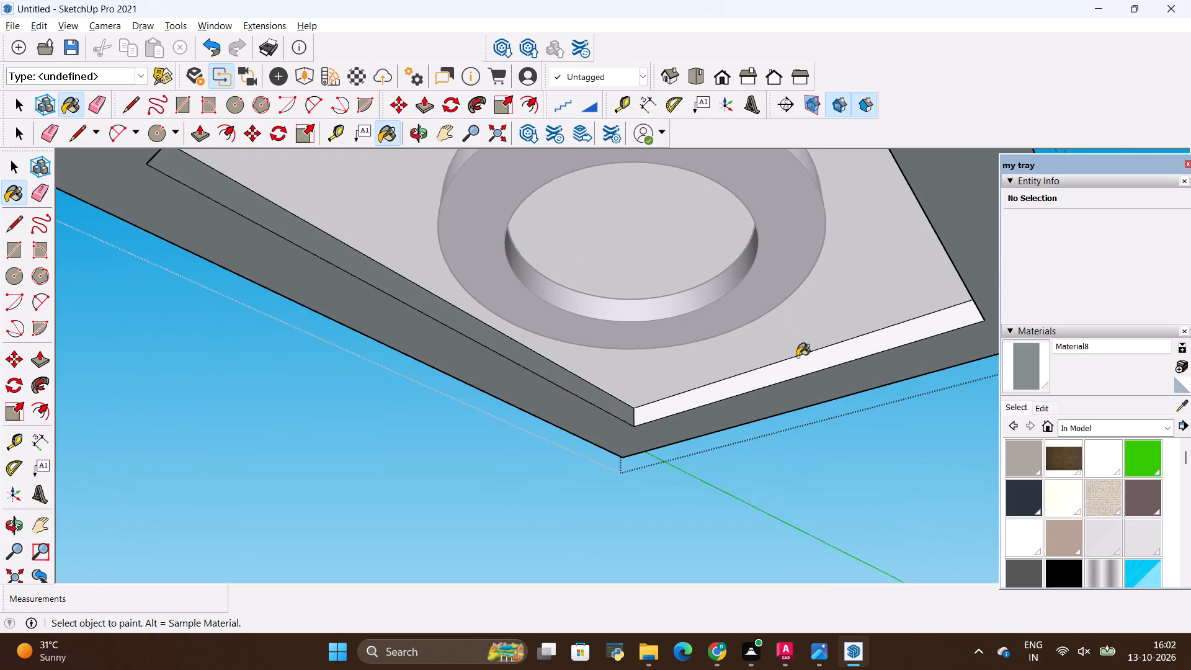
scroll(797, 357, "up", 2)
left_click(806, 383)
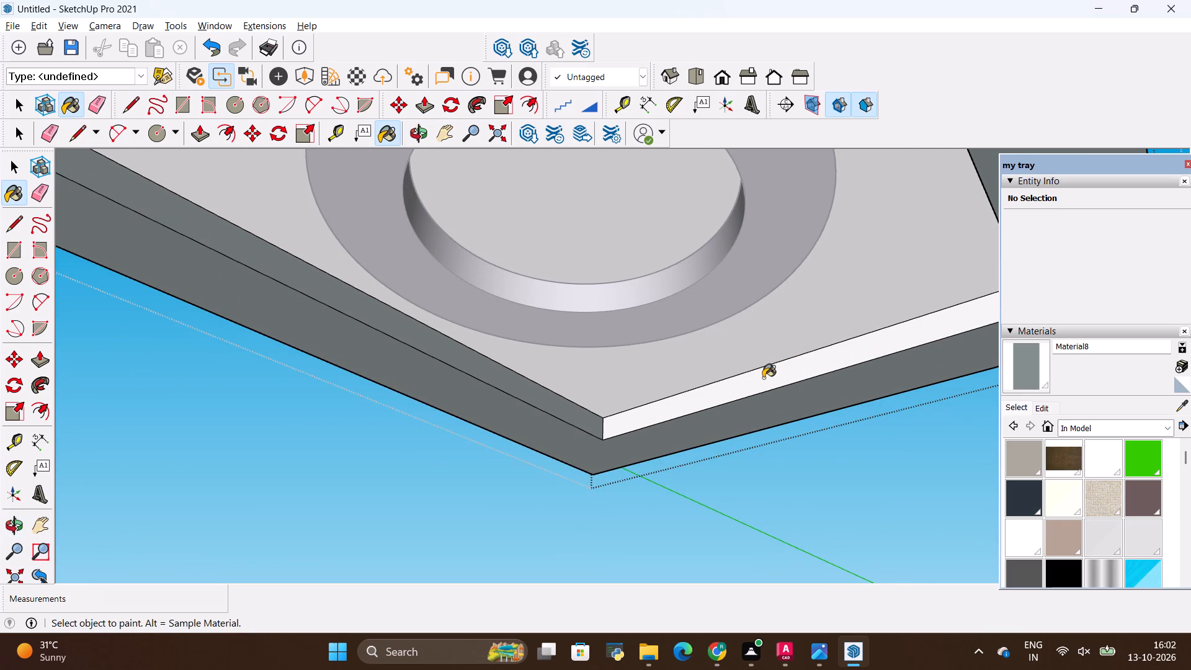
left_click(765, 380)
scroll(739, 383, "down", 3)
key("space")
left_click(368, 461)
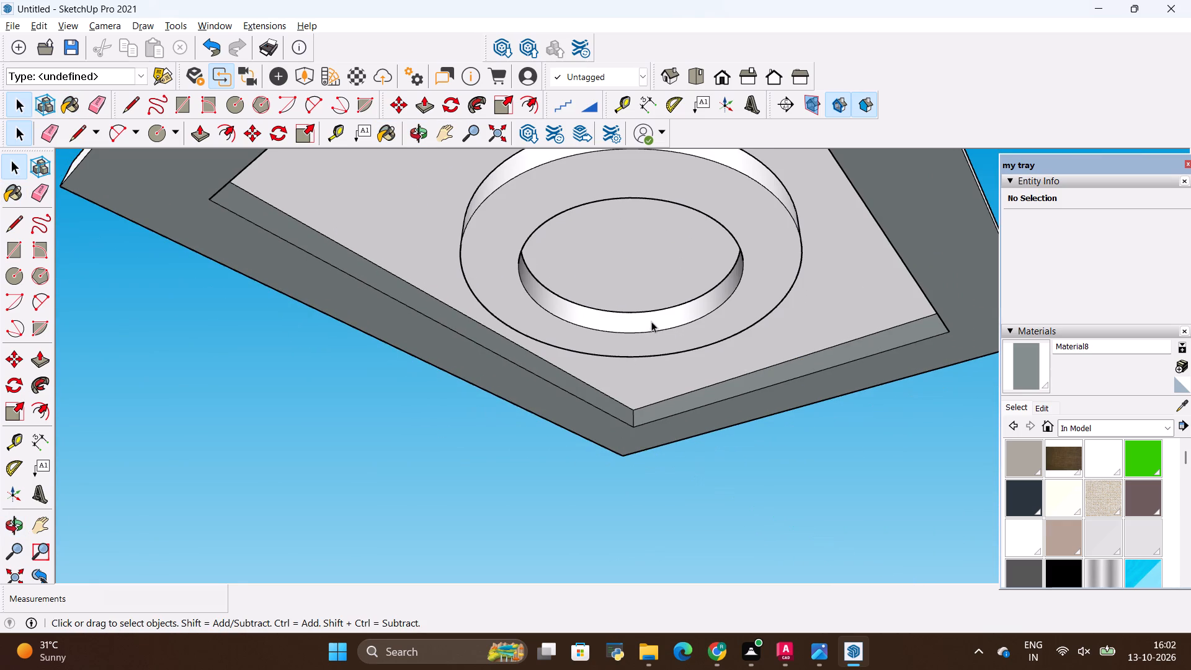
Paint the ring's underside, inner wall and outer wall with the grey-green material.
left_click(1036, 361)
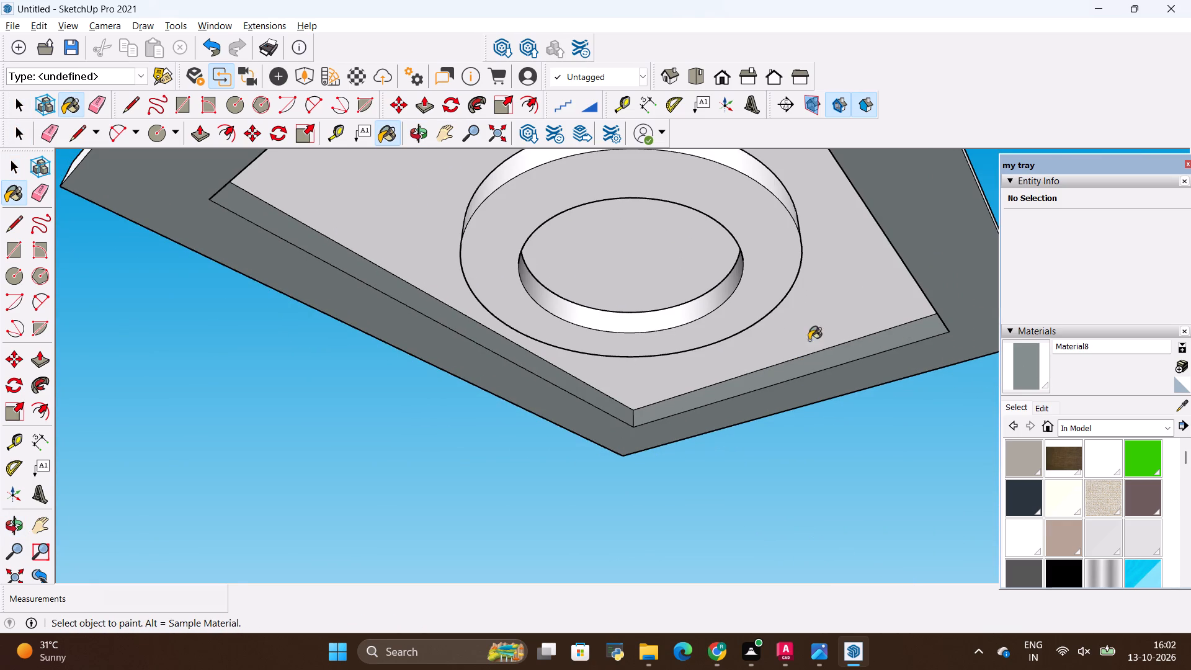
scroll(785, 321, "up", 2)
left_click(755, 287)
scroll(641, 315, "up", 5)
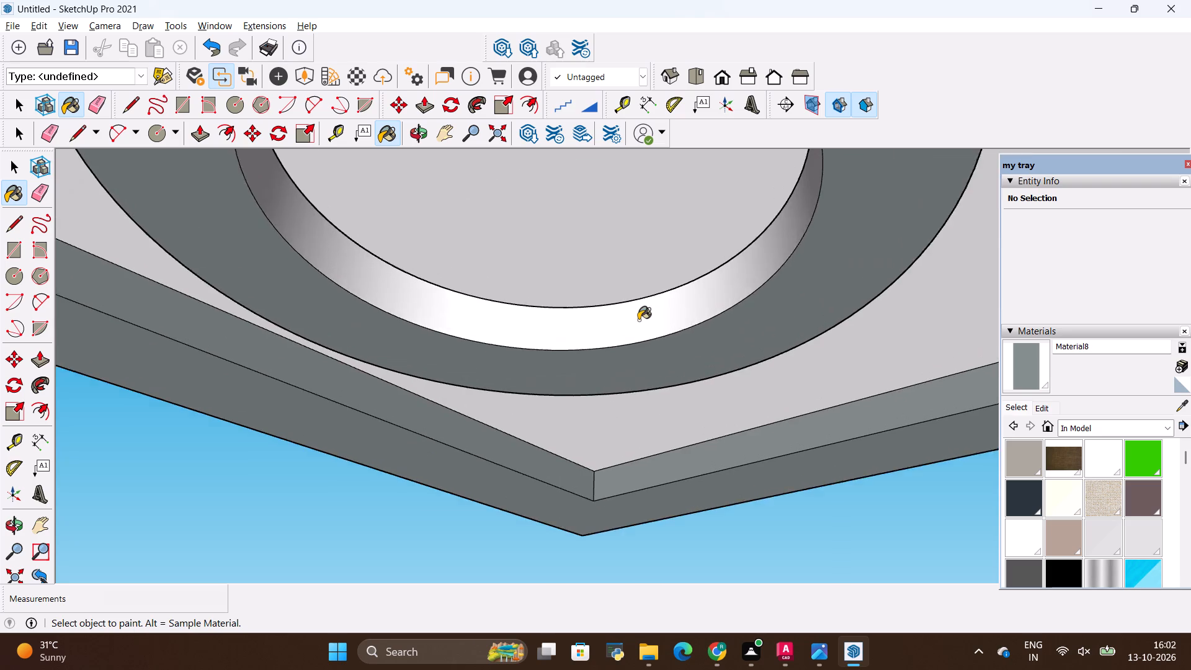
scroll(638, 320, "up", 2)
left_click(638, 320)
scroll(645, 341, "down", 15)
scroll(637, 255, "up", 3)
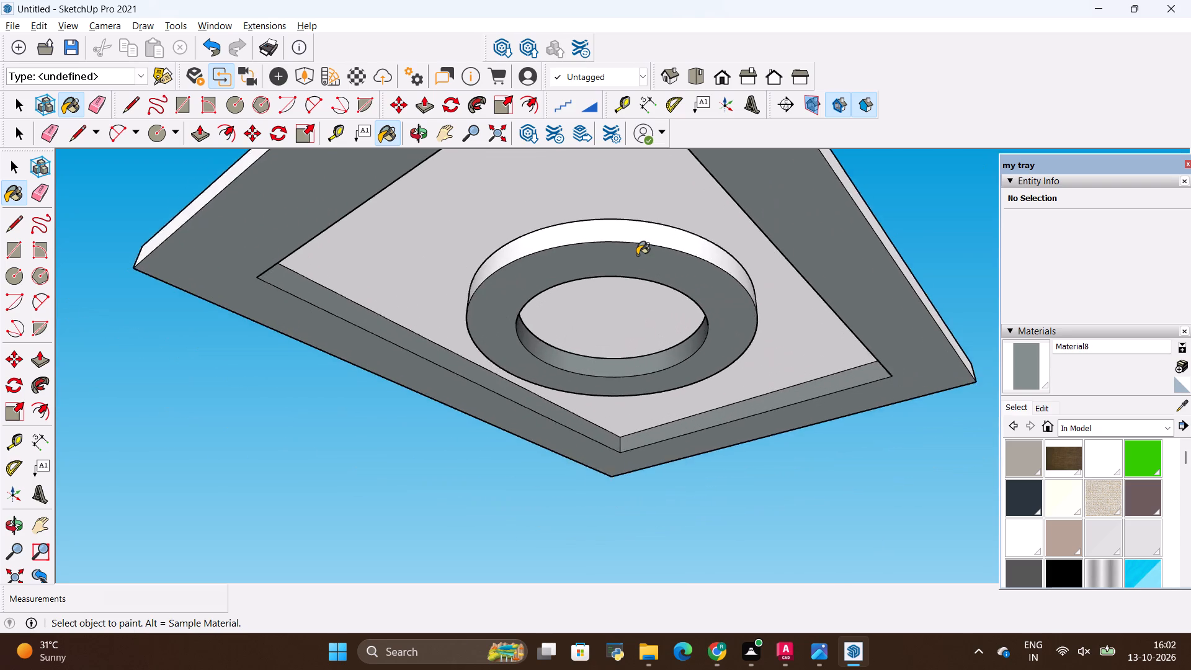
scroll(637, 255, "up", 4)
left_click(650, 229)
scroll(623, 251, "down", 3)
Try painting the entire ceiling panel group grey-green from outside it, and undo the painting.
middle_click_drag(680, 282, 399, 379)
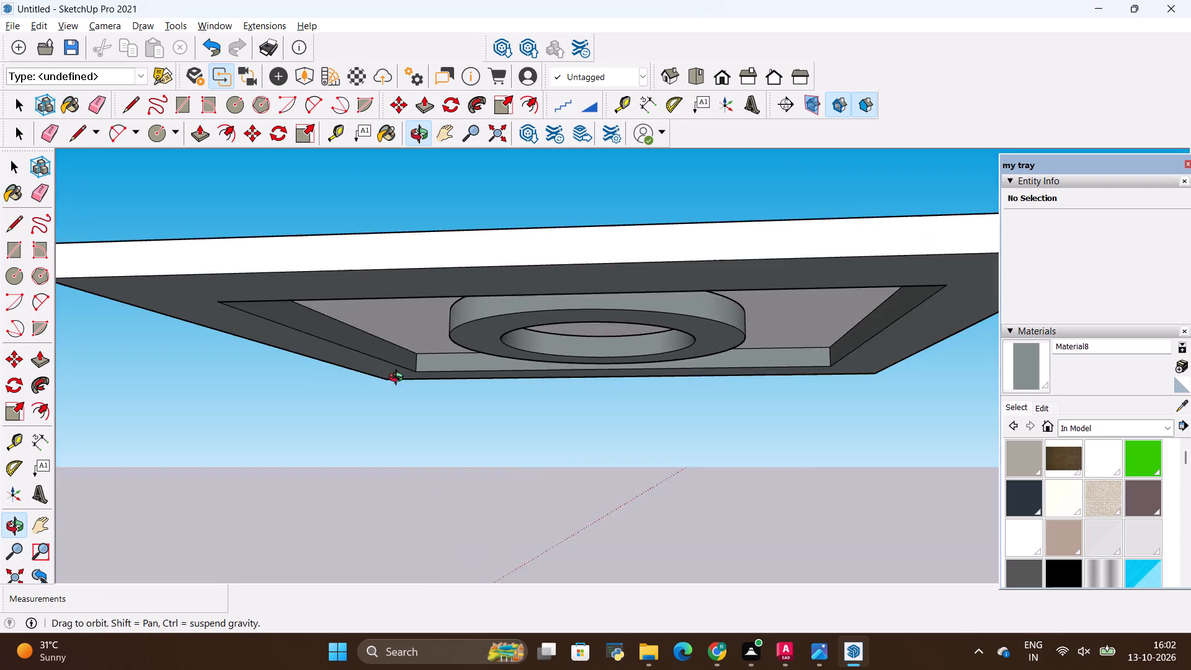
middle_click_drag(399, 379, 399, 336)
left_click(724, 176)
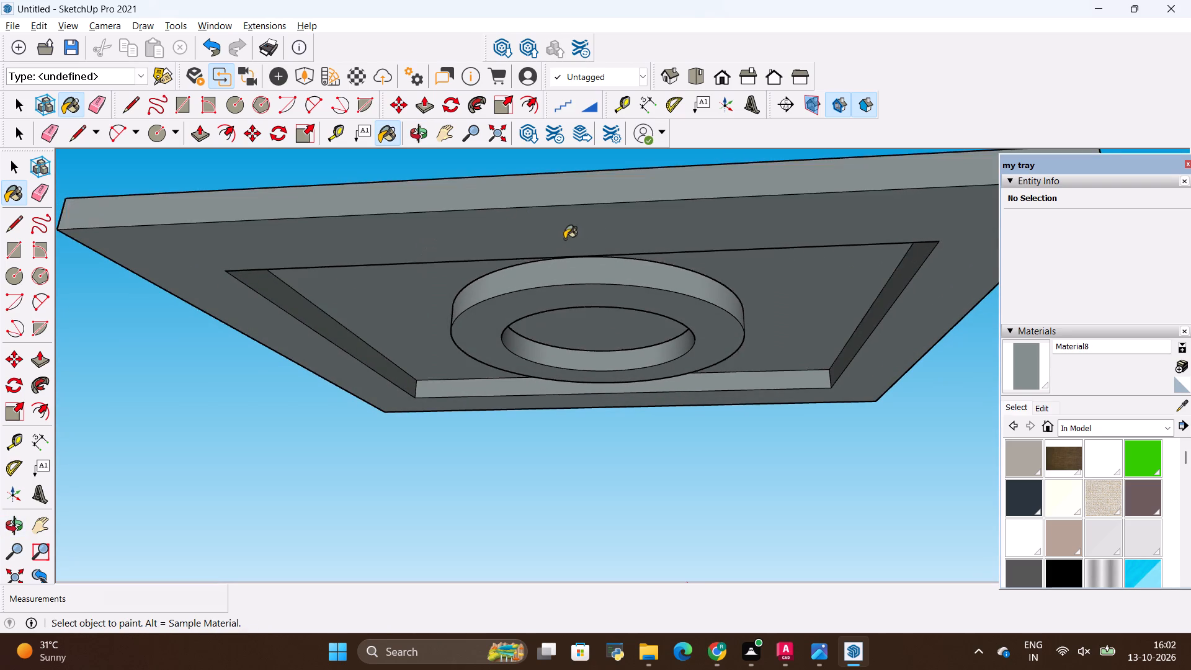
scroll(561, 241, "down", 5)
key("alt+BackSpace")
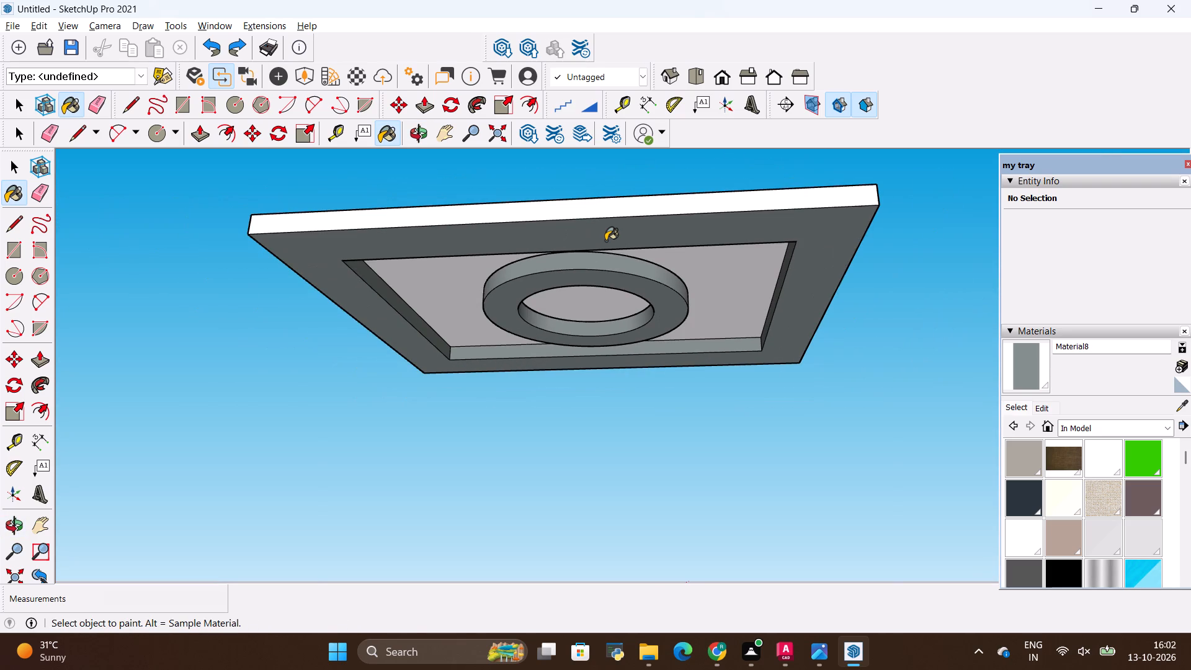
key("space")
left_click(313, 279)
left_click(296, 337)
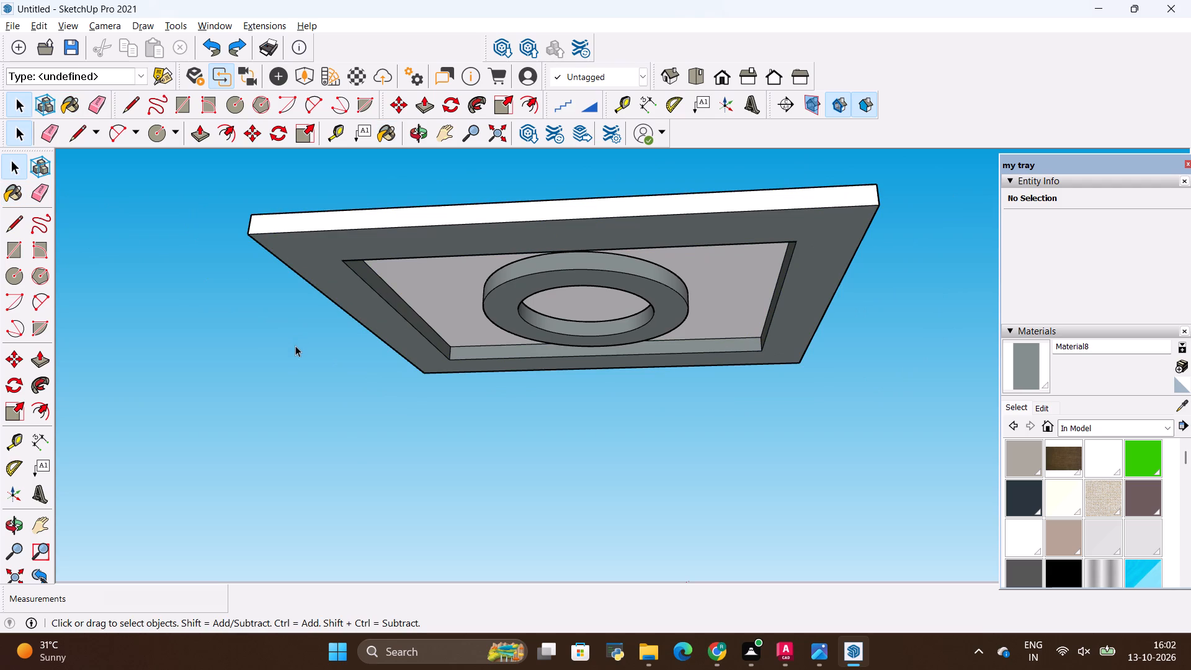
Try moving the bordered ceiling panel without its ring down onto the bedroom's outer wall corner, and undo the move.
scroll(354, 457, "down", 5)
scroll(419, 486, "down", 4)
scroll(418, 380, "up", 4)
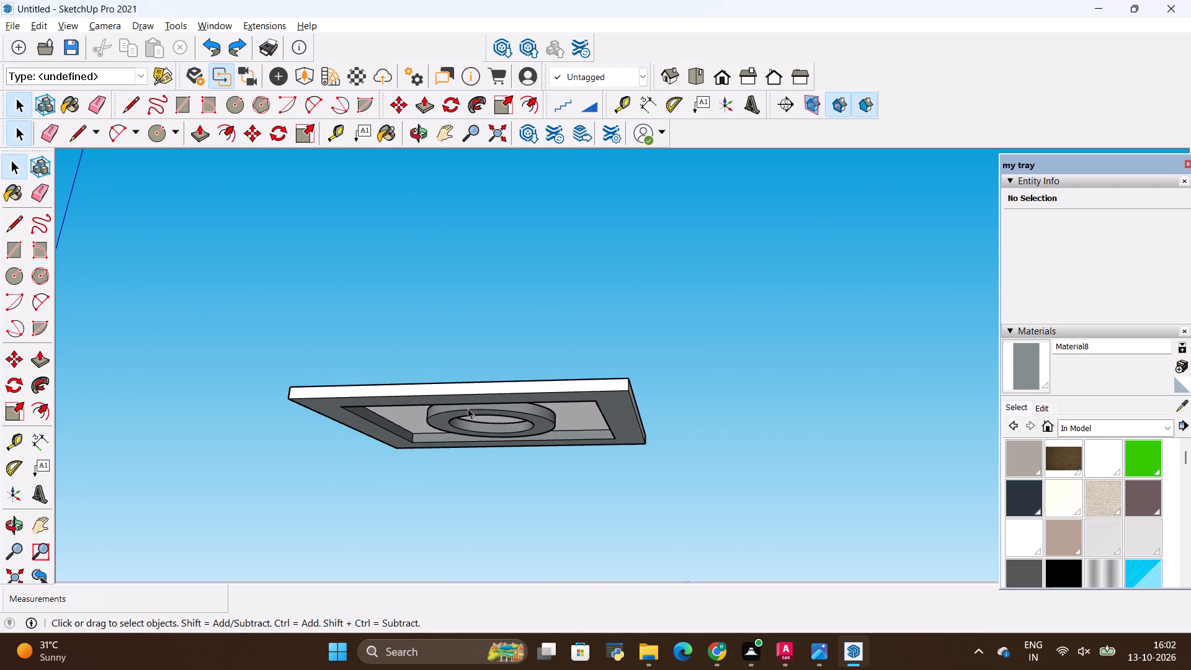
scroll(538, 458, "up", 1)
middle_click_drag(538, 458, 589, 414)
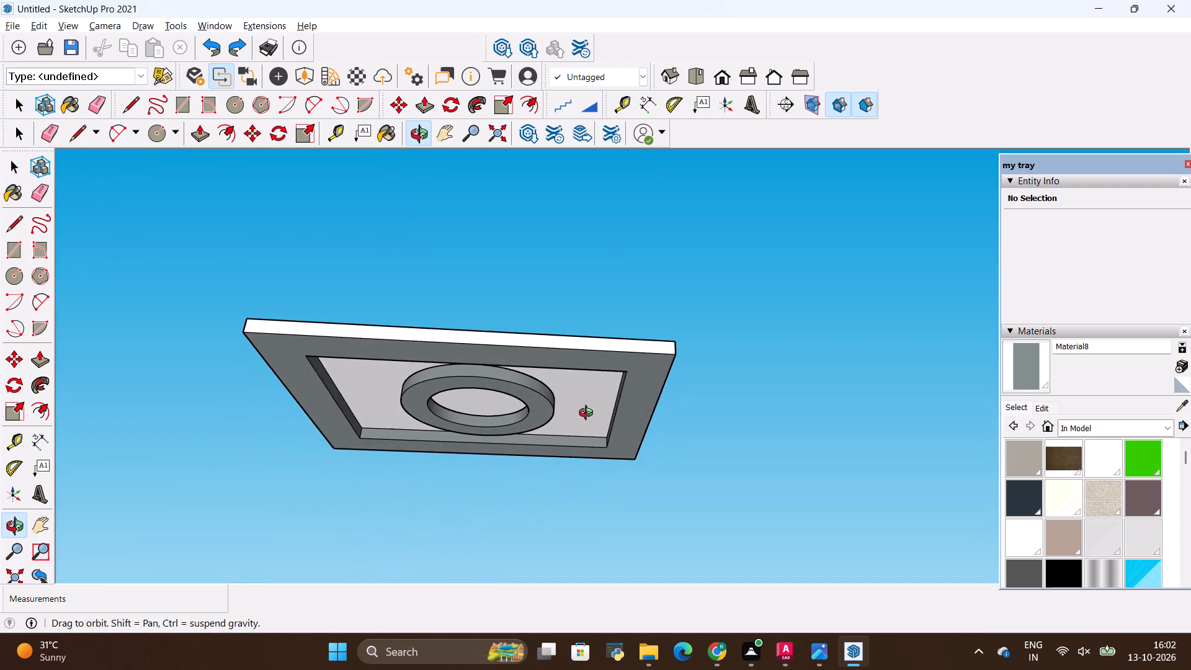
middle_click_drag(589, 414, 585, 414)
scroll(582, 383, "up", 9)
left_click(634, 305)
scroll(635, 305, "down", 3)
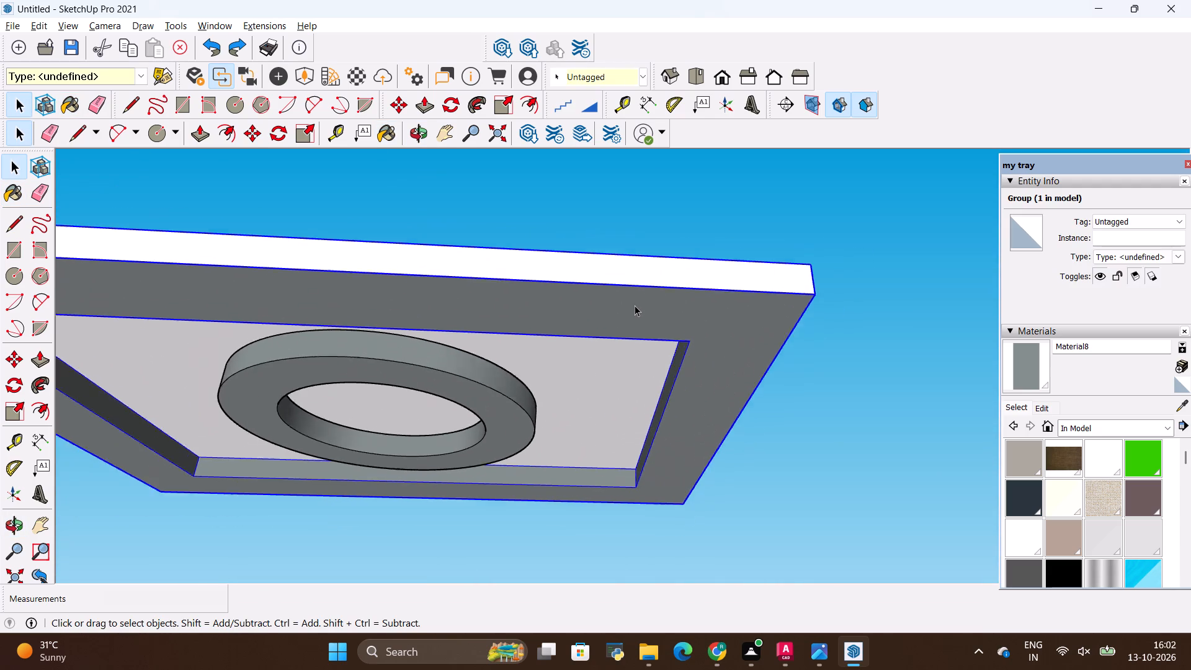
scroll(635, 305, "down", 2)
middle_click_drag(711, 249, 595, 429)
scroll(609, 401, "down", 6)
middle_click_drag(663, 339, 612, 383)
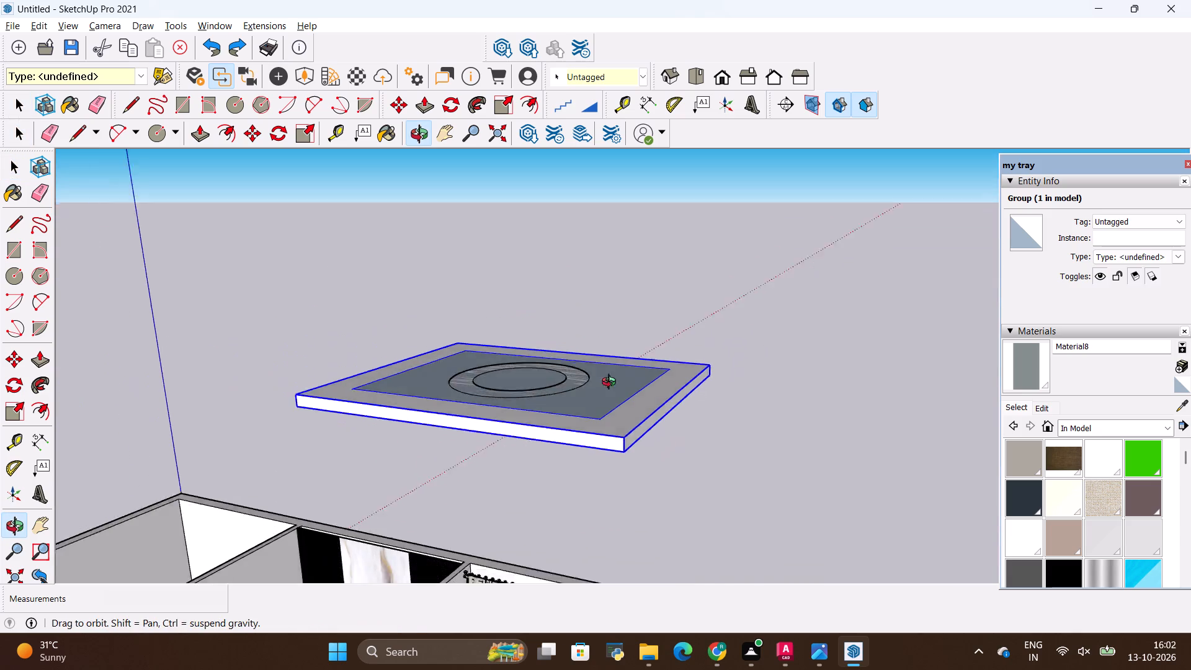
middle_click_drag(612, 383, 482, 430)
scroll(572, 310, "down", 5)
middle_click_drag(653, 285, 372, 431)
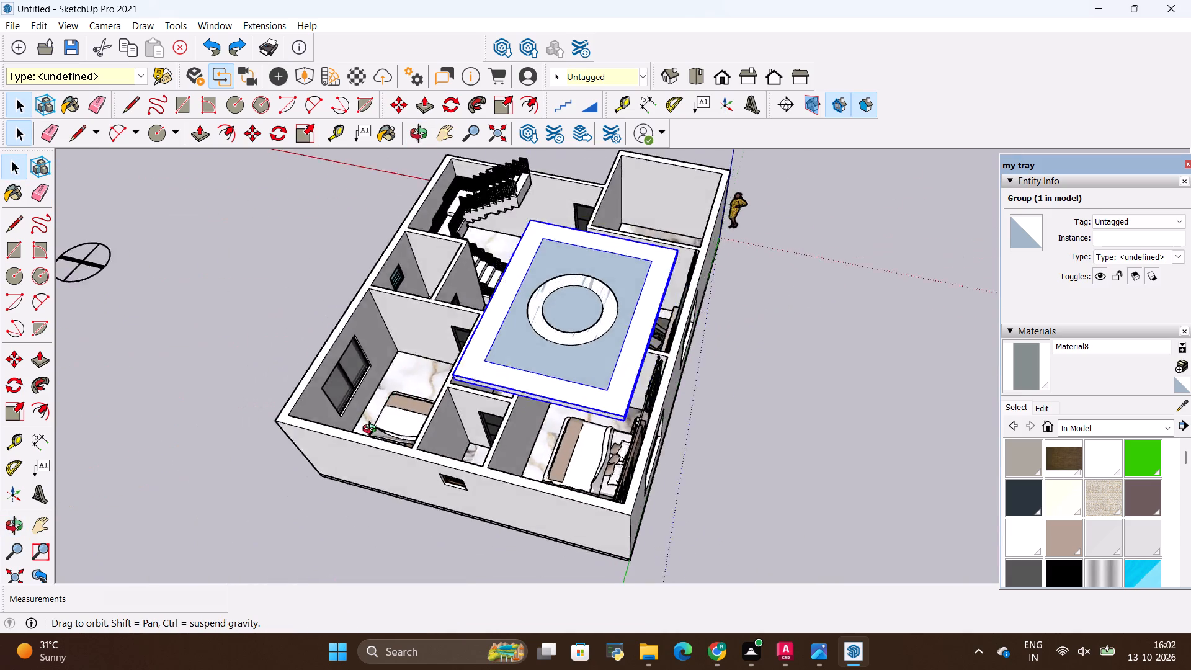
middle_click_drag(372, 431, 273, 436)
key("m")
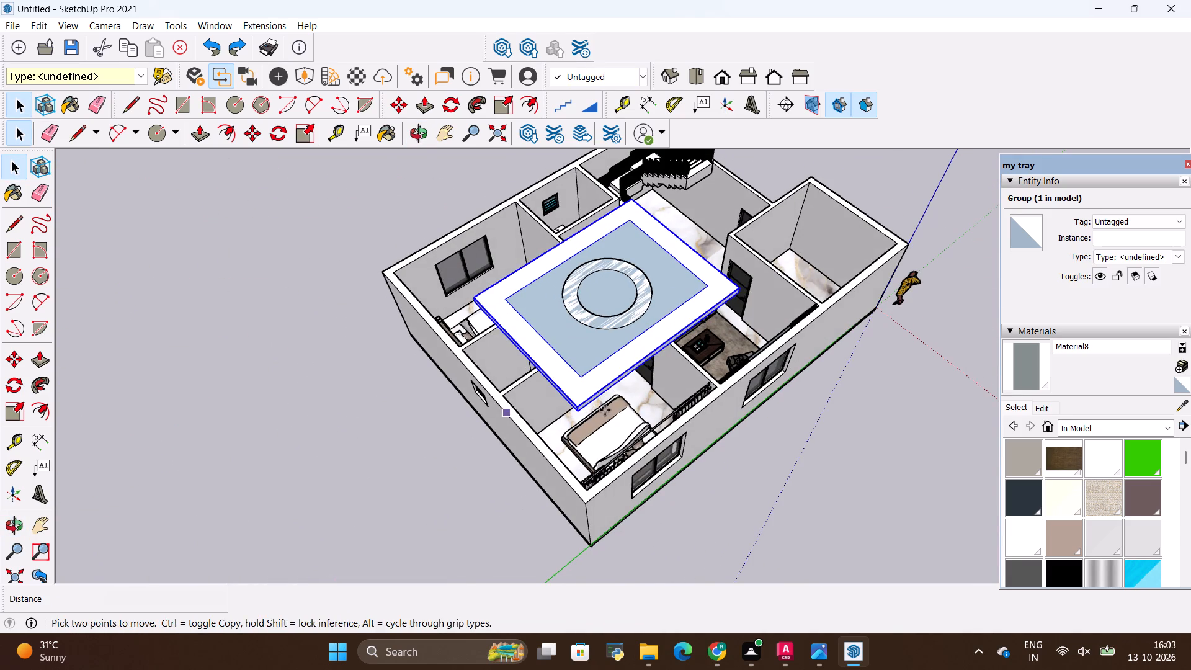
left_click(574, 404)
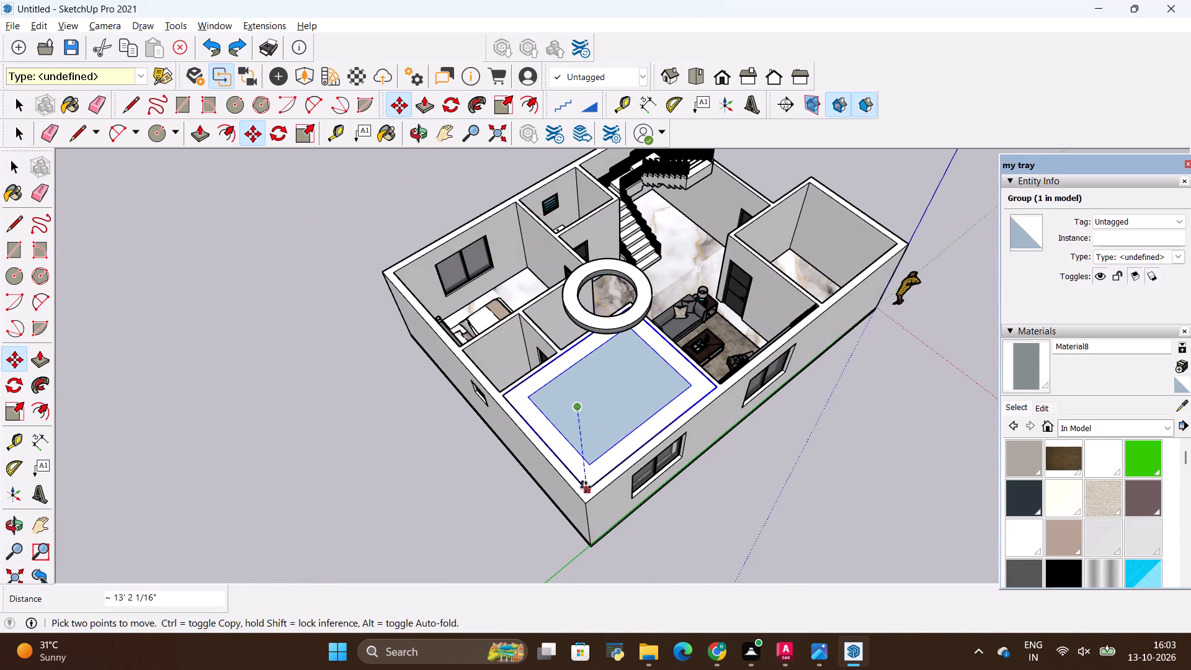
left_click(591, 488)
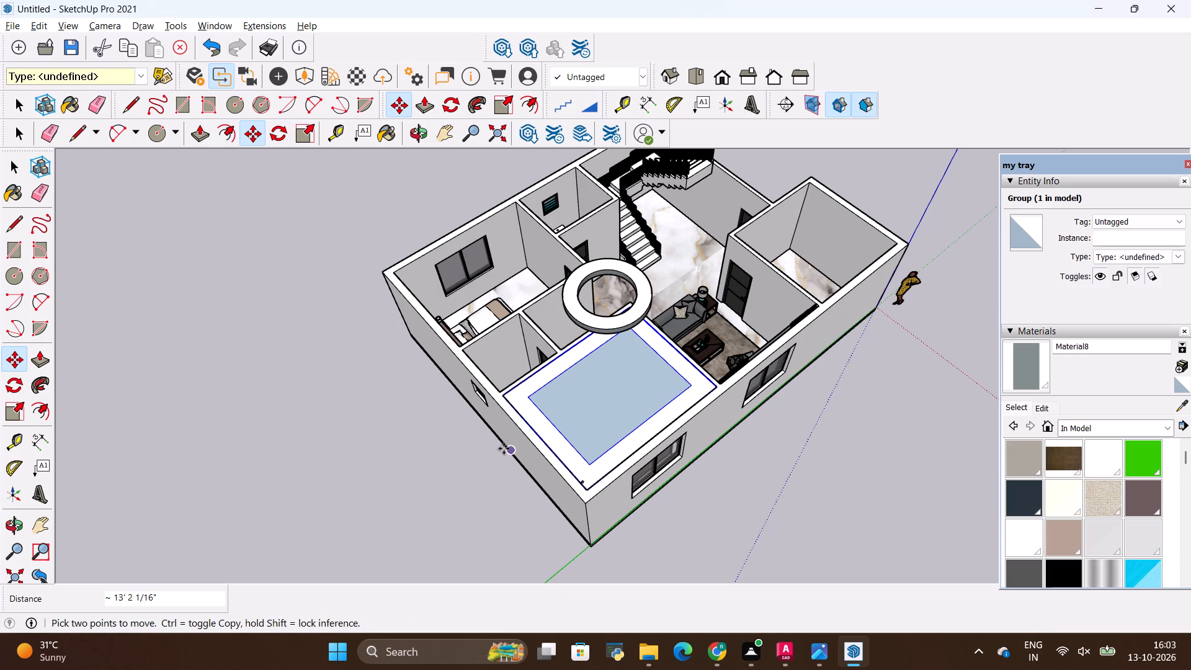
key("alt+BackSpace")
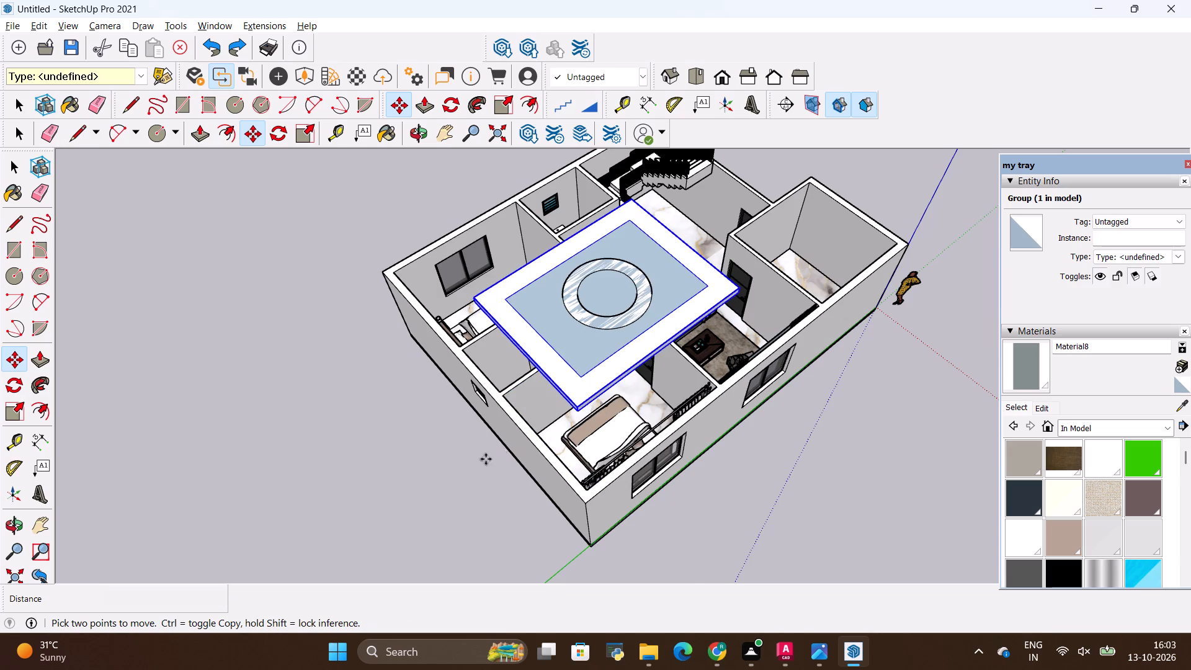
Group the bordered ceiling panel and its centred ring together as one group.
scroll(426, 435, "down", 4)
middle_click_drag(364, 440, 843, 347)
scroll(535, 452, "down", 1)
middle_click_drag(535, 453, 539, 453)
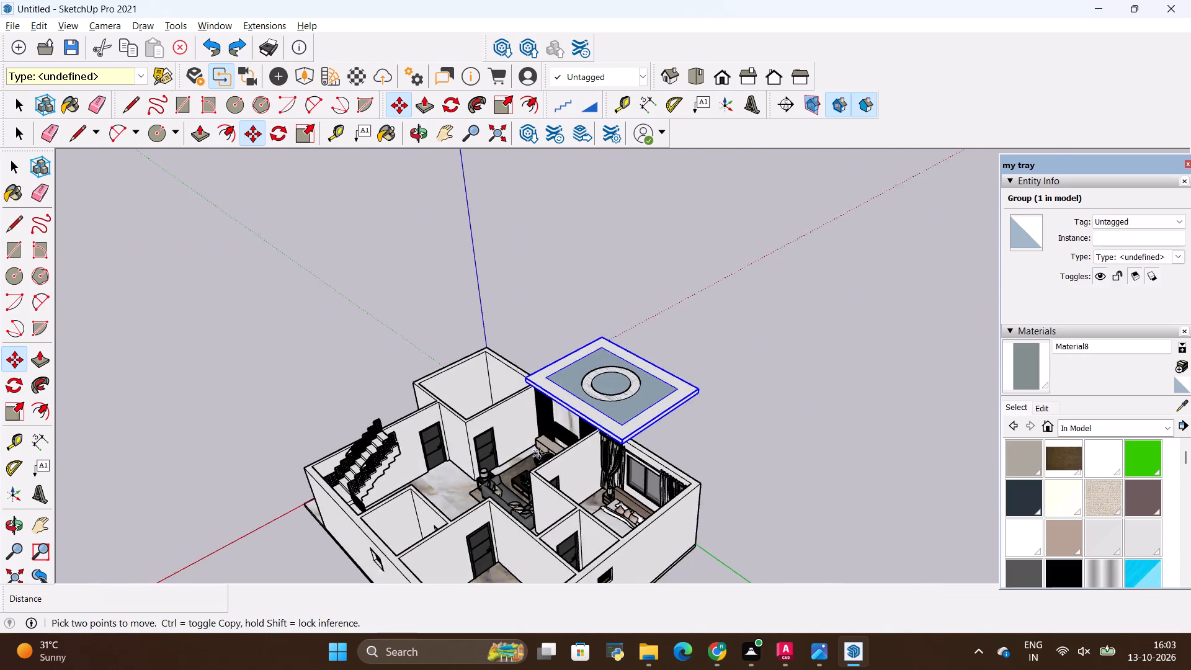
middle_click_drag(539, 453, 793, 338)
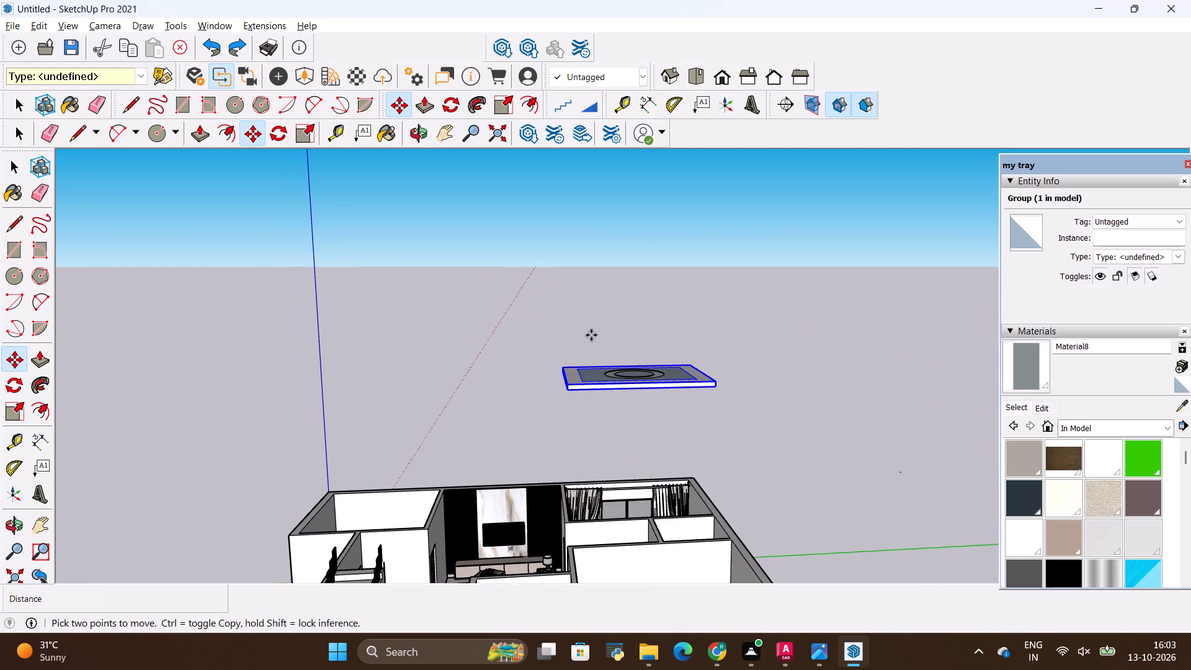
middle_click_drag(615, 410, 610, 439)
key("space")
left_click_drag(513, 319, 757, 427)
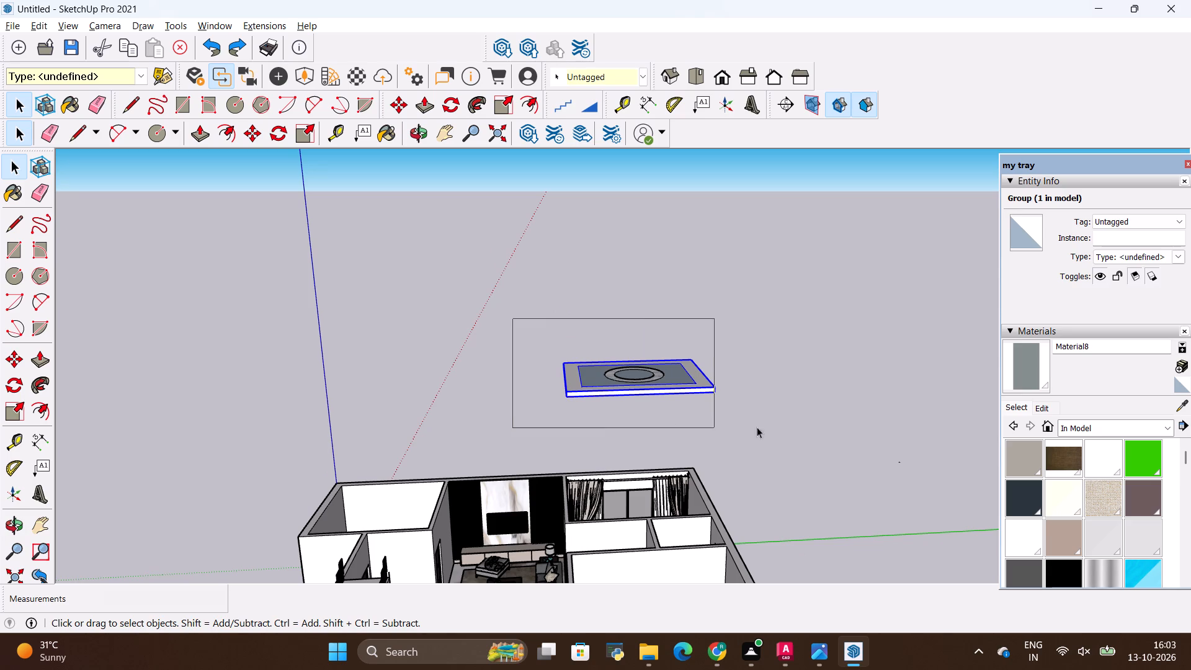
left_click_drag(757, 427, 780, 425)
right_click(705, 388)
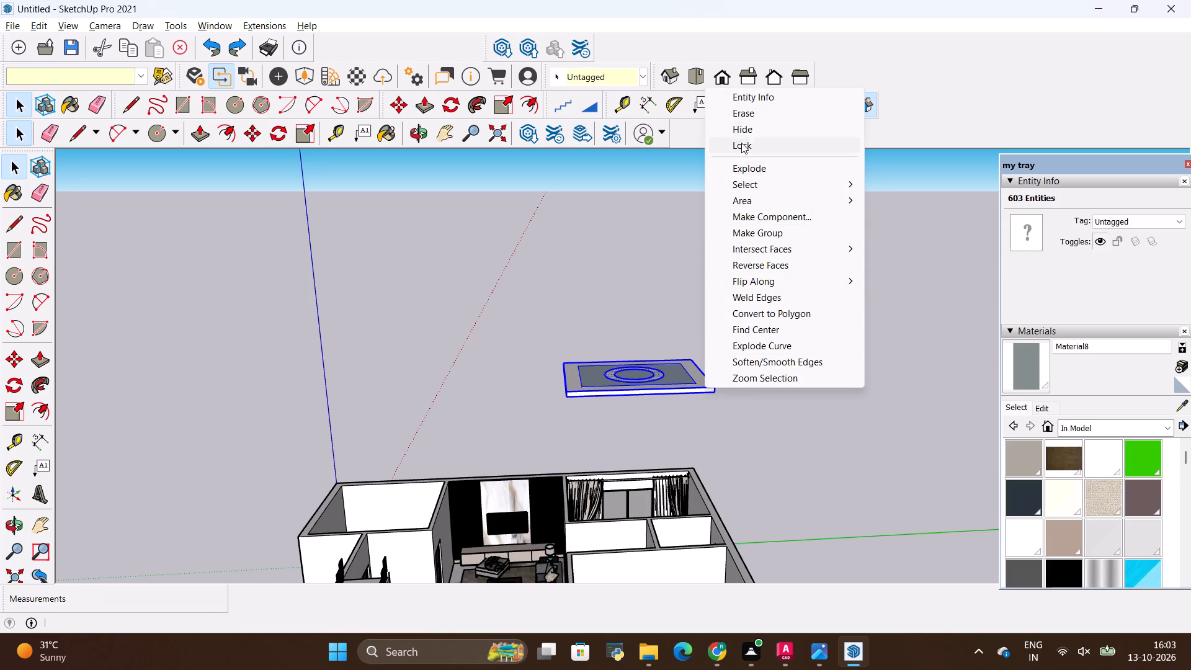
left_click(767, 233)
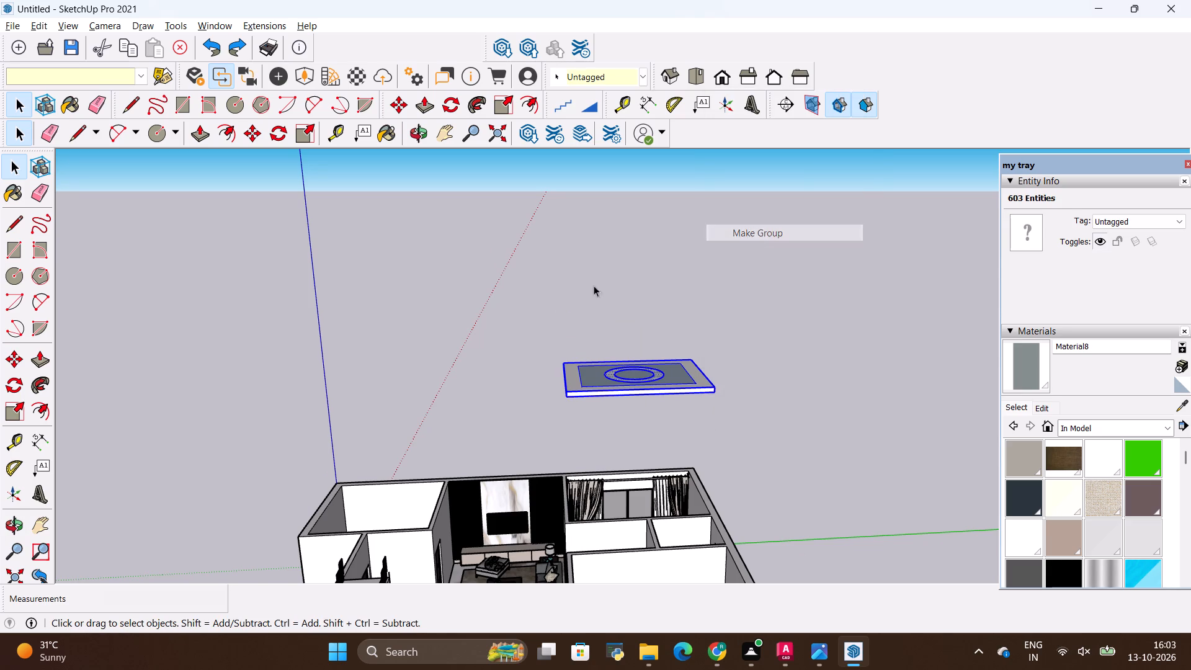
key("space")
left_click(516, 321)
Move the combined ceiling panel group by its lower corner about 13' 2" down onto the bedroom's outer wall corner.
middle_click_drag(742, 391, 435, 444)
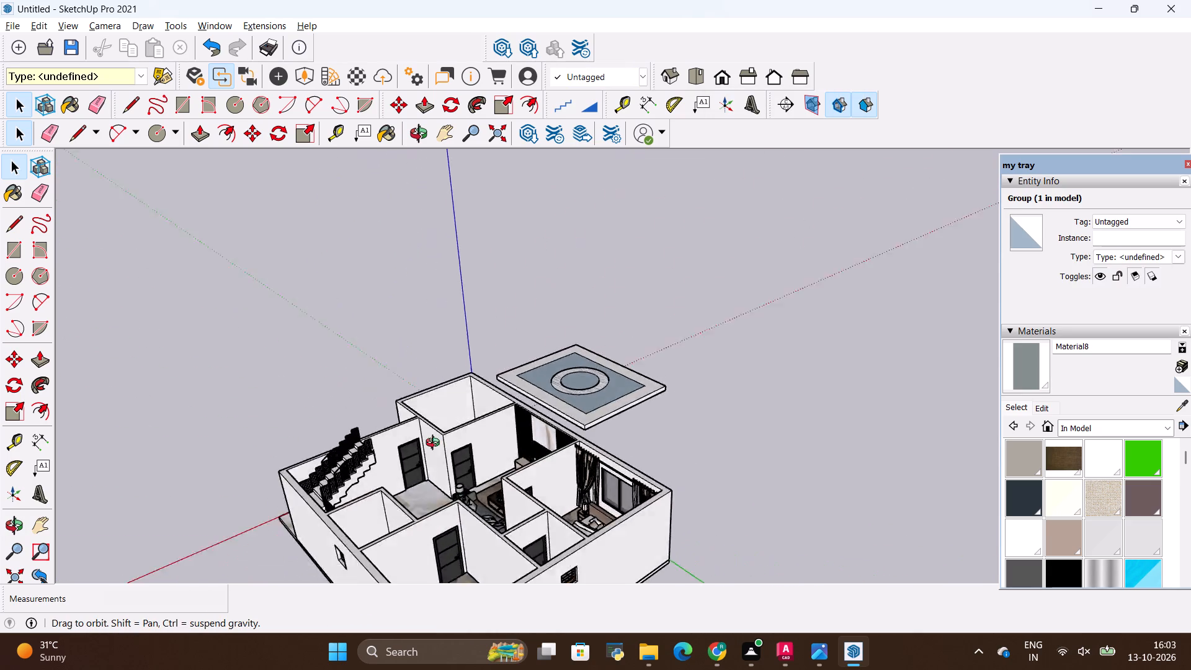
middle_click_drag(435, 444, 251, 445)
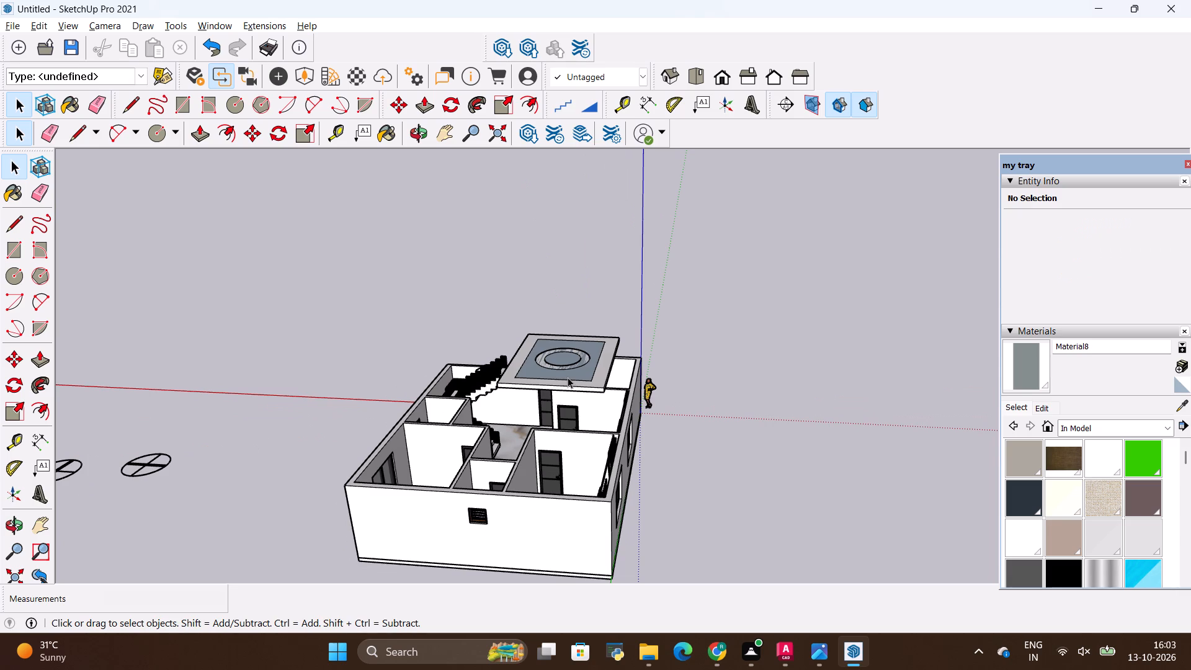
left_click(568, 377)
key("m")
scroll(596, 401, "up", 12)
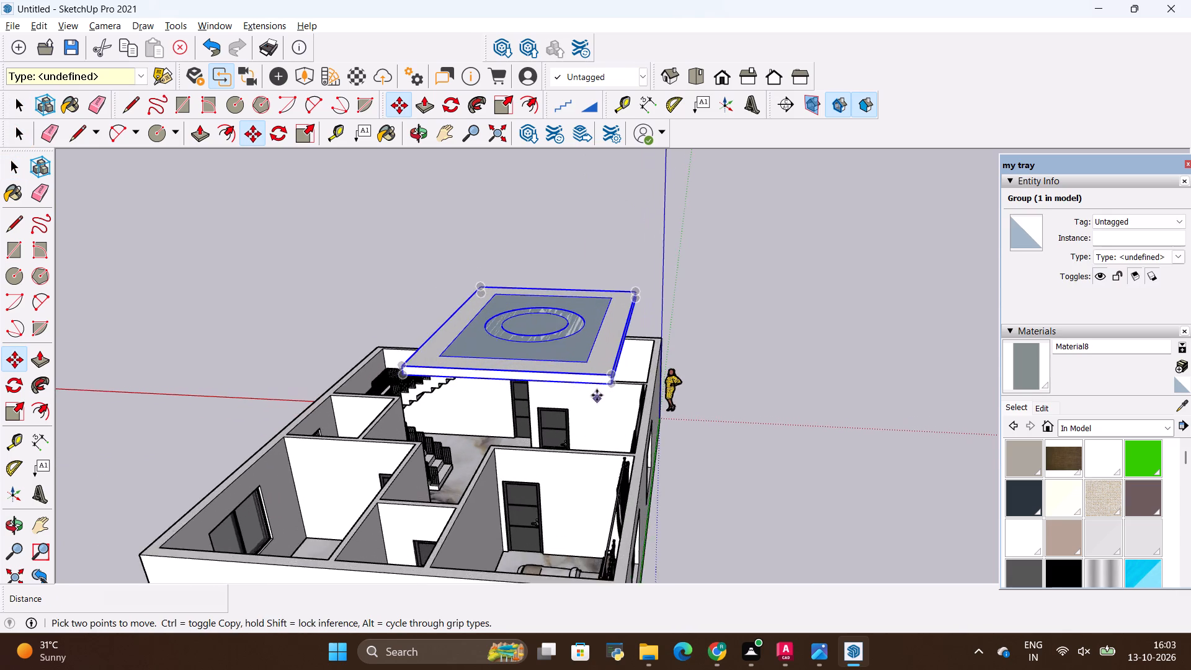
scroll(597, 395, "up", 3)
left_click(628, 351)
scroll(625, 401, "down", 1)
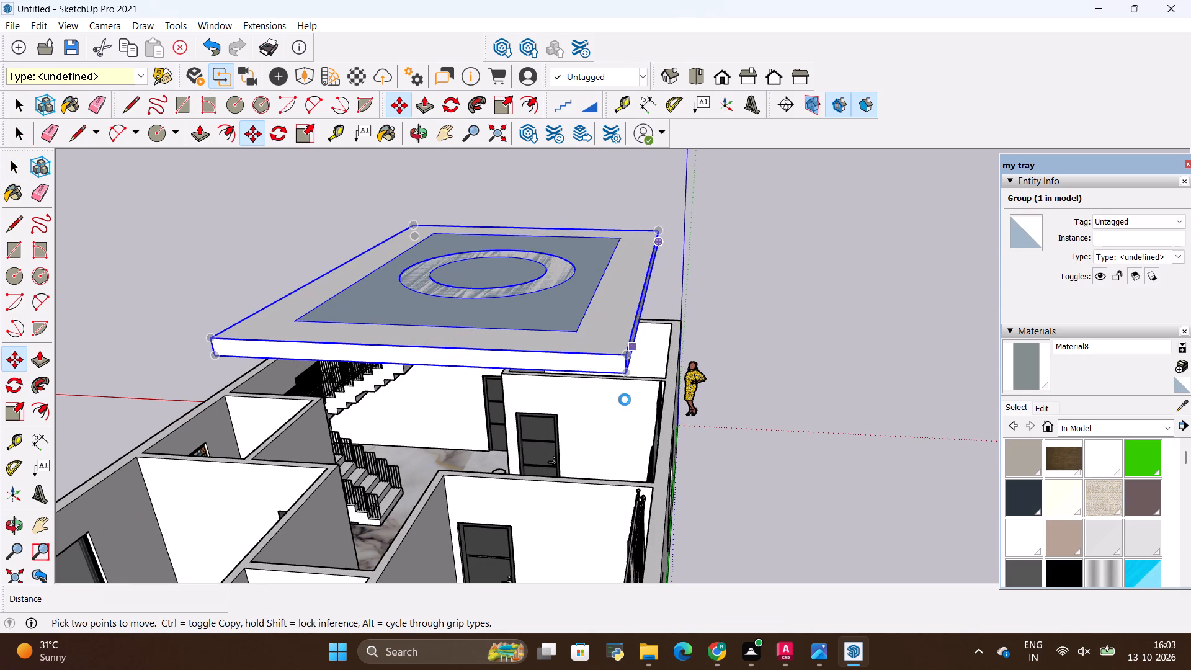
scroll(625, 400, "down", 1)
key("Escape")
left_click(629, 368)
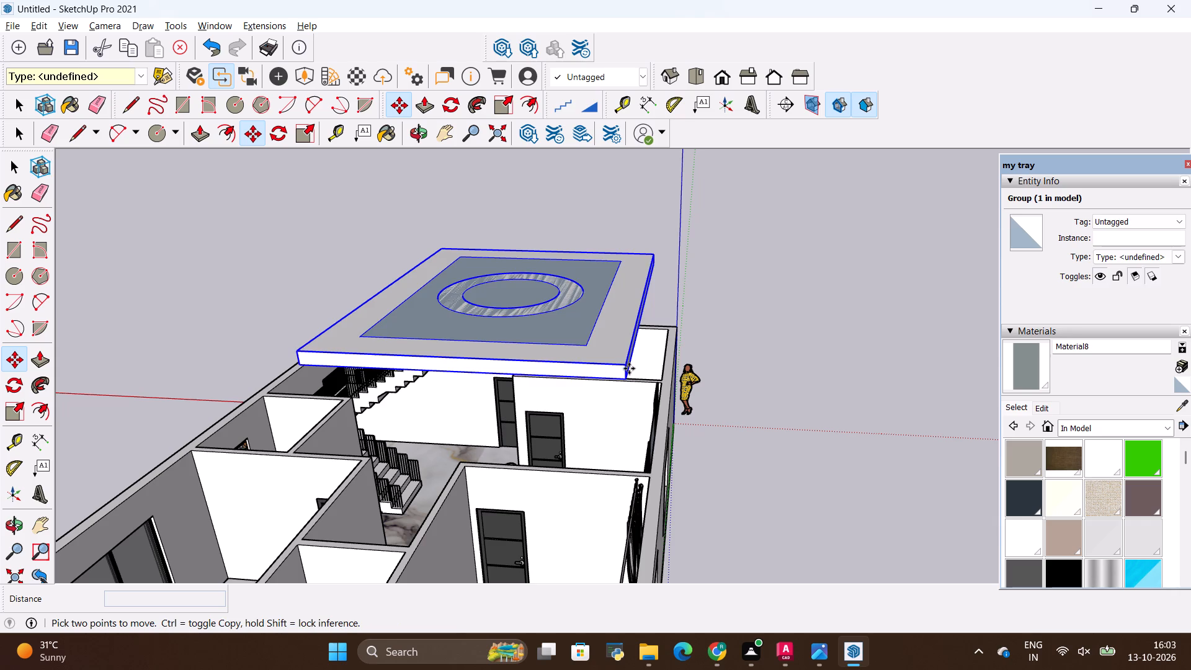
scroll(596, 346, "down", 9)
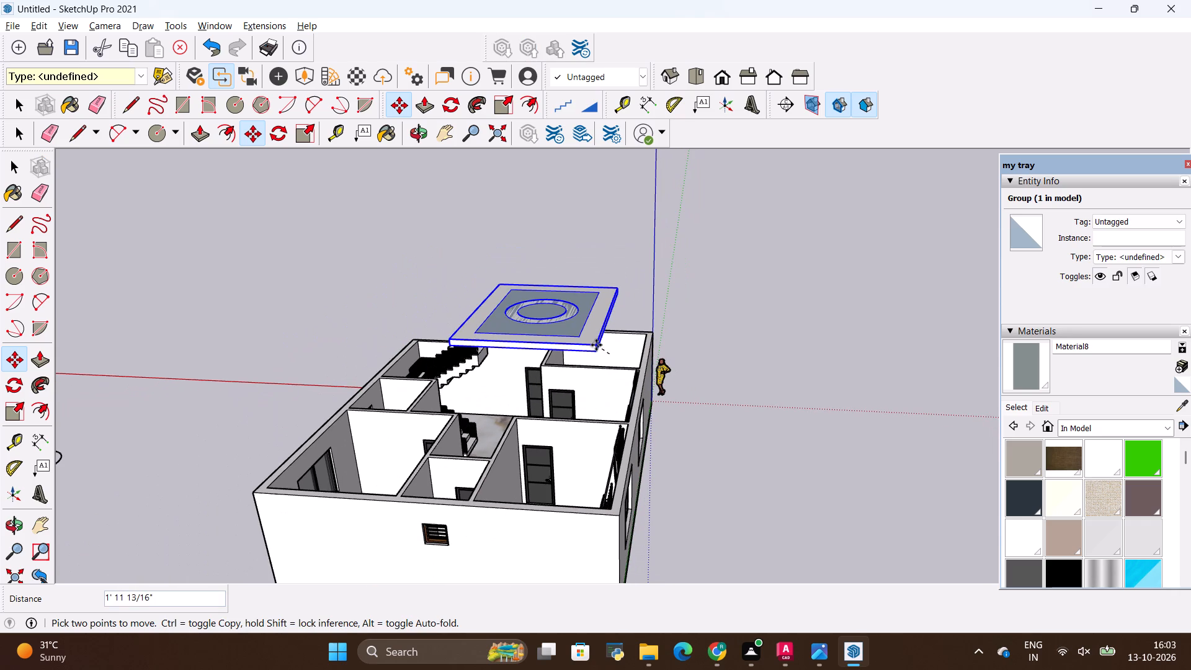
scroll(615, 522, "up", 2)
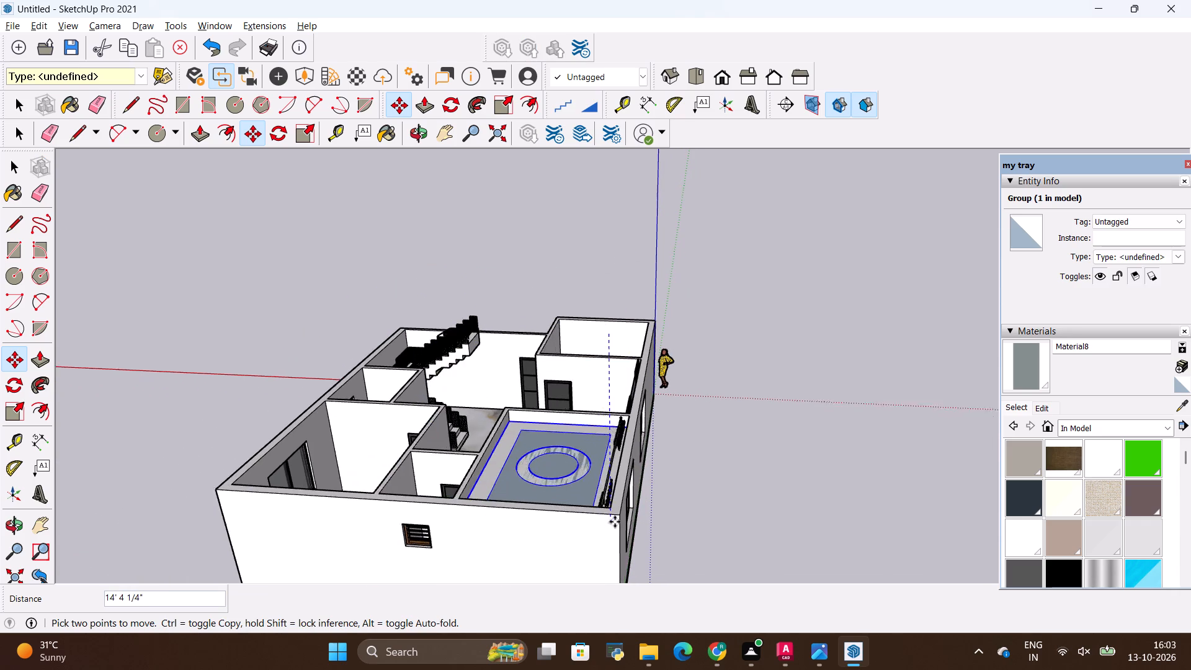
scroll(615, 522, "up", 8)
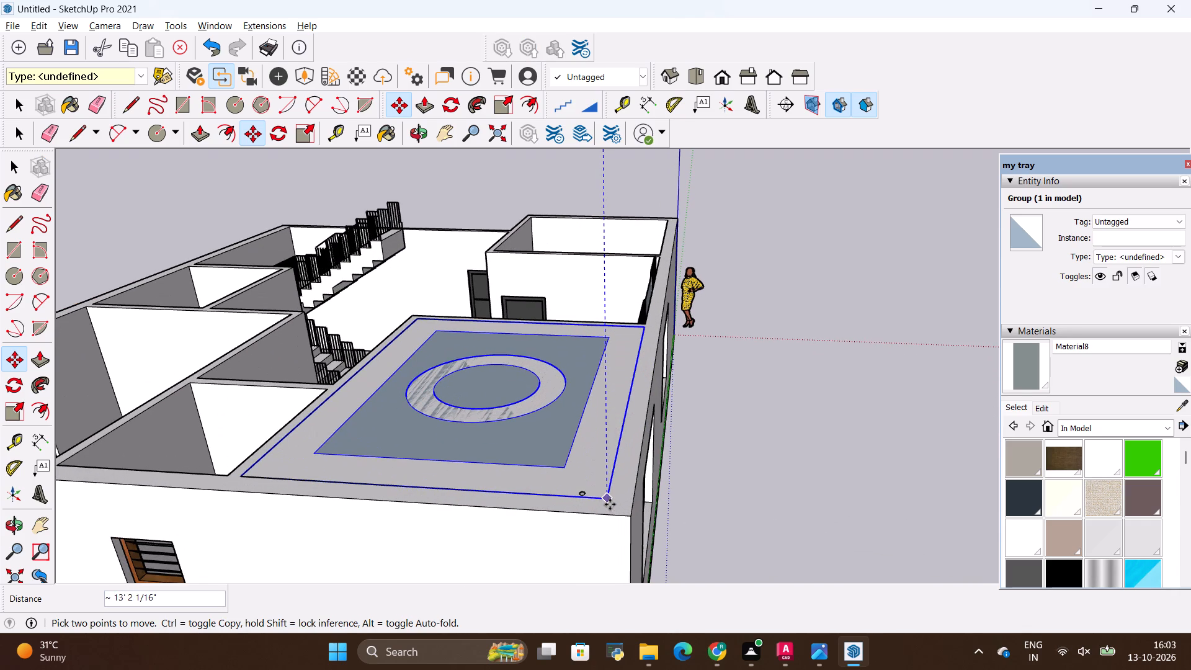
left_click(610, 504)
key("space")
left_click(855, 461)
Examine the open living room with its TV wall and seating, beside the bedroom's placed ceiling panel.
scroll(561, 409, "down", 5)
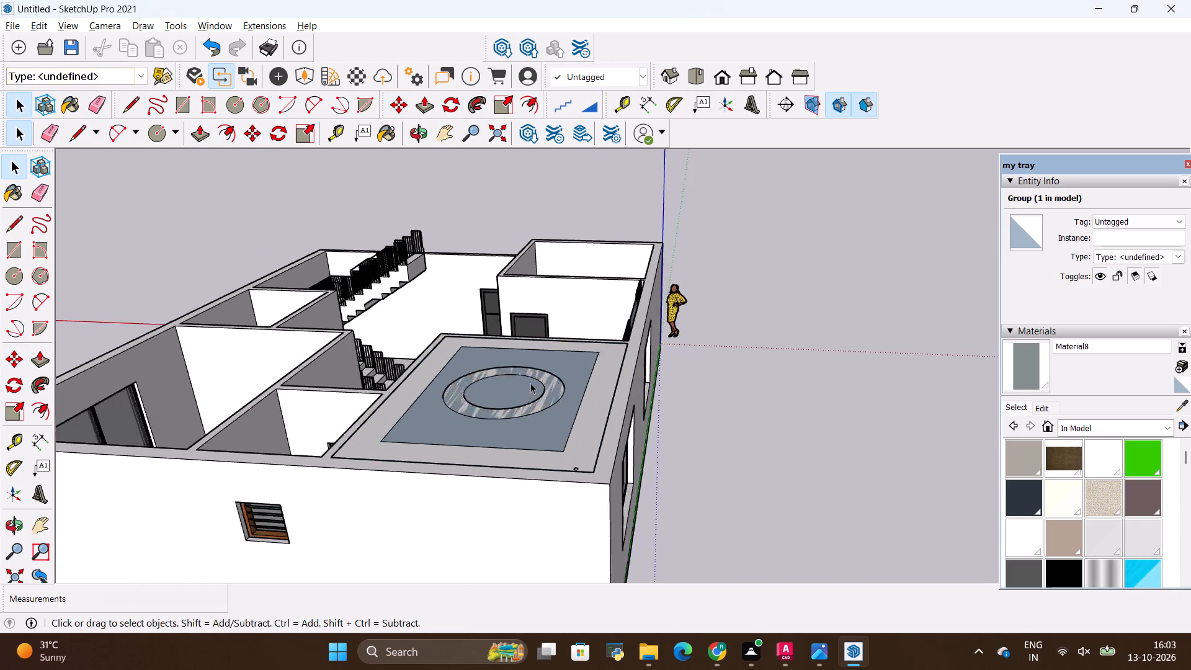
middle_click_drag(395, 355, 691, 488)
scroll(507, 435, "down", 5)
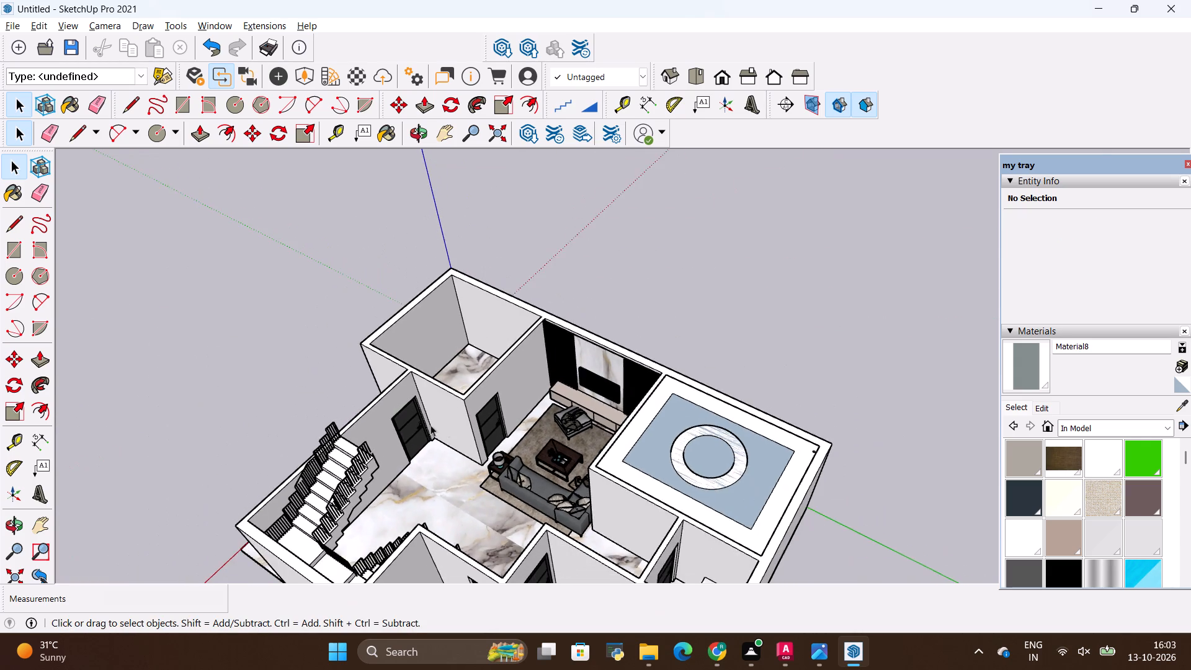
scroll(424, 426, "down", 8)
middle_click_drag(420, 431, 571, 481)
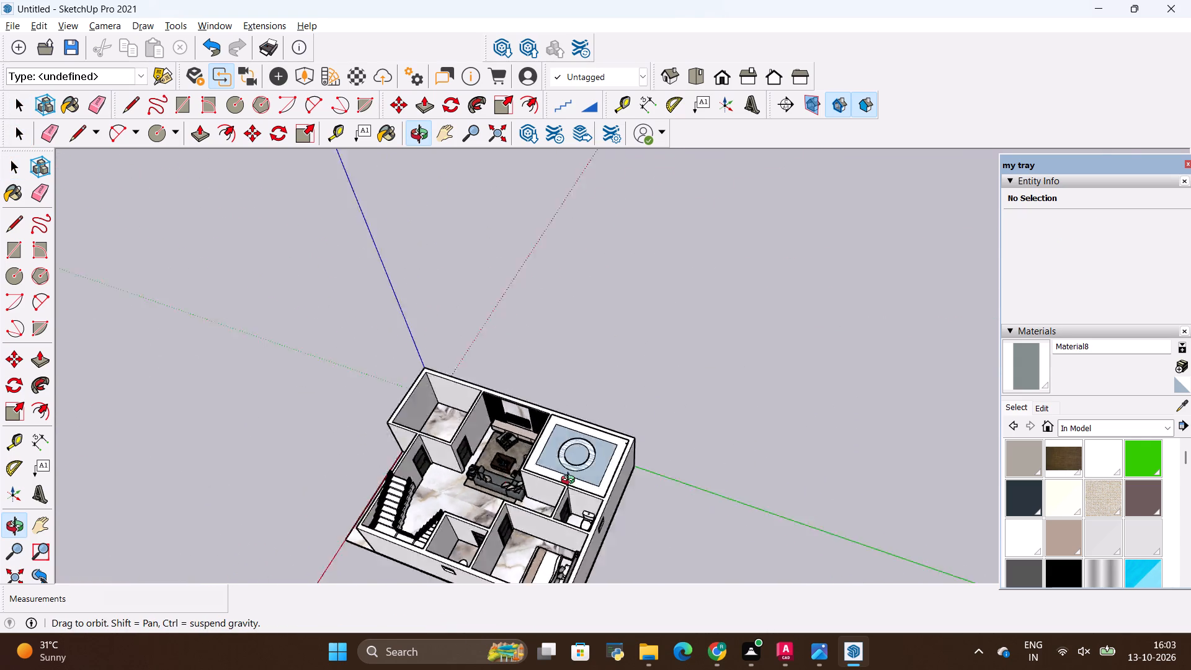
middle_click_drag(571, 481, 687, 373)
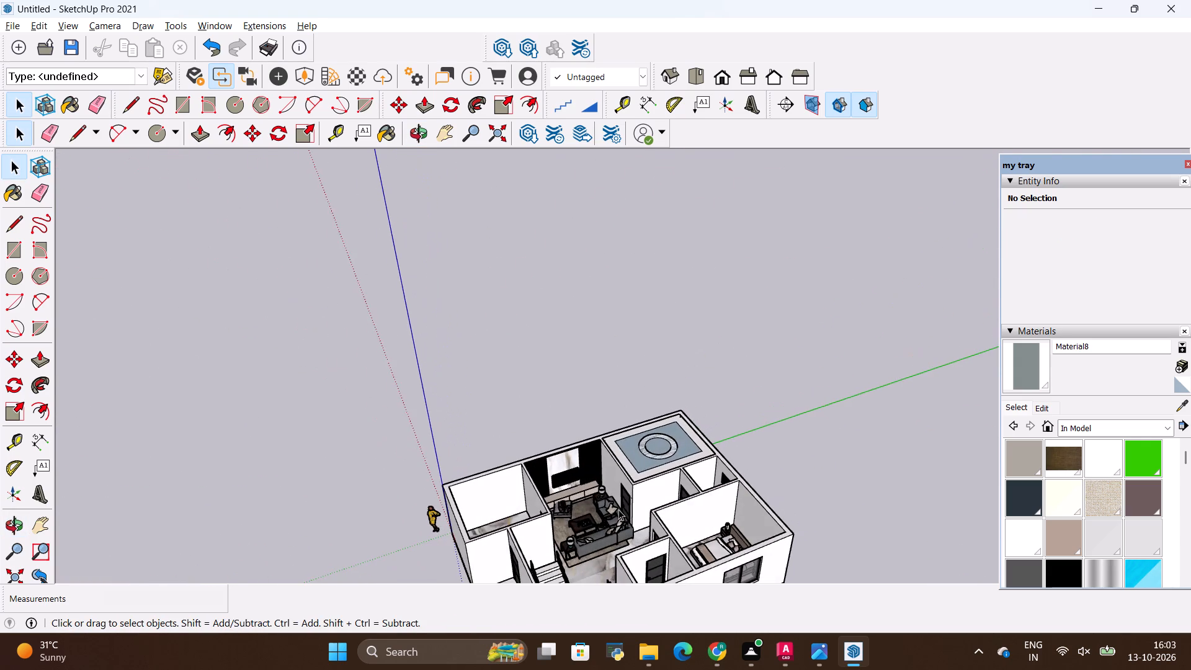
scroll(576, 520, "up", 17)
middle_click_drag(606, 491, 605, 483)
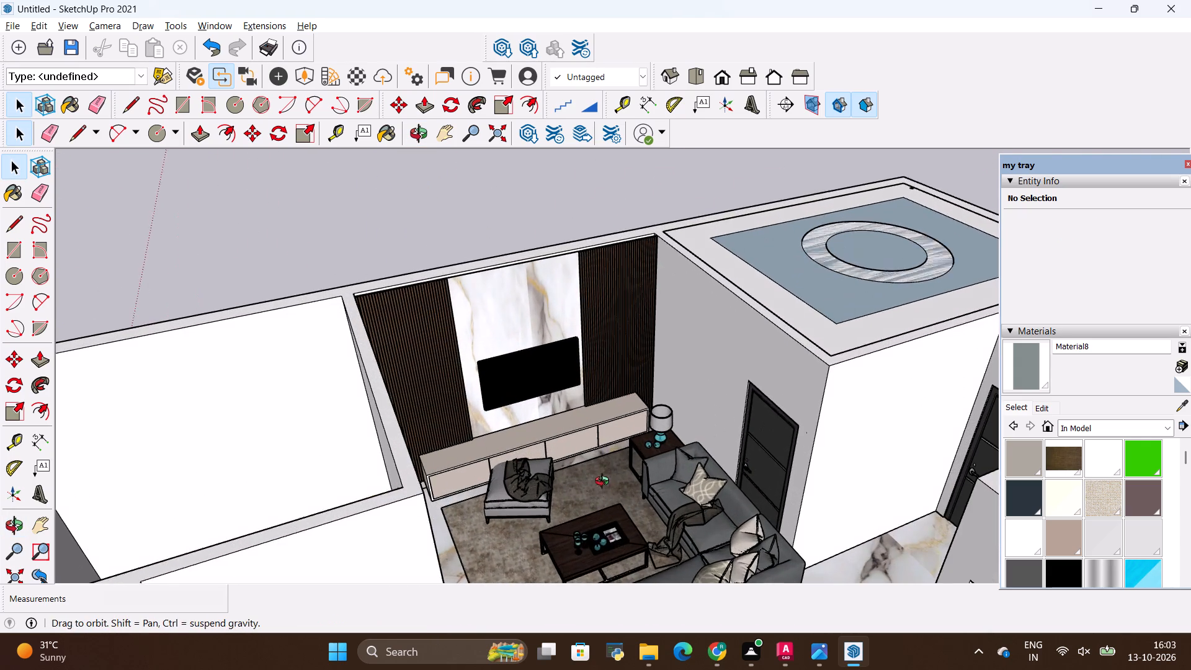
middle_click_drag(605, 483, 582, 400)
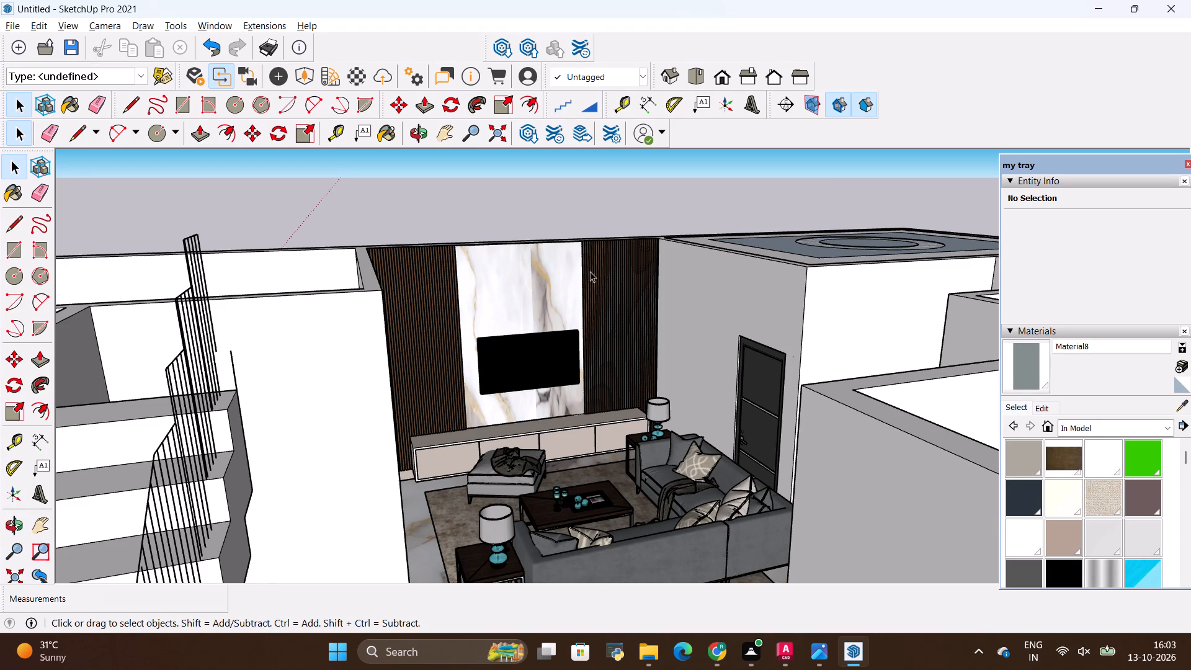
scroll(581, 266, "down", 3)
scroll(541, 290, "up", 3)
scroll(508, 341, "up", 2)
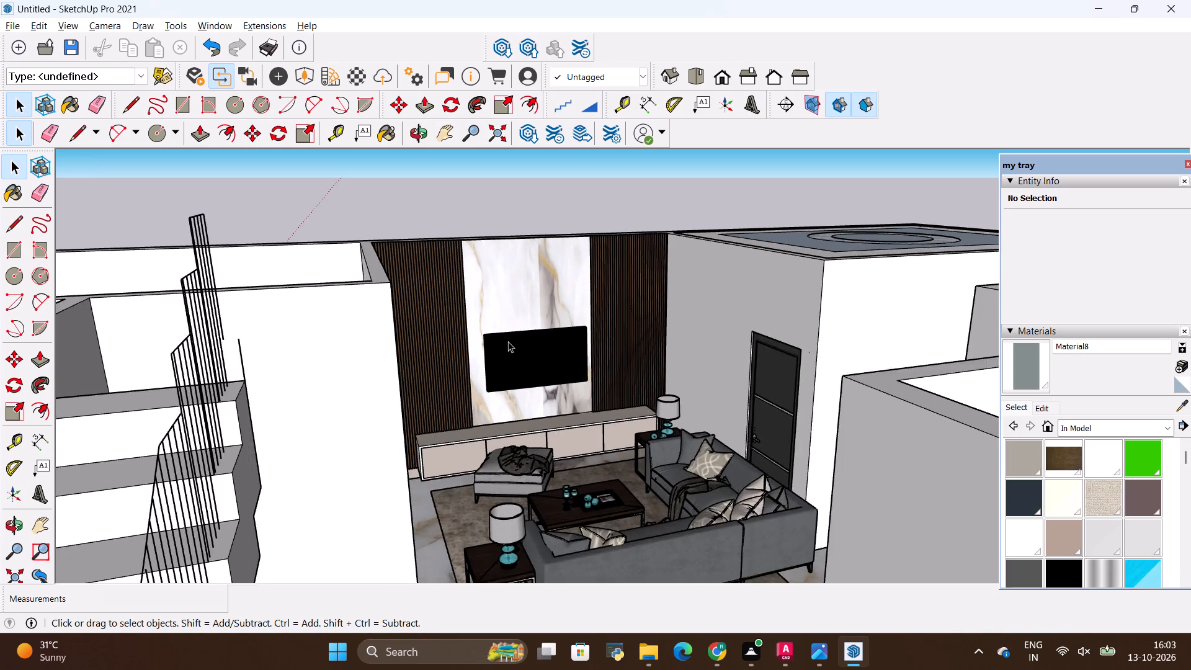
scroll(508, 341, "up", 5)
scroll(507, 341, "down", 4)
middle_click_drag(532, 285, 514, 388)
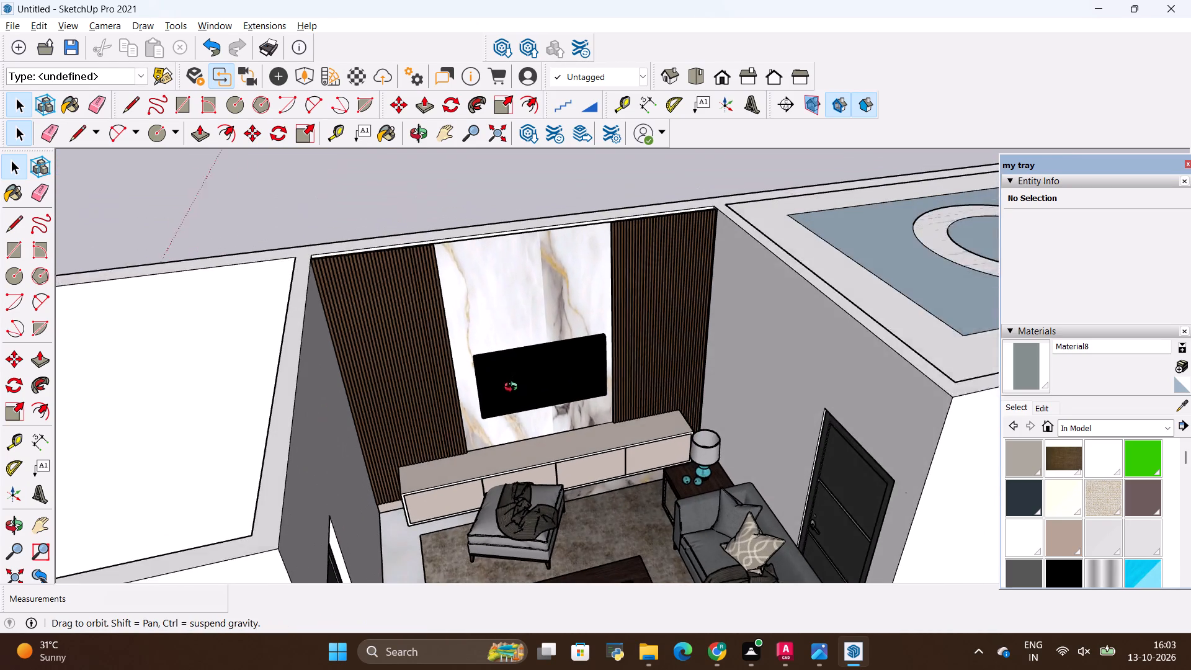
middle_click_drag(514, 388, 512, 391)
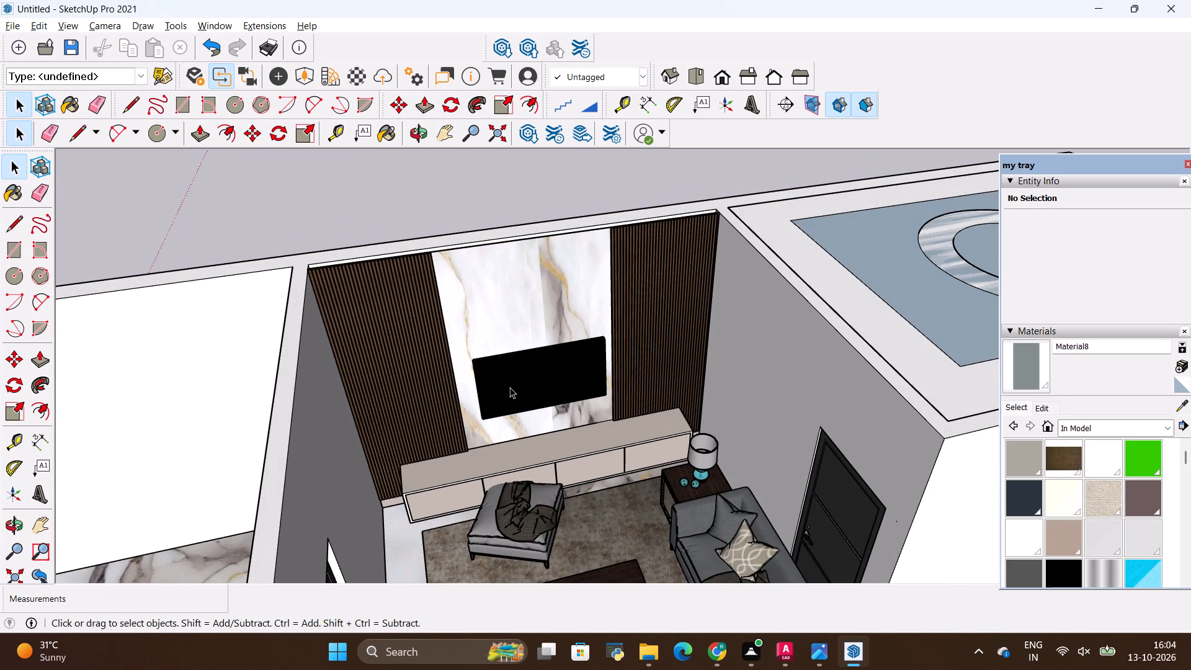
scroll(510, 387, "down", 4)
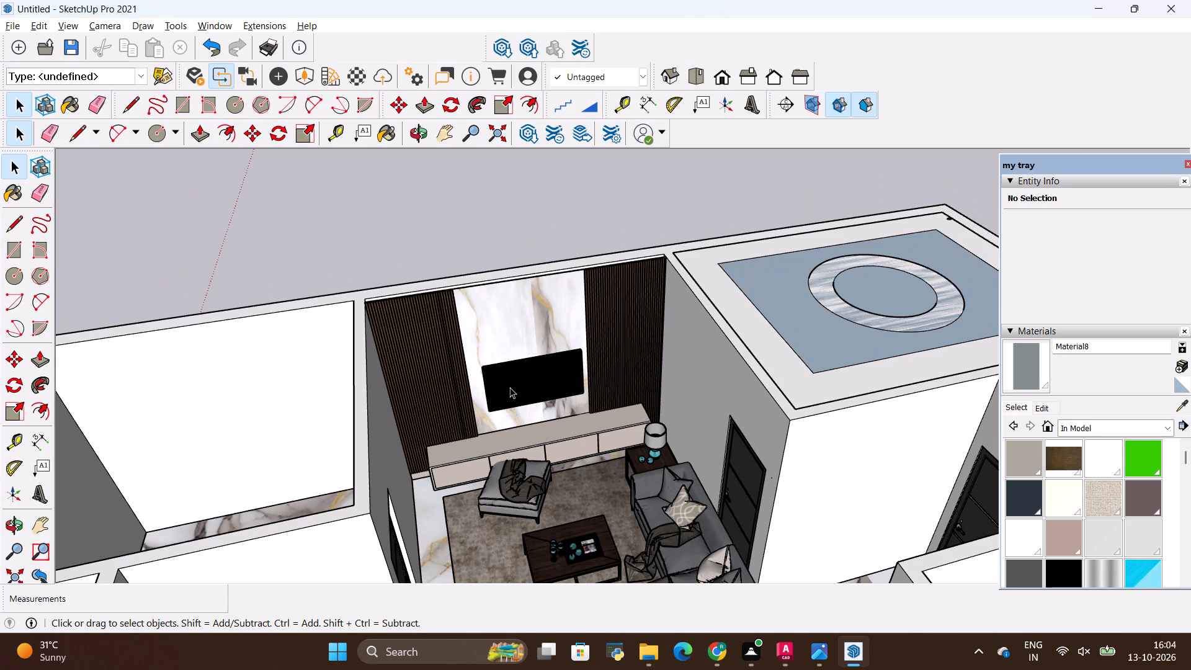
scroll(510, 387, "down", 3)
middle_click_drag(524, 421, 471, 342)
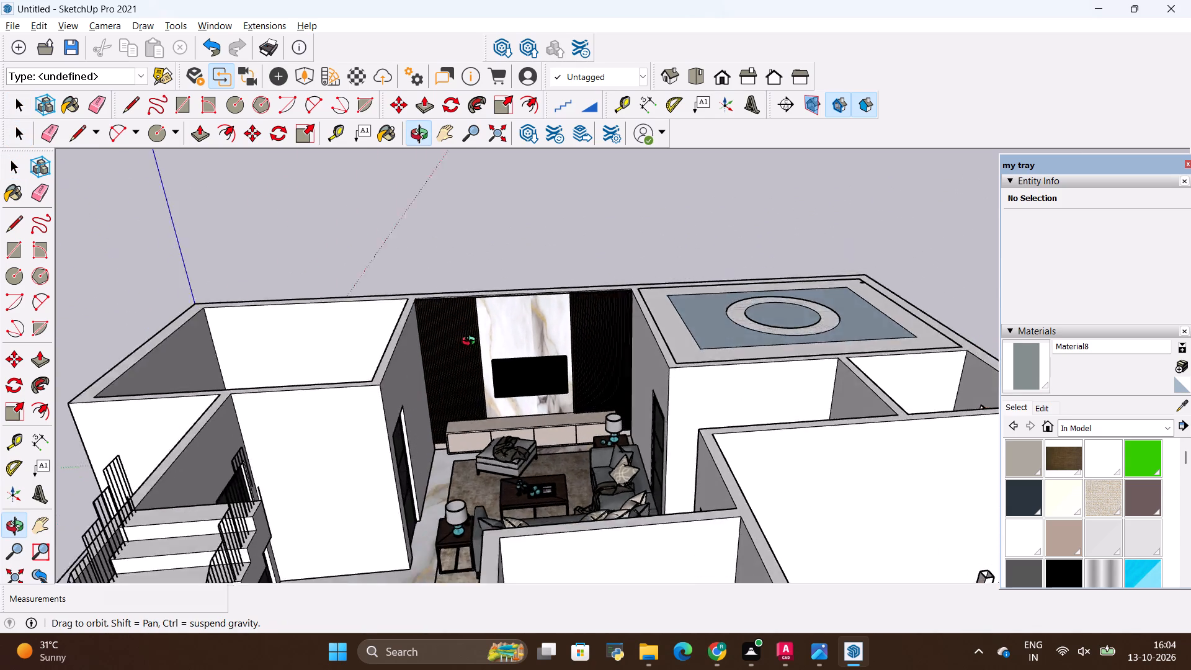
middle_click_drag(471, 342, 625, 344)
scroll(636, 346, "up", 5)
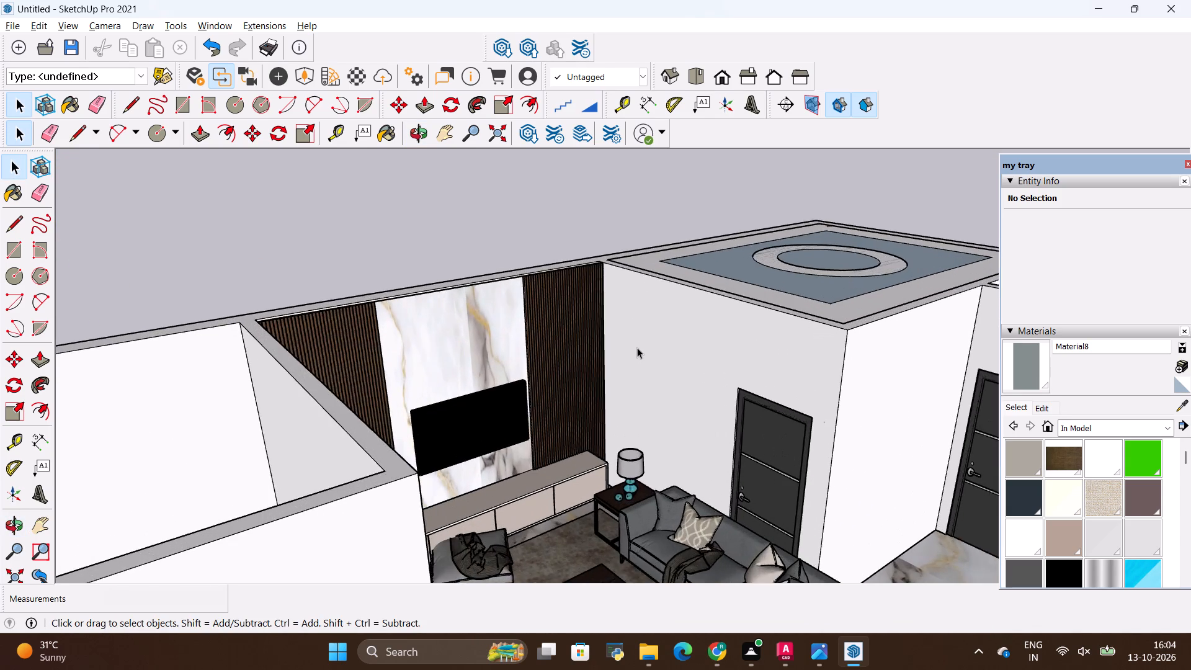
Copy the grouped ceiling panel by its corner about 17' 5 1/2" onto the wall corner of the other bedroom with the bed.
scroll(662, 395, "up", 1)
middle_click_drag(662, 395, 532, 391)
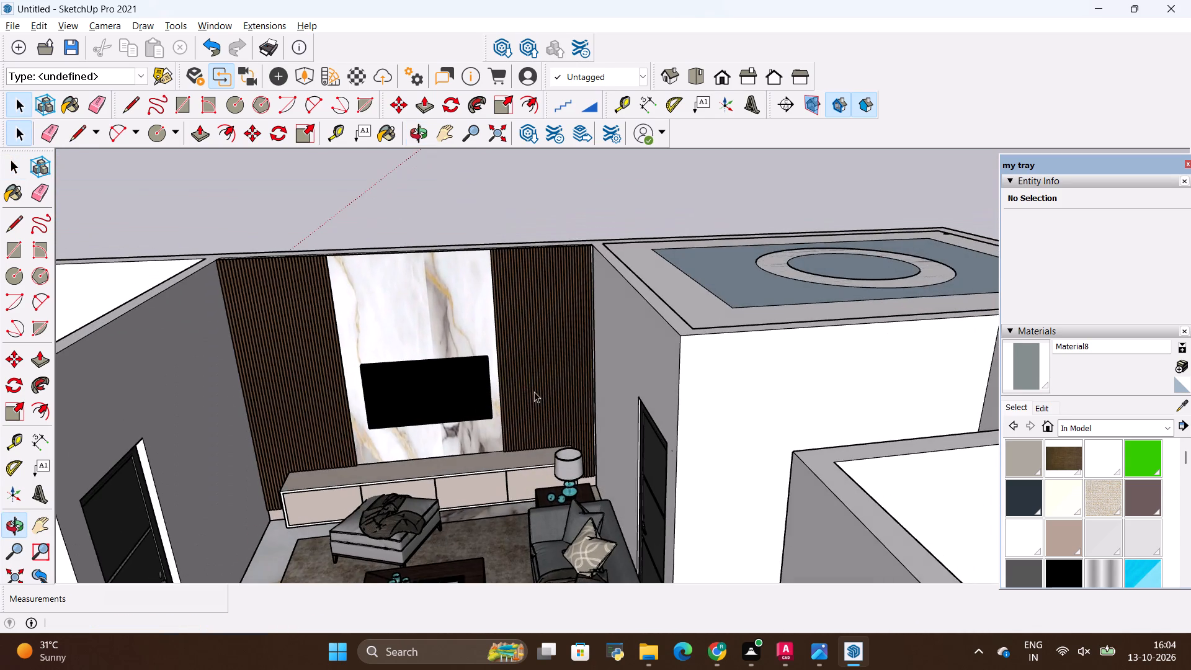
scroll(532, 365, "down", 13)
middle_click_drag(573, 350, 581, 487)
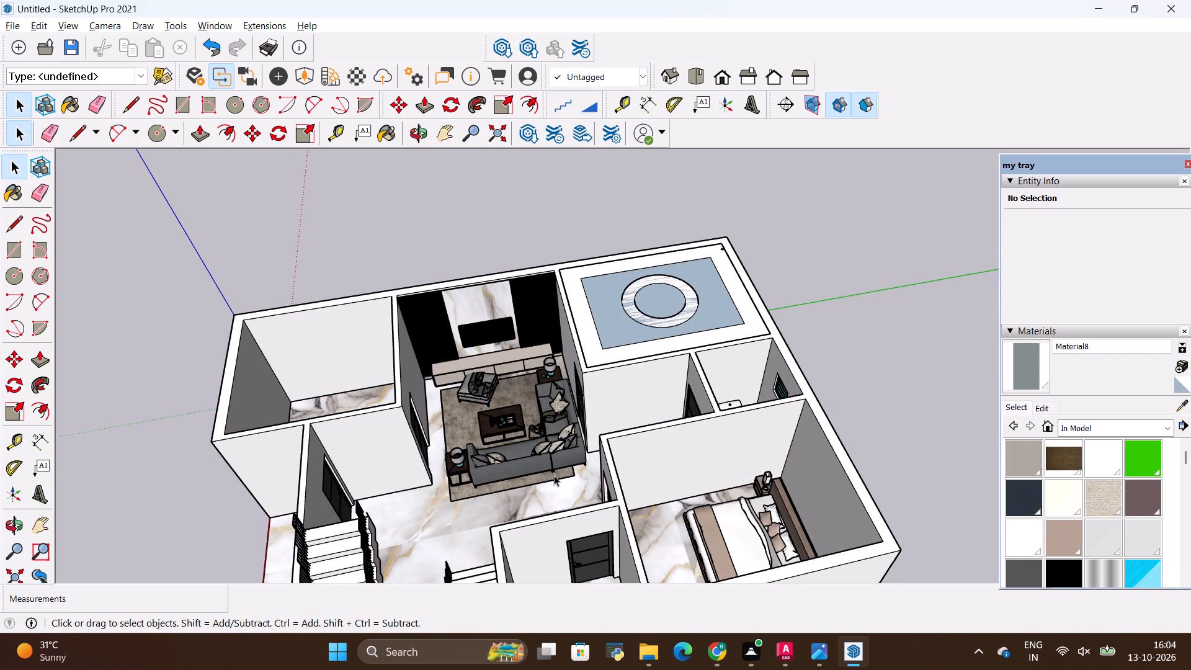
scroll(554, 475, "up", 3)
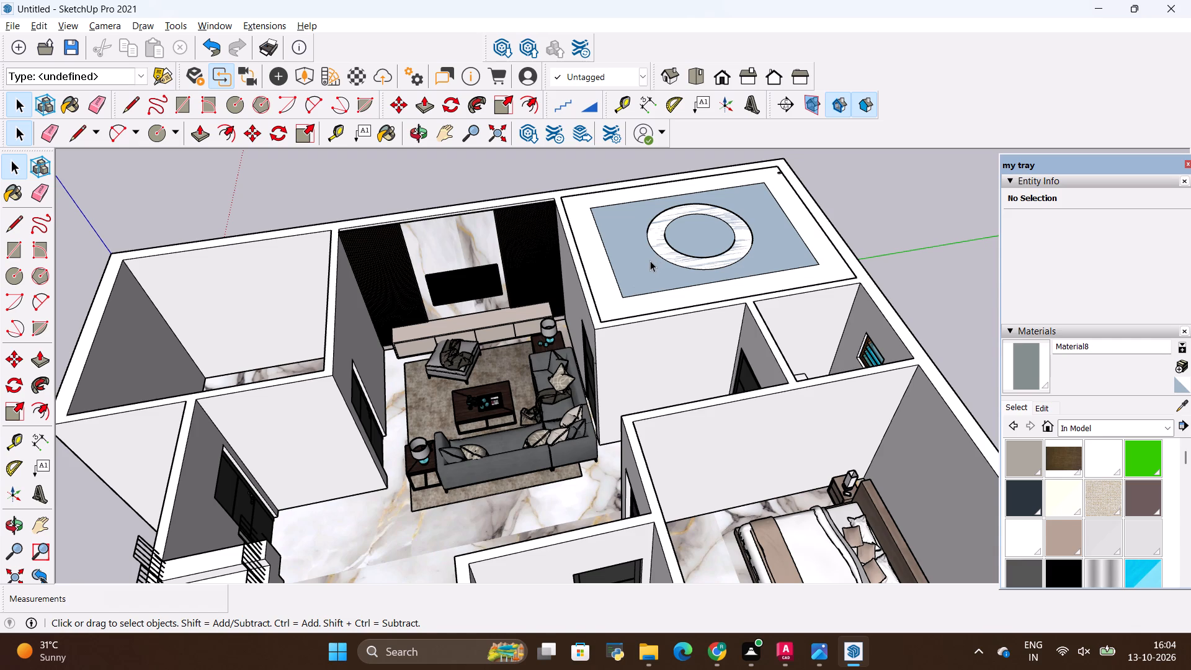
left_click(650, 261)
key("m")
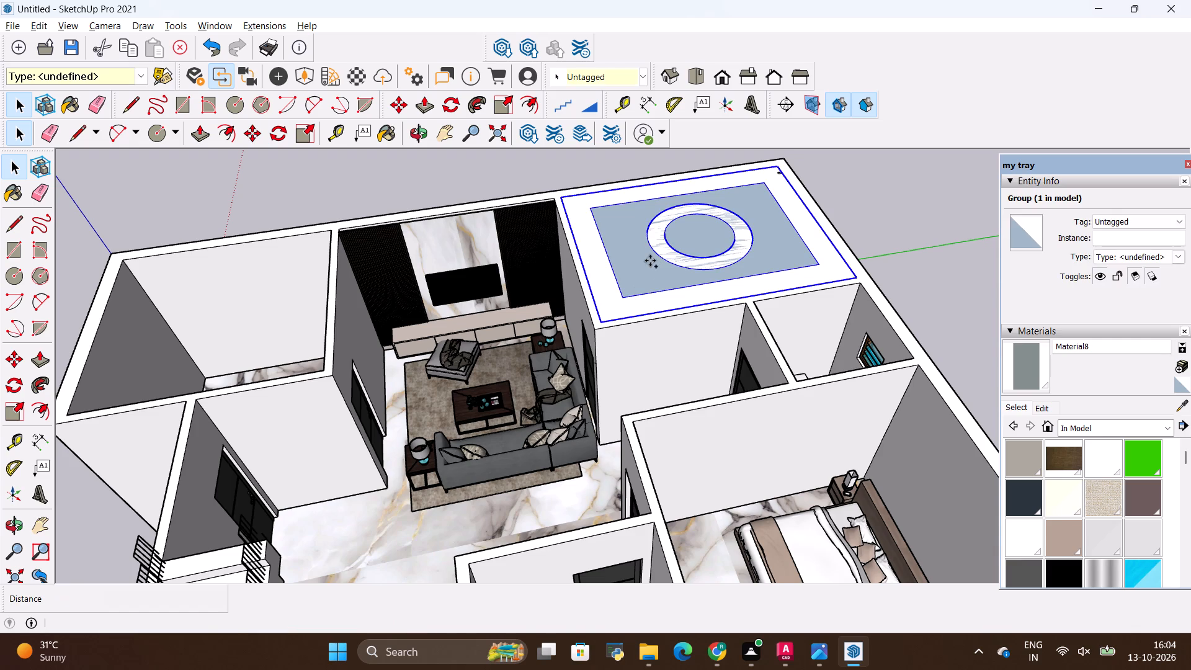
left_click(602, 318)
scroll(412, 323, "down", 3)
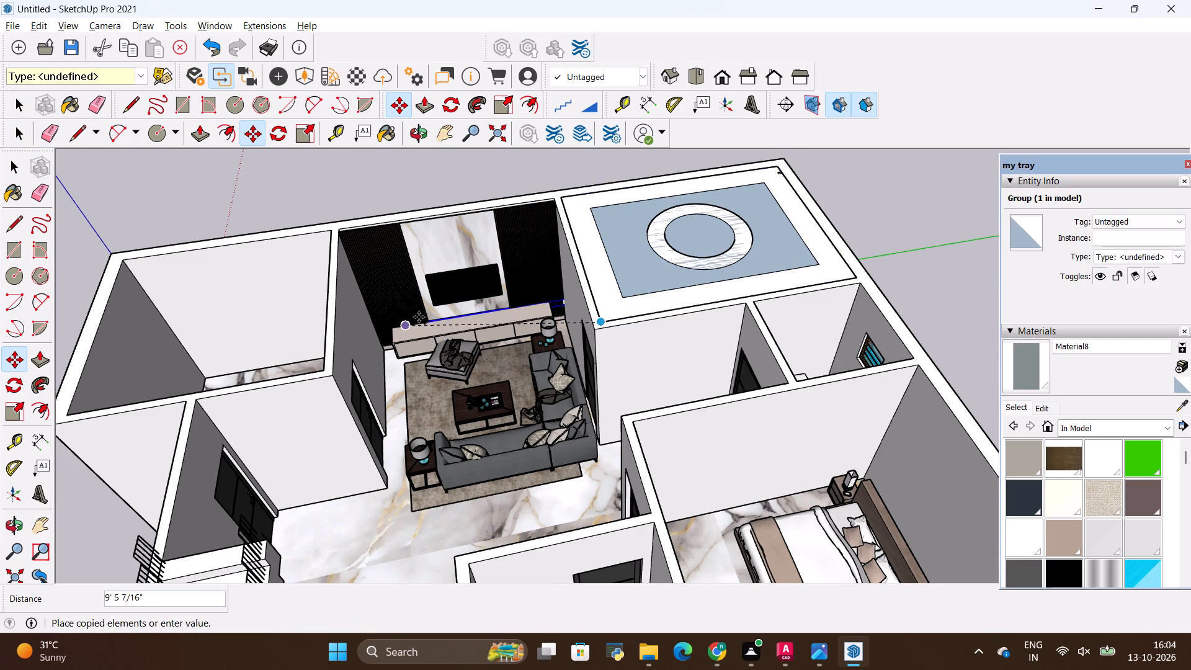
scroll(419, 317, "down", 2)
left_click(643, 569)
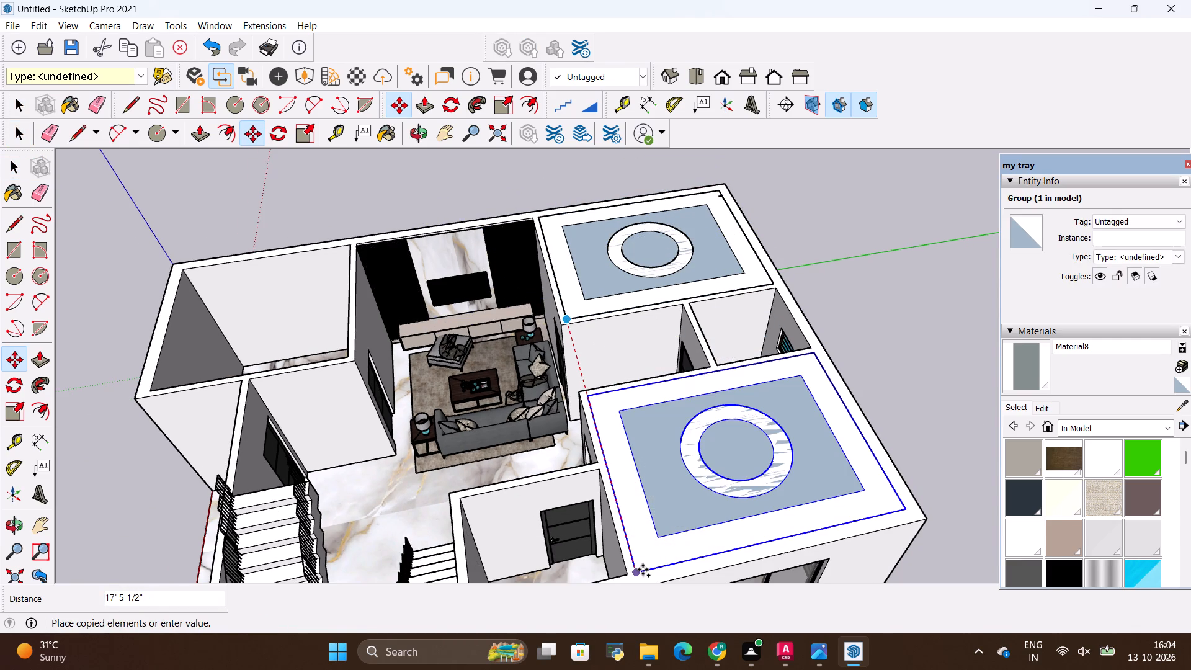
key("space")
left_click(817, 299)
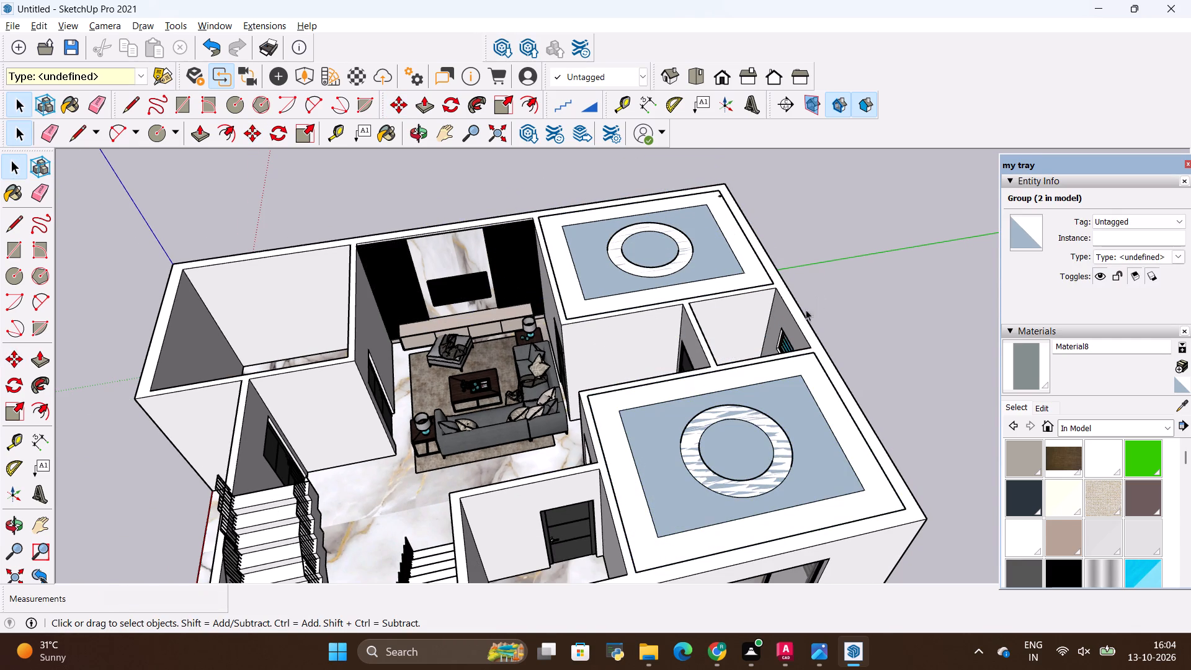
Draw a rectangle about 22' 1/2" by 12' 7" across the wall tops over the living room, starting at the TV wall corner.
scroll(669, 302, "down", 5)
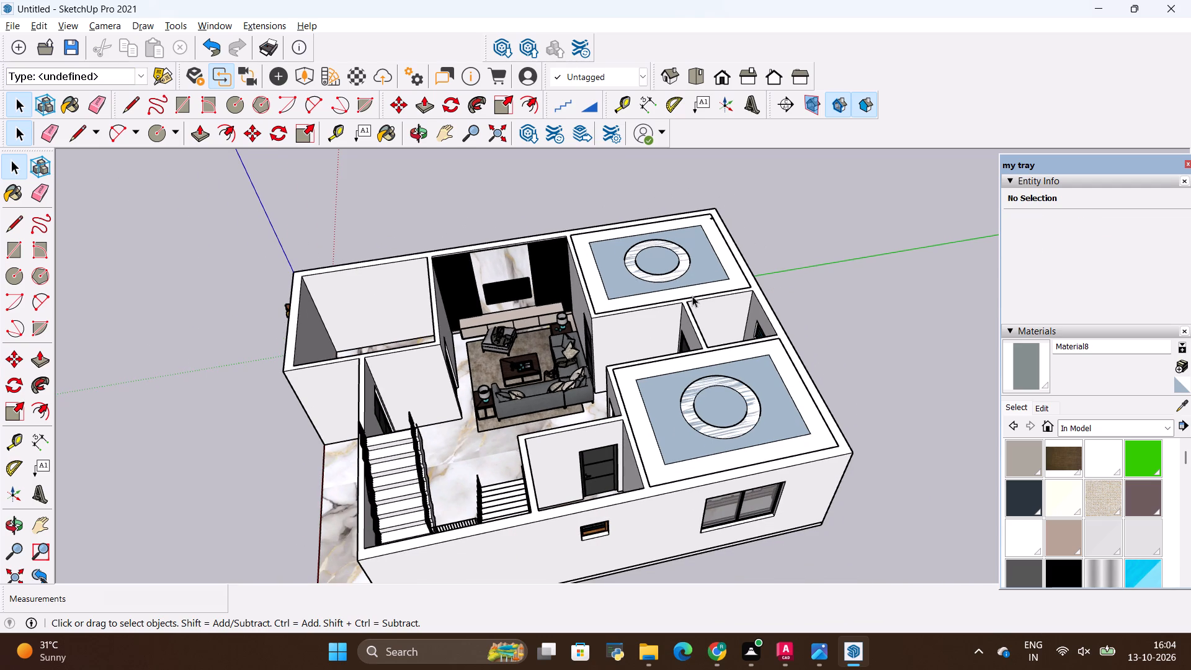
key("r")
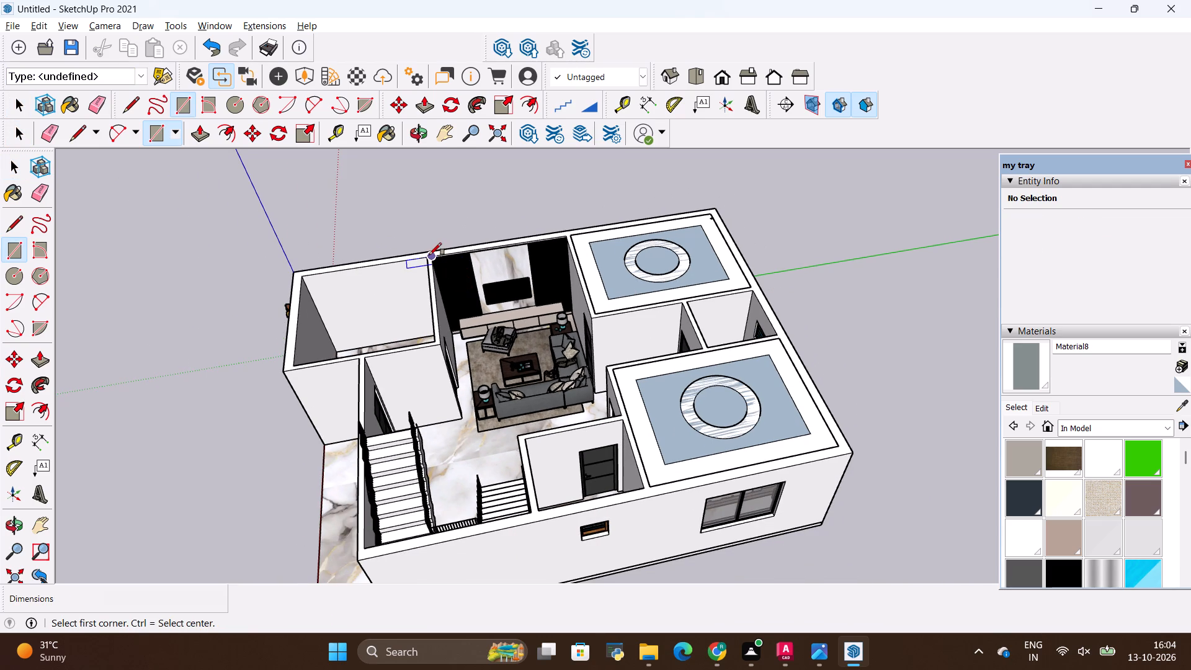
scroll(431, 257, "up", 14)
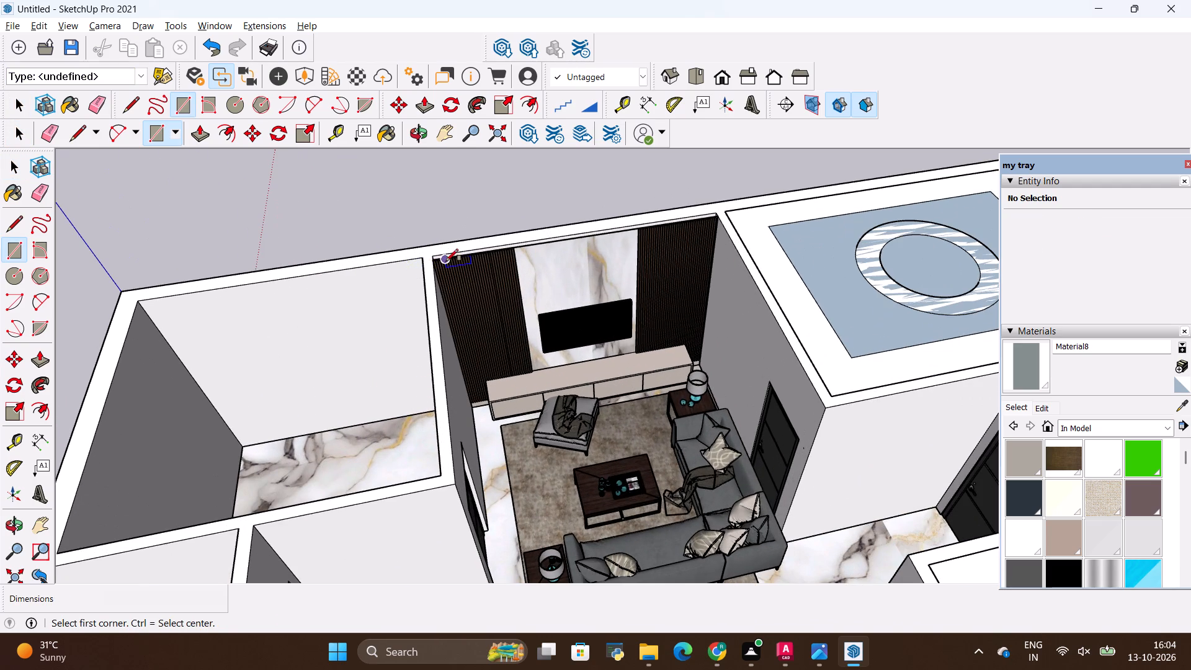
left_click(435, 255)
scroll(561, 268, "down", 5)
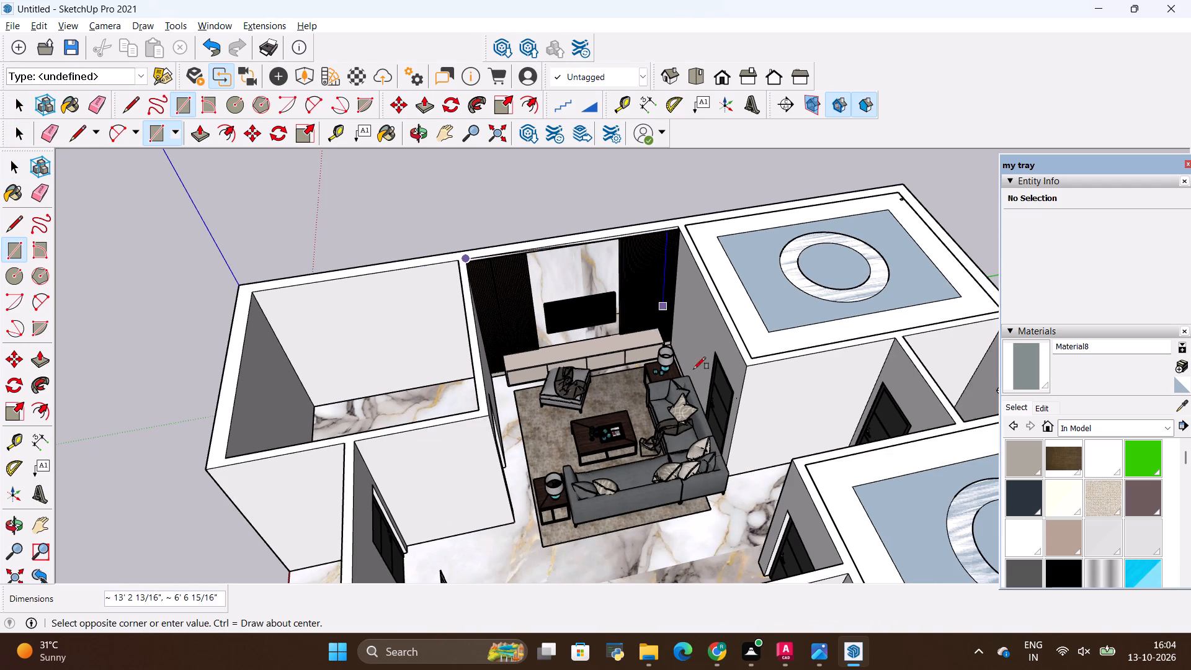
left_click(843, 565)
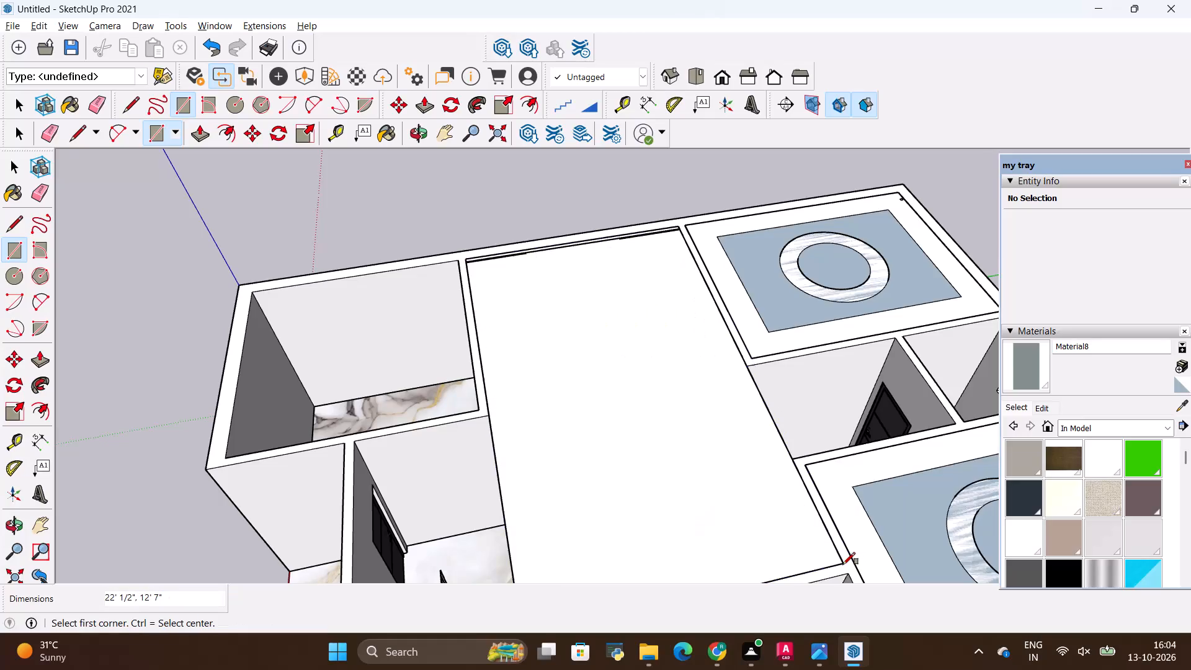
scroll(831, 459, "down", 10)
key("space")
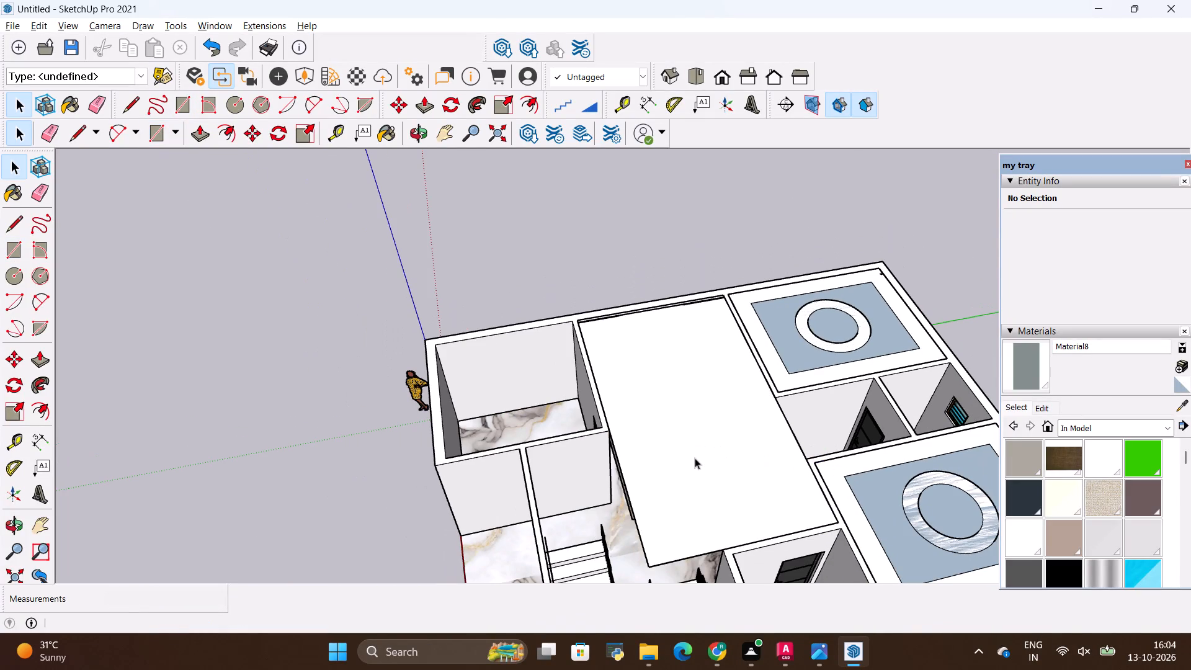
Group the living room ceiling rectangle's face together with its edges.
double_click(695, 458)
right_click(695, 458)
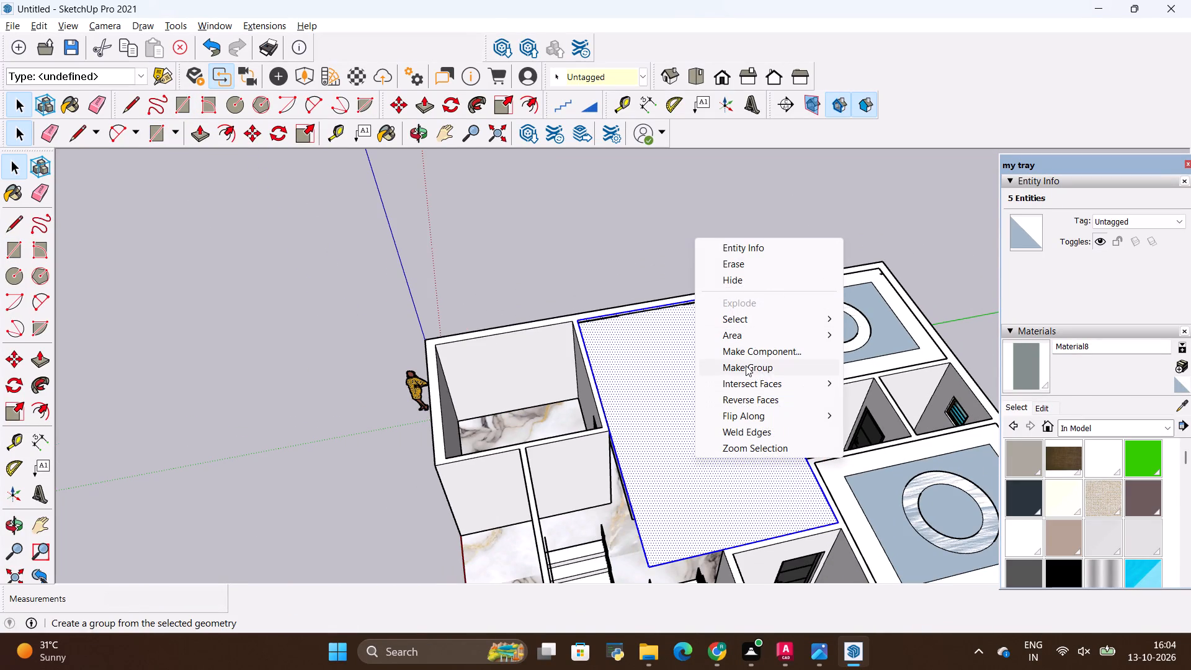
left_click(746, 365)
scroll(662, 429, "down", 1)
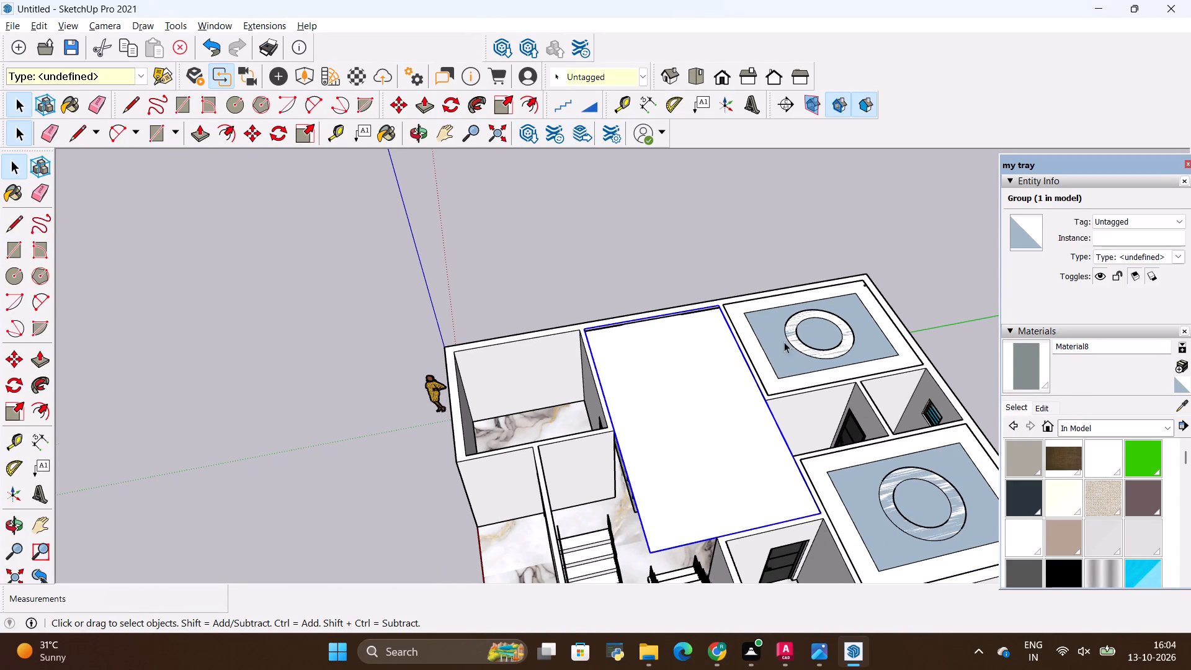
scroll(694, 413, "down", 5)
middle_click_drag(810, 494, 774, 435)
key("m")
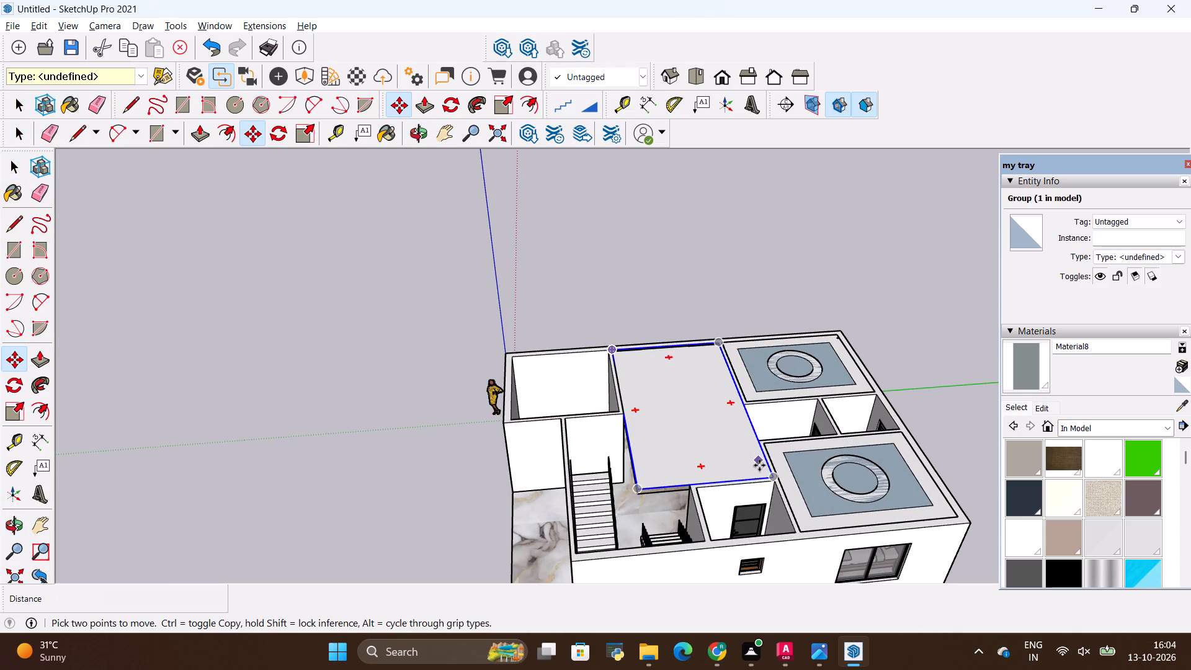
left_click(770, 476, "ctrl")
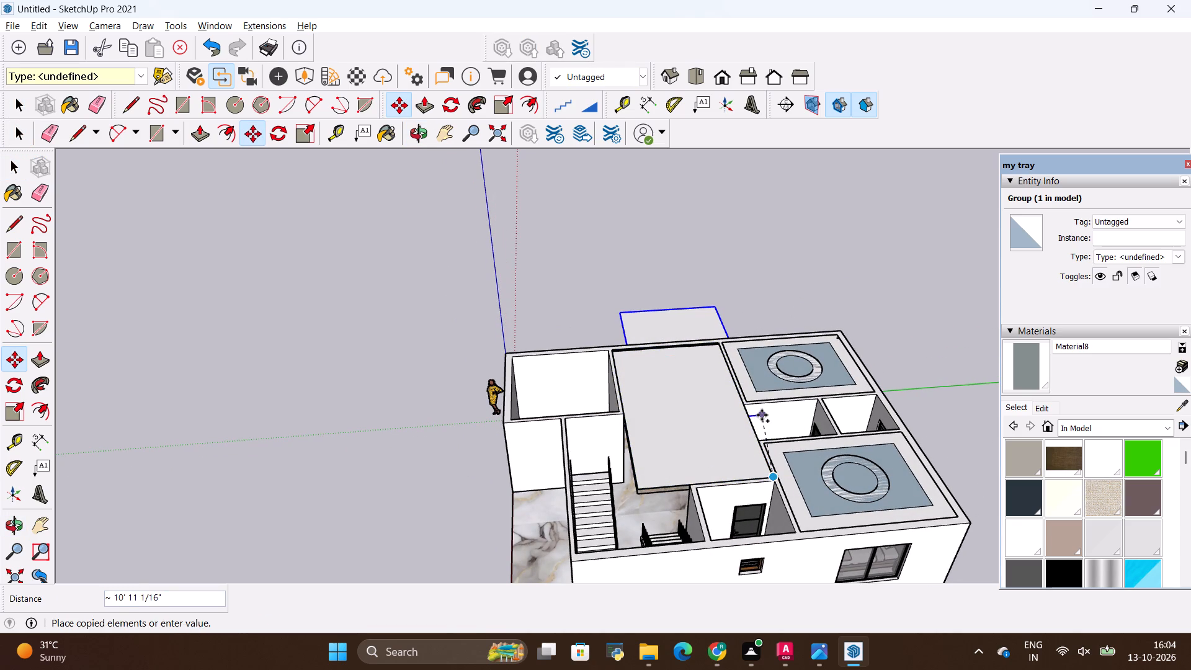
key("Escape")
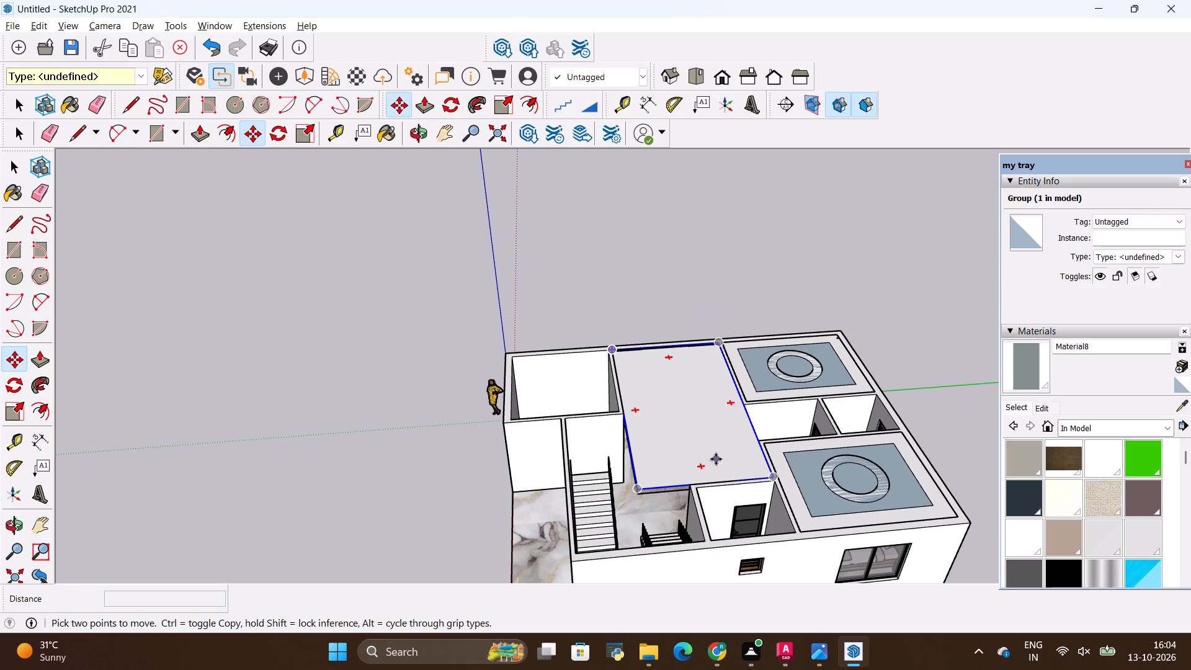
Move the living room ceiling panel group straight up about 25' 7" along the blue axis, clear of the house.
key("space")
left_click(425, 414)
left_click(695, 405)
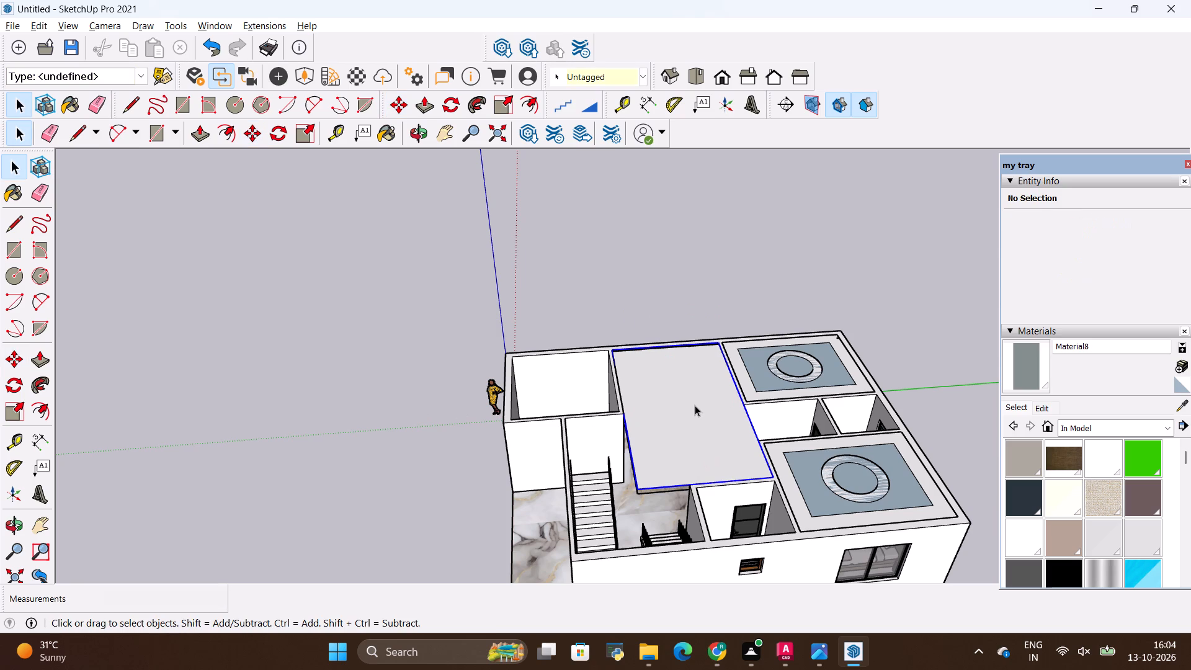
key("m")
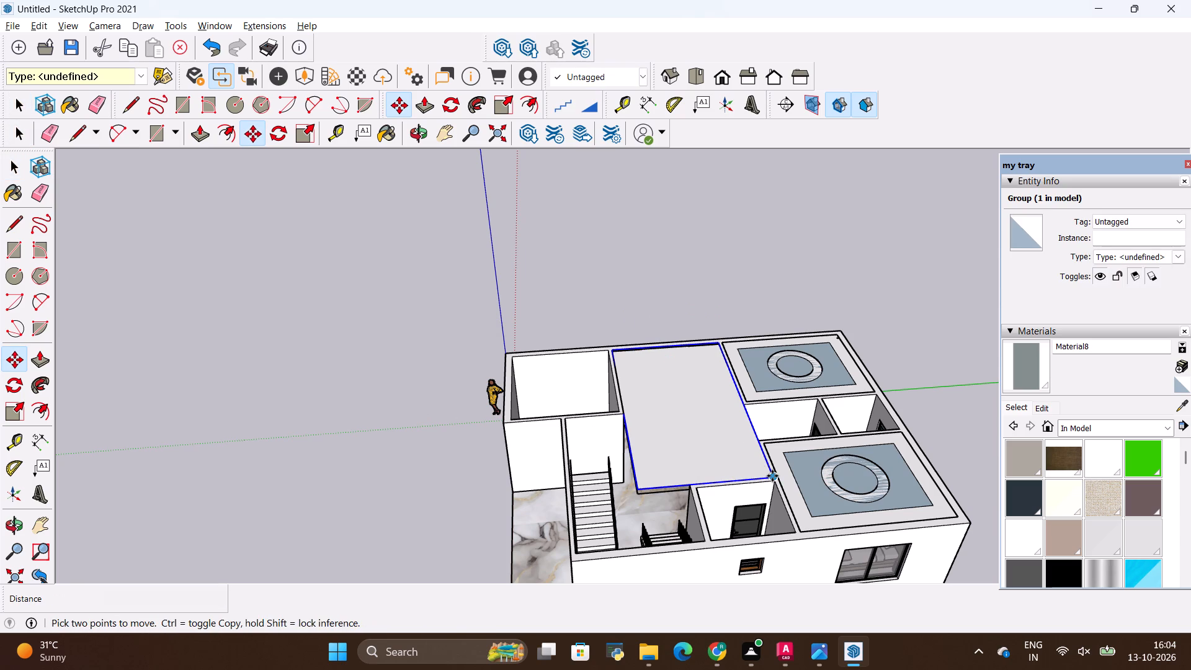
left_click(773, 476)
key("Up")
left_click(753, 212)
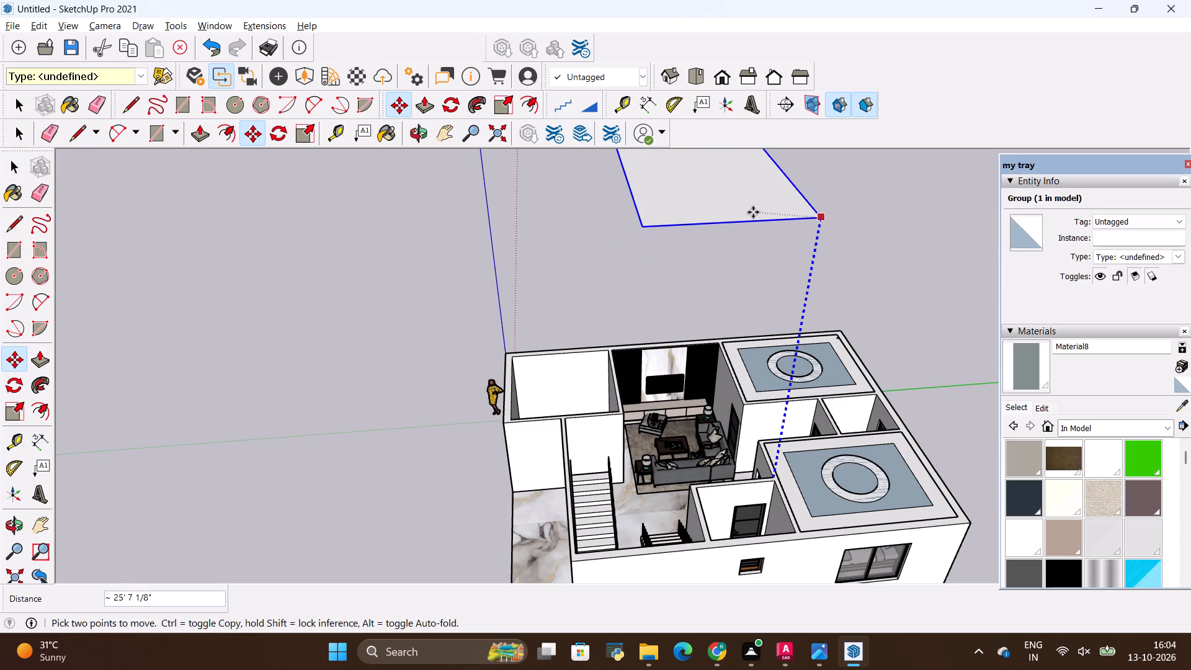
key("space")
left_click(342, 313)
Examine the underside of the raised living room ceiling panel from below.
scroll(515, 395, "down", 11)
middle_click_drag(535, 404, 536, 404)
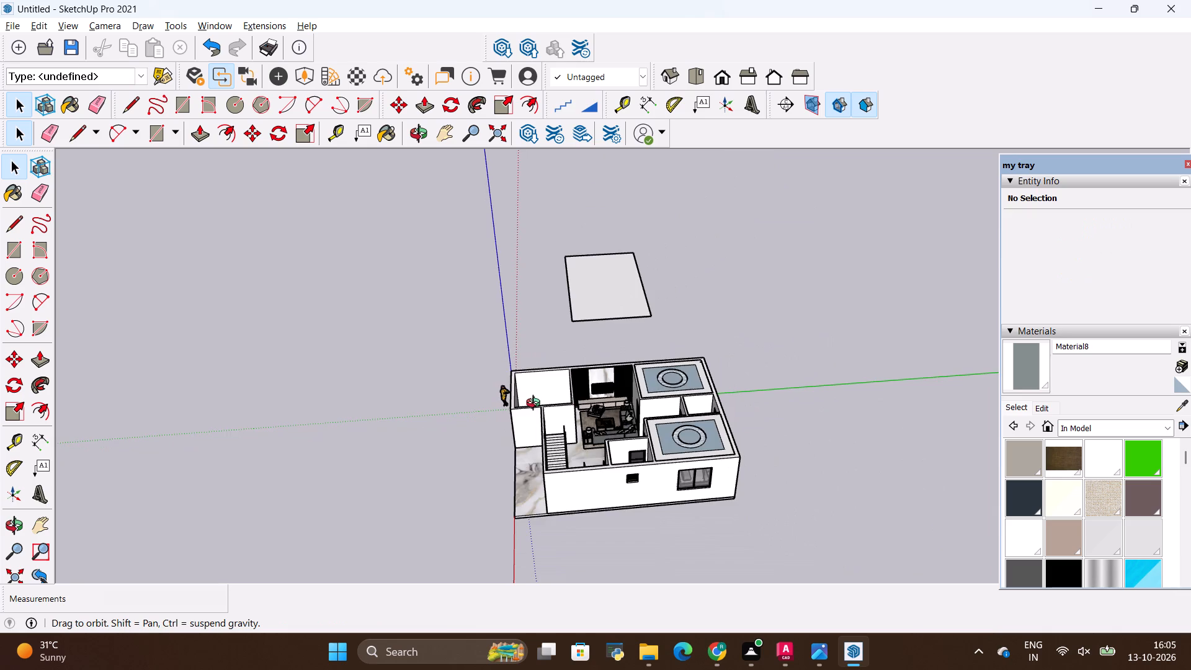
middle_click_drag(536, 404, 795, 203)
middle_click_drag(741, 241, 728, 175)
scroll(641, 173, "up", 2)
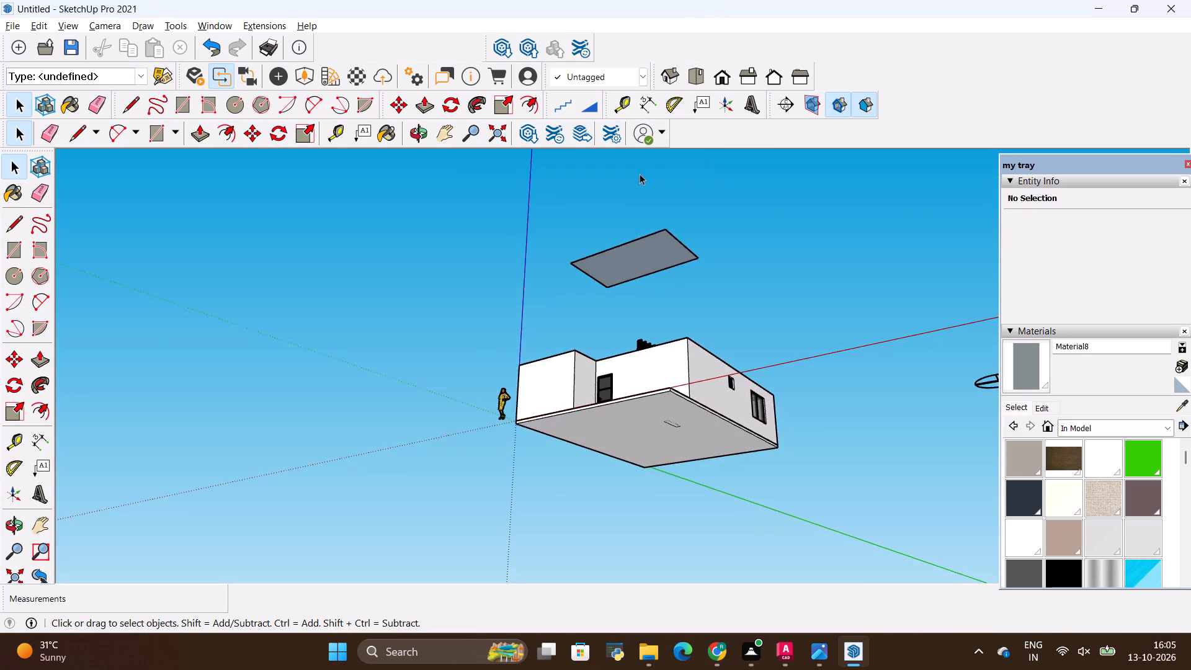
scroll(640, 174, "up", 7)
scroll(609, 266, "up", 9)
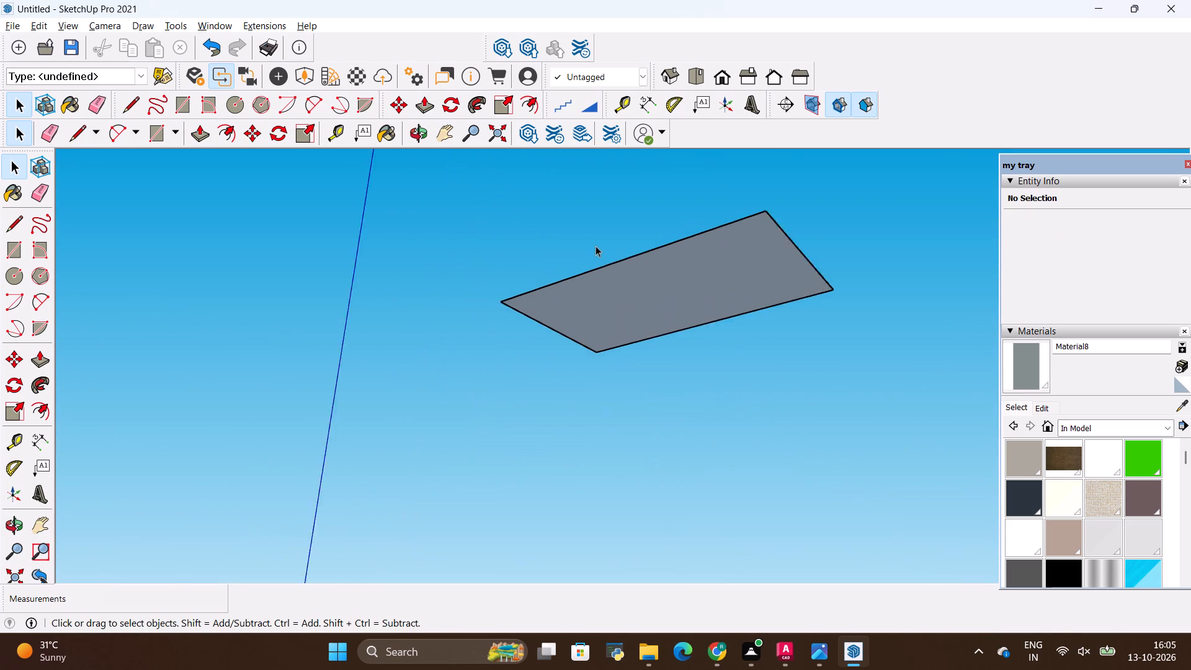
scroll(595, 246, "up", 2)
scroll(579, 387, "down", 4)
middle_click_drag(697, 287, 679, 251)
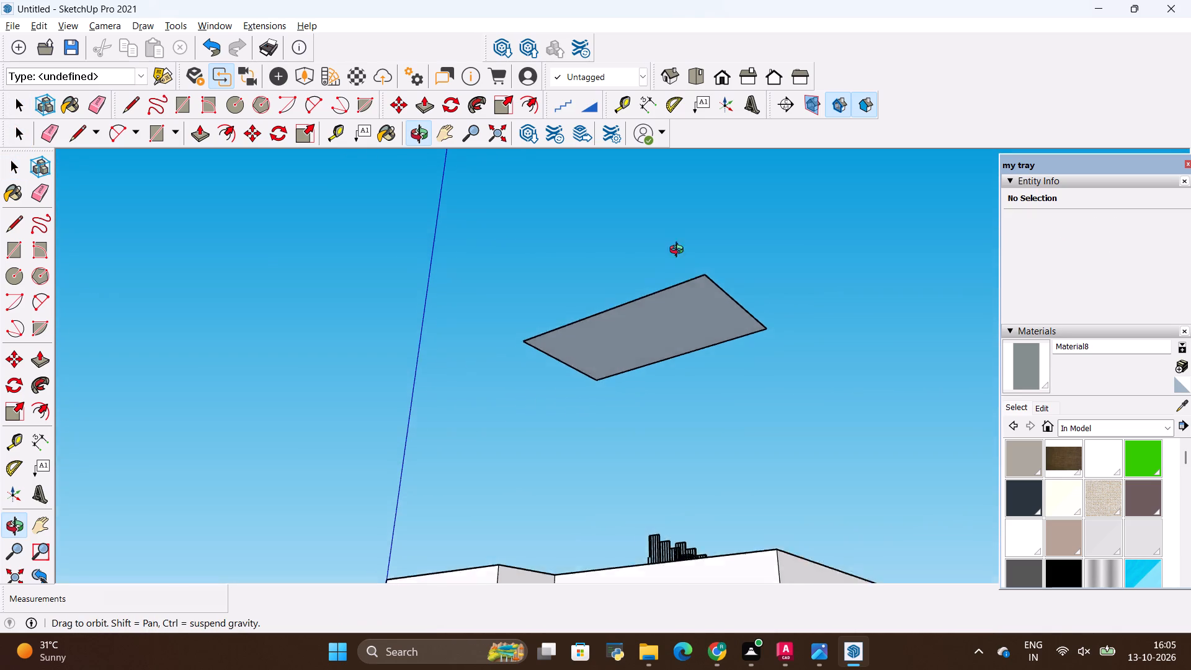
middle_click_drag(679, 251, 767, 224)
scroll(588, 216, "up", 1)
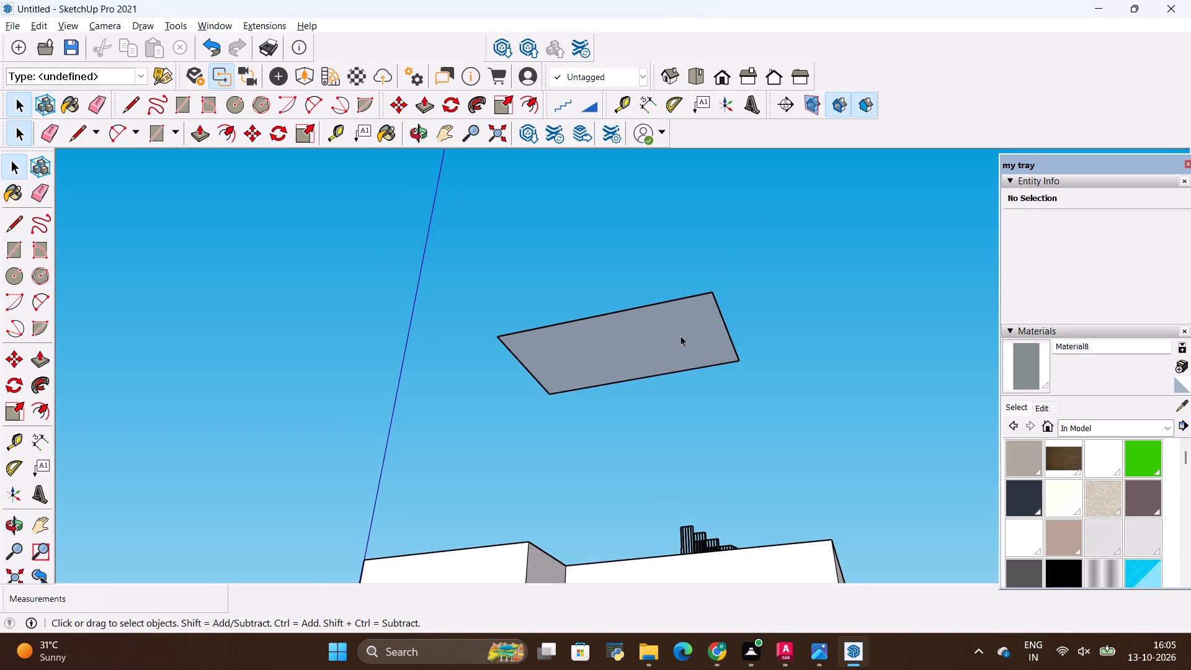
scroll(680, 336, "up", 1)
middle_click_drag(680, 335, 595, 241)
key("space")
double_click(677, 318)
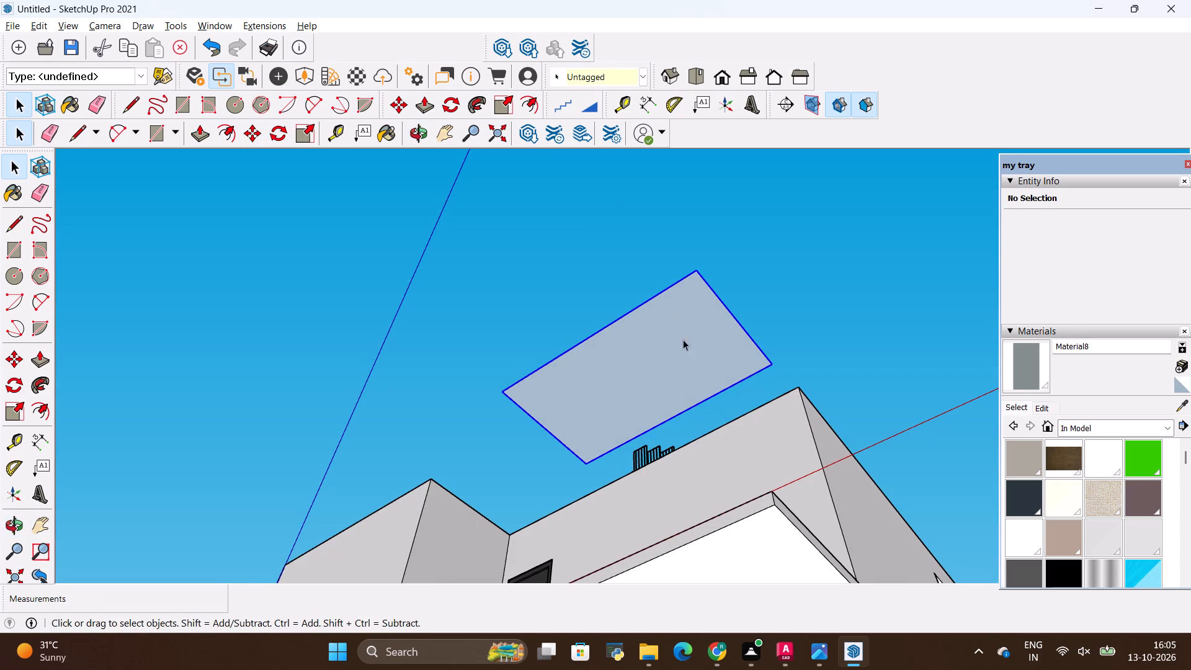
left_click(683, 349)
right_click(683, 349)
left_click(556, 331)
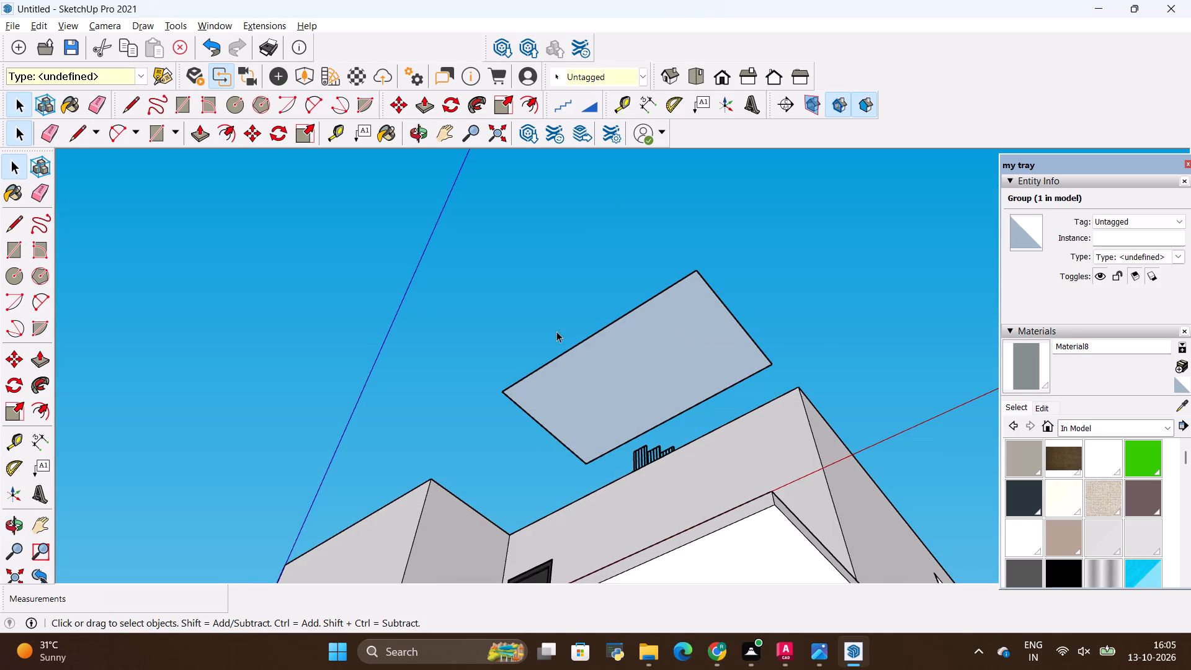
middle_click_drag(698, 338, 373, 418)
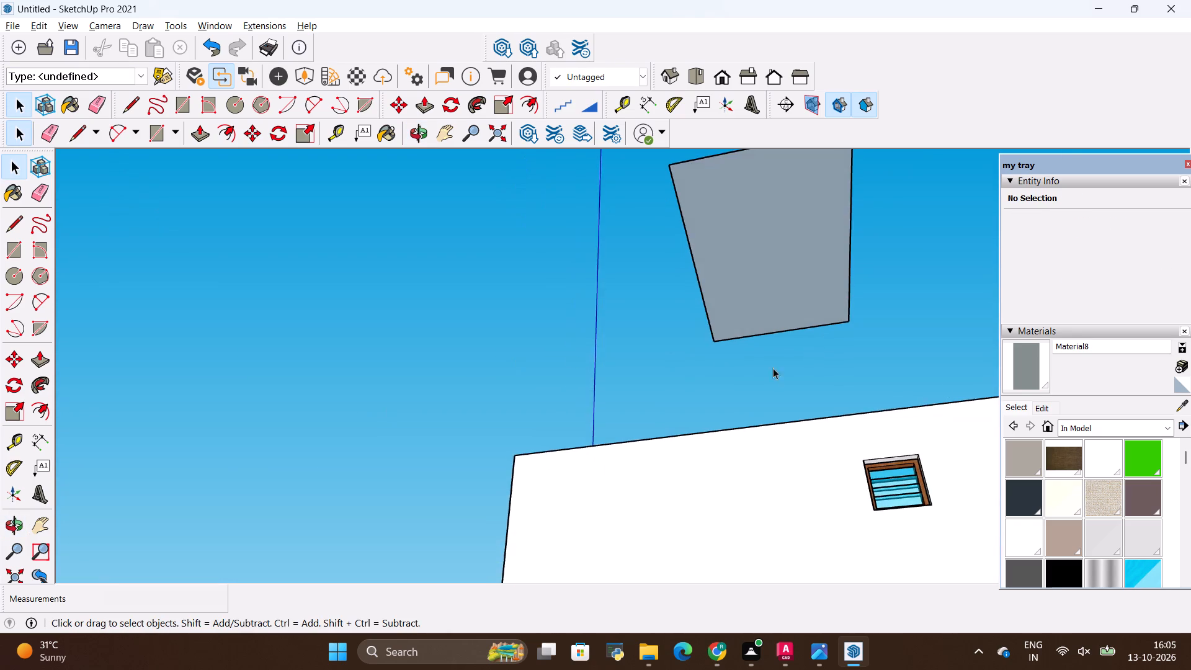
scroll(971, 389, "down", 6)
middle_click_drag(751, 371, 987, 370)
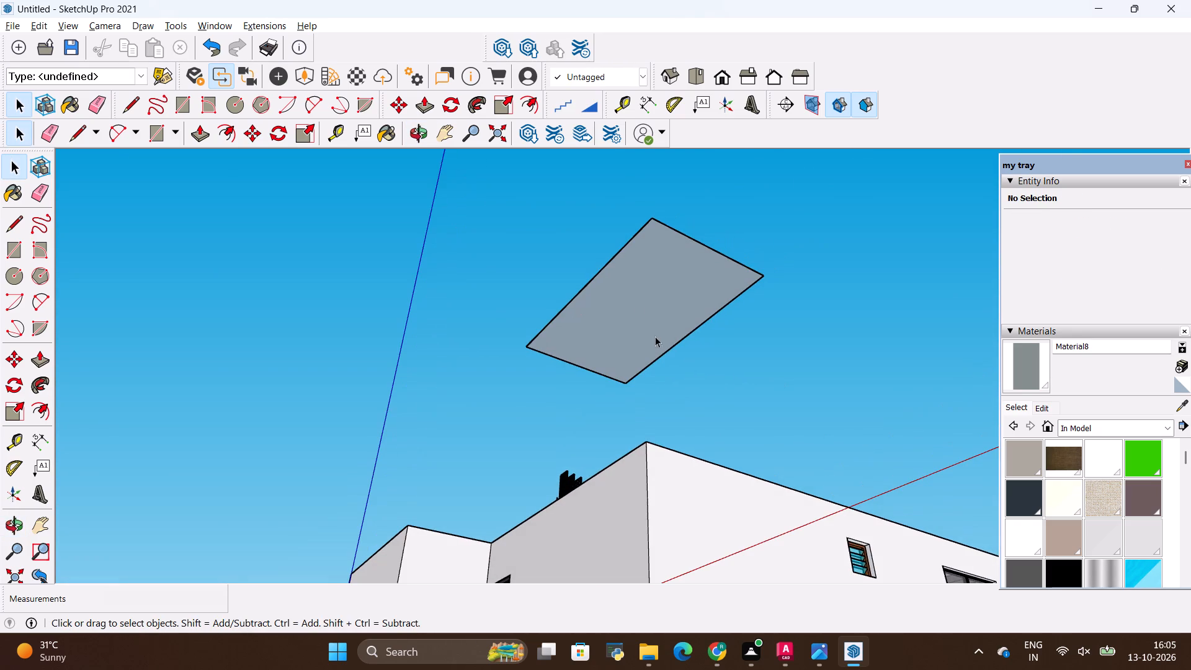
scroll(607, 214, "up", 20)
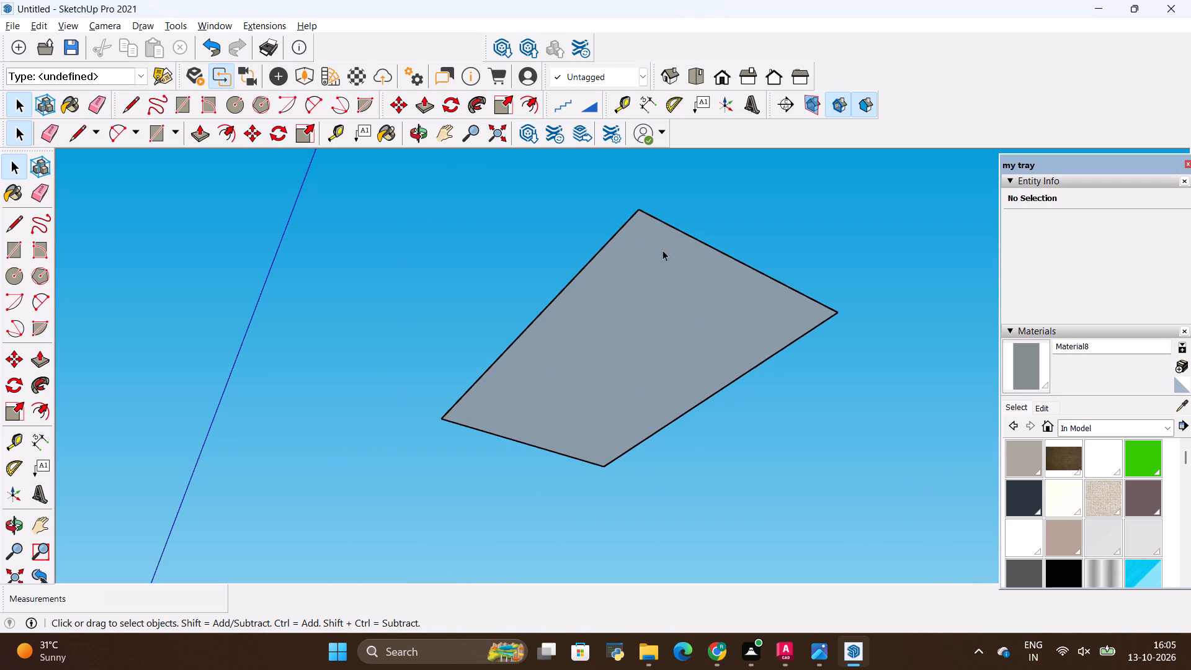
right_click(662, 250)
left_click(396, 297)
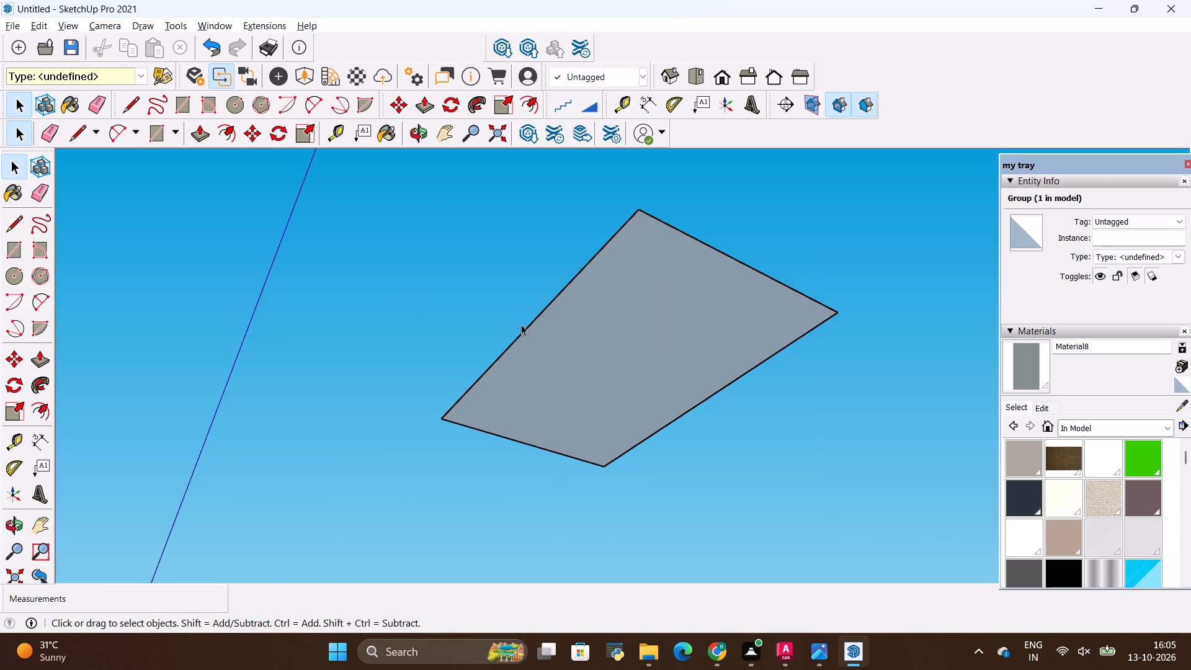
Reverse the face inside the raised living room ceiling panel group, and leave the group.
left_click(691, 355)
double_click(646, 359)
right_click(651, 355)
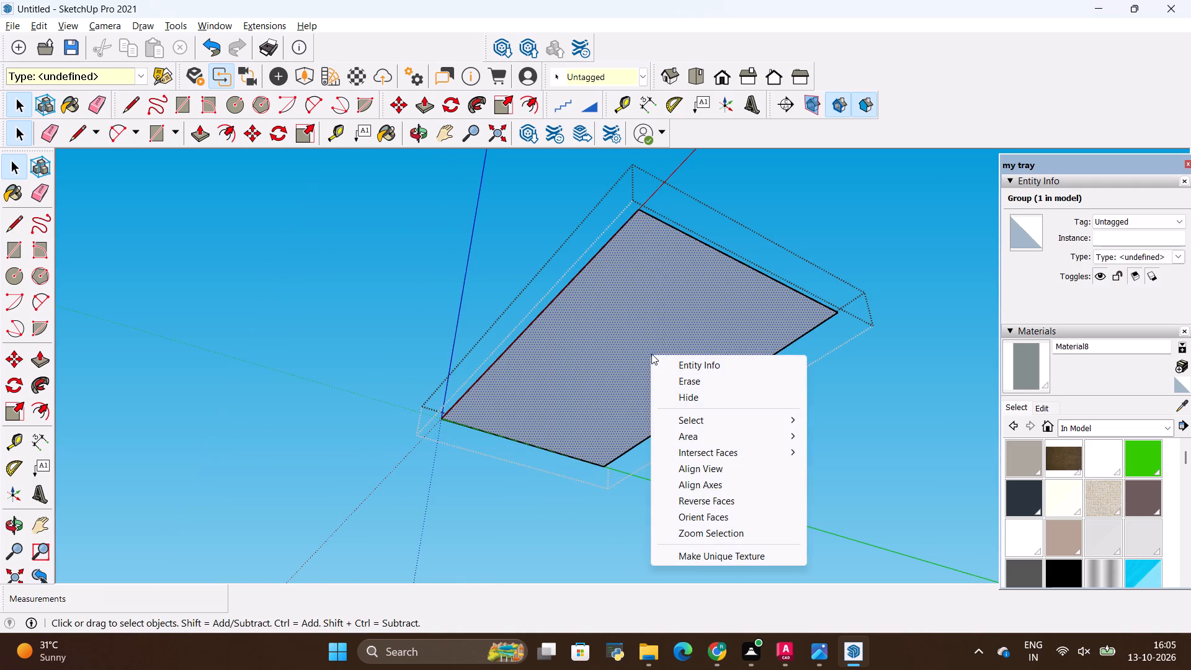
left_click(703, 499)
key("space")
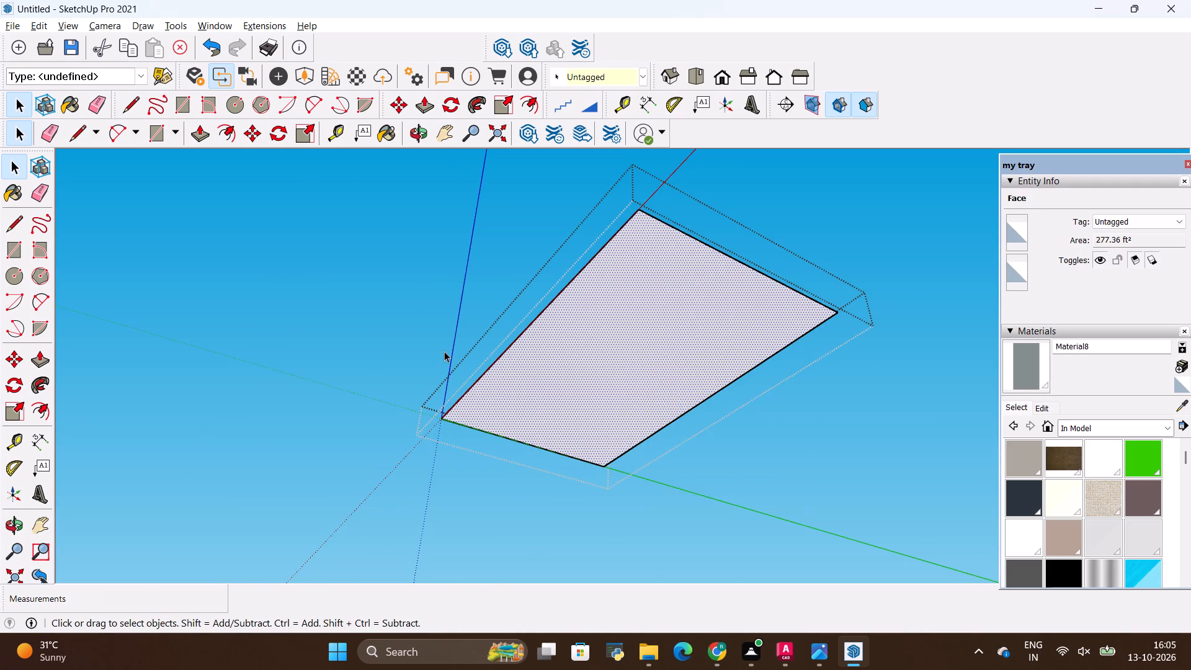
left_click(444, 351)
middle_click_drag(661, 342, 488, 514)
scroll(746, 460, "down", 3)
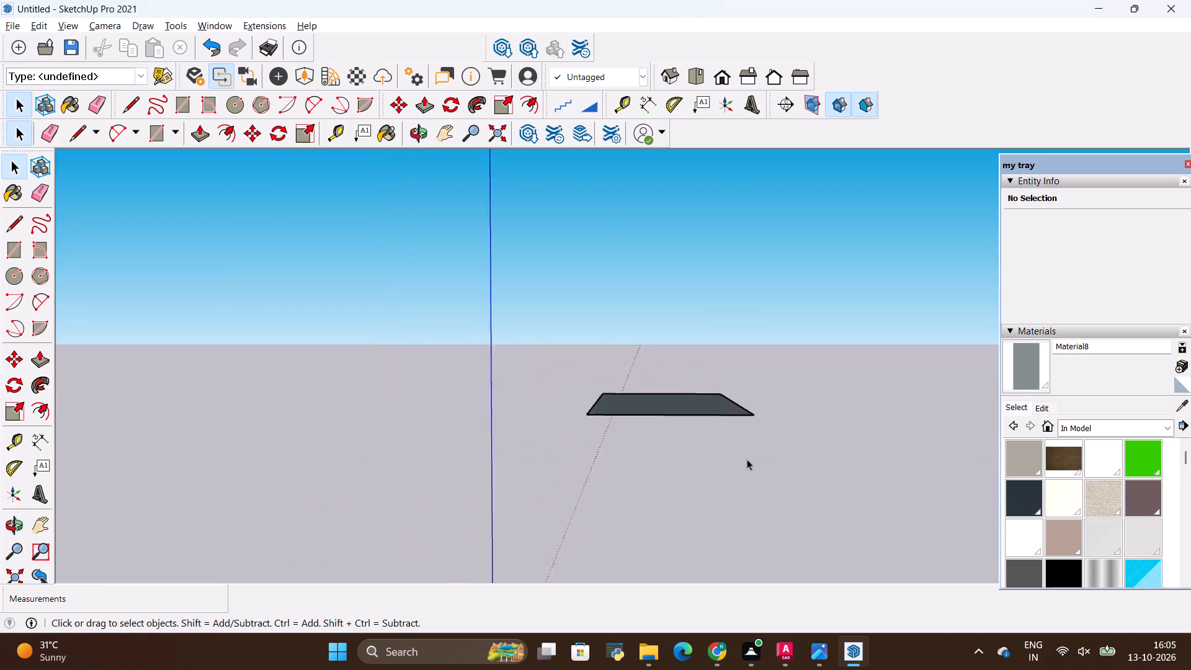
scroll(747, 459, "down", 2)
scroll(757, 452, "down", 19)
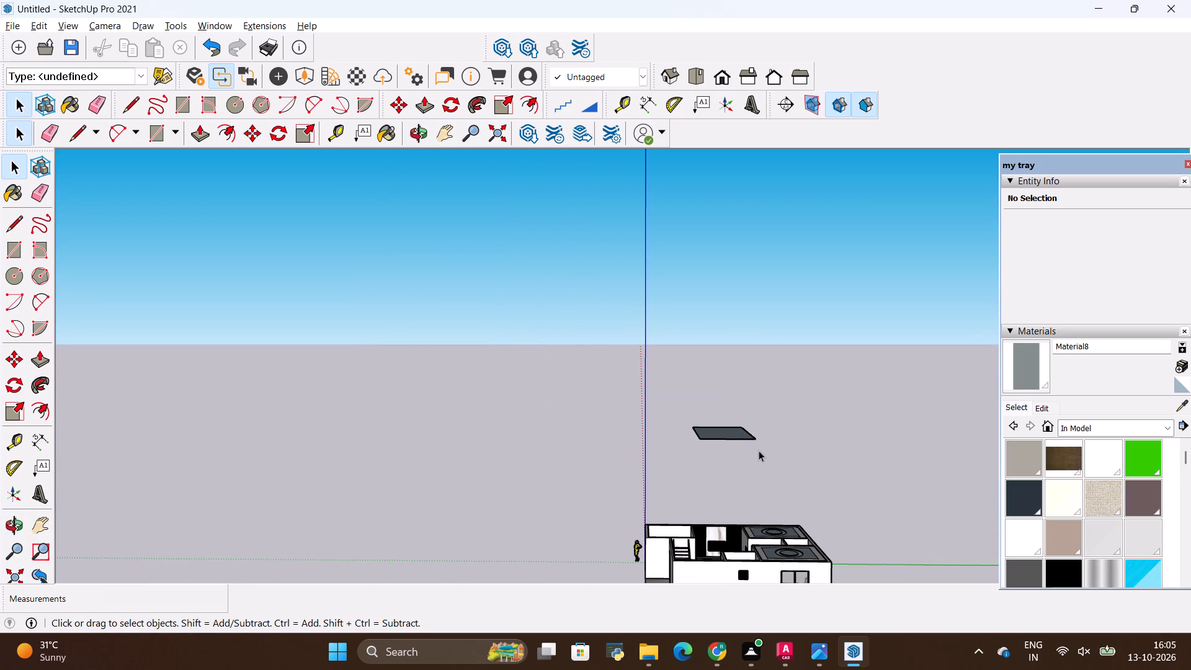
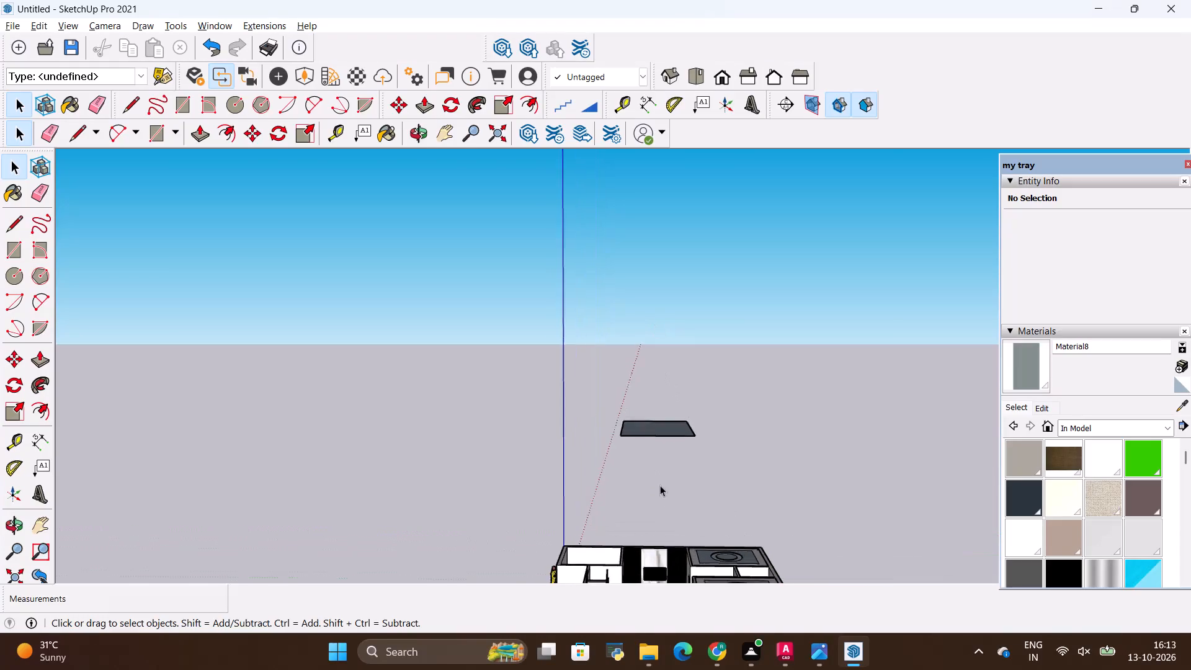
Inside the raised living room ceiling panel group, offset the outline of its underside face 18" inward.
middle_click_drag(671, 516, 497, 278)
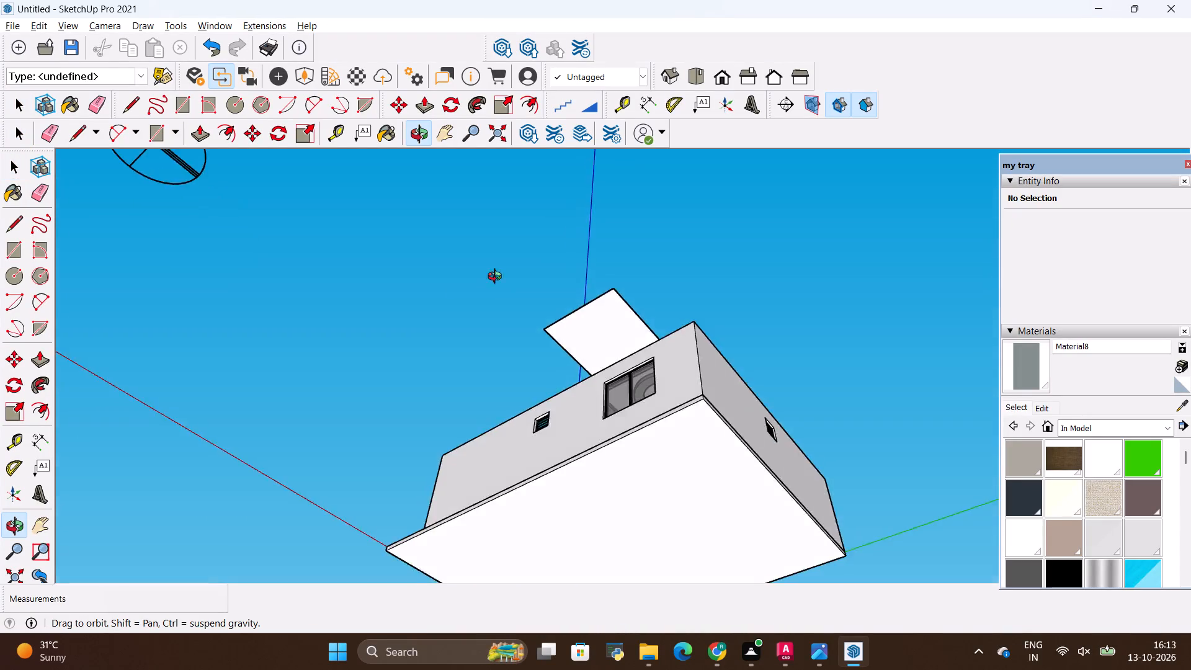
middle_click_drag(497, 278, 364, 379)
middle_click_drag(364, 375, 365, 344)
scroll(575, 360, "up", 8)
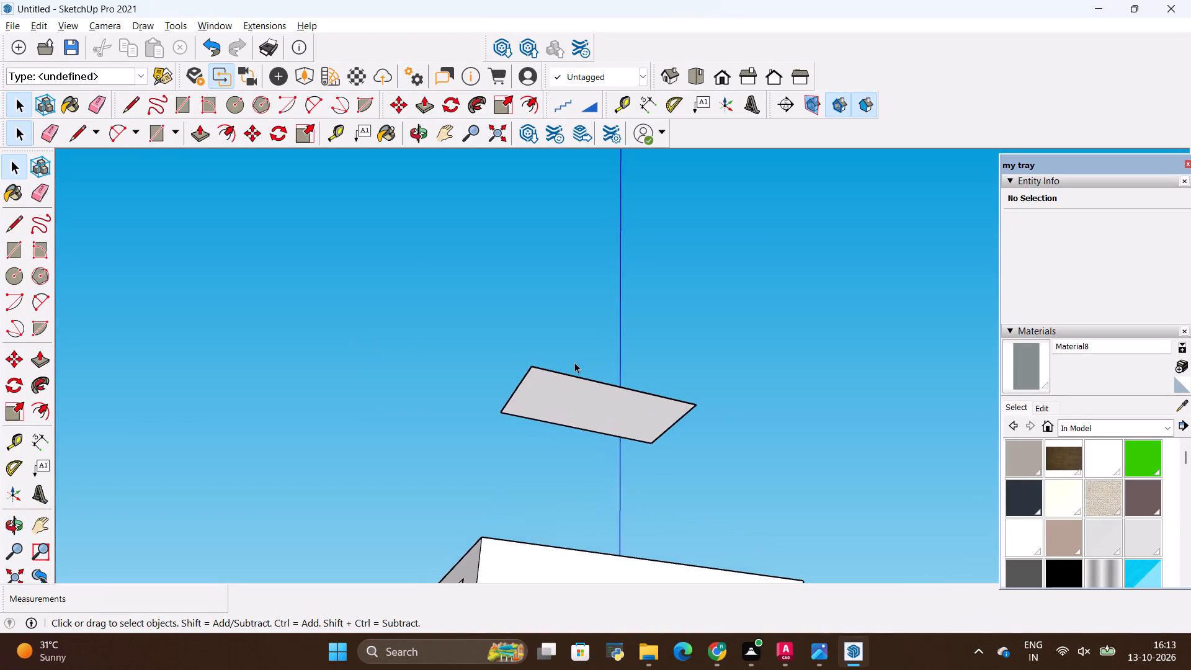
middle_click_drag(615, 419, 471, 365)
scroll(750, 435, "up", 9)
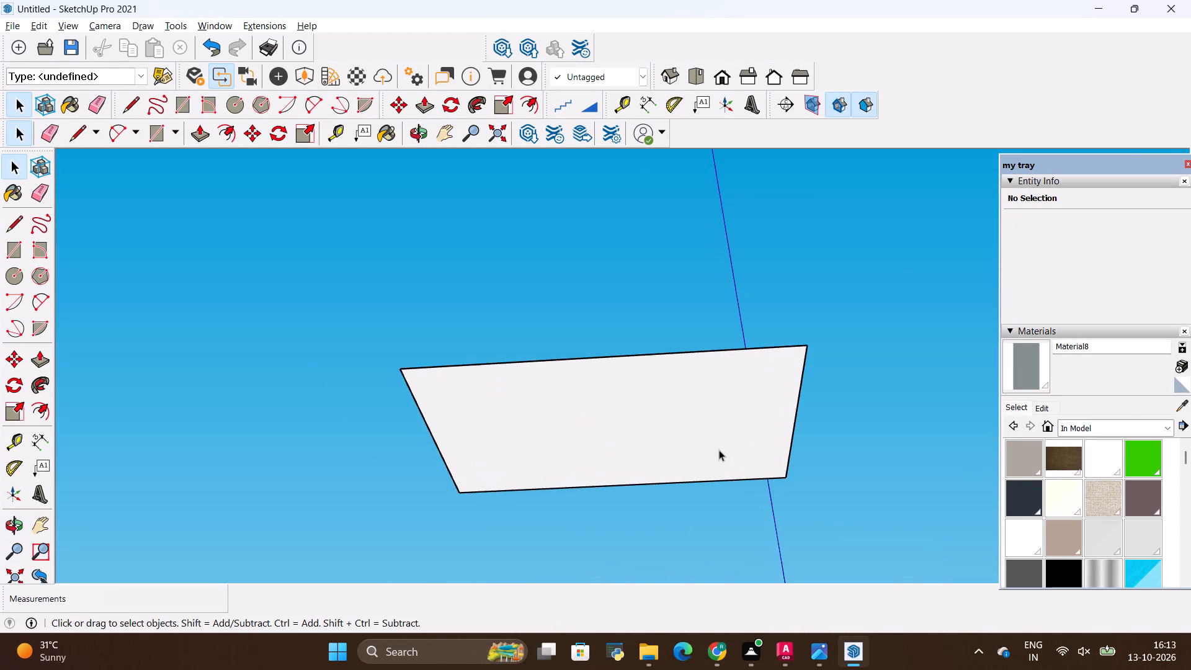
left_click(688, 437)
double_click(688, 437)
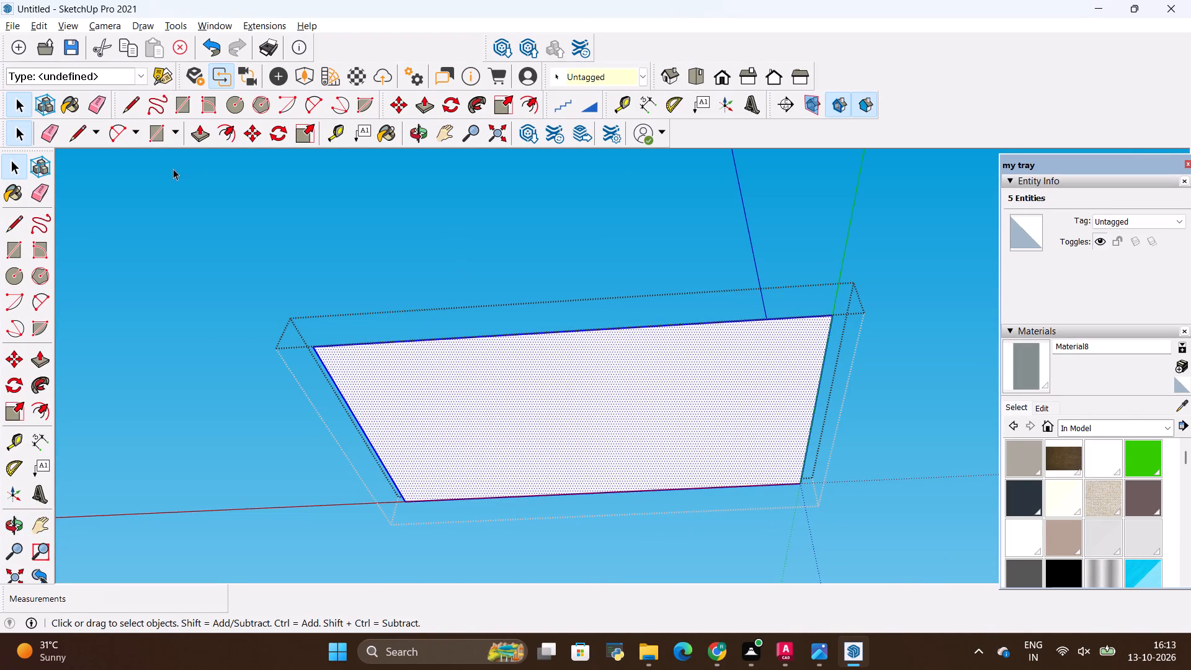
left_click(526, 104)
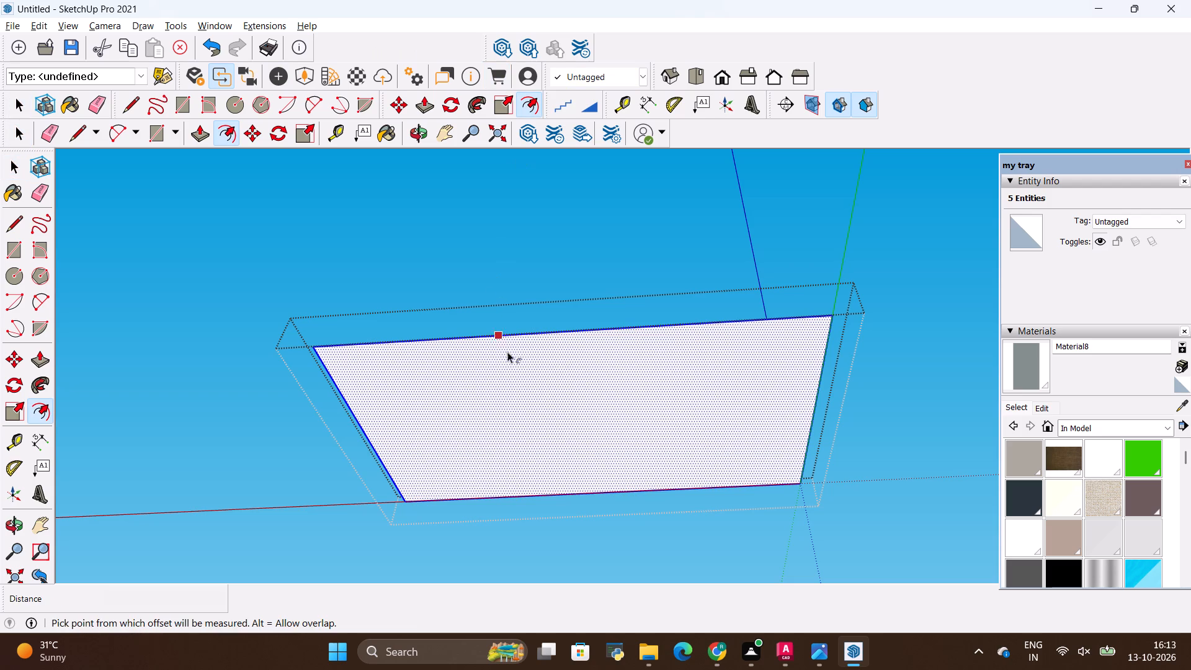
left_click(523, 368)
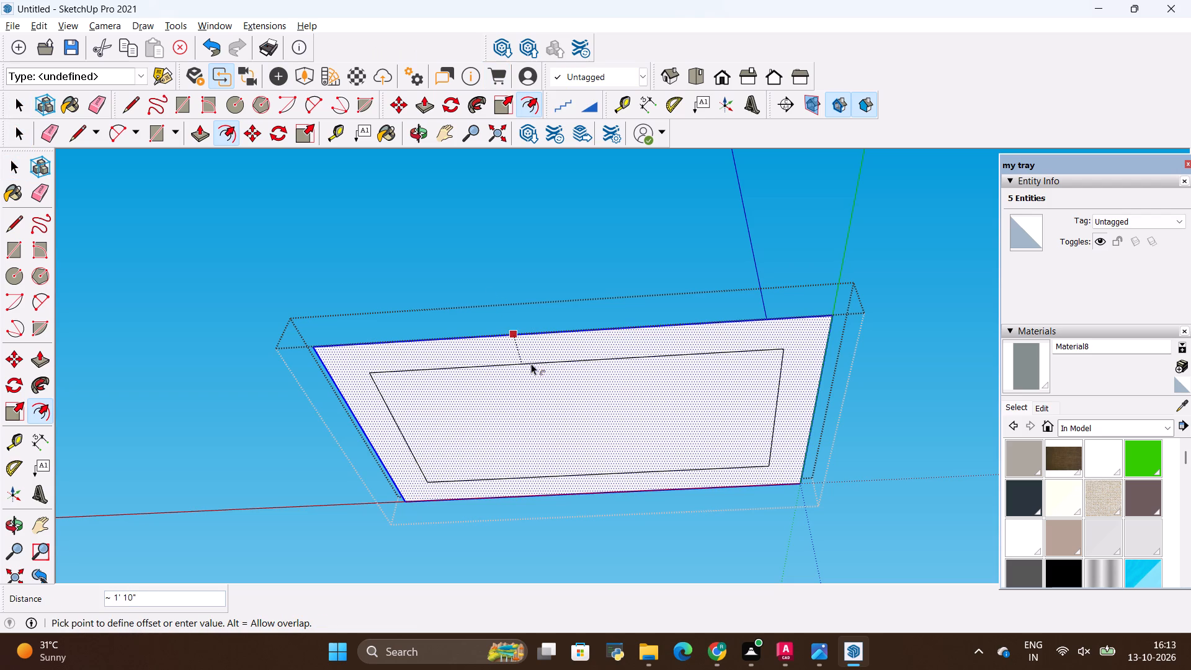
key("BackSpace")
type("18")
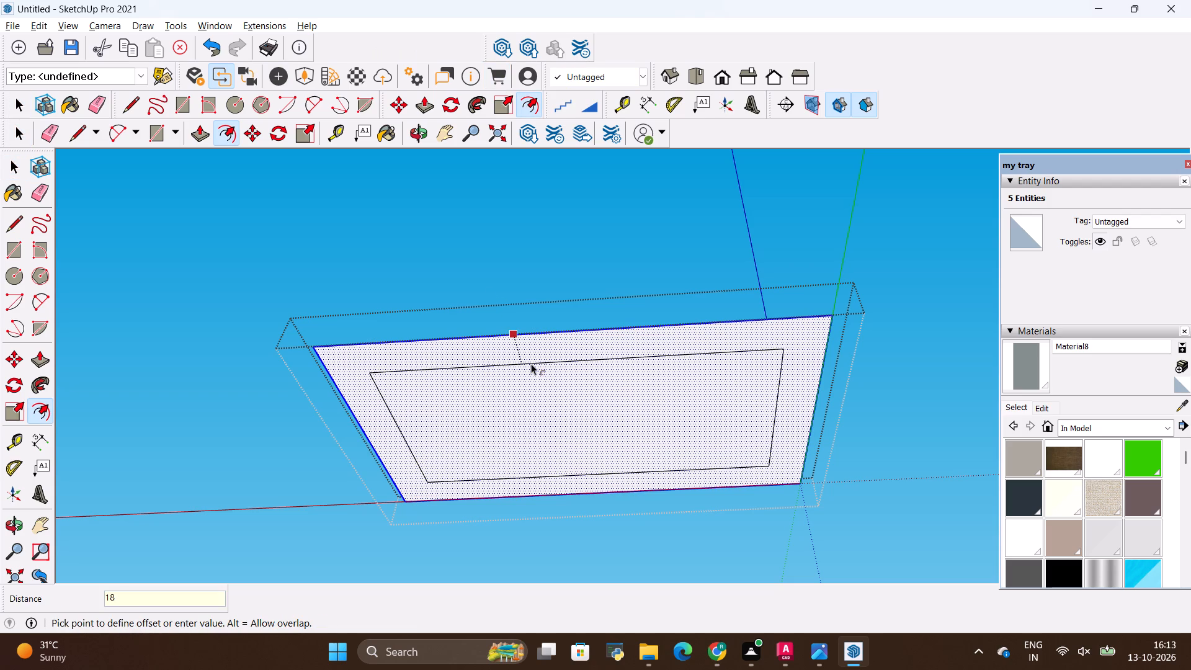
key("shift+quotedbl")
key("Return")
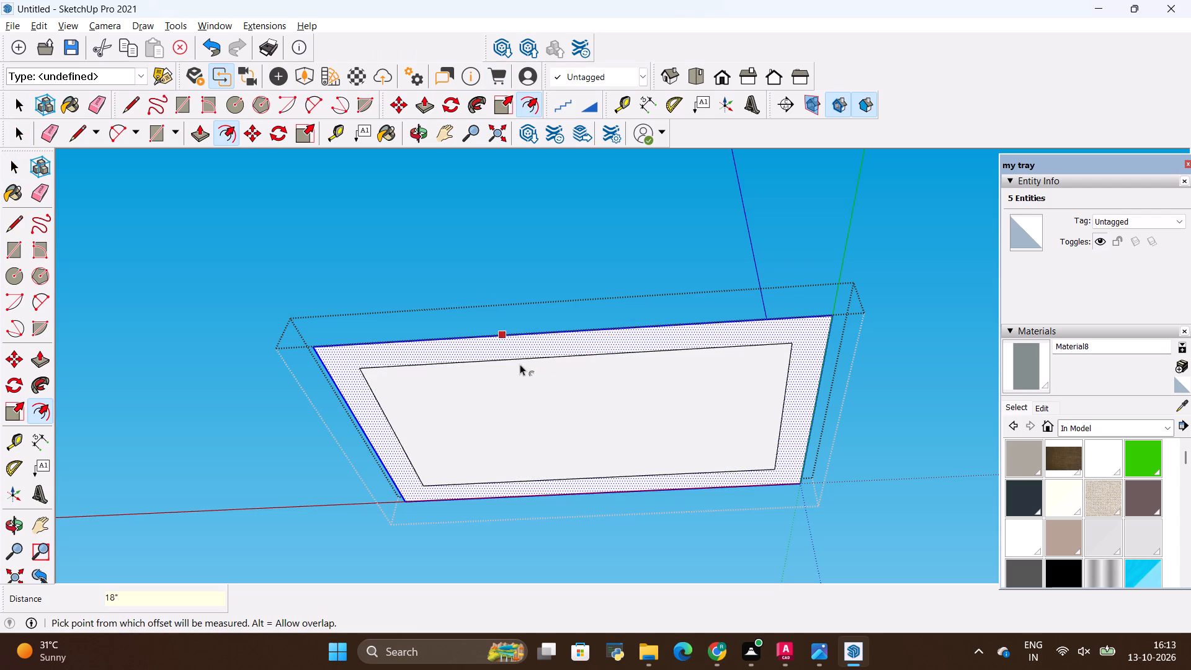
key("Escape")
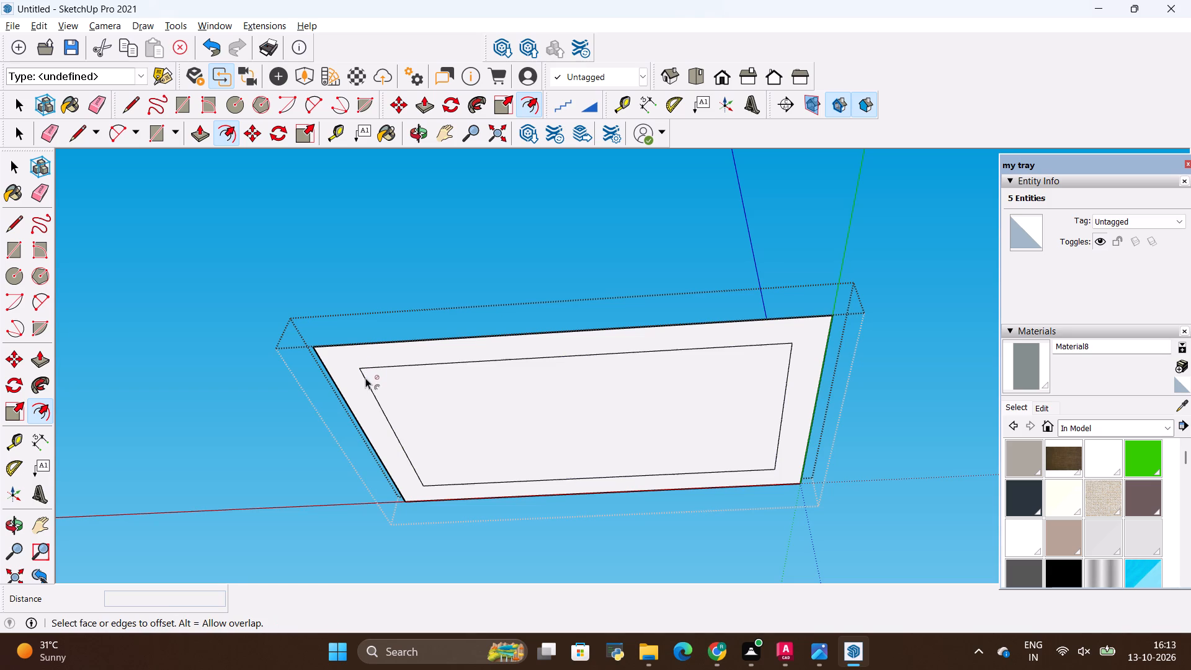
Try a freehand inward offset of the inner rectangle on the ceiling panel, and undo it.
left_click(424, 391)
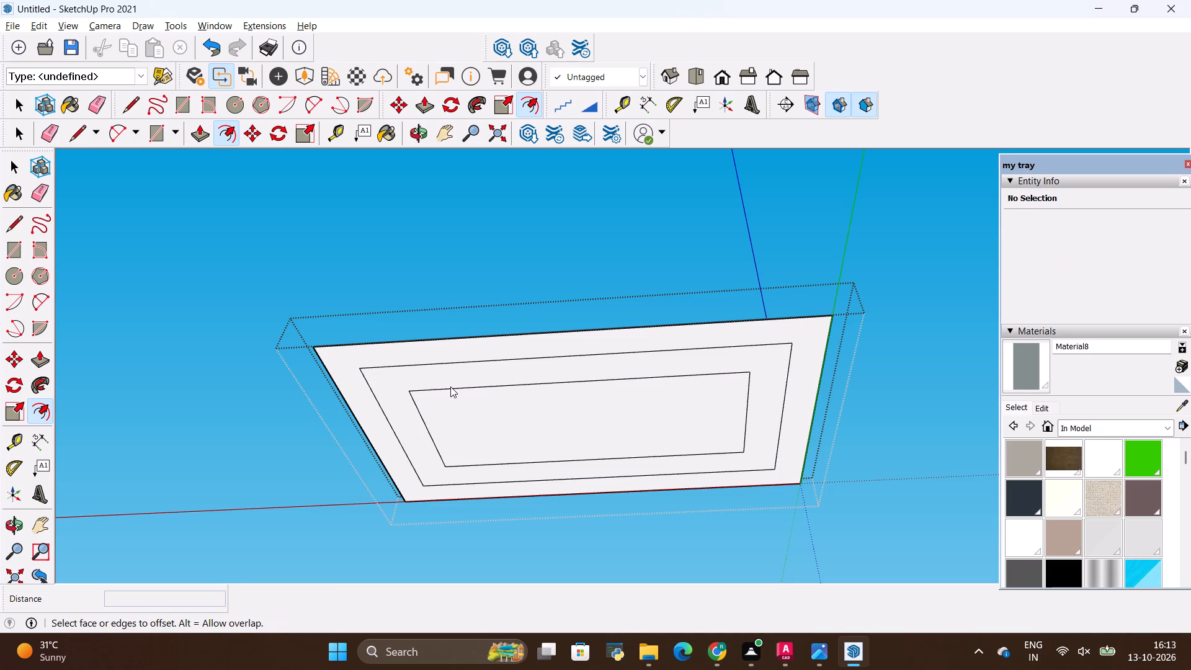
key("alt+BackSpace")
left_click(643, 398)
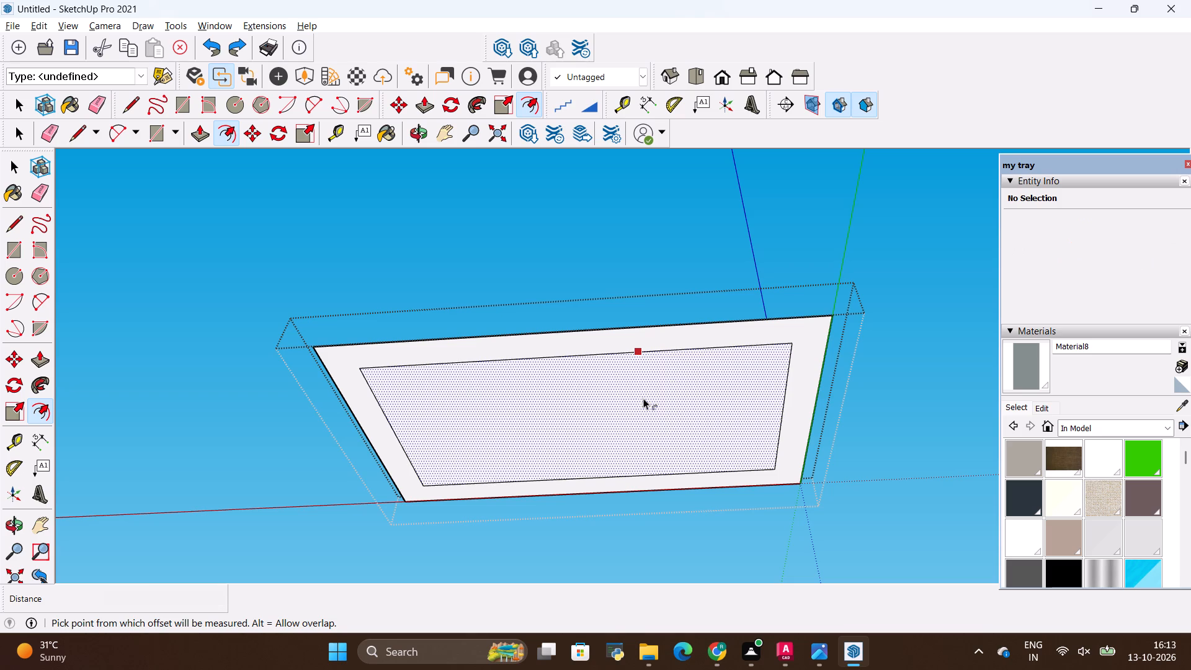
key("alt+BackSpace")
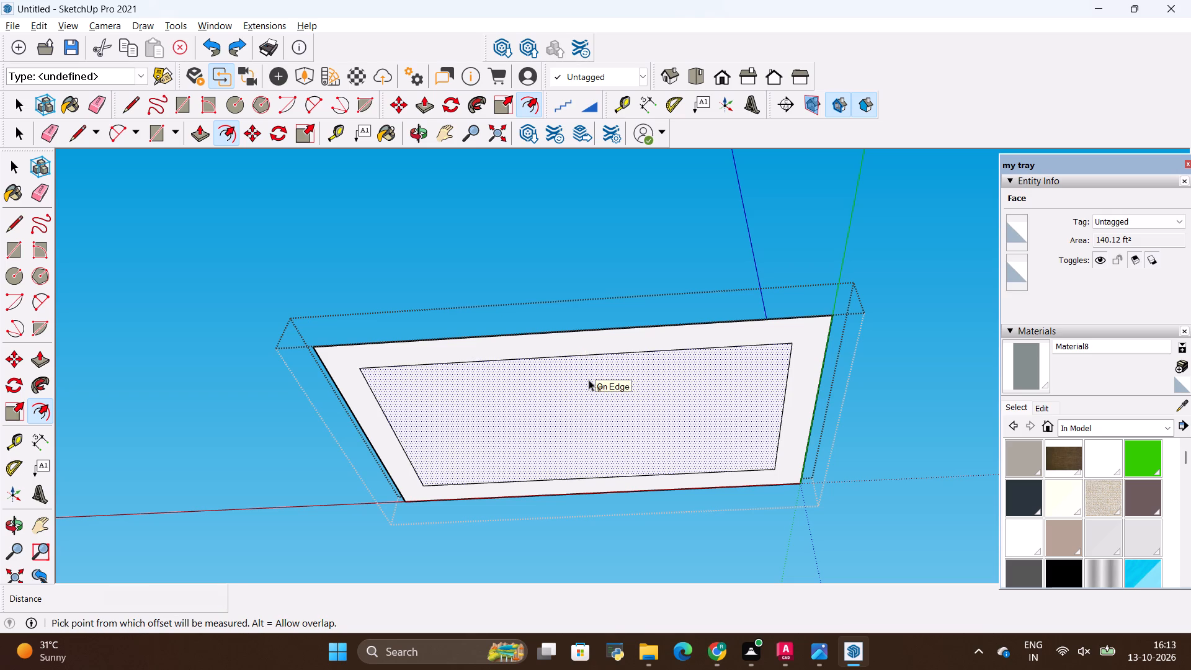
Offset the inner rectangle of the ceiling panel 1' further inward.
left_click(667, 393)
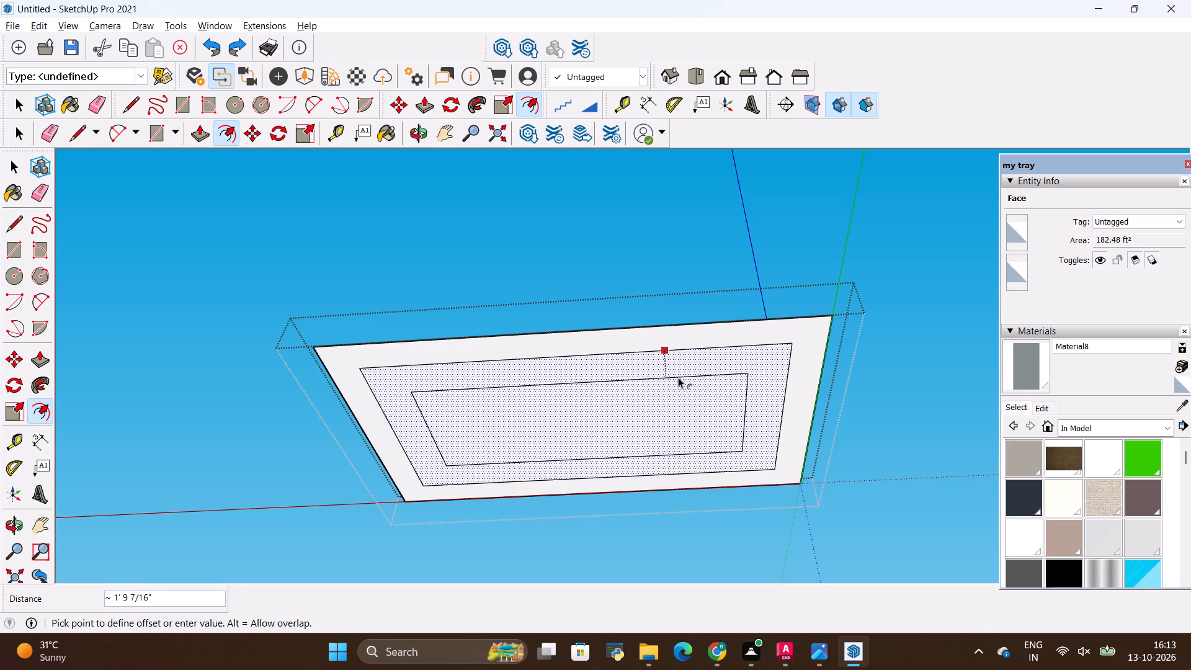
key("BackSpace")
type("1'")
key("Return")
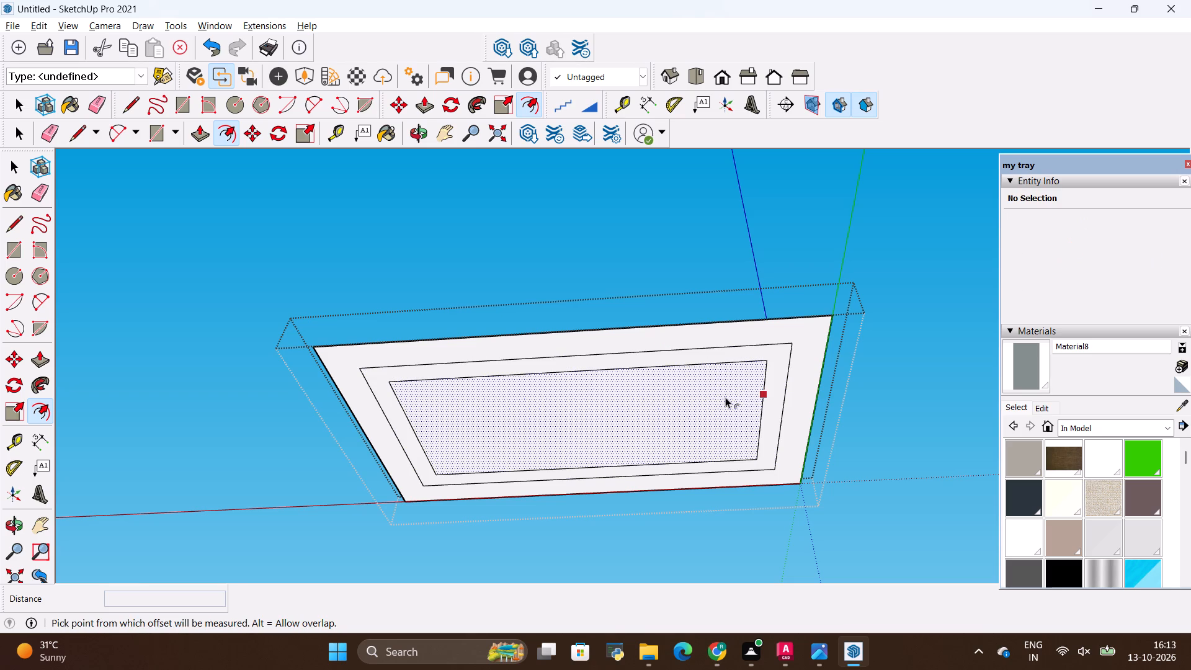
Offset the innermost rectangle of the ceiling panel another 18" inward.
left_click(719, 395)
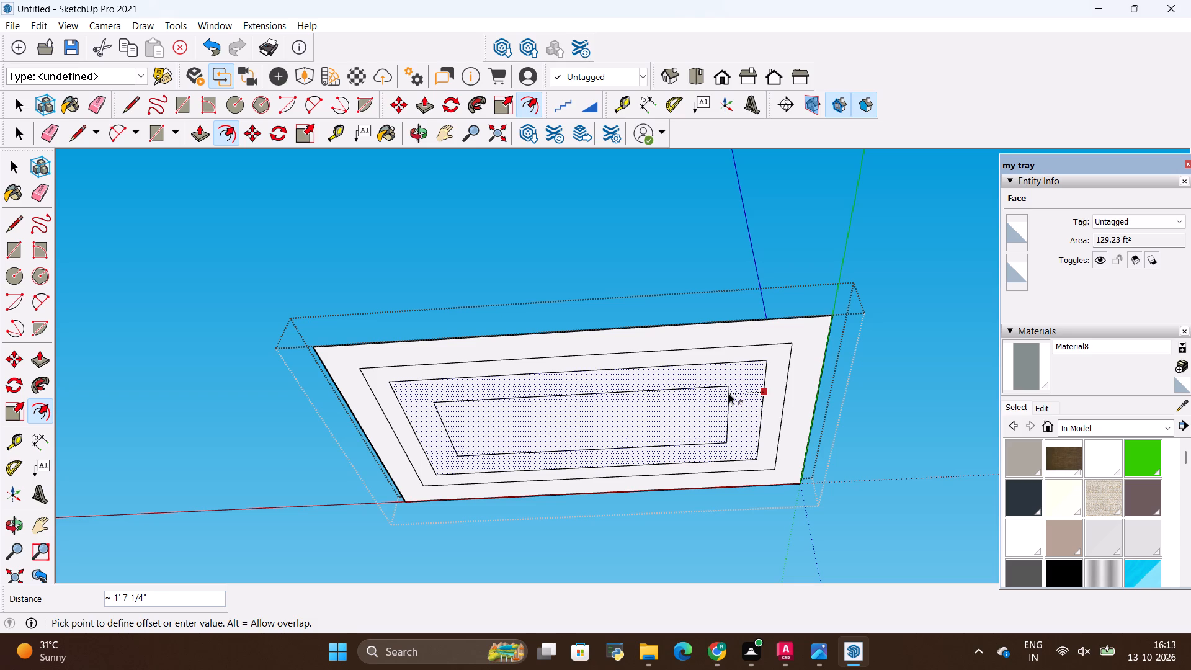
key("BackSpace")
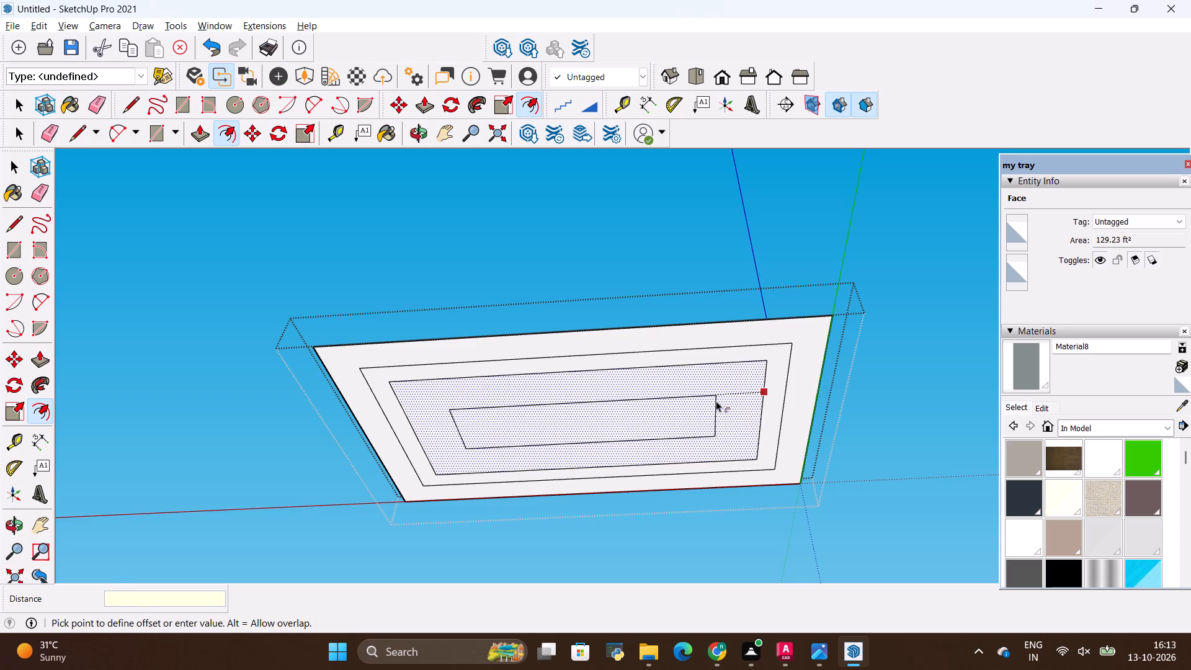
type("18")
key("shift+quotedbl")
key("Return")
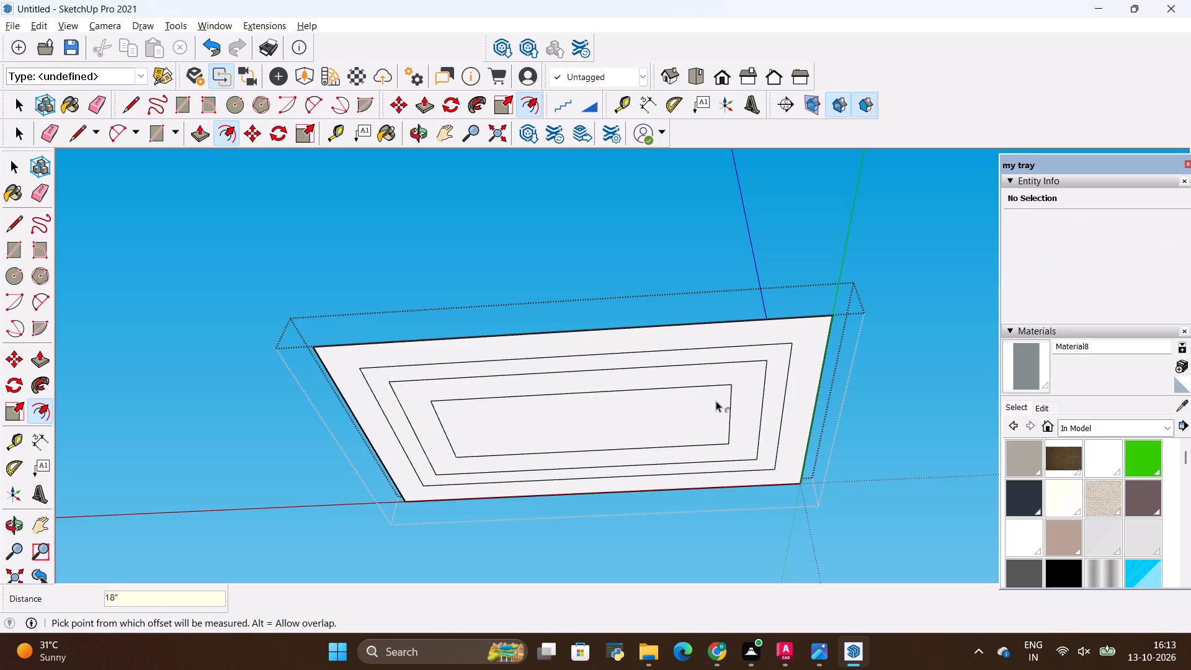
key("Escape")
Push/Pull the outermost border of the ceiling panel 5" downward.
scroll(681, 404, "down", 2)
key("space")
left_click(694, 372)
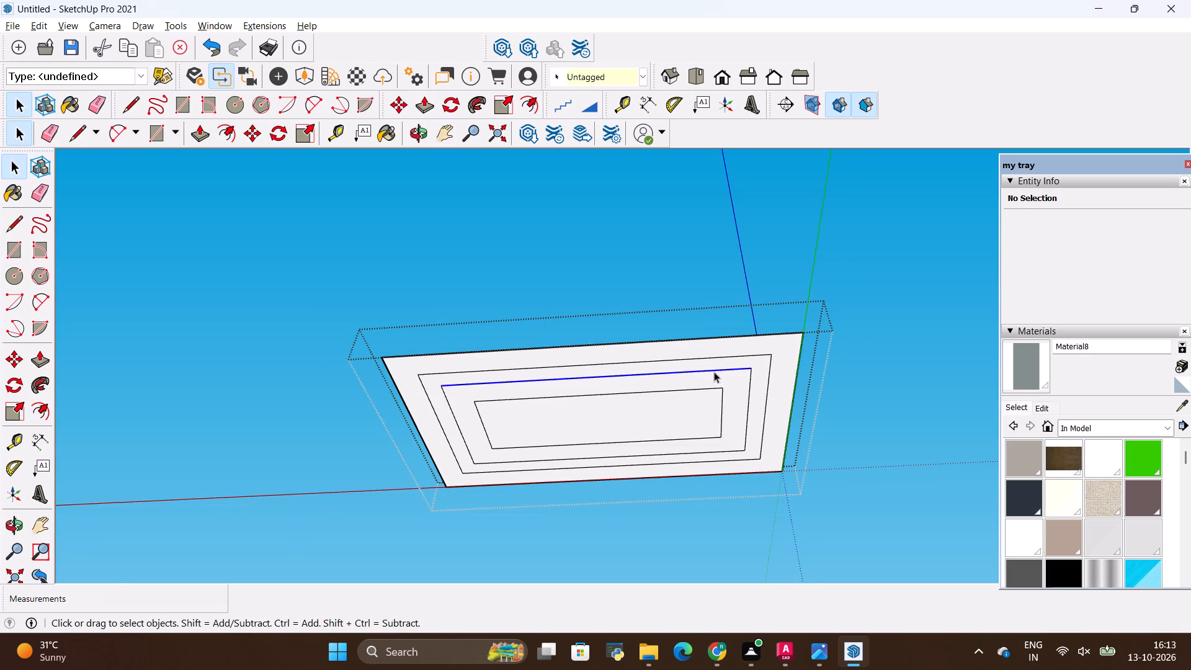
scroll(751, 368, "up", 3)
key("p")
left_click(799, 378)
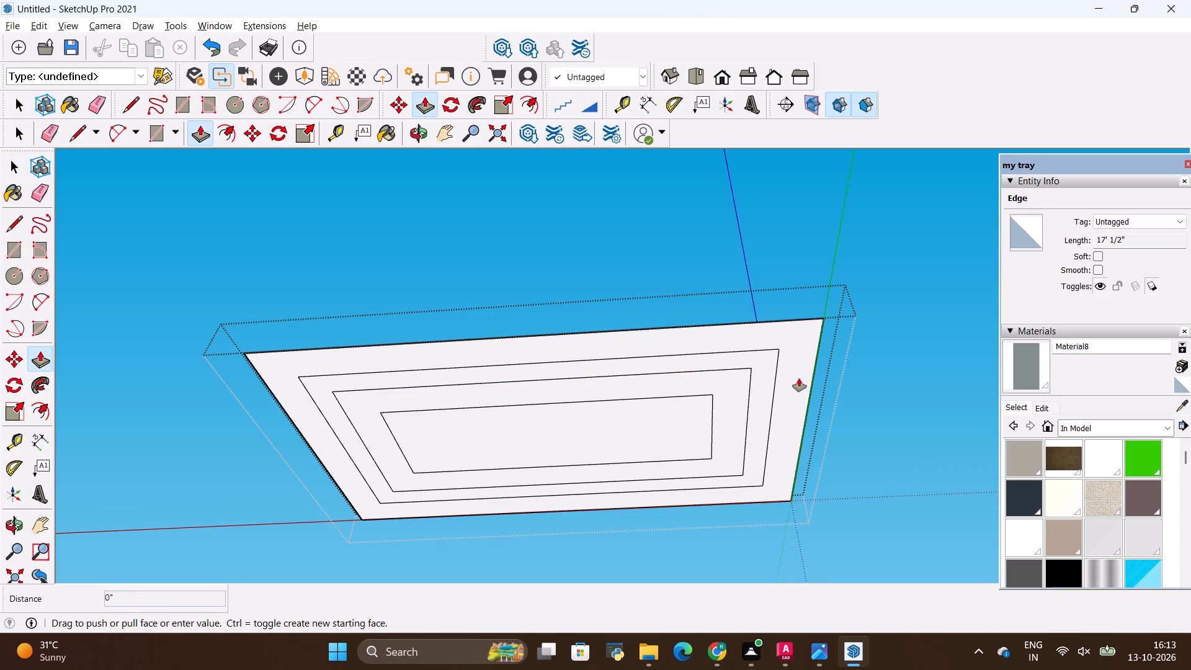
key("BackSpace")
key("5")
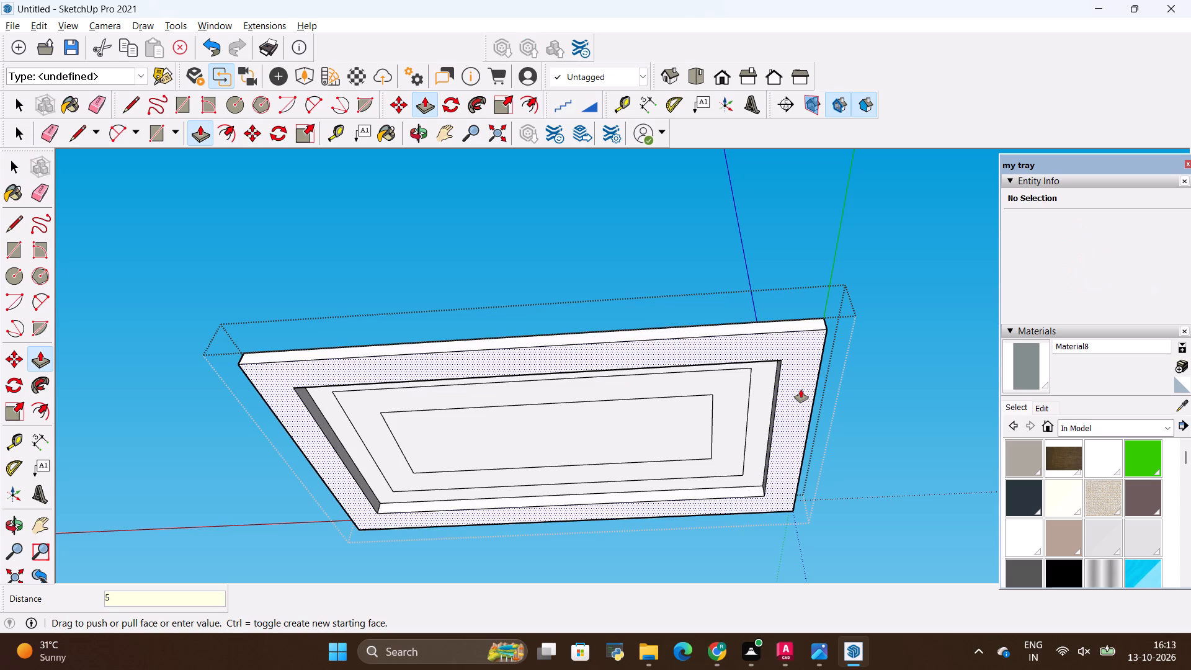
key("shift+quotedbl")
key("Return")
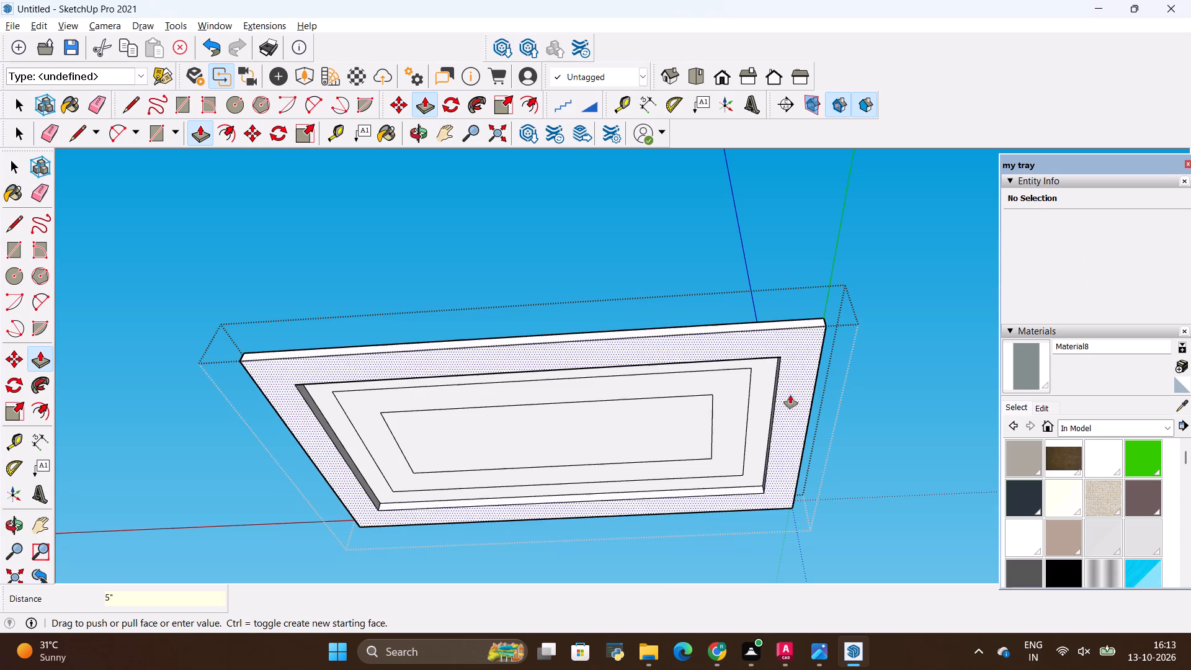
Push/Pull the ring around the central rectangle level with the lowered outer border, and leave the panel group.
left_click(735, 406)
left_click(796, 405)
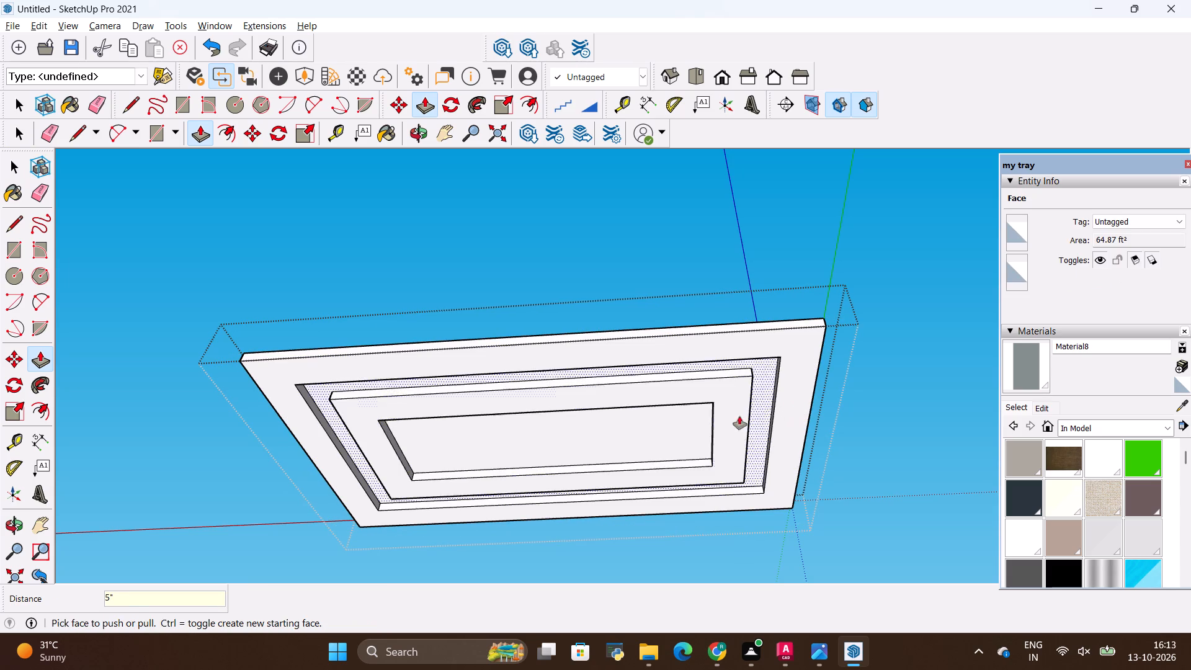
key("space")
left_click(452, 256)
scroll(561, 266, "down", 4)
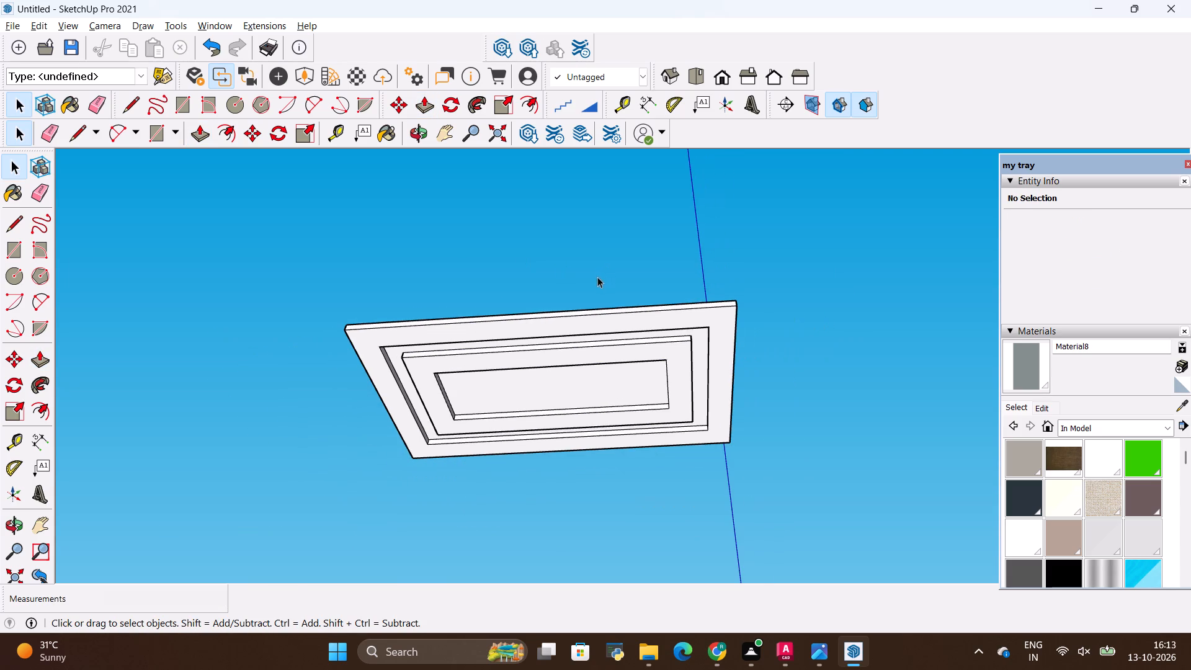
Create a new material using the plain olive-beige texture image 6662e4a32bc4a6e96d2b7ebf6ccdfb2c from the all materials folder.
left_click(1180, 367)
left_click(674, 372)
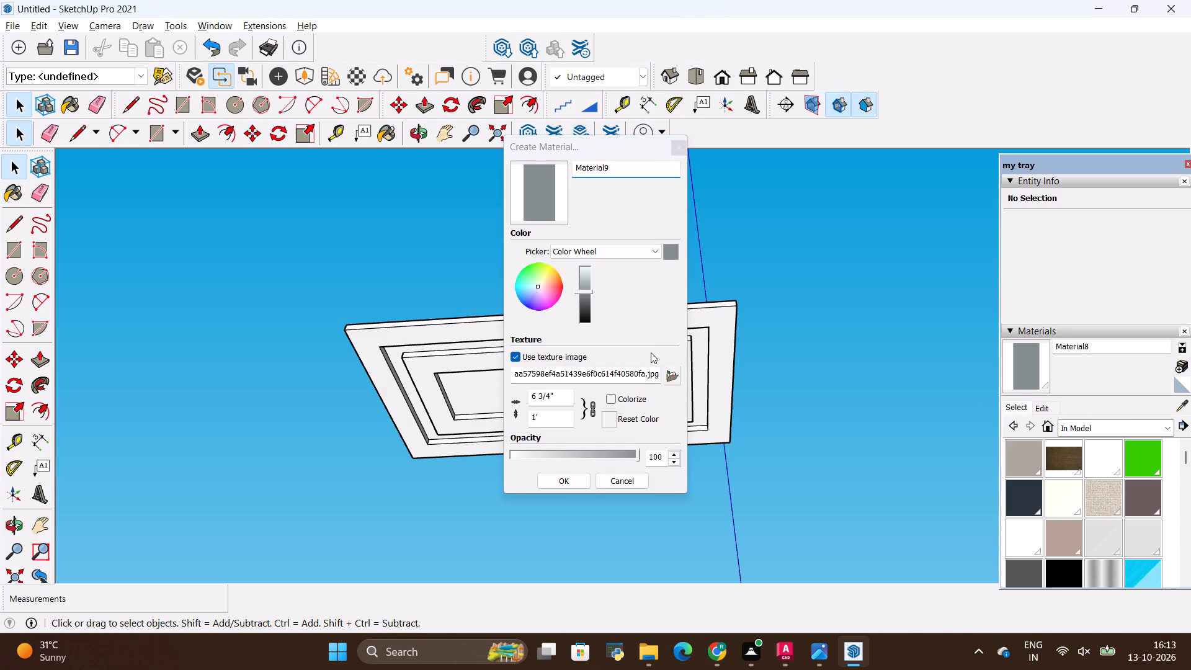
scroll(715, 322, "down", 17)
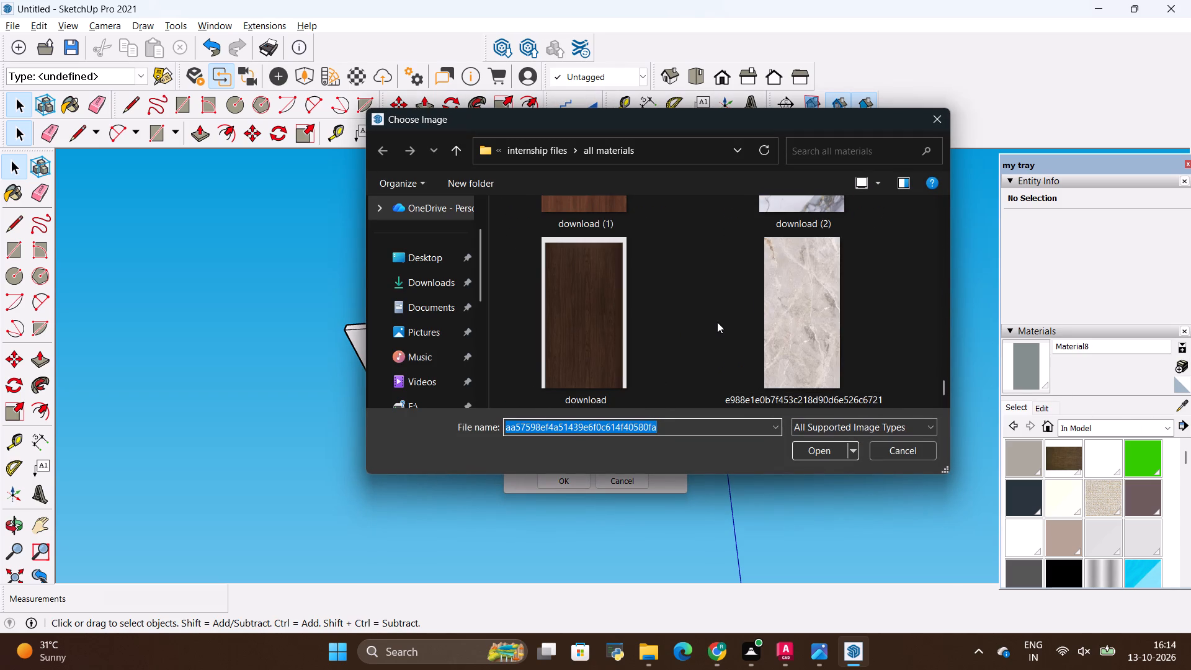
scroll(717, 322, "up", 4)
scroll(716, 323, "down", 1)
scroll(716, 323, "up", 2)
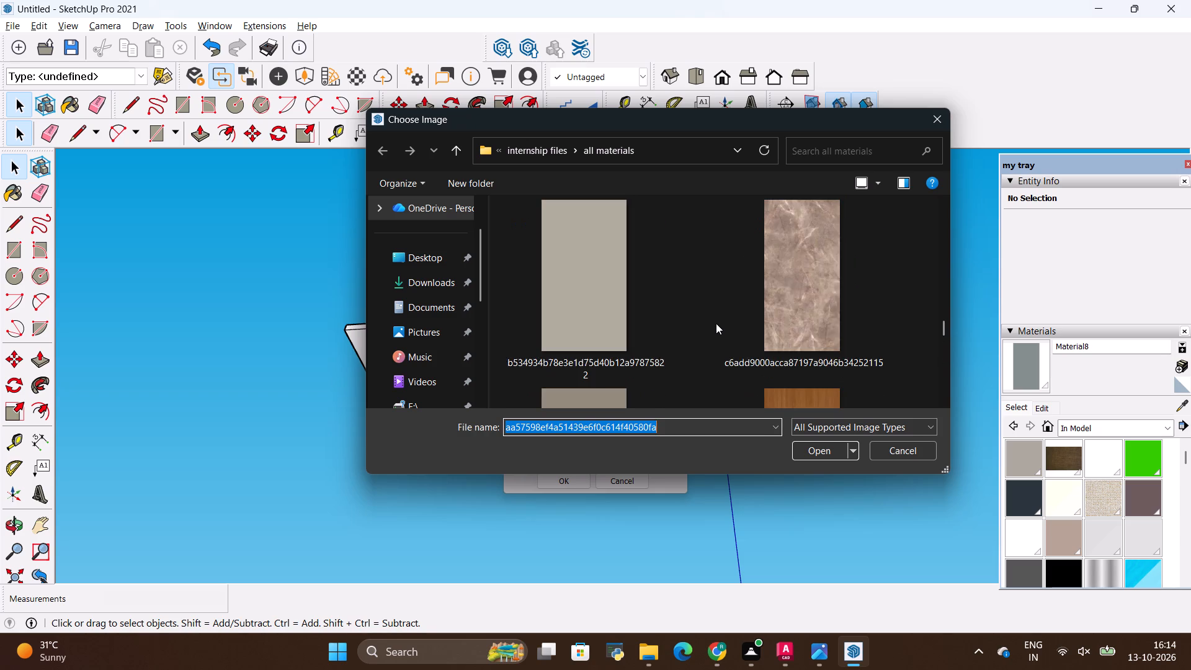
scroll(716, 323, "up", 2)
scroll(716, 323, "down", 1)
scroll(716, 323, "up", 1)
scroll(716, 323, "down", 2)
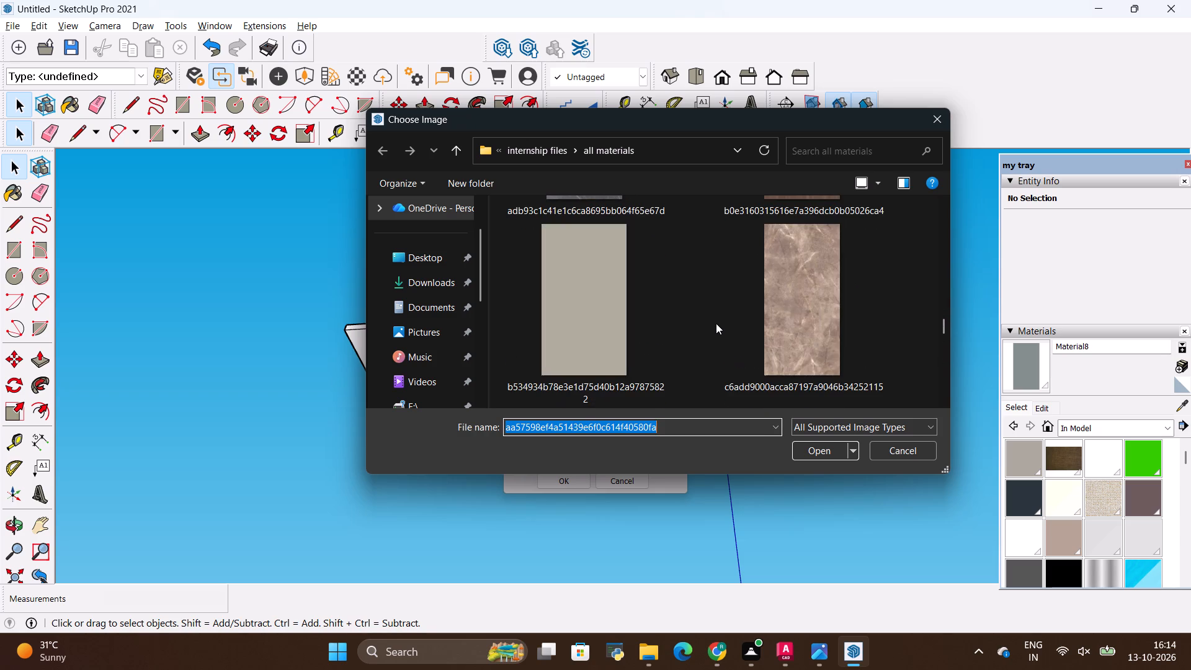
scroll(676, 321, "up", 2)
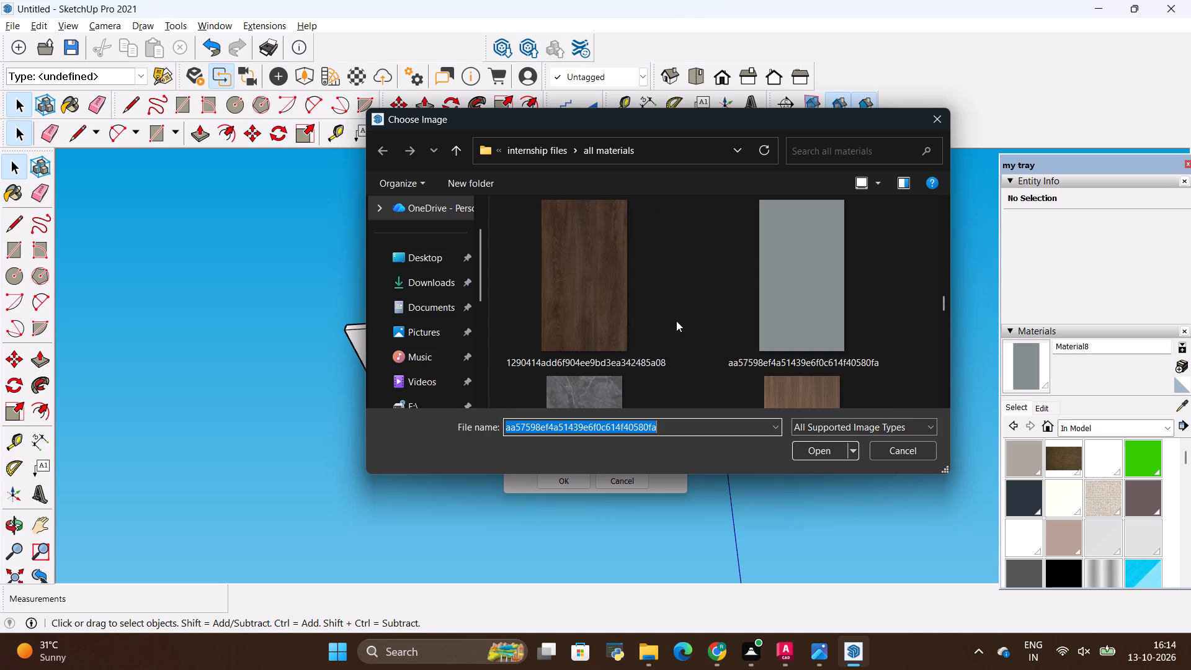
left_click(774, 312)
scroll(716, 319, "up", 3)
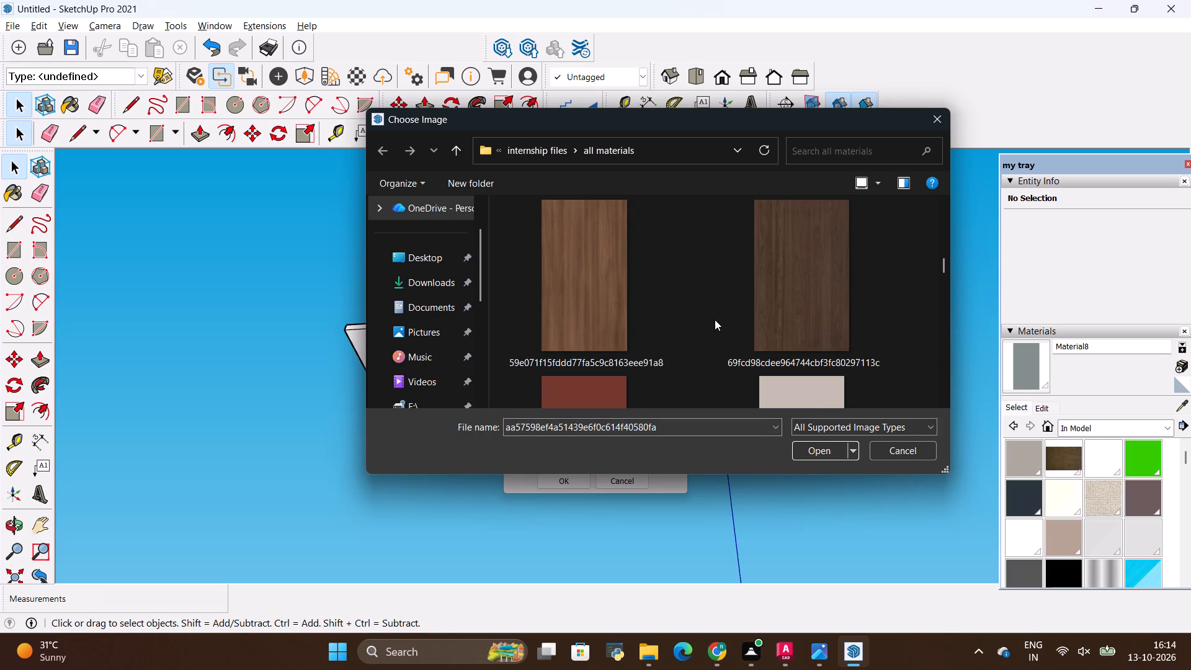
scroll(715, 319, "down", 2)
scroll(715, 319, "up", 2)
scroll(715, 319, "down", 2)
left_click(784, 313)
left_click(816, 453)
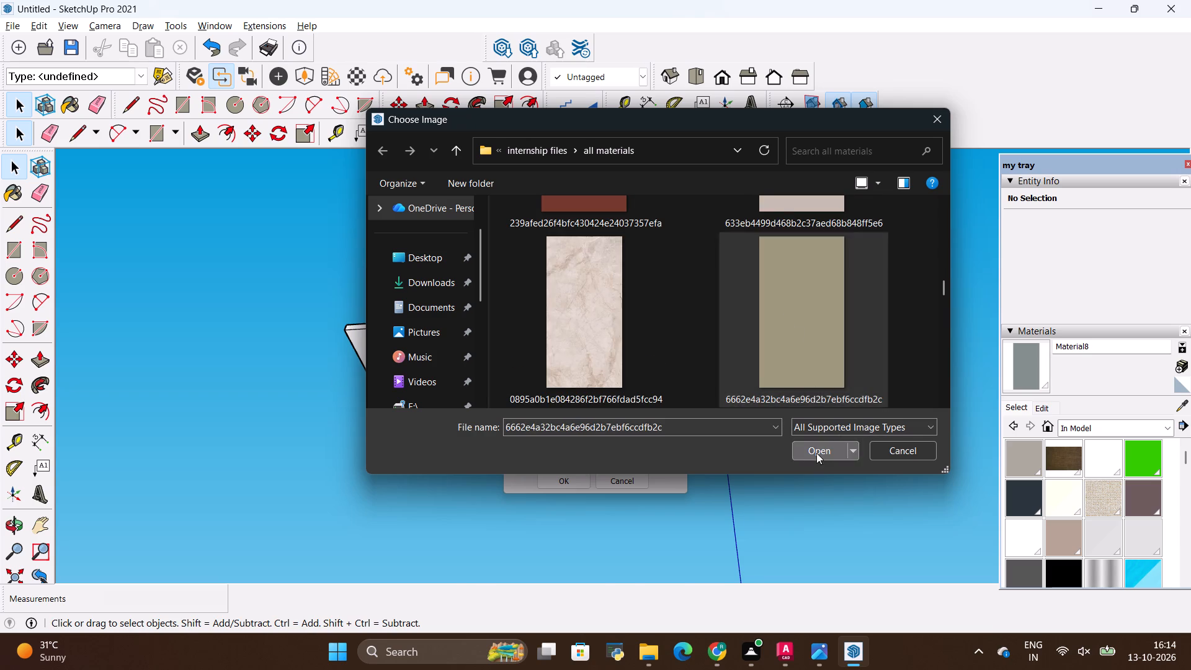
left_click(564, 484)
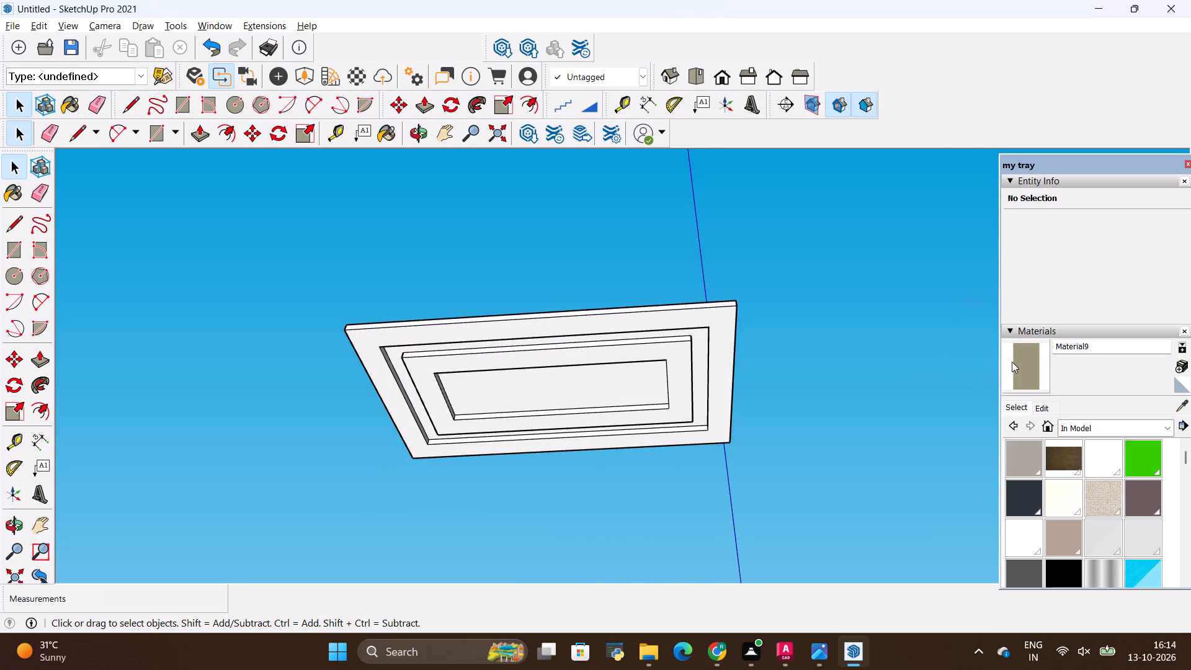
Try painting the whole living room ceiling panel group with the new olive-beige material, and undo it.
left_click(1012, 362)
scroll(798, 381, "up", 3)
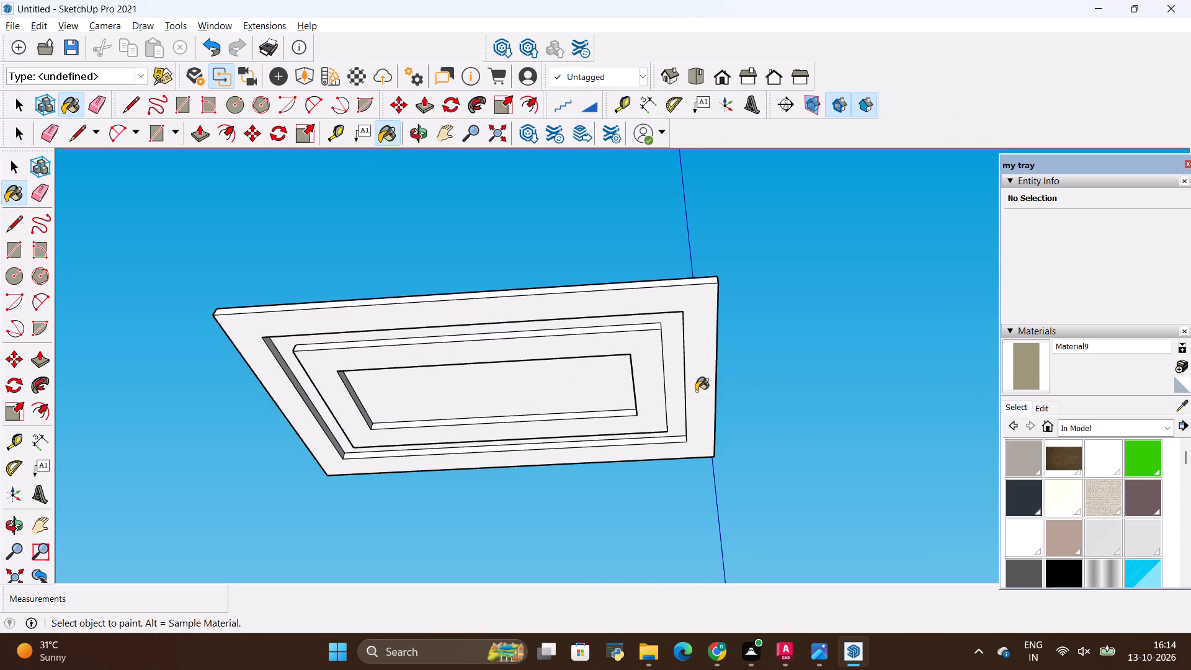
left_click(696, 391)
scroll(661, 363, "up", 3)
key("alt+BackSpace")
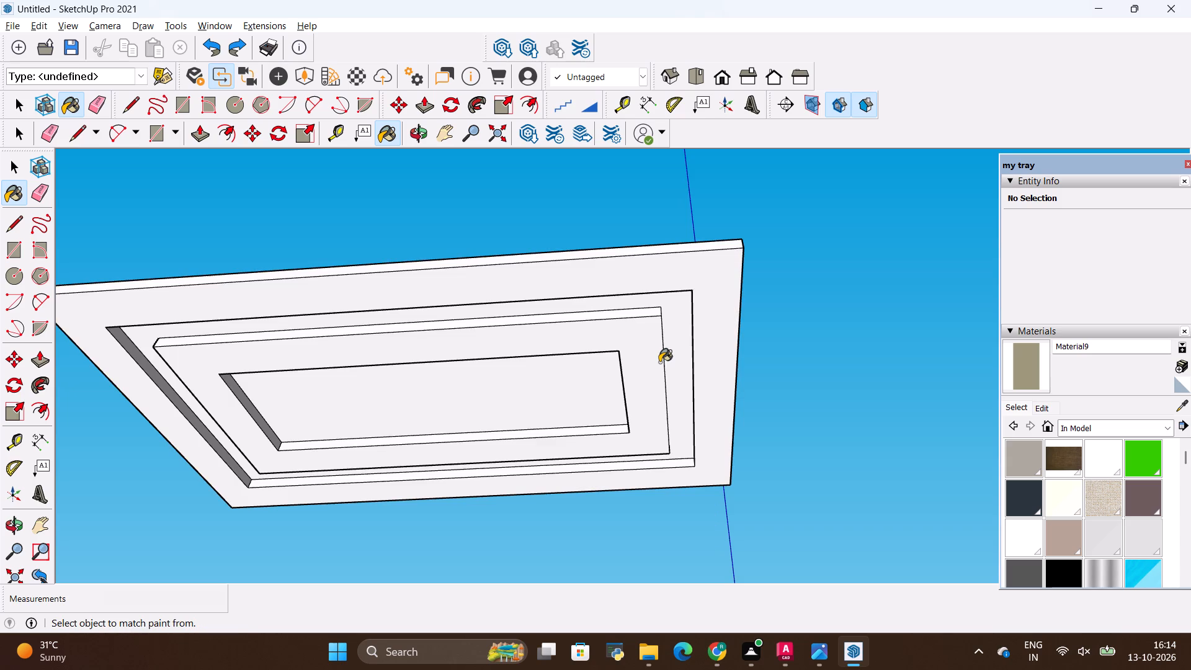
Open the living room ceiling panel group and paint the underside of its outermost border with the olive-beige Material9.
key("space")
double_click(664, 364)
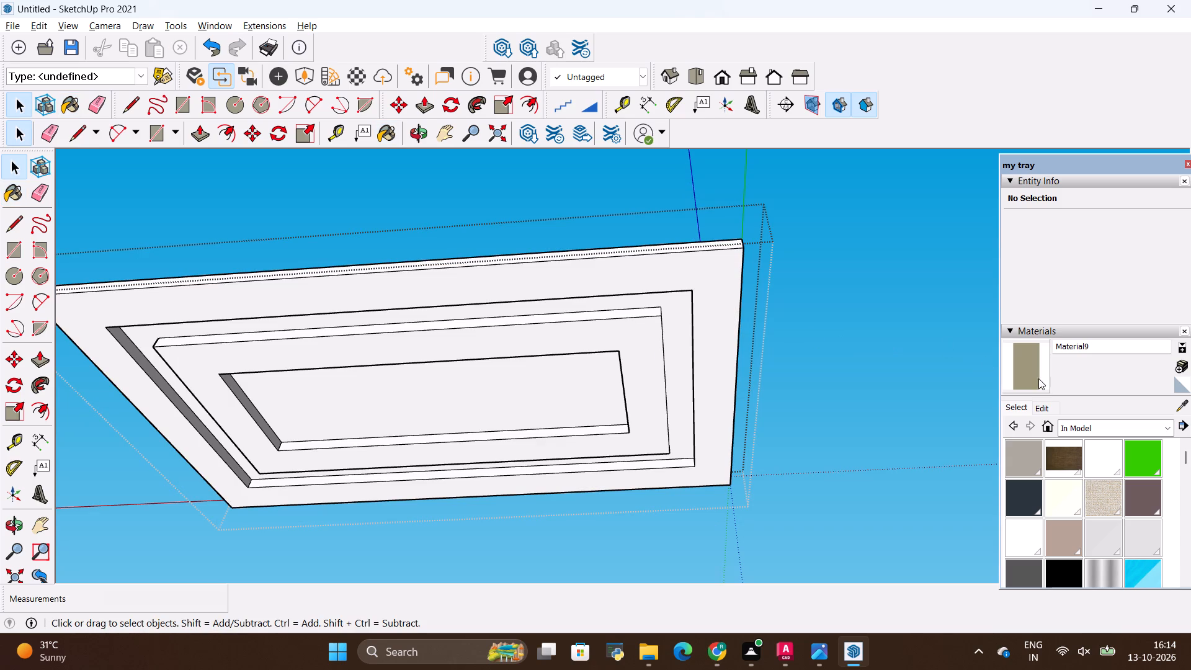
left_click(1024, 369)
scroll(691, 316, "up", 4)
left_click(707, 300)
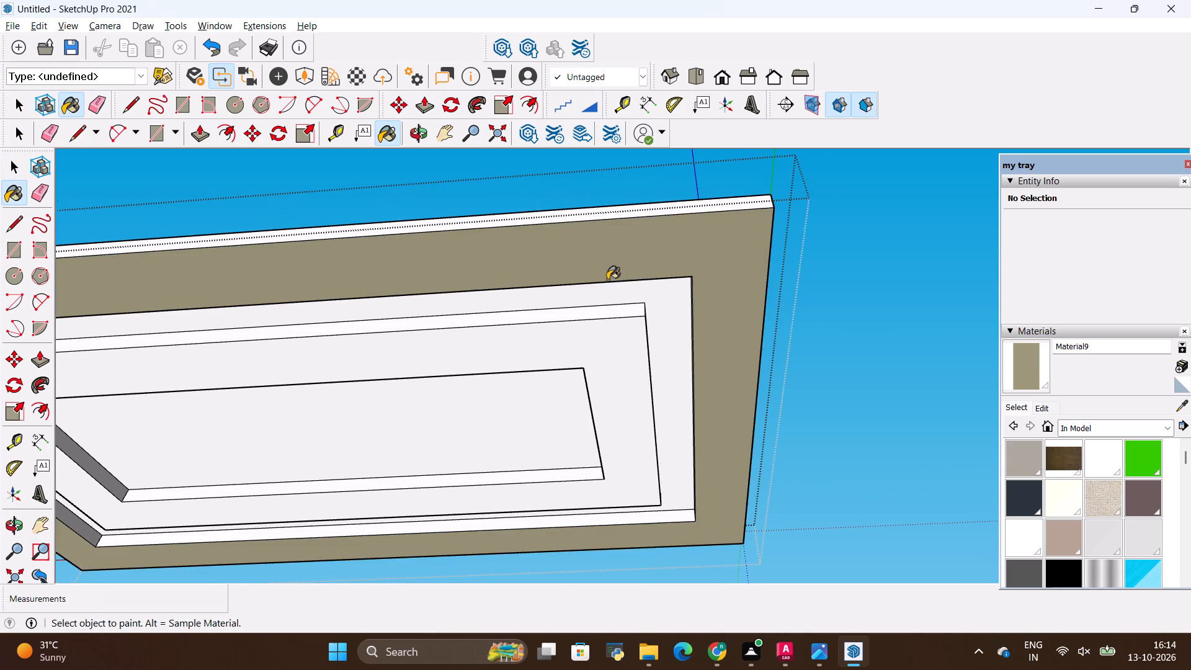
Paint the inner side faces of the ceiling panel's outermost border with the olive-beige Material9.
scroll(607, 280, "up", 1)
middle_click_drag(609, 277, 844, 306)
scroll(811, 363, "up", 3)
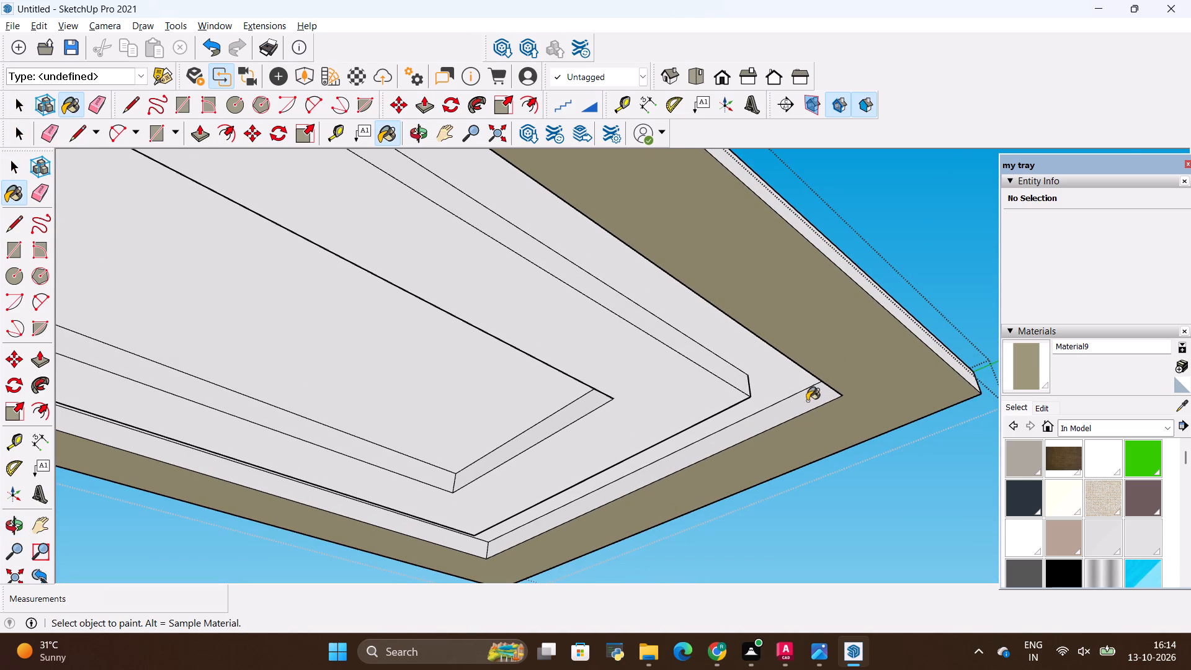
left_click(807, 403)
scroll(413, 573, "up", 6)
left_click(421, 535)
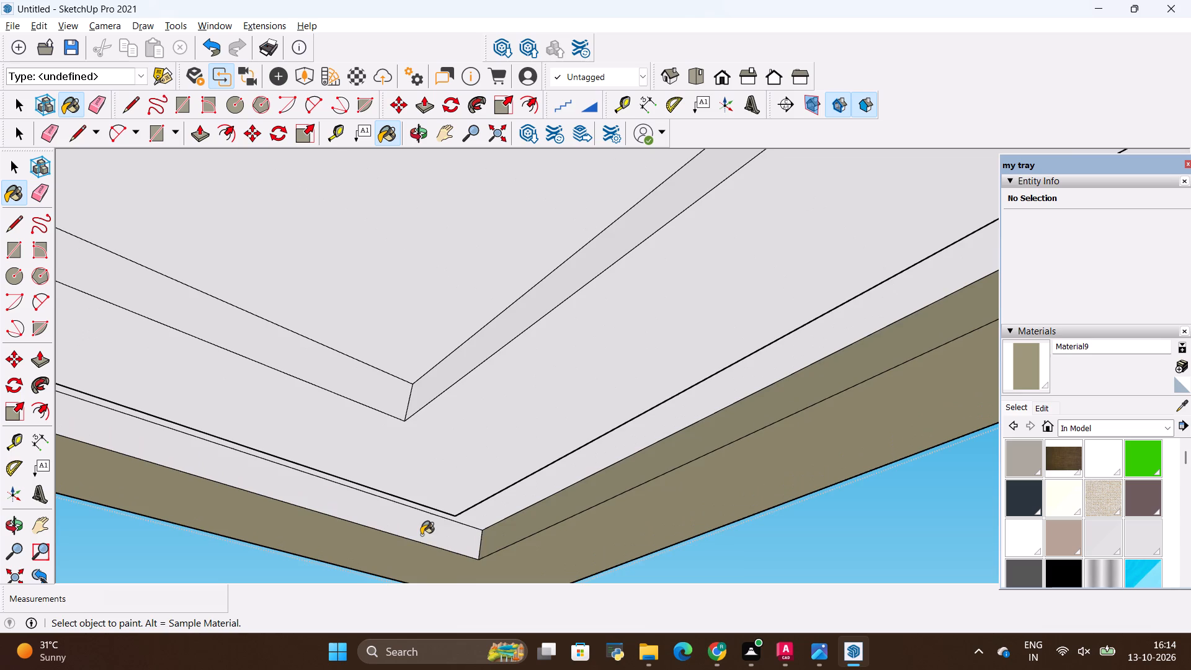
scroll(419, 483, "down", 10)
scroll(380, 426, "down", 1)
scroll(707, 347, "down", 2)
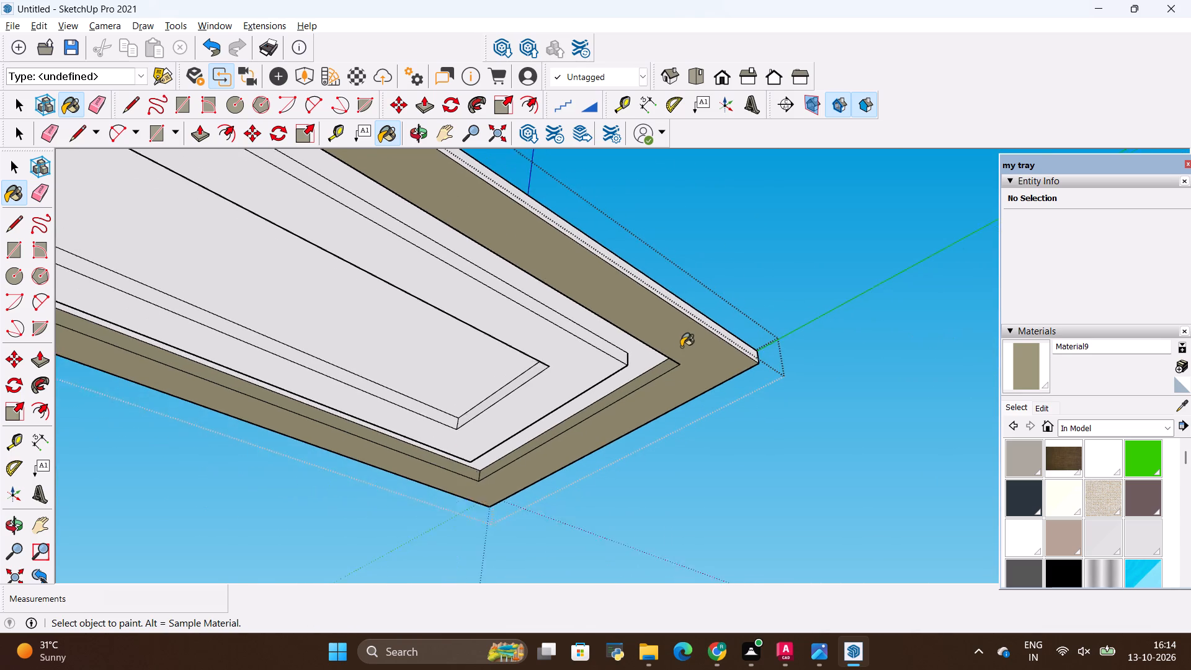
scroll(681, 347, "down", 1)
middle_click_drag(305, 318, 760, 352)
scroll(175, 292, "down", 10)
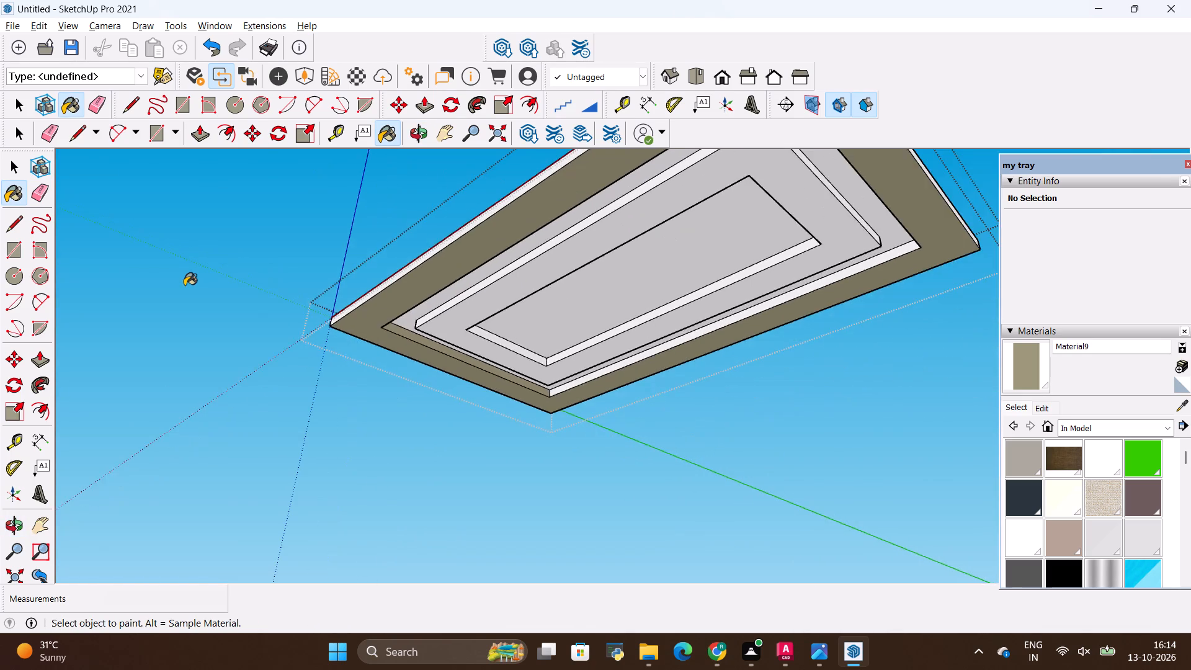
middle_click_drag(192, 279, 612, 265)
scroll(697, 400, "up", 7)
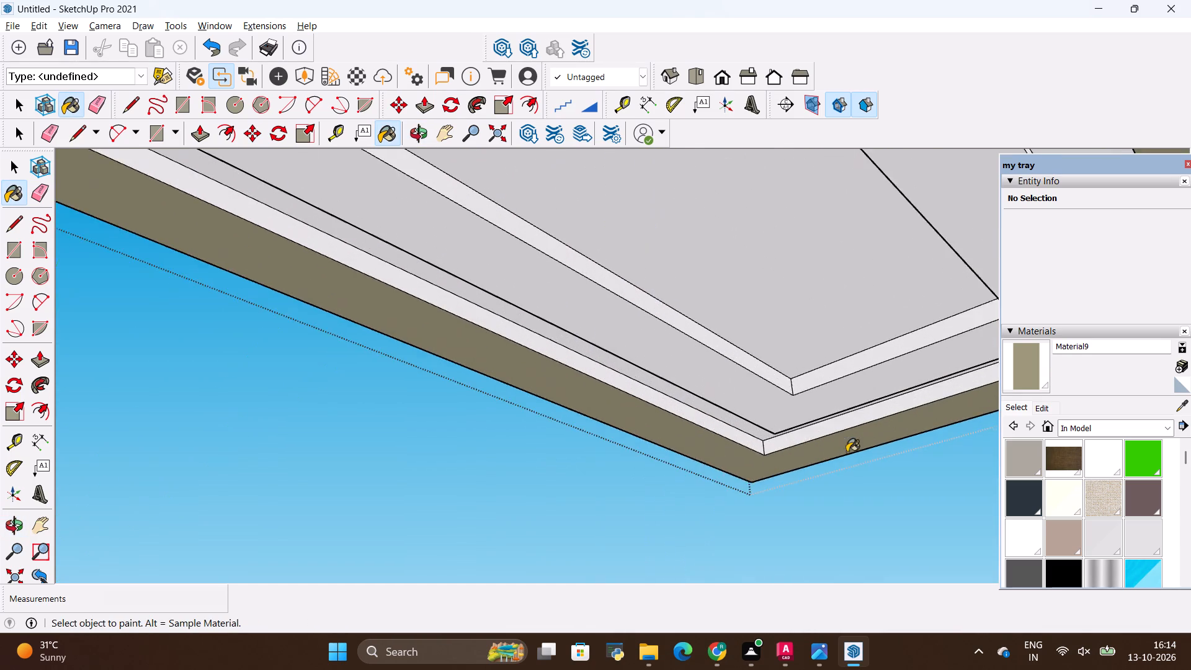
scroll(847, 452, "up", 8)
left_click(772, 443)
left_click(697, 438)
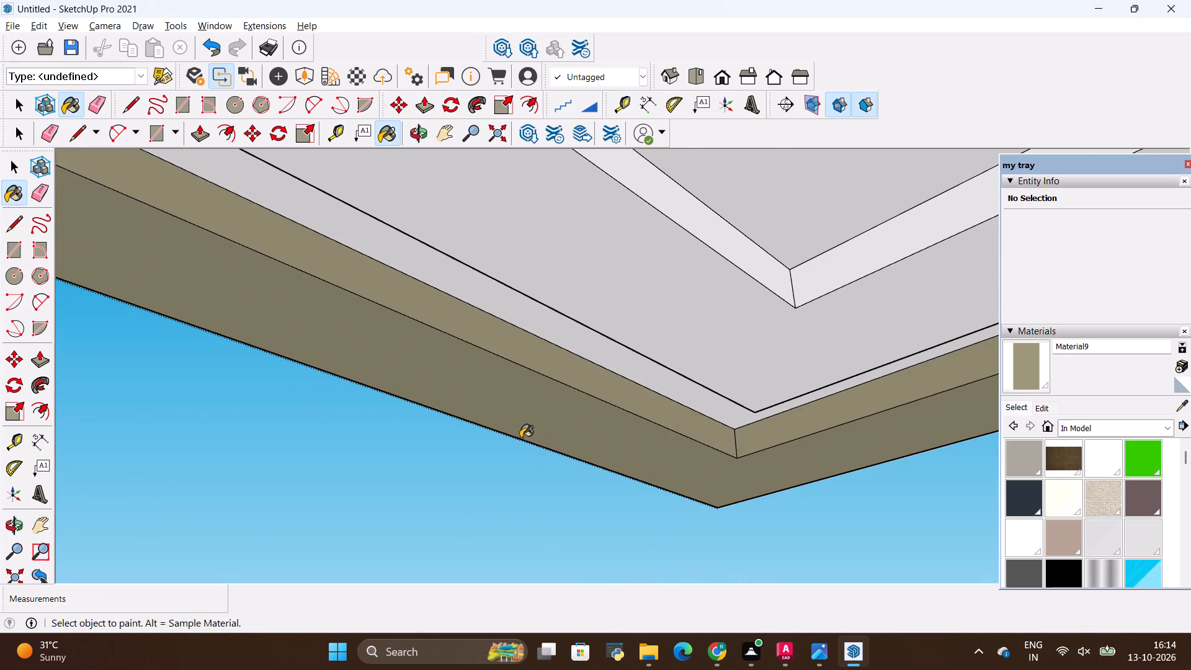
Paint the underside of the ring around the central rectangle and its adjoining inner side faces with the olive-beige Material9.
scroll(517, 437, "down", 4)
left_click(611, 350)
scroll(625, 326, "up", 3)
left_click(636, 313)
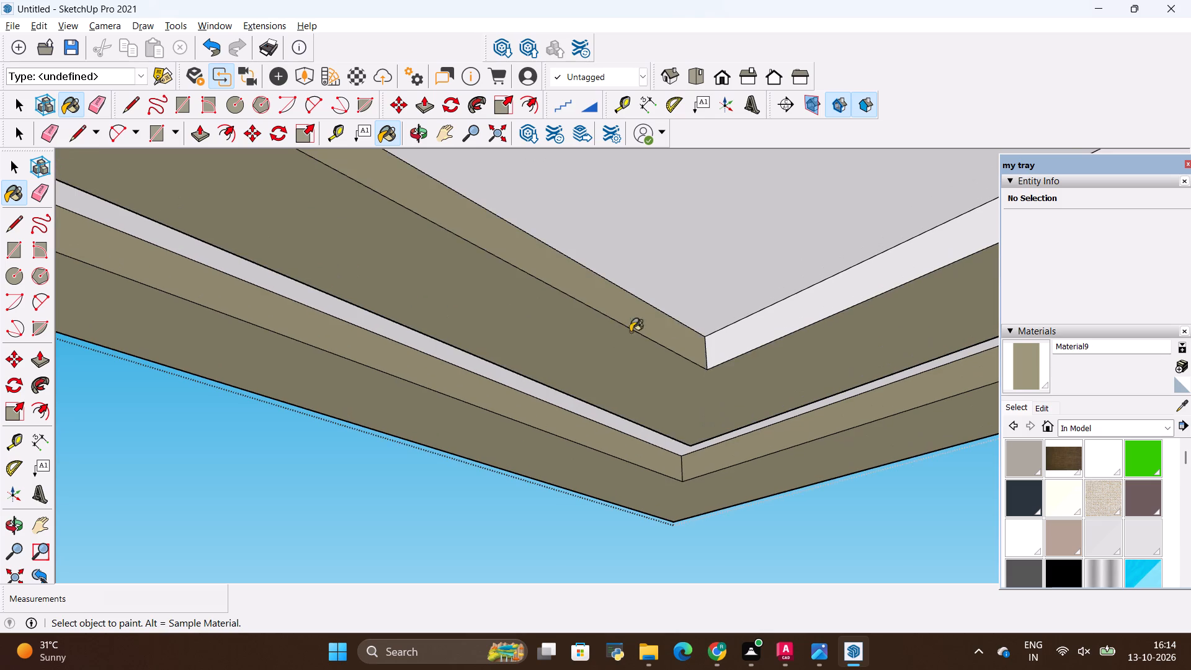
left_click(750, 339)
Continue with the olive-beige Material9 on two outer side faces of the ring and another inner side face beside the central rectangle.
scroll(408, 366, "down", 18)
scroll(466, 320, "up", 4)
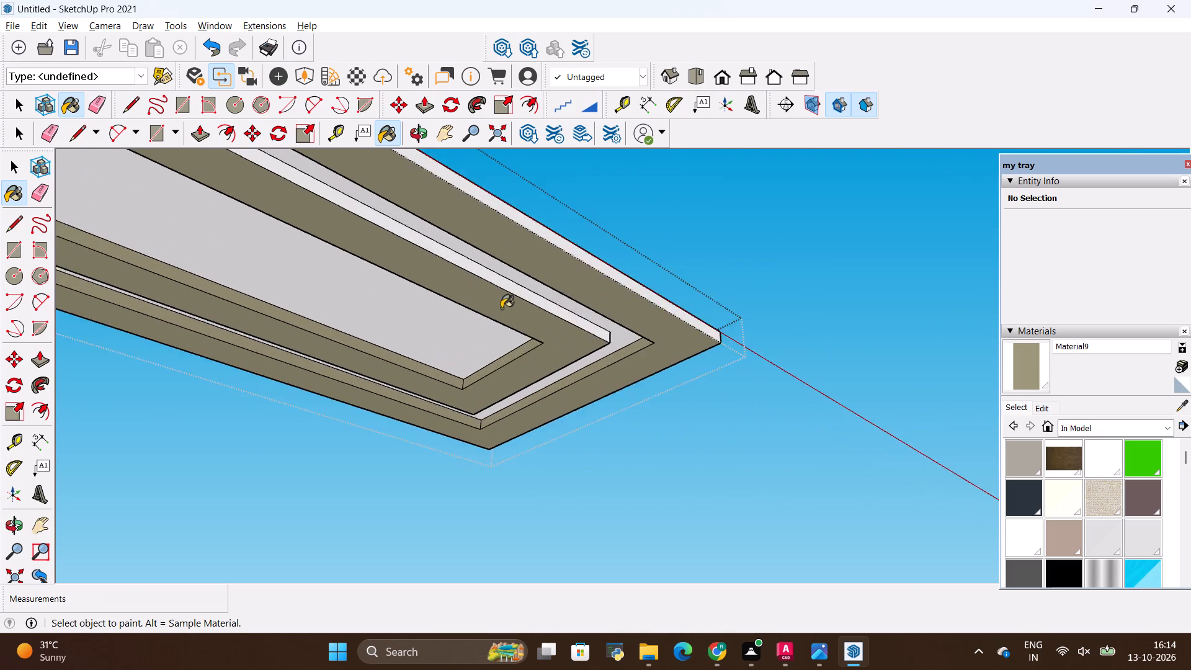
scroll(501, 308, "up", 9)
left_click(558, 297)
scroll(746, 351, "down", 5)
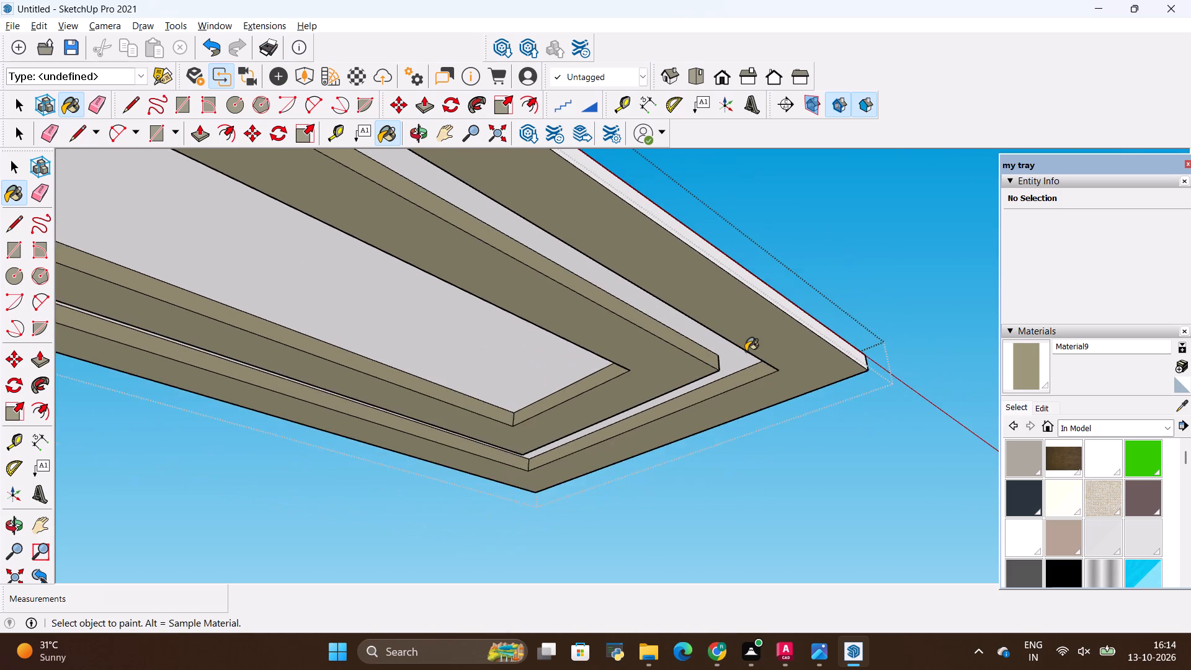
scroll(746, 351, "down", 10)
scroll(441, 258, "up", 10)
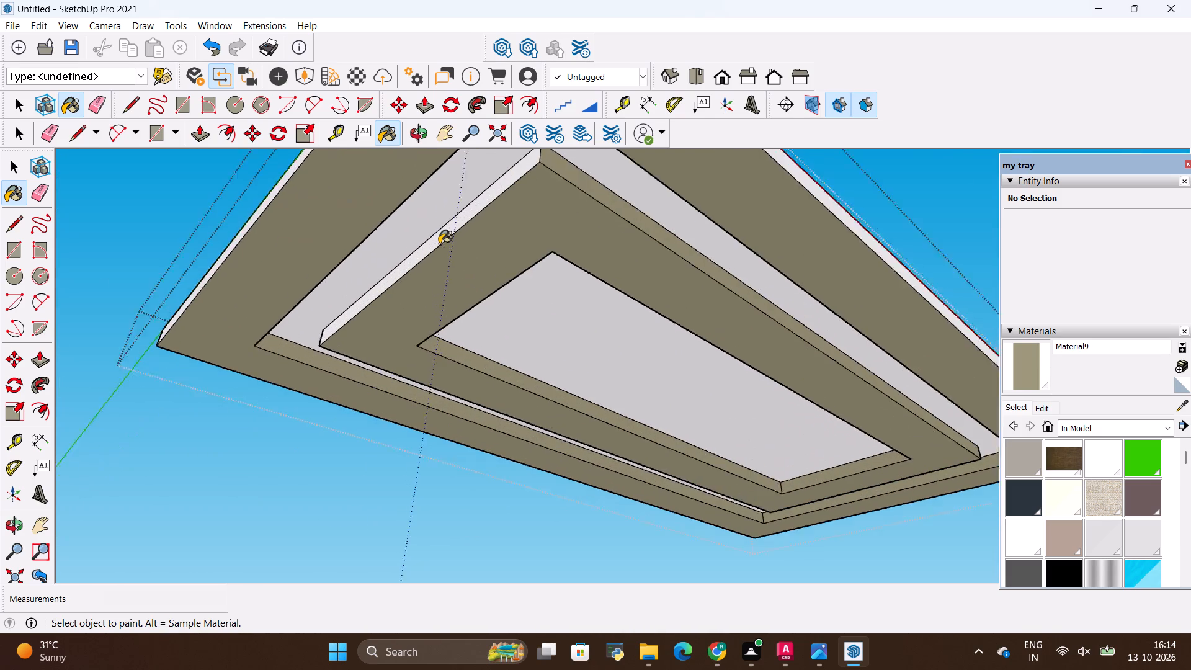
scroll(439, 244, "up", 5)
left_click(439, 243)
middle_click_drag(744, 309, 386, 277)
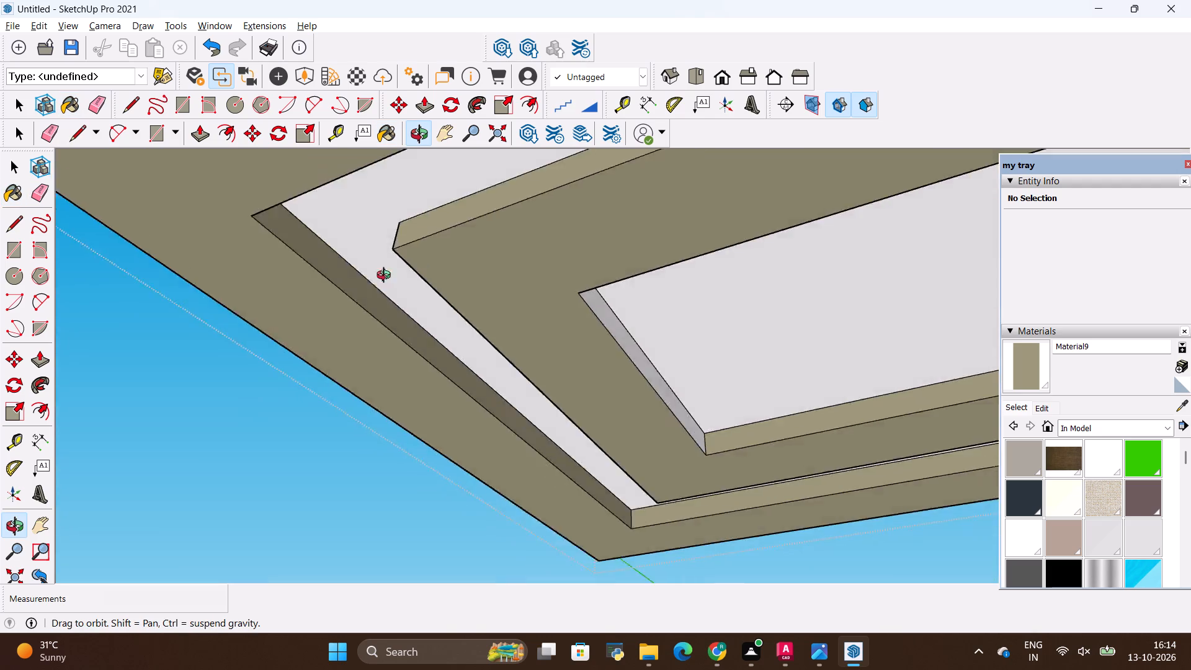
middle_click_drag(386, 277, 202, 354)
scroll(761, 311, "up", 2)
left_click(764, 305)
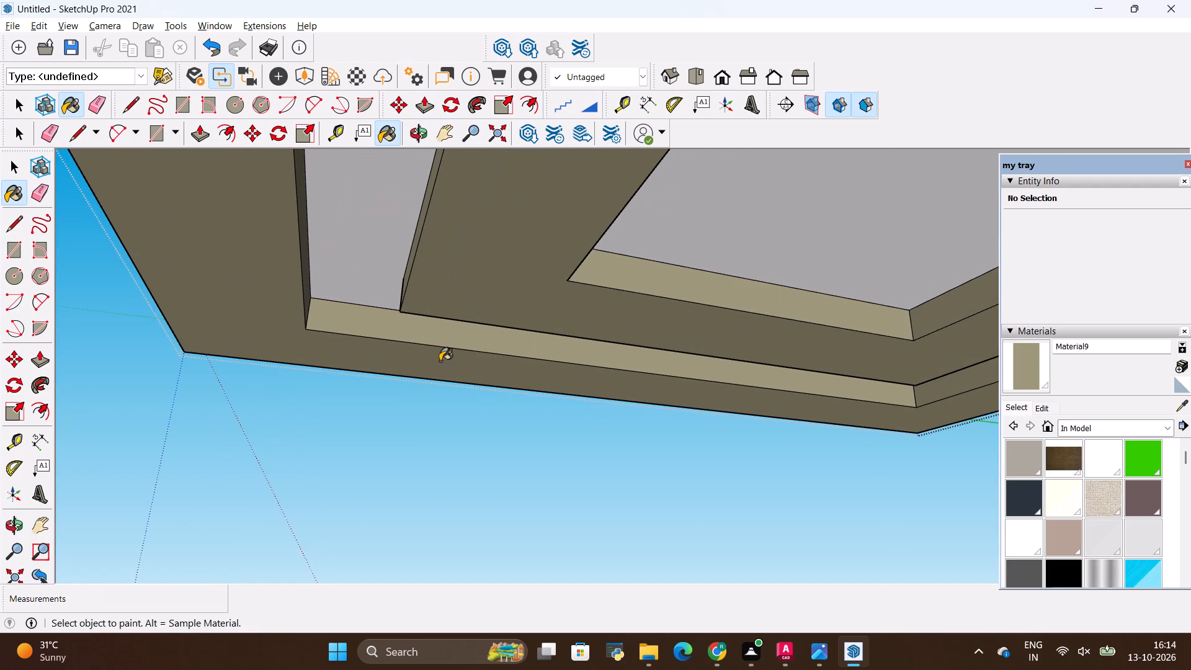
Paint the ring's still-white long outer side face with the olive-beige Material9, and leave the panel group.
scroll(439, 361, "down", 16)
scroll(443, 358, "down", 5)
scroll(514, 292, "up", 9)
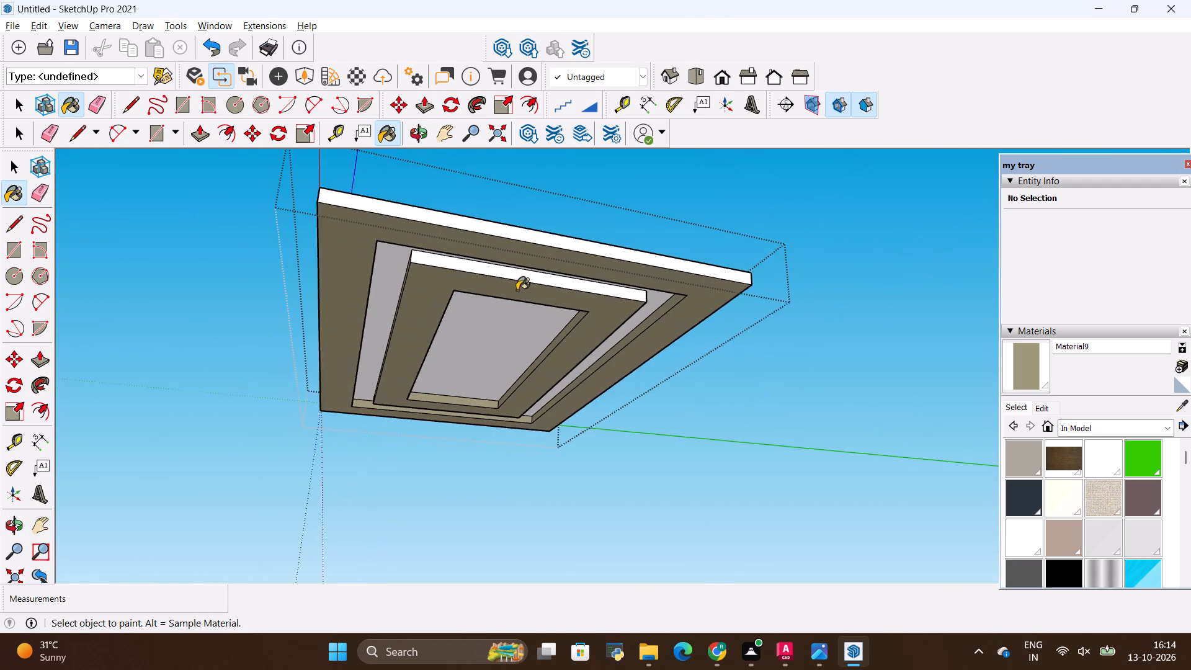
left_click(529, 280)
middle_click(336, 317)
scroll(421, 293, "up", 5)
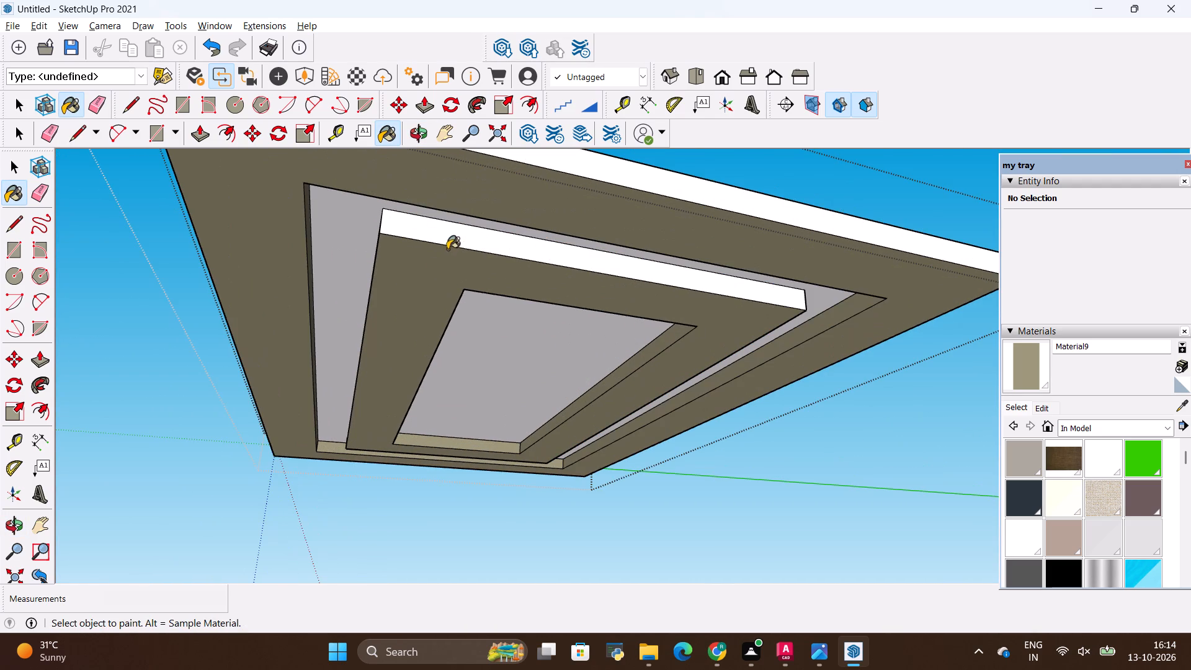
left_click(457, 241)
middle_click_drag(248, 311, 787, 390)
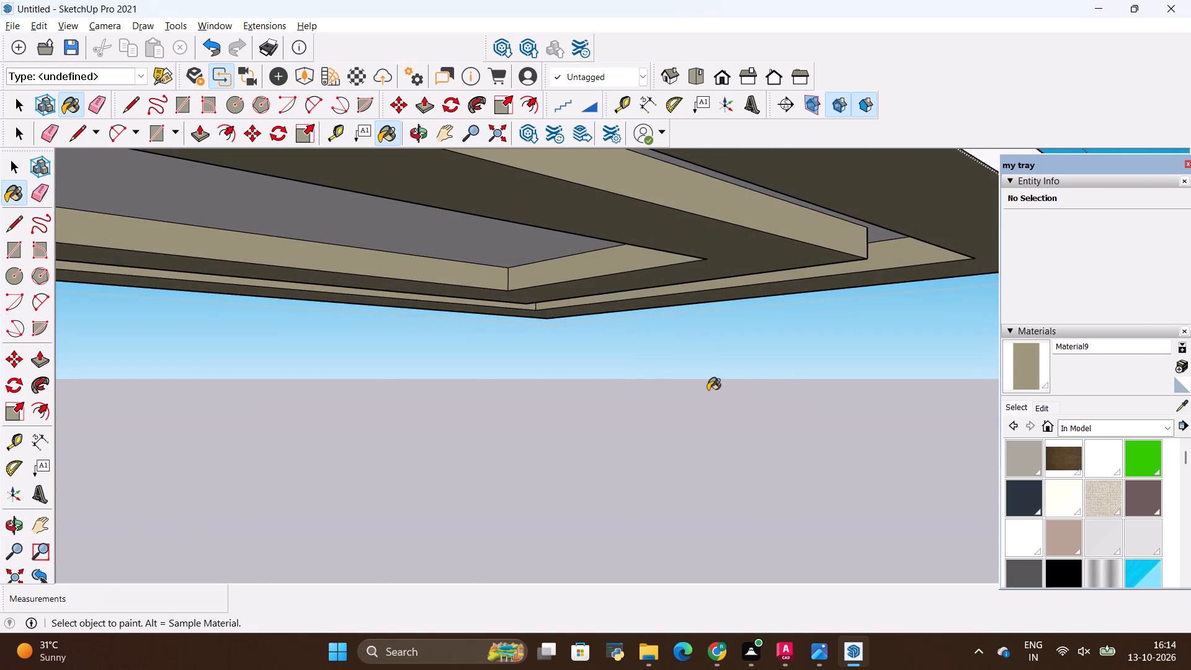
scroll(708, 390, "down", 13)
key("space")
left_click(716, 270)
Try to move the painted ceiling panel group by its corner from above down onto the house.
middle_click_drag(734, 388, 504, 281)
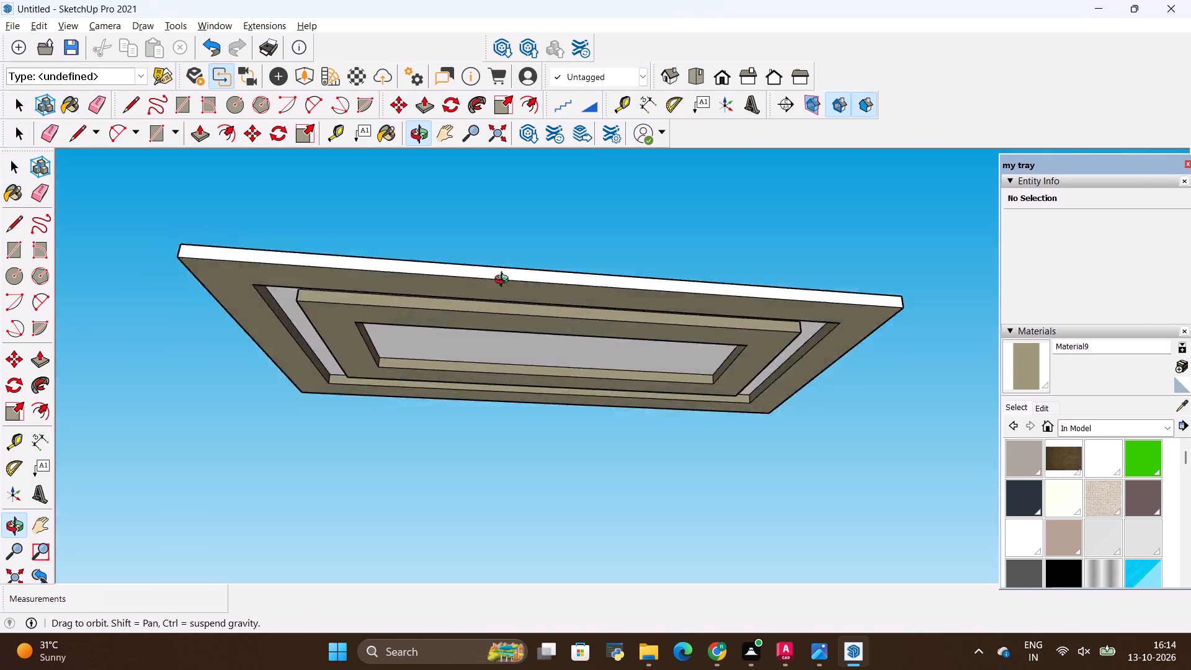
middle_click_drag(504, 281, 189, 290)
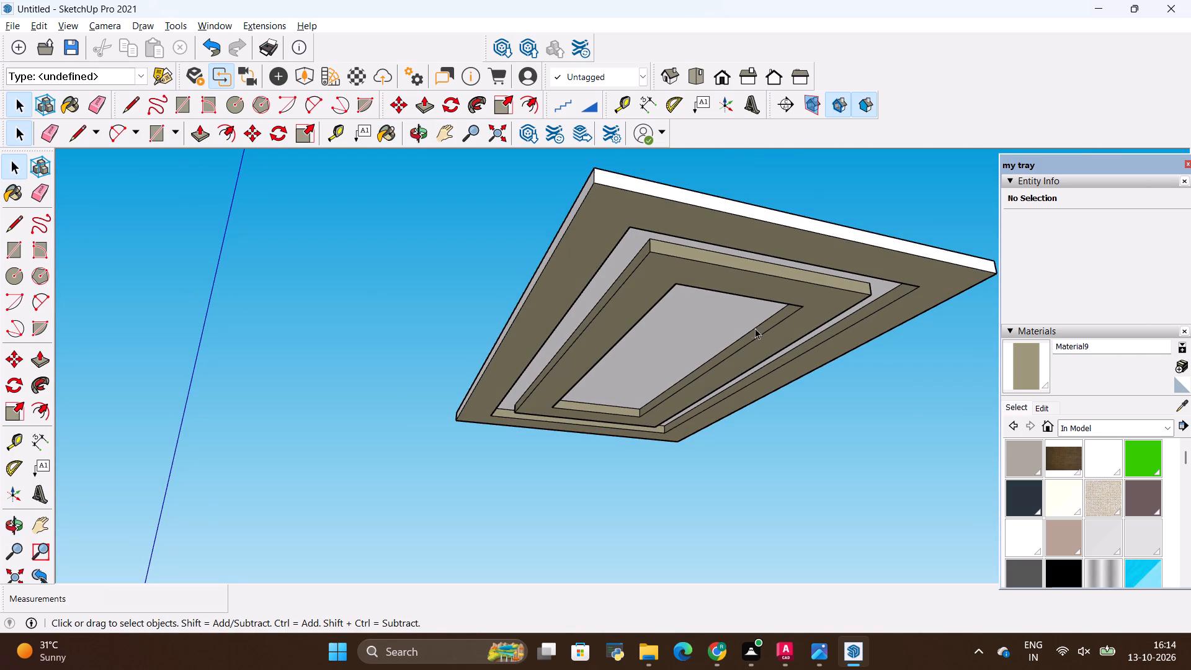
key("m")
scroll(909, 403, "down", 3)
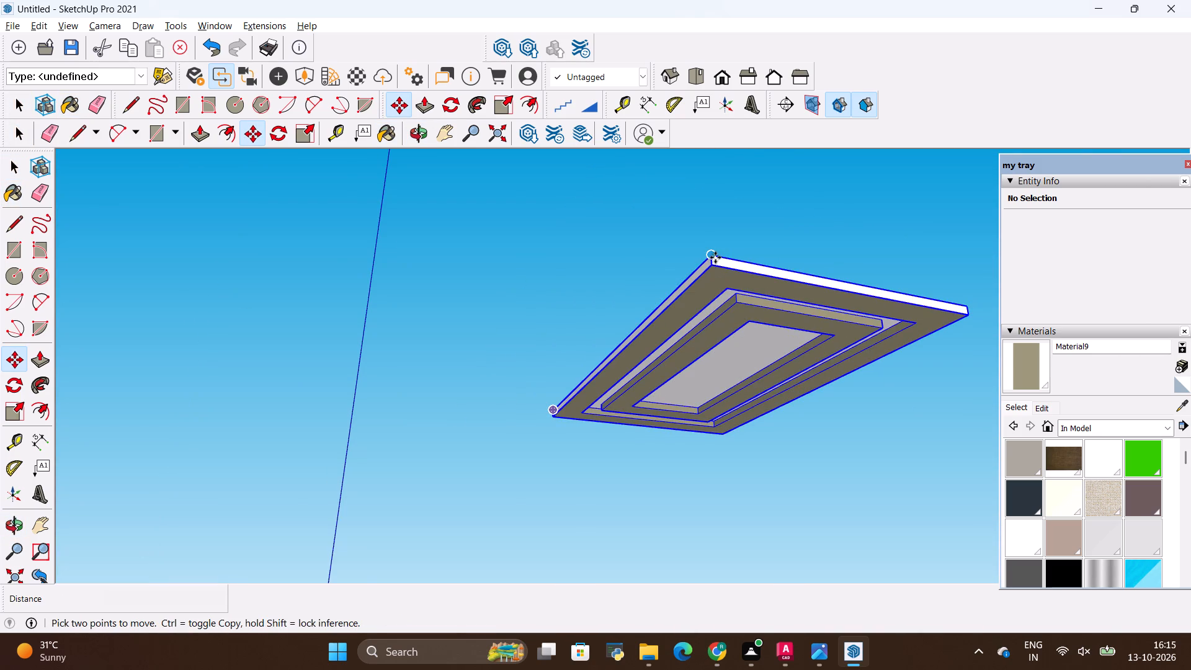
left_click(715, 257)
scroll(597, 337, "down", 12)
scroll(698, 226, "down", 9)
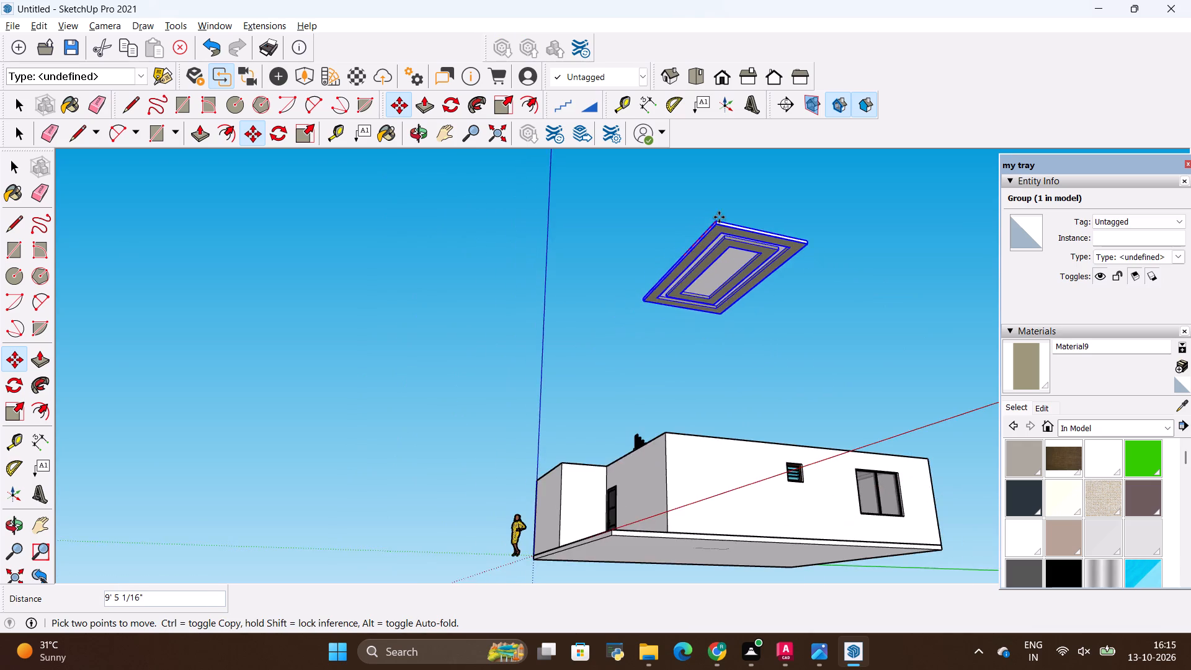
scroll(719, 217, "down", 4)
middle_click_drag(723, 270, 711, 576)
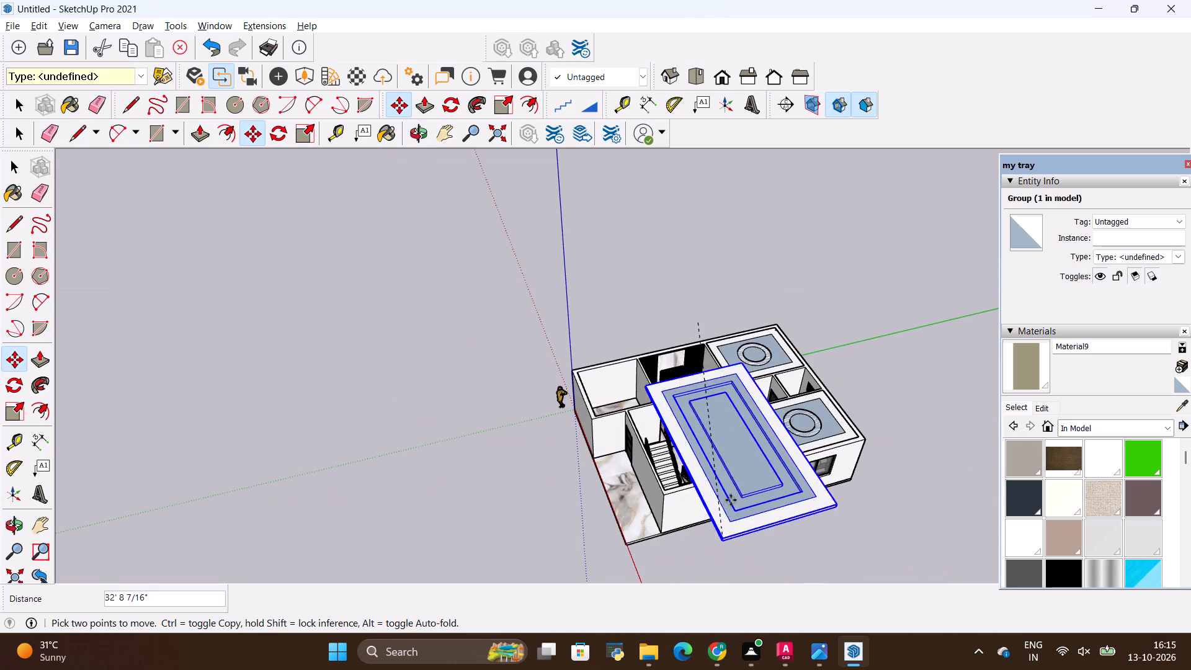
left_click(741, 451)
Move the ceiling panel group by its outer corner onto the living room's wall corner, beside the two bedroom ceilings.
scroll(710, 319, "up", 1)
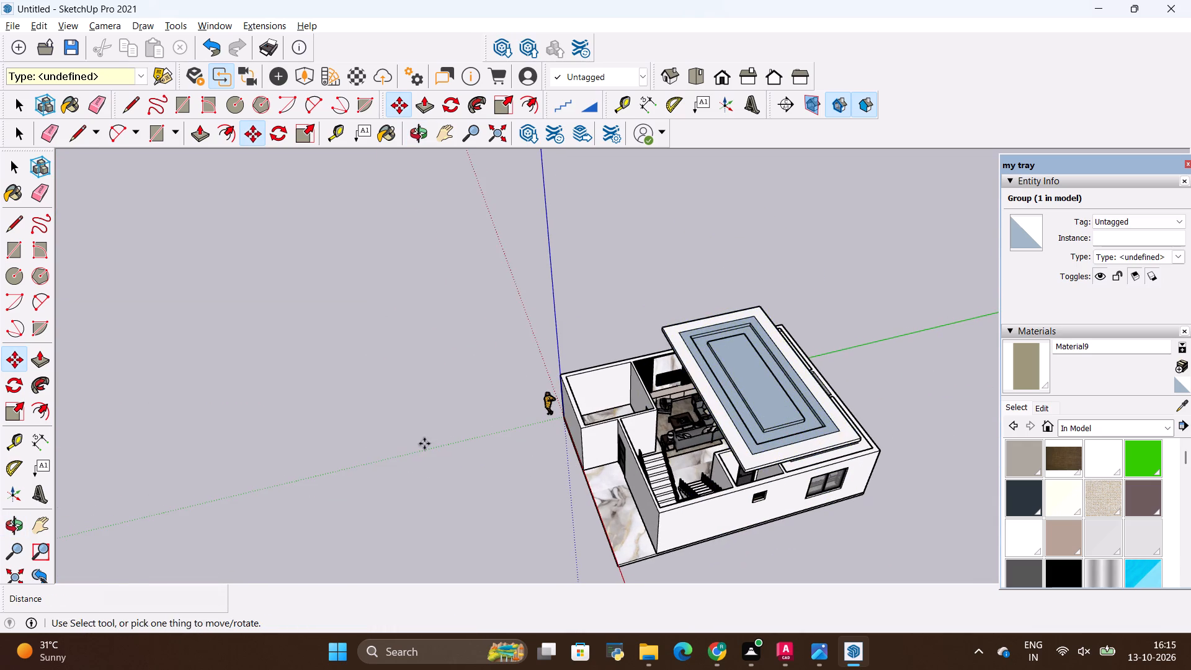
middle_click_drag(424, 444, 1011, 476)
scroll(662, 484, "down", 4)
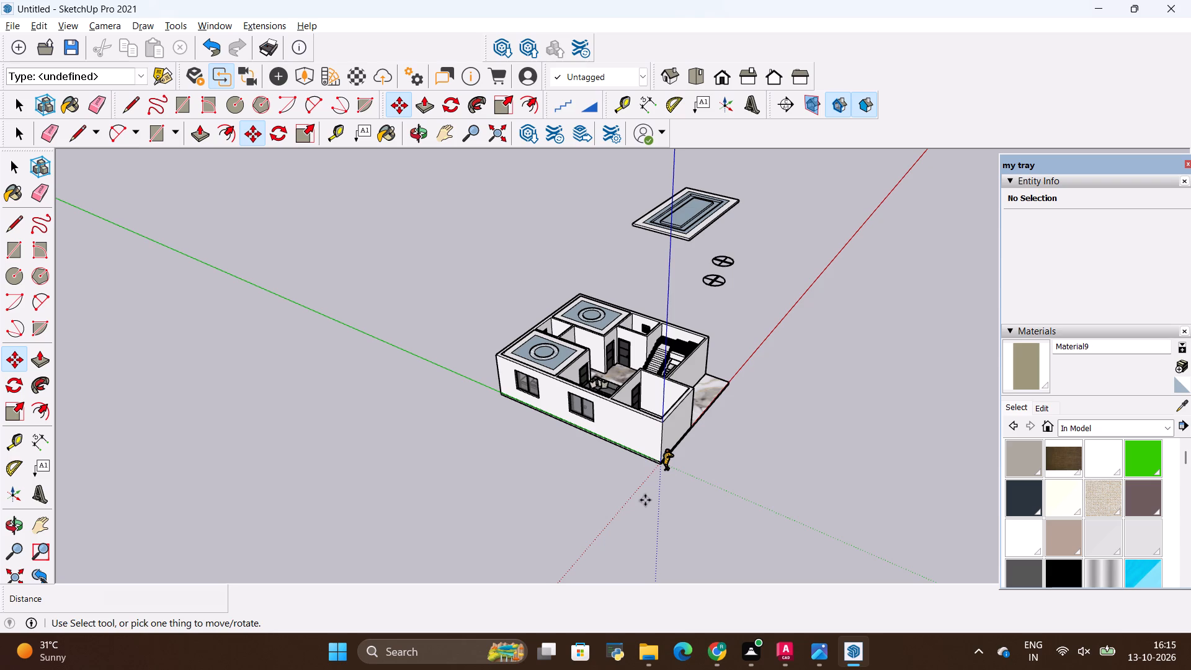
scroll(707, 227, "up", 8)
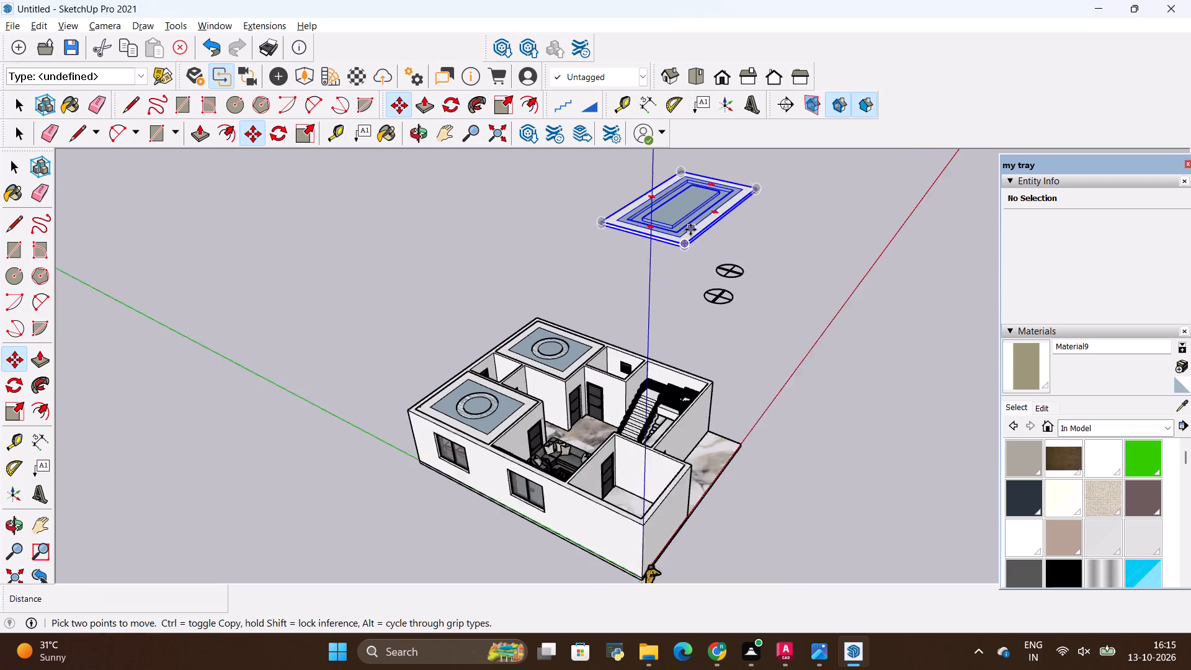
scroll(690, 230, "up", 4)
left_click(692, 236)
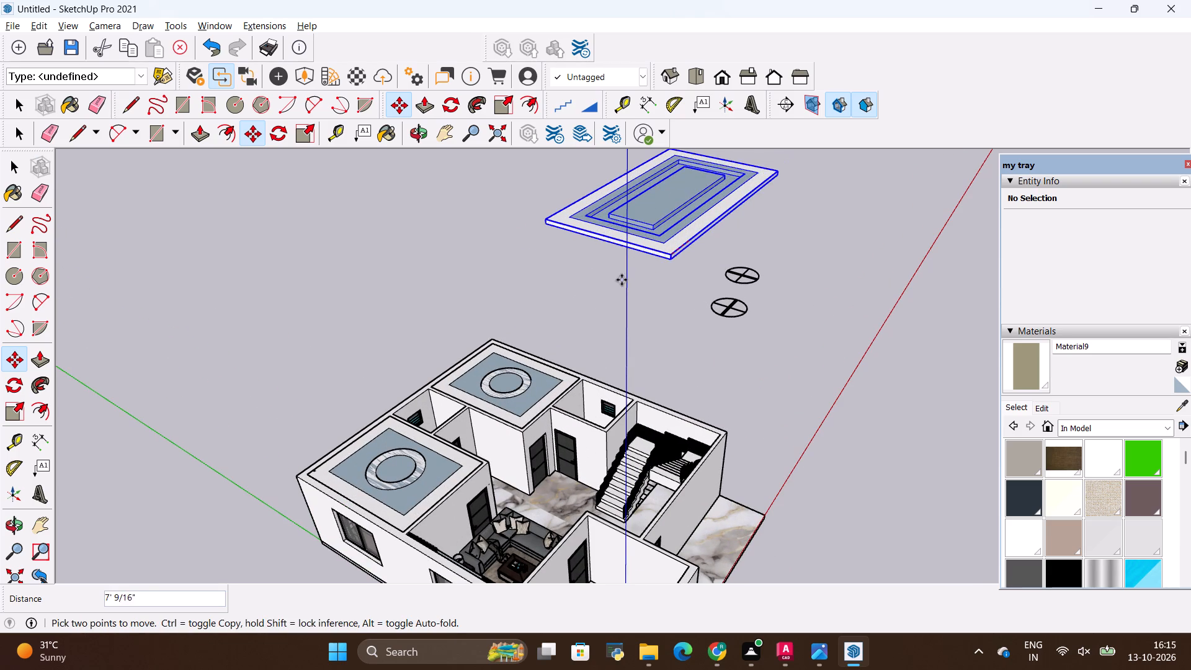
scroll(509, 455, "down", 10)
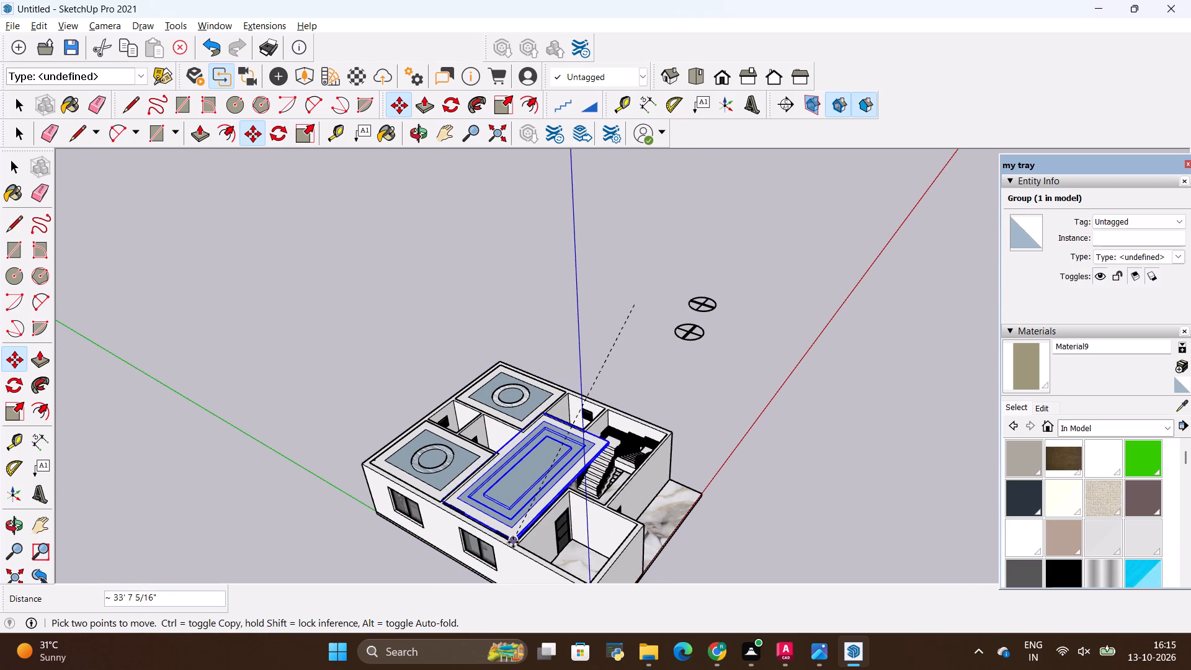
left_click(513, 545)
Examine how the placed ceiling panel's corners and edges sit against the living room walls and the neighbouring bedroom ceiling.
scroll(511, 534, "up", 5)
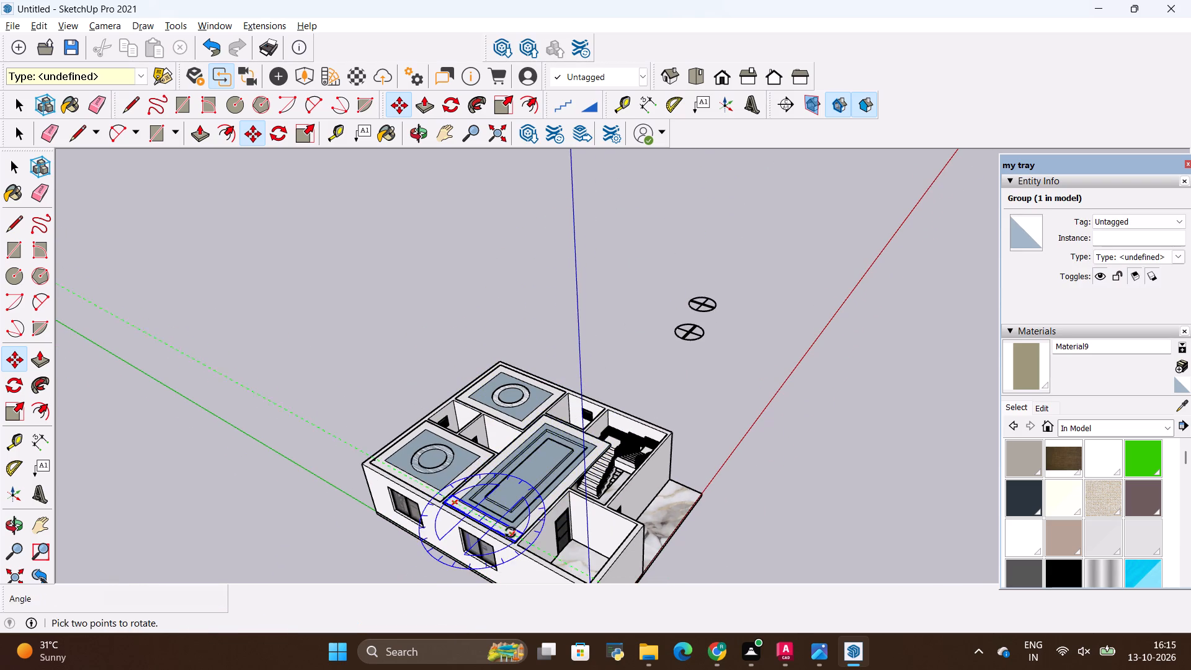
scroll(511, 532, "up", 15)
scroll(533, 546, "up", 9)
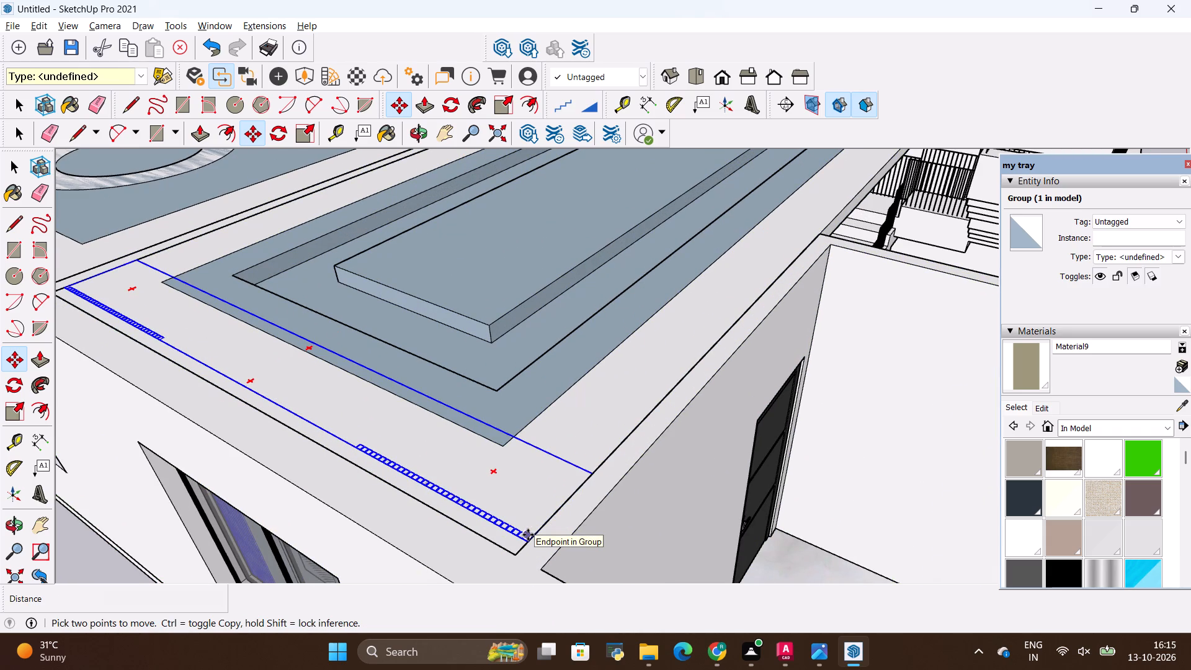
key("space")
left_click(431, 547)
scroll(430, 547, "down", 4)
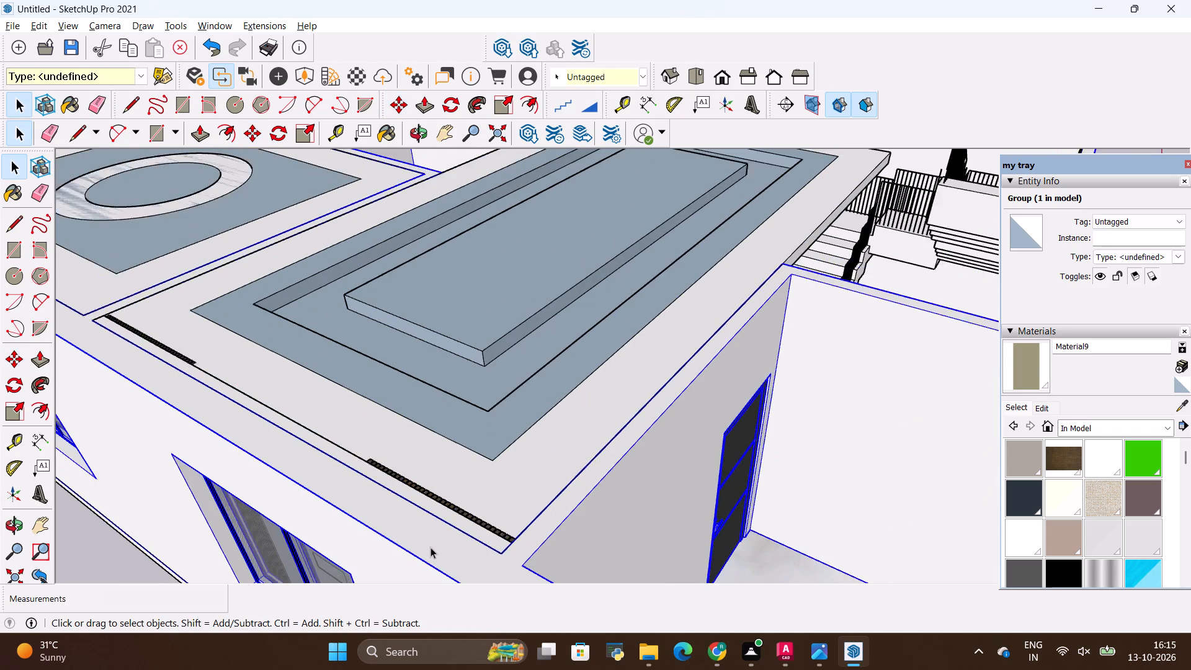
scroll(430, 547, "down", 13)
key("space")
left_click(182, 519)
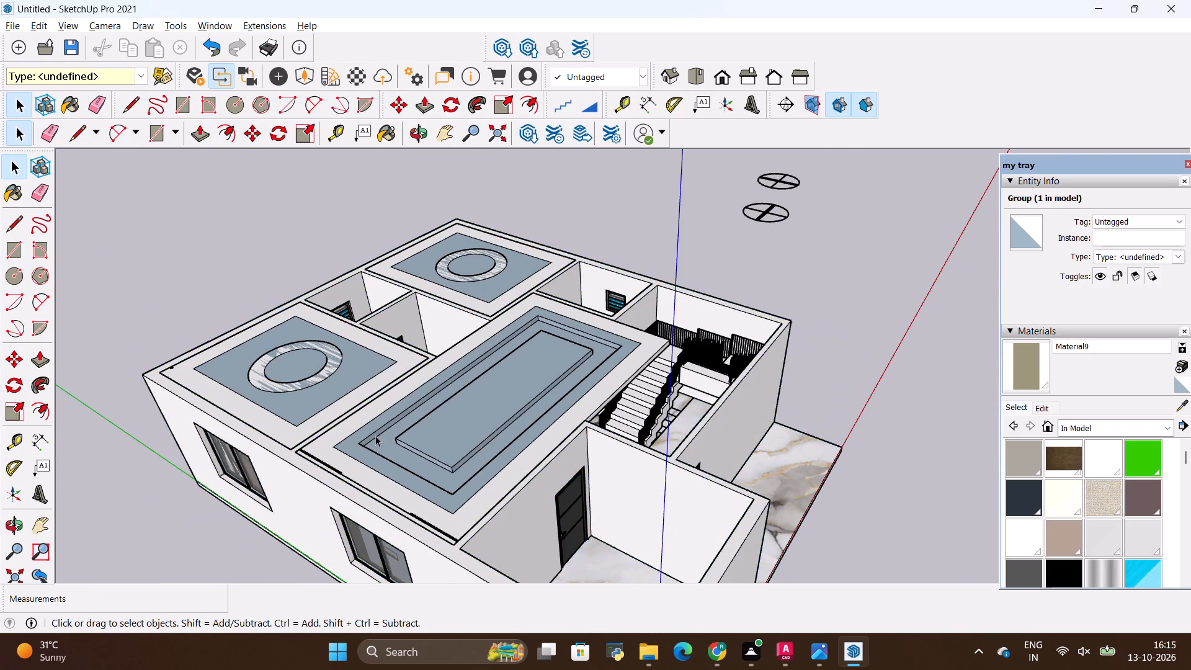
scroll(427, 396, "down", 5)
middle_click_drag(432, 392, 349, 523)
scroll(356, 410, "up", 20)
scroll(356, 410, "up", 8)
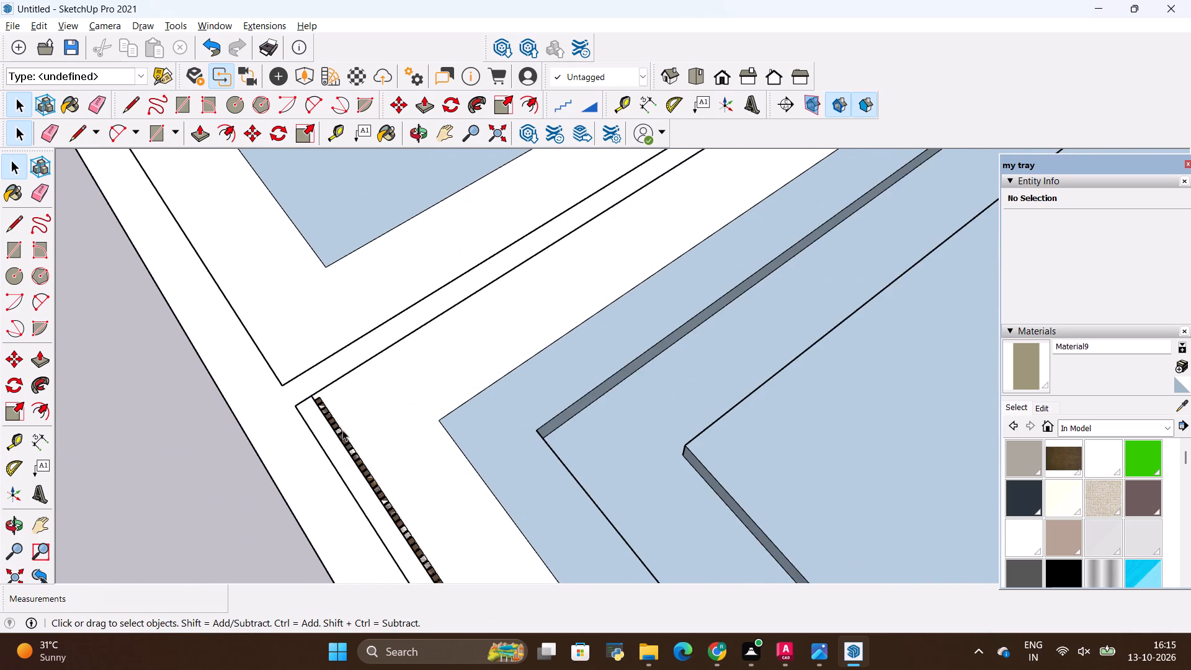
scroll(341, 426, "up", 2)
scroll(300, 387, "up", 10)
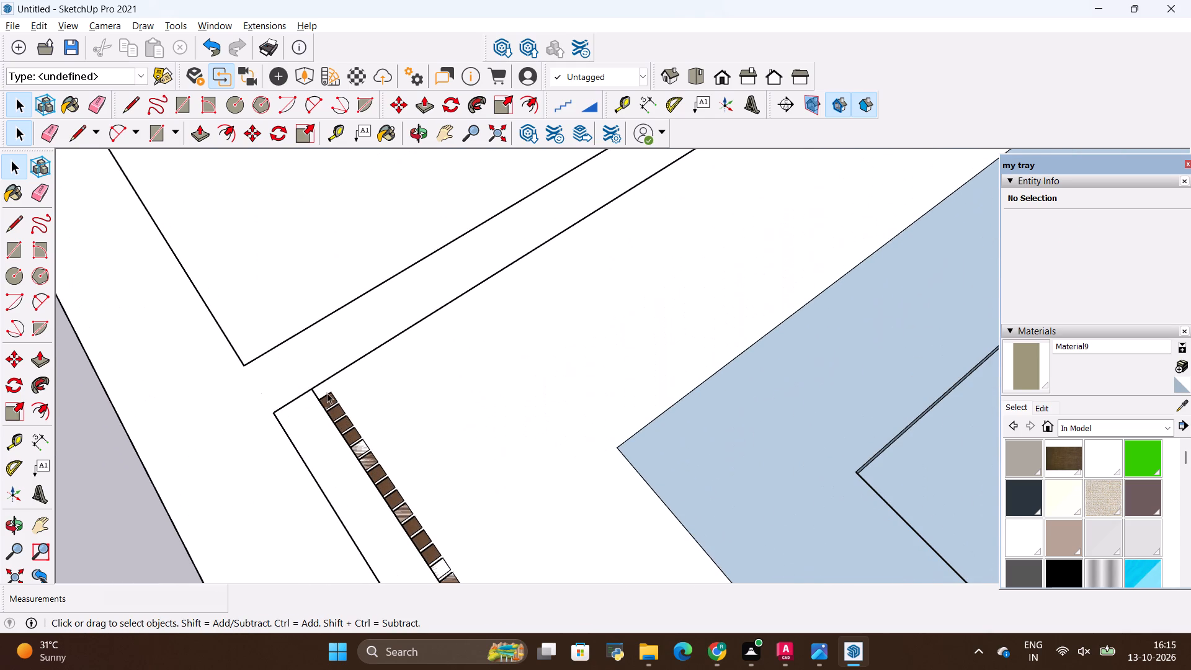
key("space")
left_click(368, 381)
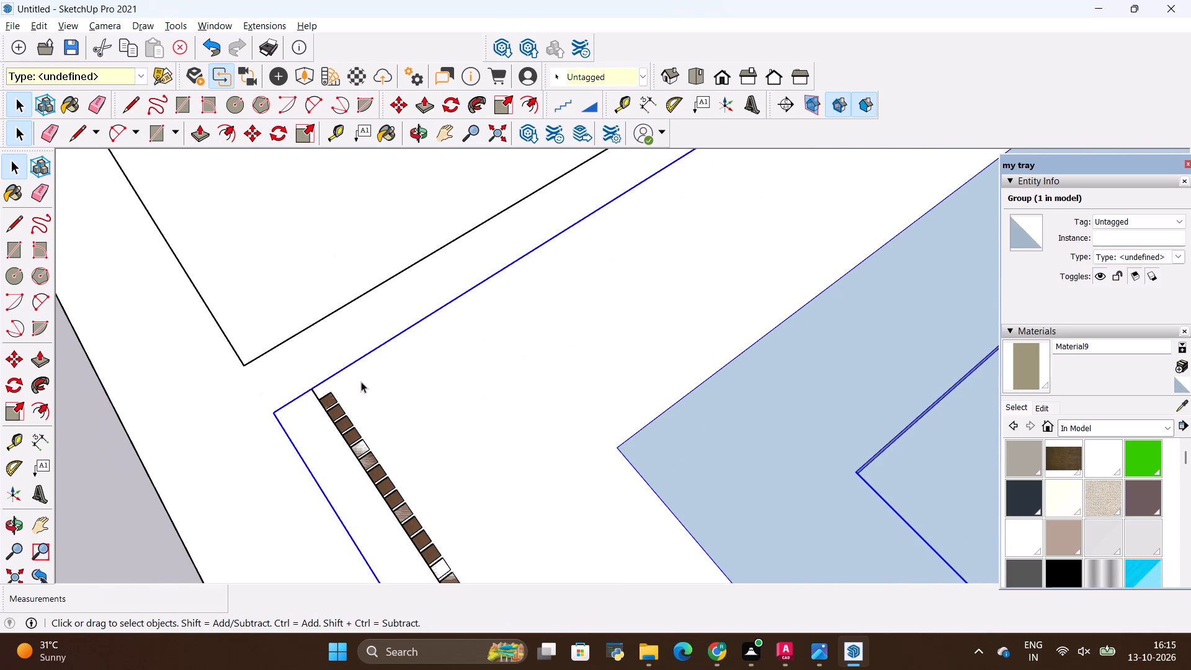
scroll(331, 346, "down", 13)
key("space")
left_click(153, 429)
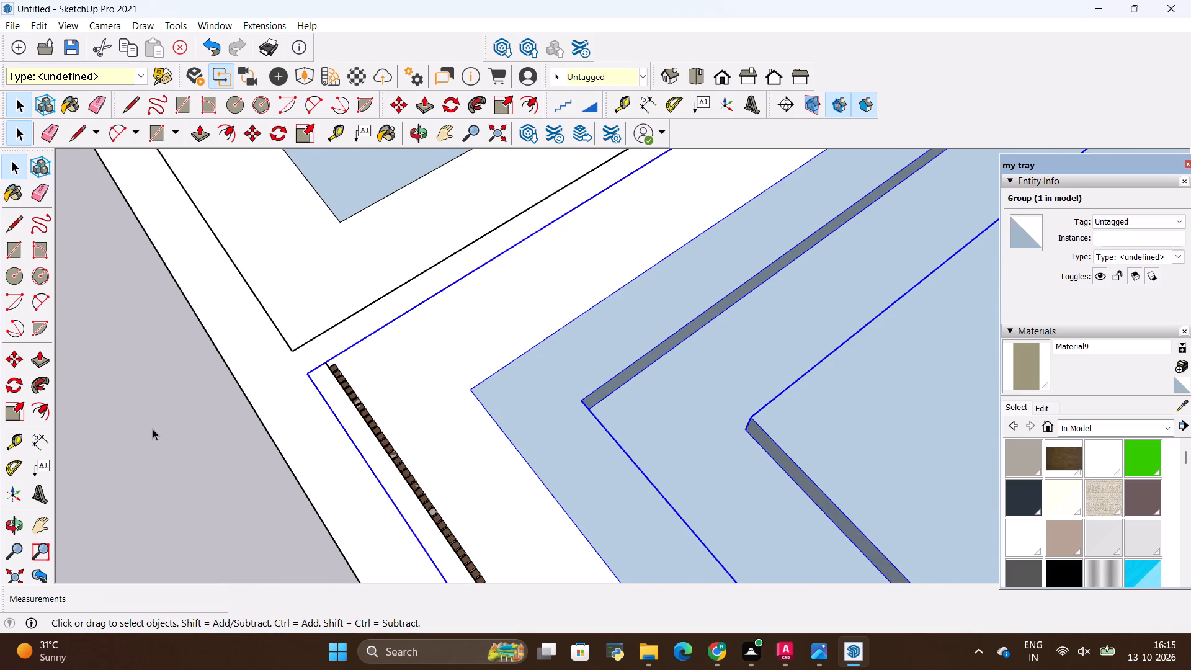
Examine the placed living room ceiling panel from outside the house, including its open edge facing the staircase.
scroll(278, 395, "down", 20)
scroll(278, 395, "down", 13)
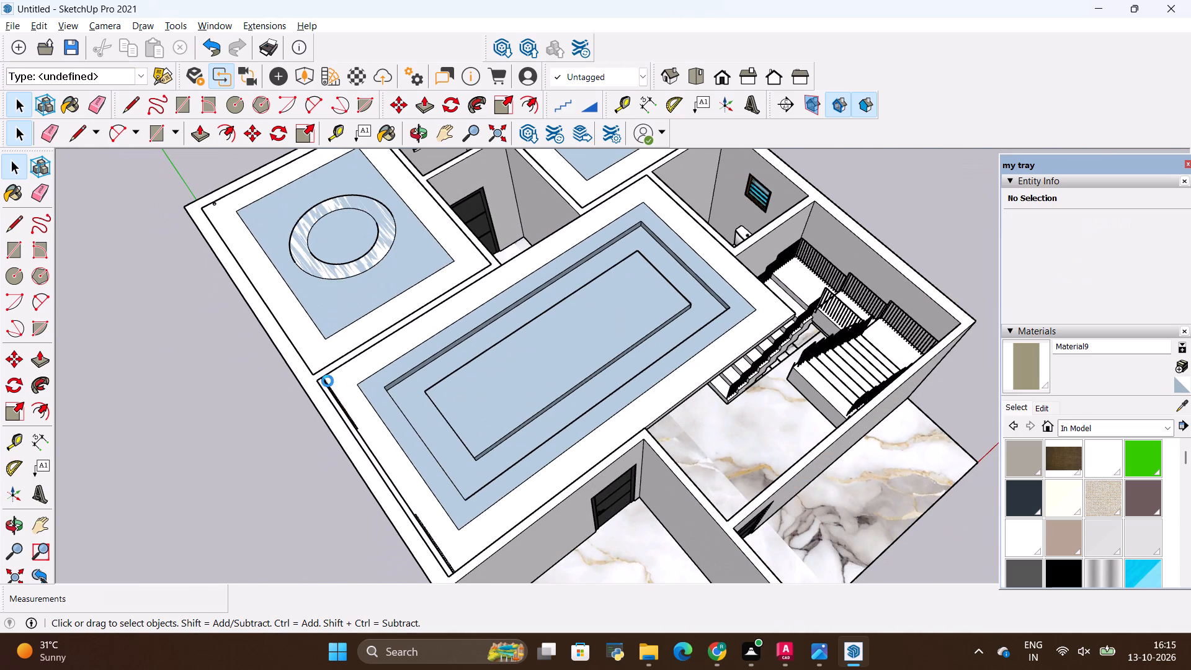
middle_click_drag(855, 399, 326, 471)
scroll(319, 468, "down", 6)
key("space")
scroll(319, 461, "down", 18)
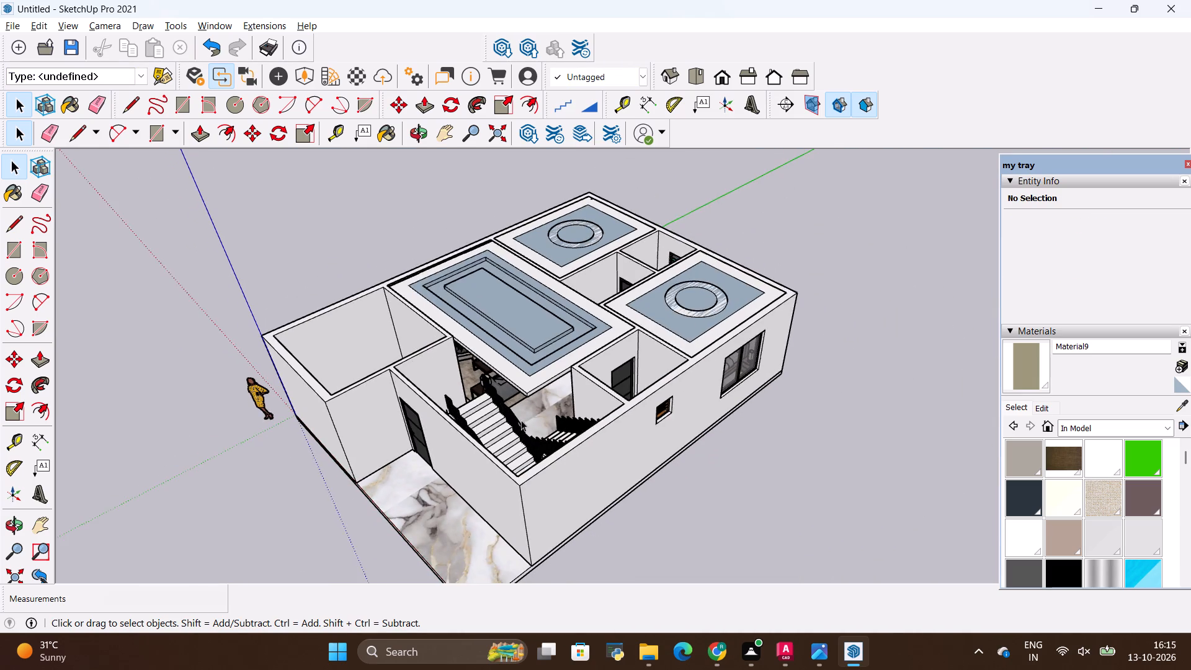
scroll(664, 410, "down", 1)
middle_click_drag(667, 410, 752, 331)
scroll(645, 334, "up", 6)
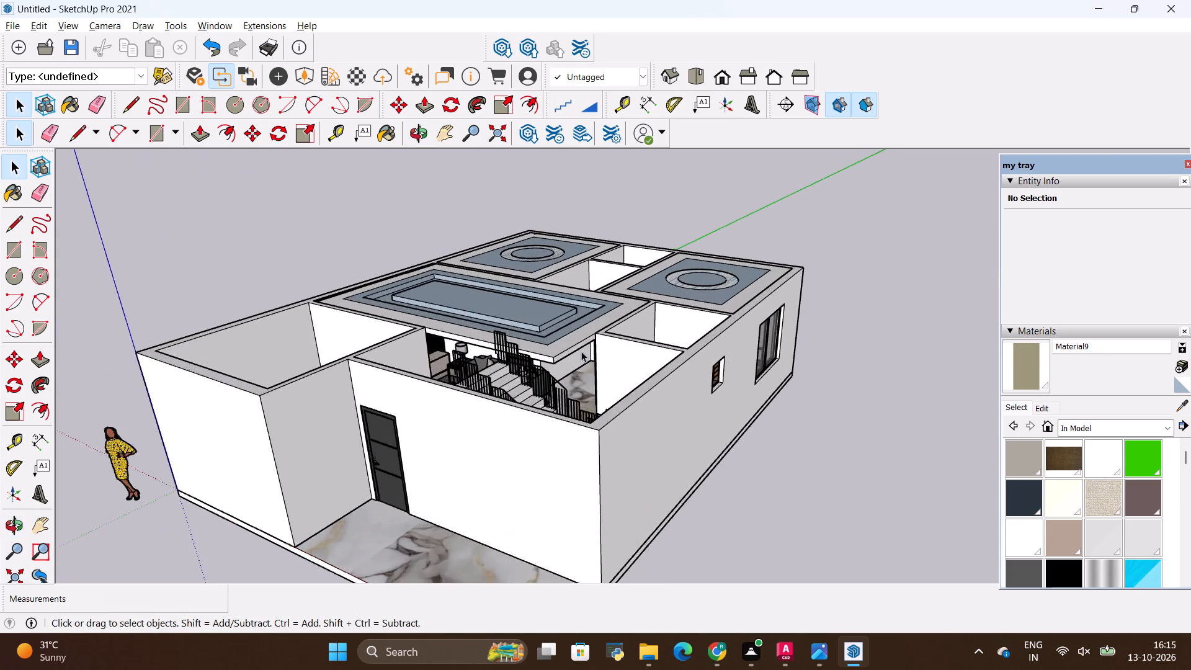
scroll(581, 351, "up", 17)
middle_click_drag(601, 372, 503, 401)
scroll(518, 389, "up", 15)
middle_click_drag(527, 439, 529, 439)
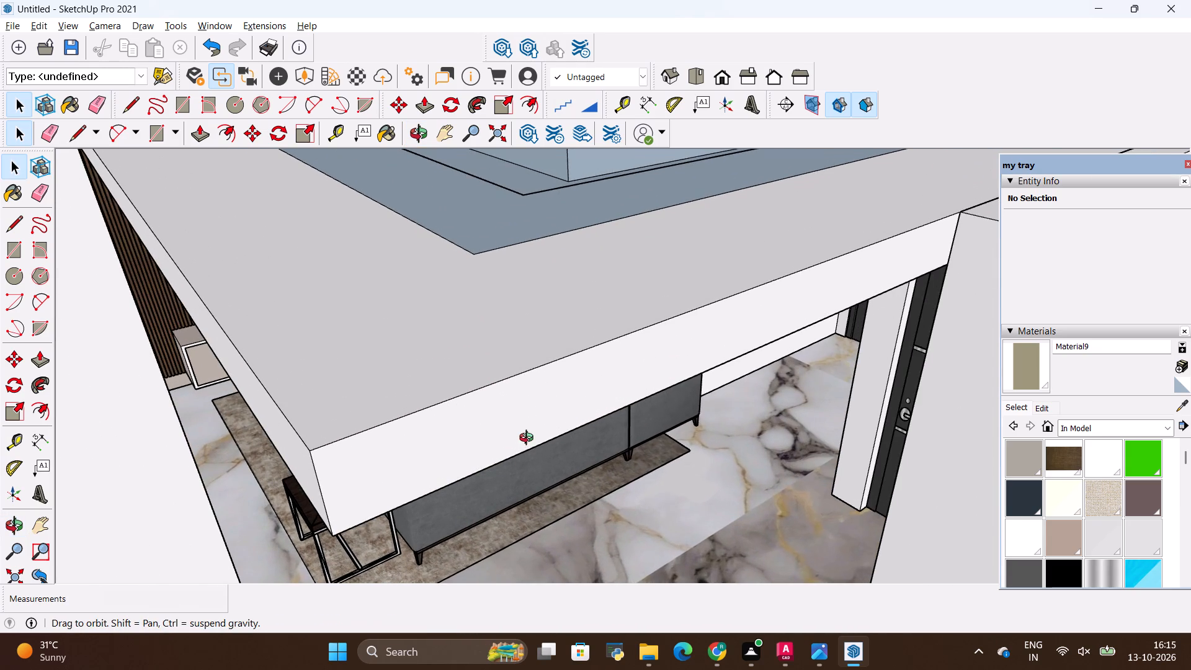
middle_click_drag(529, 439, 526, 284)
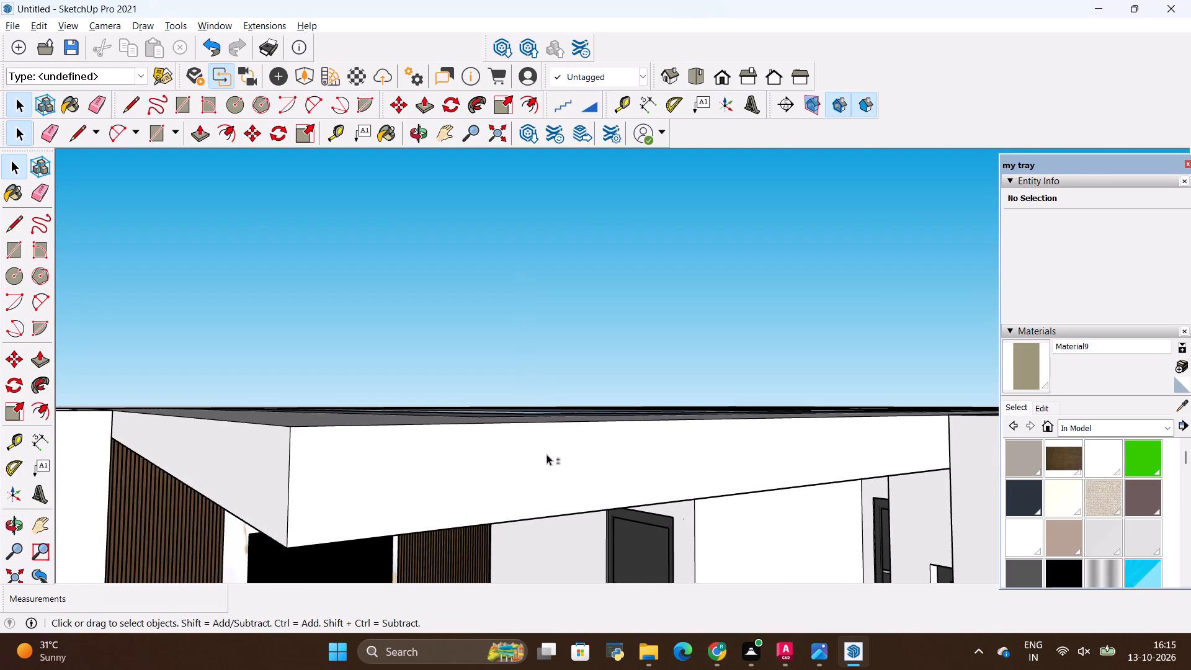
Inspect the stepped ceiling's olive-beige underside from inside the living room, around the TV wall and door side, and its fit from above.
middle_click_drag(545, 454, 585, 254, "shift")
middle_click_drag(608, 326, 624, 256, "shift")
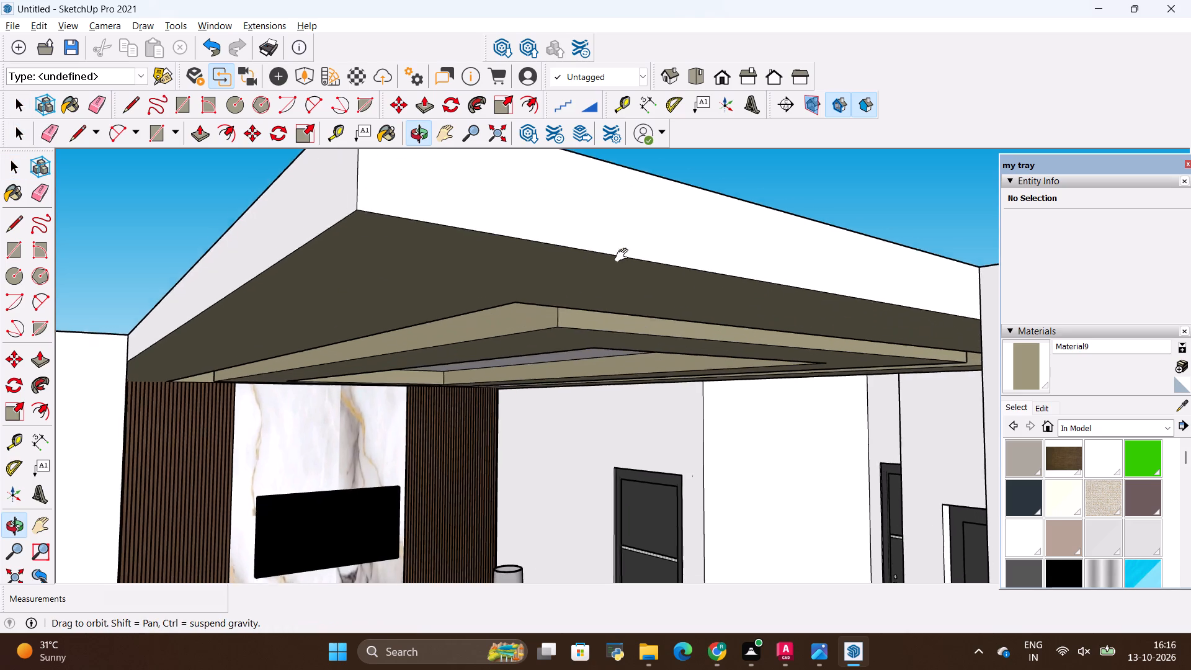
middle_click_drag(624, 256, 627, 224, "shift")
middle_click_drag(604, 426, 605, 332, "shift")
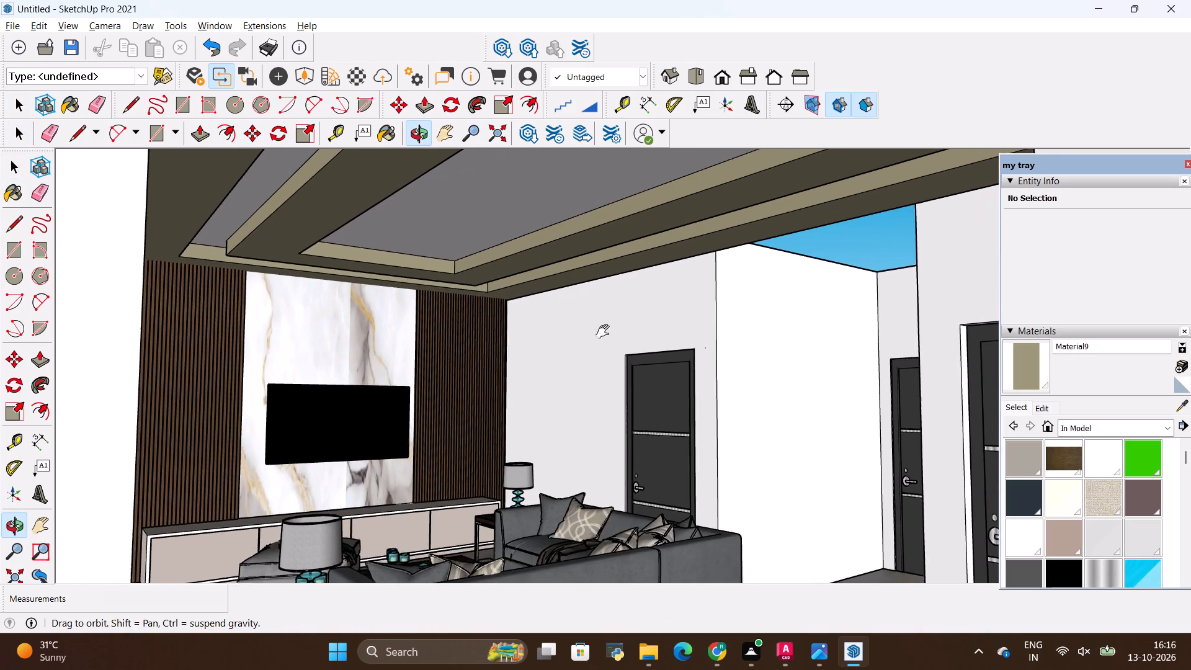
middle_click_drag(605, 332, 583, 346, "shift")
middle_click_drag(478, 427, 526, 394, "shift")
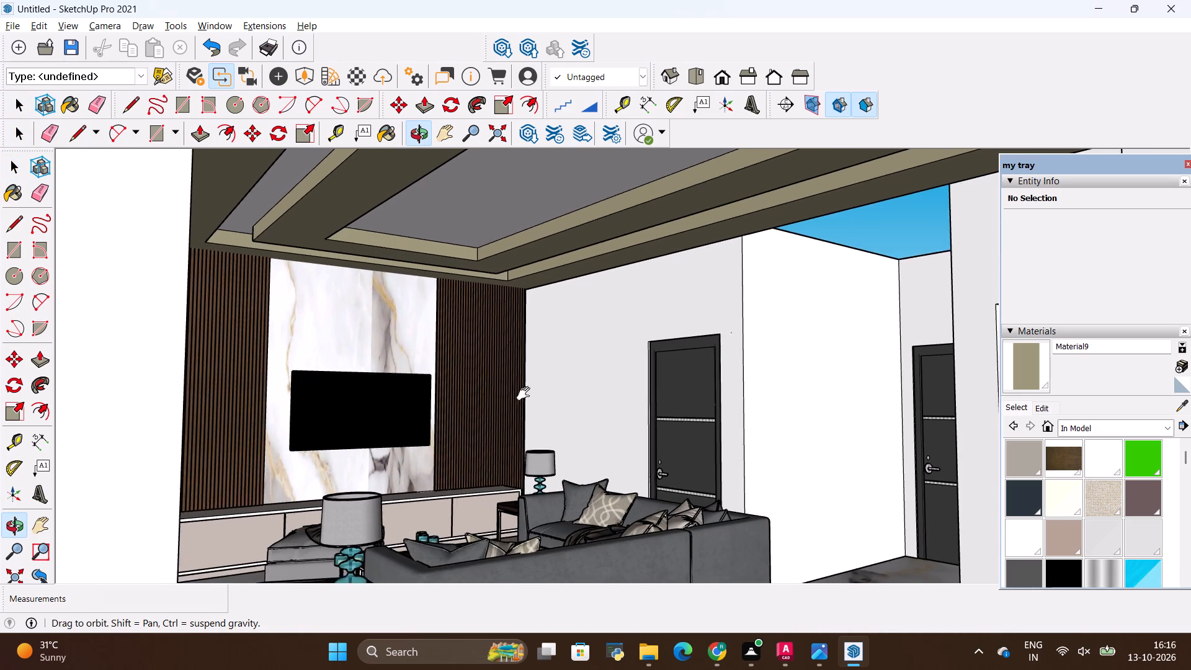
middle_click_drag(526, 394, 506, 390, "shift")
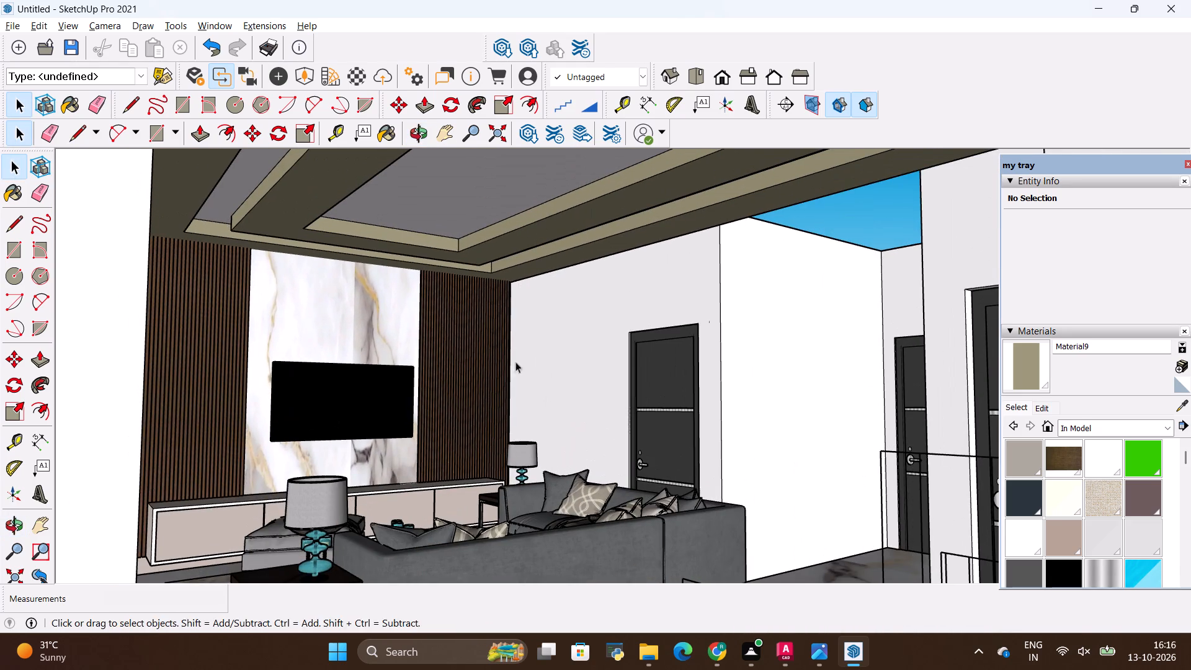
middle_click_drag(542, 315, 530, 348)
scroll(519, 349, "down", 1)
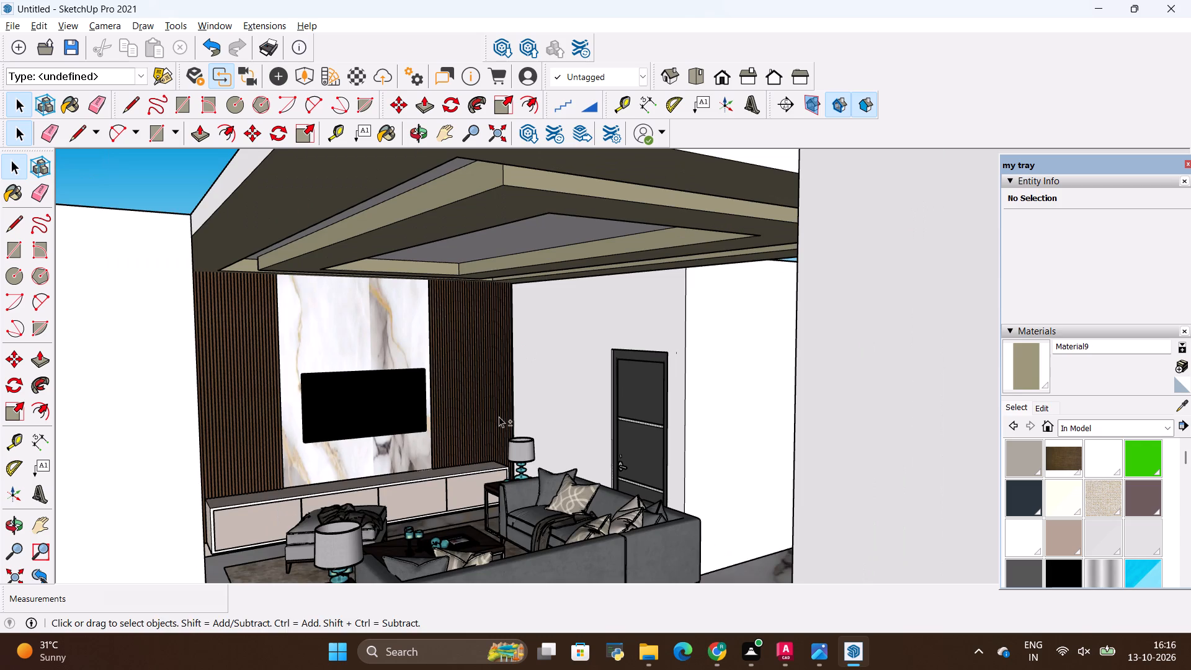
middle_click_drag(499, 416, 497, 372, "shift")
middle_click_drag(535, 385, 541, 391)
scroll(529, 382, "up", 1)
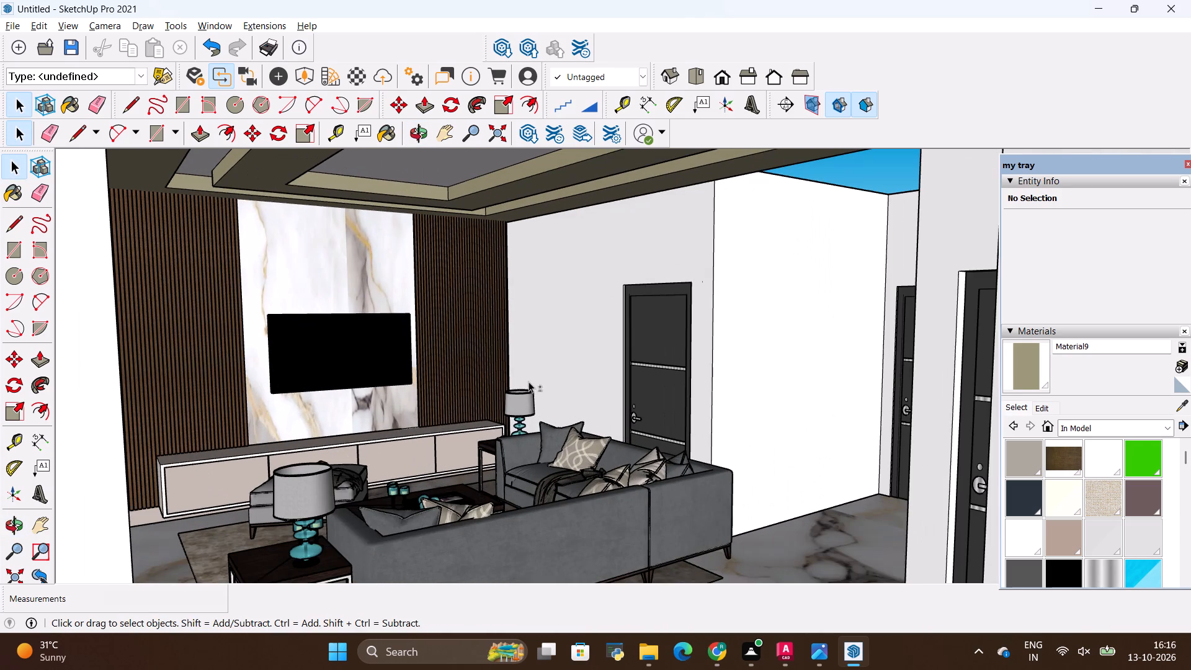
middle_click_drag(529, 382, 524, 405, "shift")
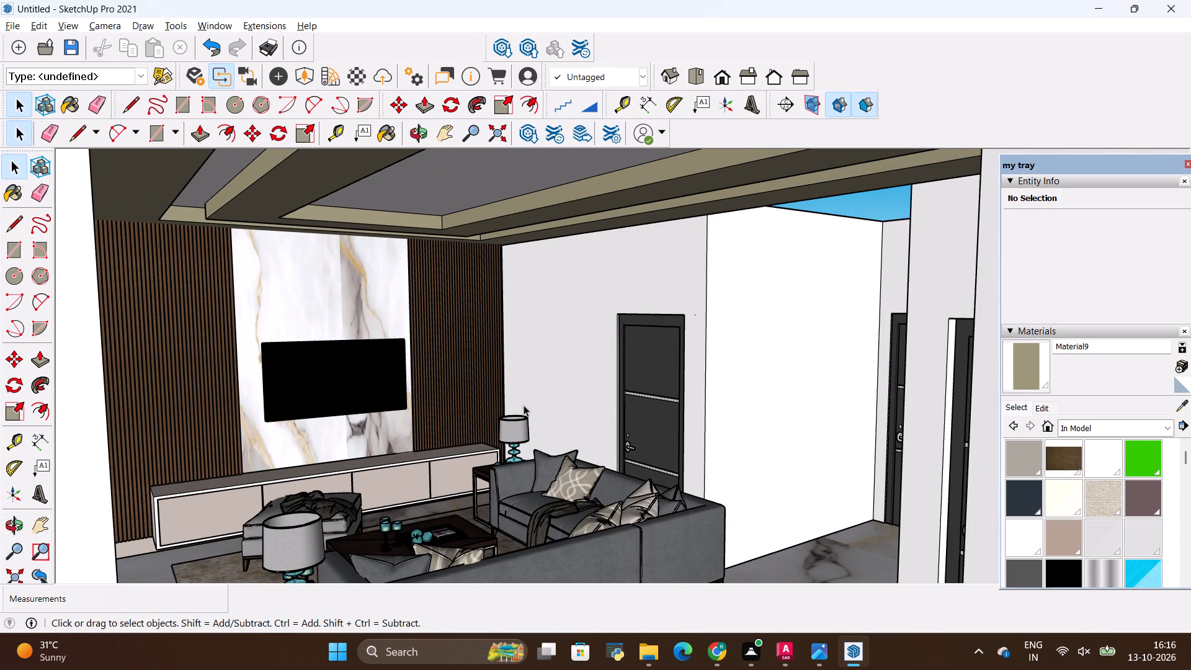
middle_click_drag(606, 270, 631, 458, "shift")
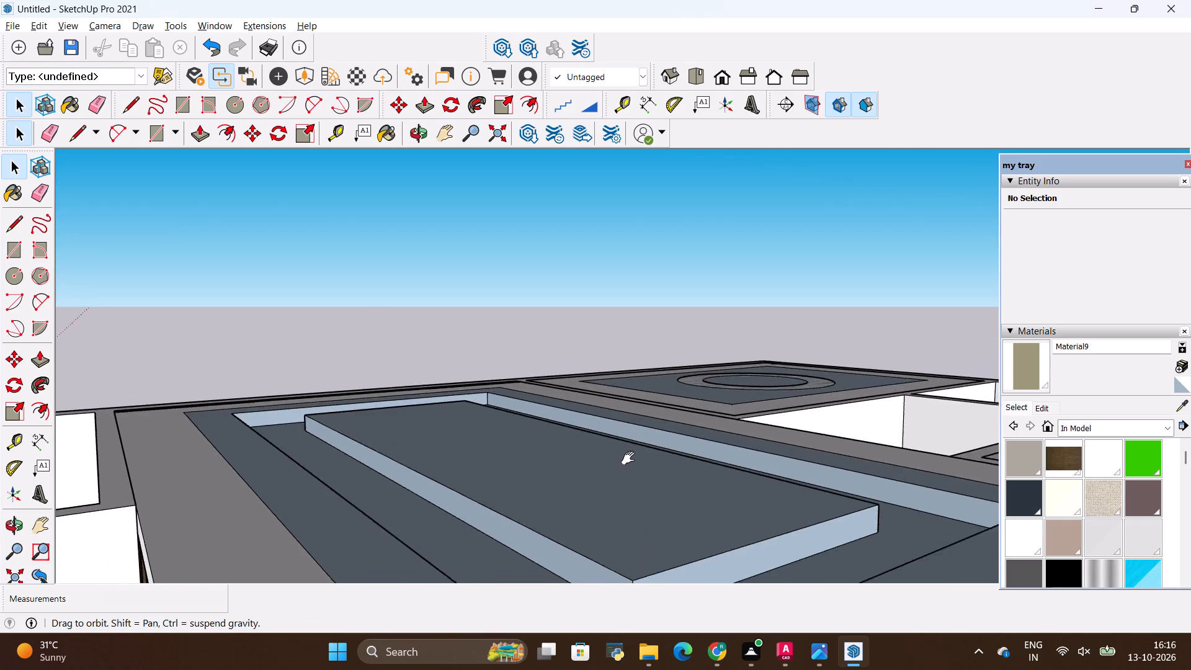
middle_click_drag(631, 458, 423, 440, "shift")
scroll(526, 387, "down", 12)
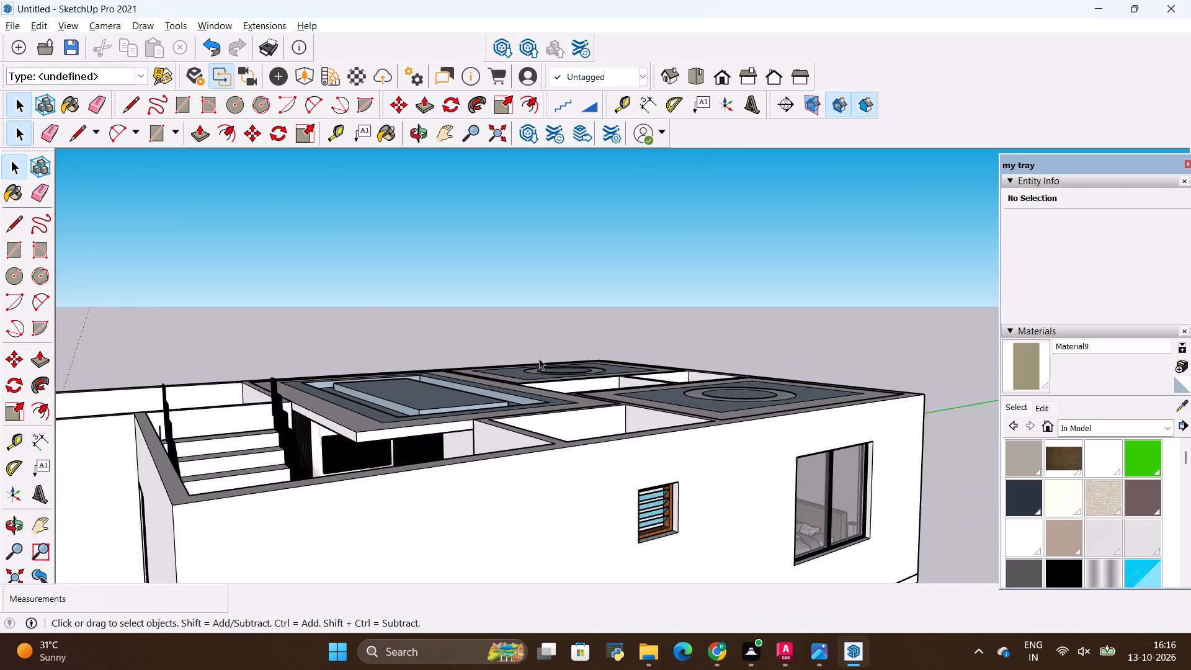
middle_click_drag(406, 338, 481, 444)
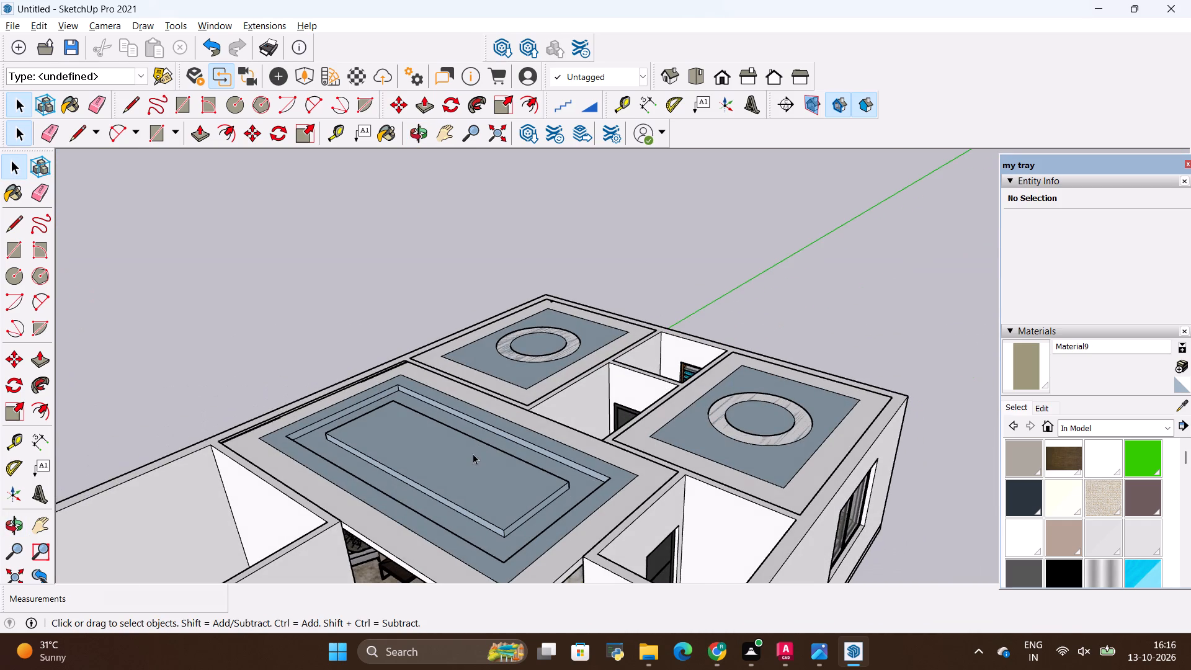
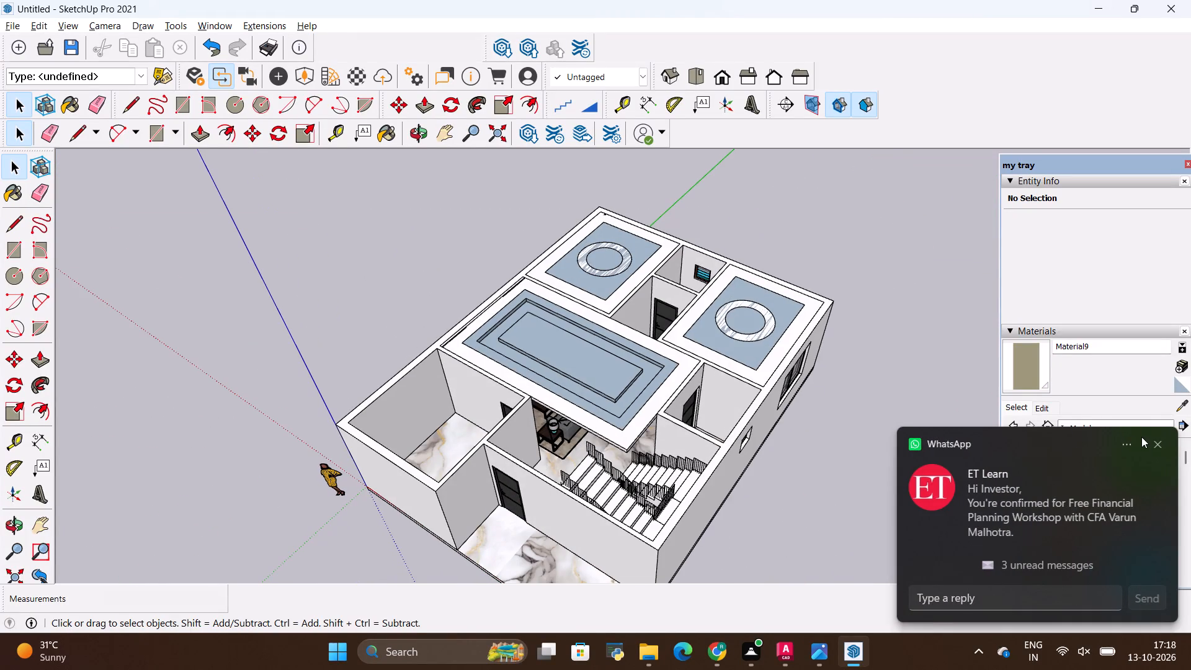
Move the ceiling group of the bedroom beside the staircase side straight up about 19' 6" by its outer corner, uncovering the room.
left_click(1162, 450)
scroll(761, 401, "up", 7)
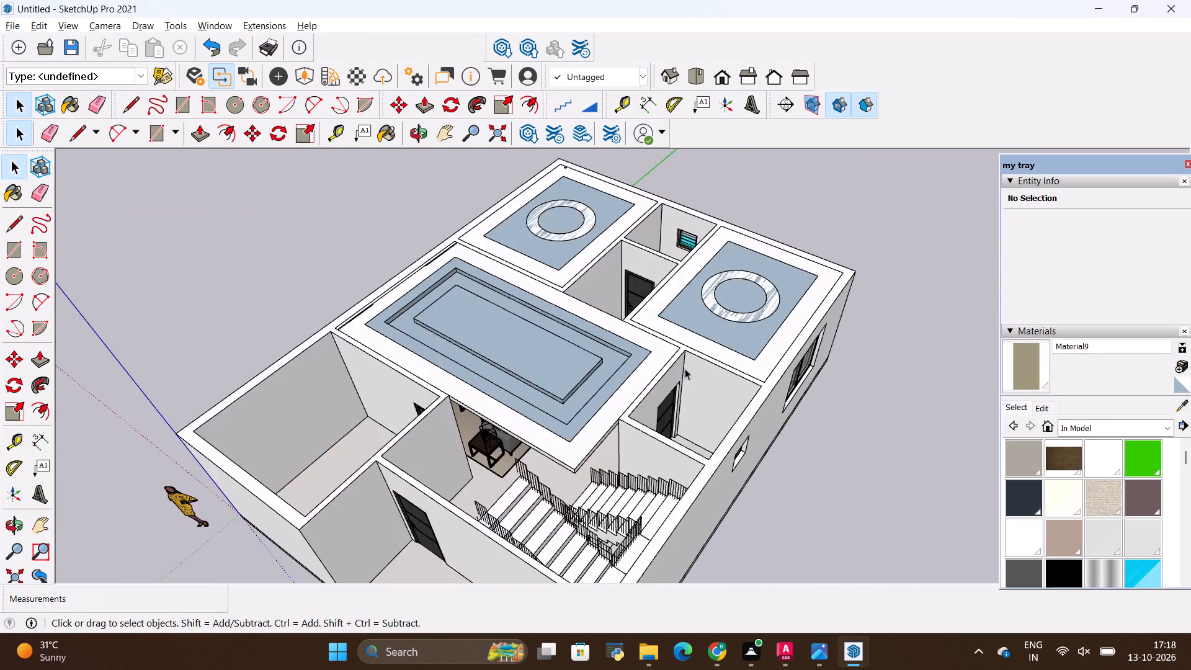
scroll(677, 313, "down", 11)
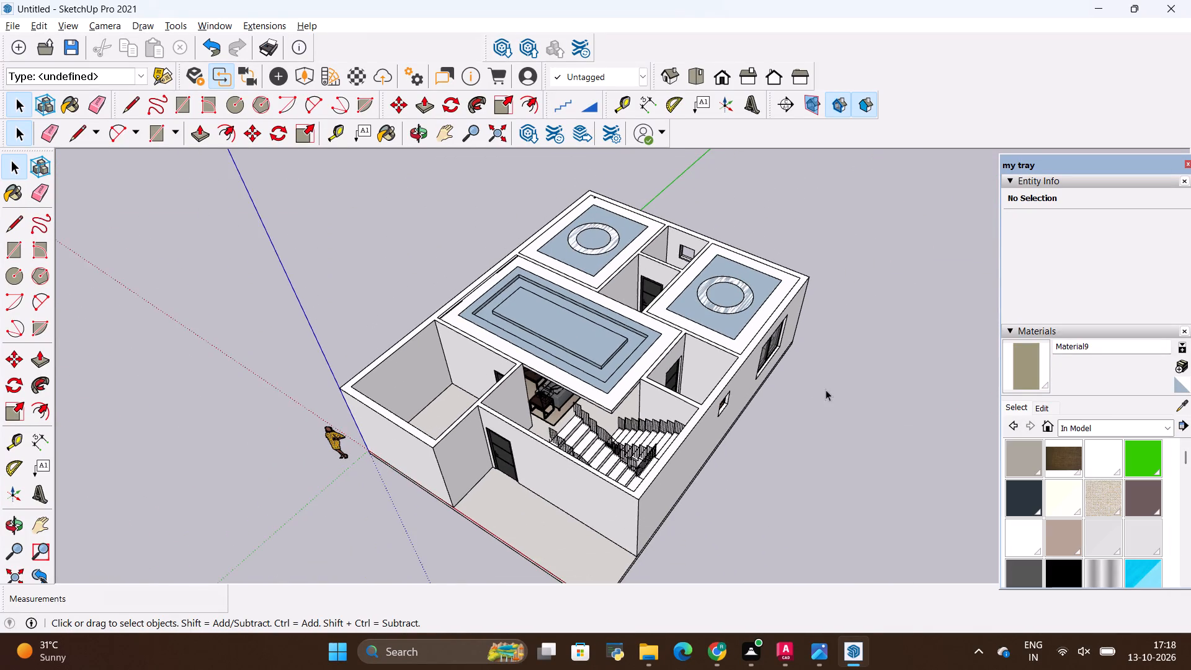
scroll(826, 390, "up", 1)
middle_click_drag(826, 390, 676, 451)
scroll(733, 379, "up", 2)
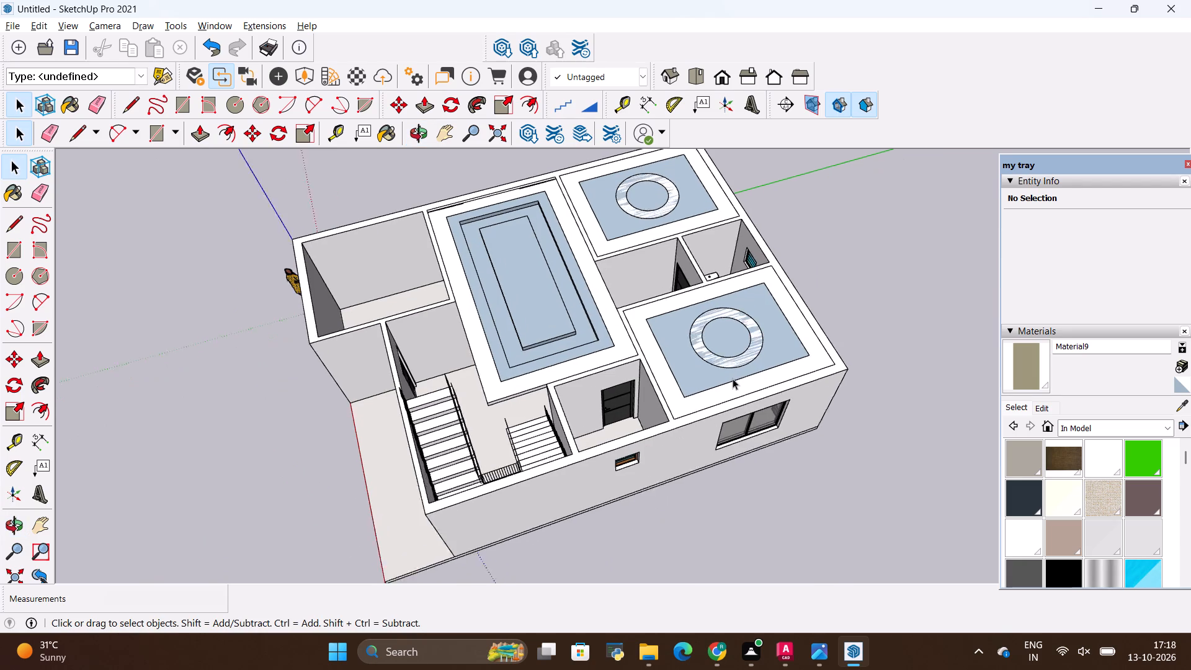
left_click(736, 355)
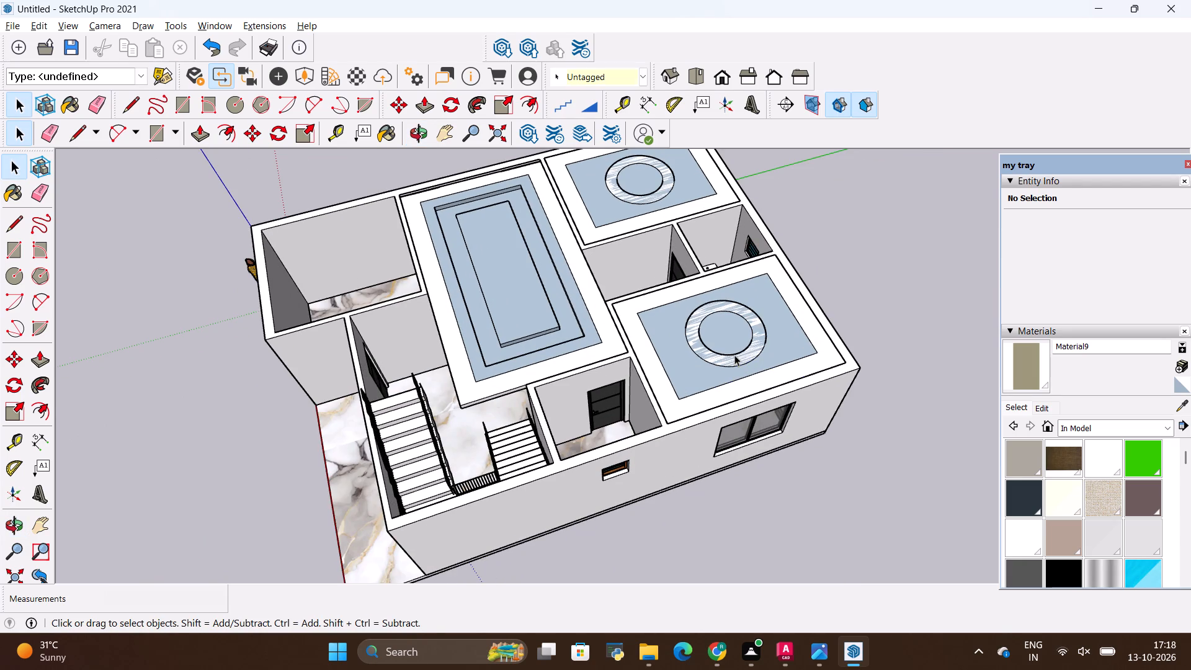
key("m")
scroll(720, 401, "up", 1)
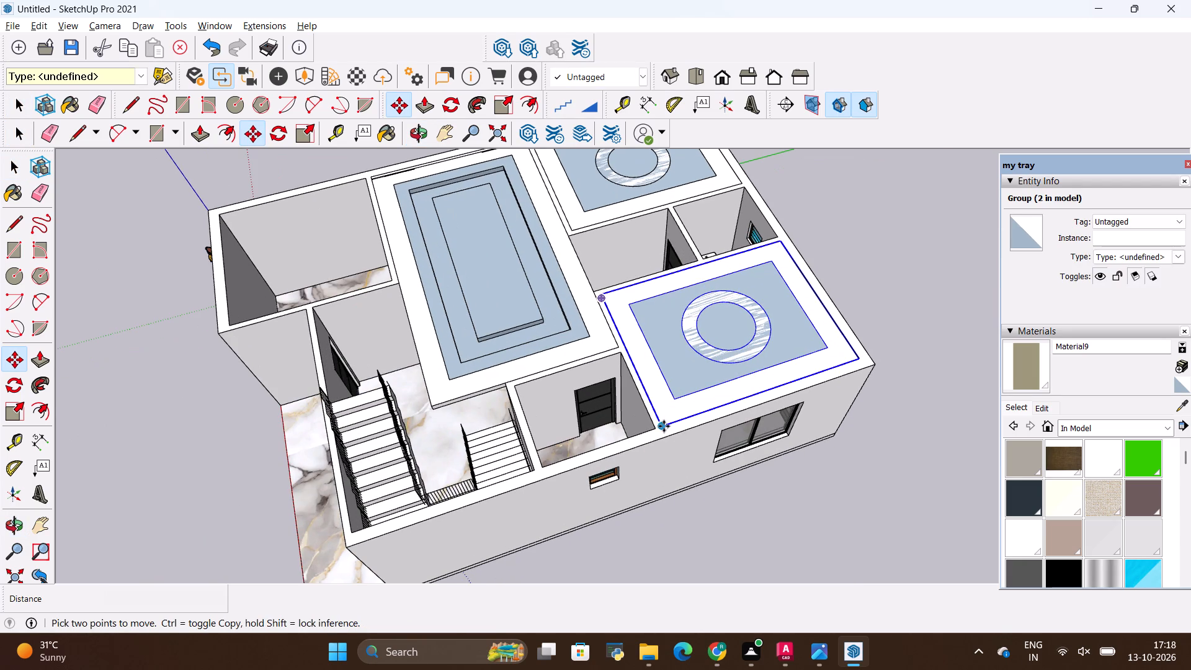
left_click(664, 426)
key("Up")
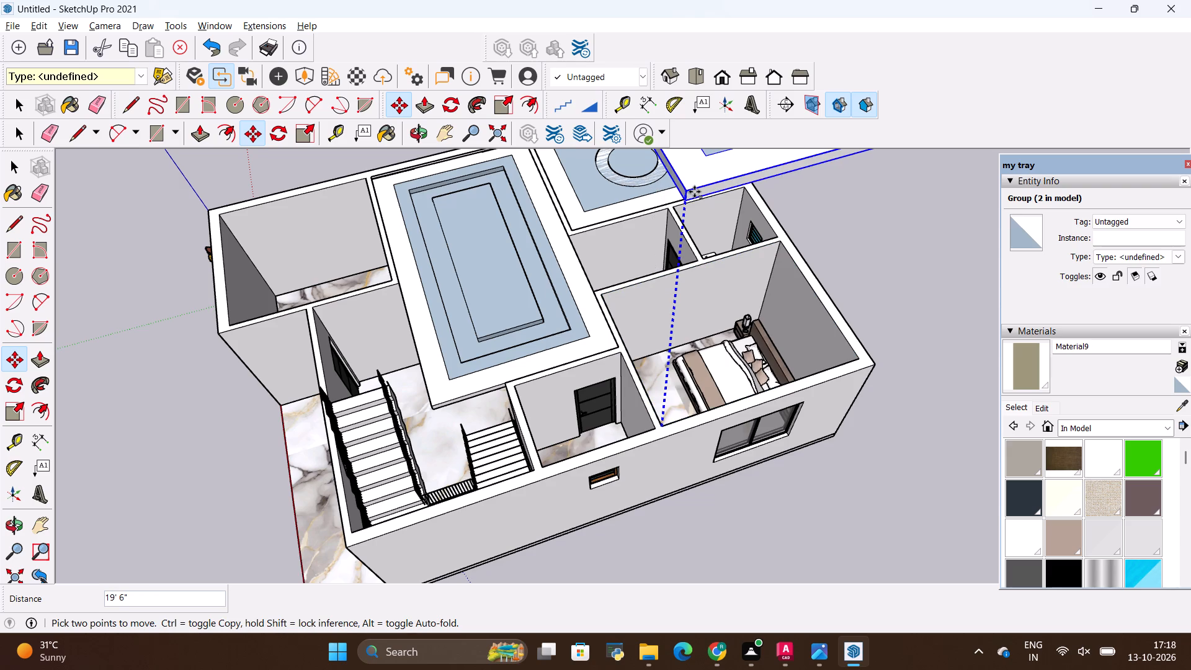
left_click(694, 192)
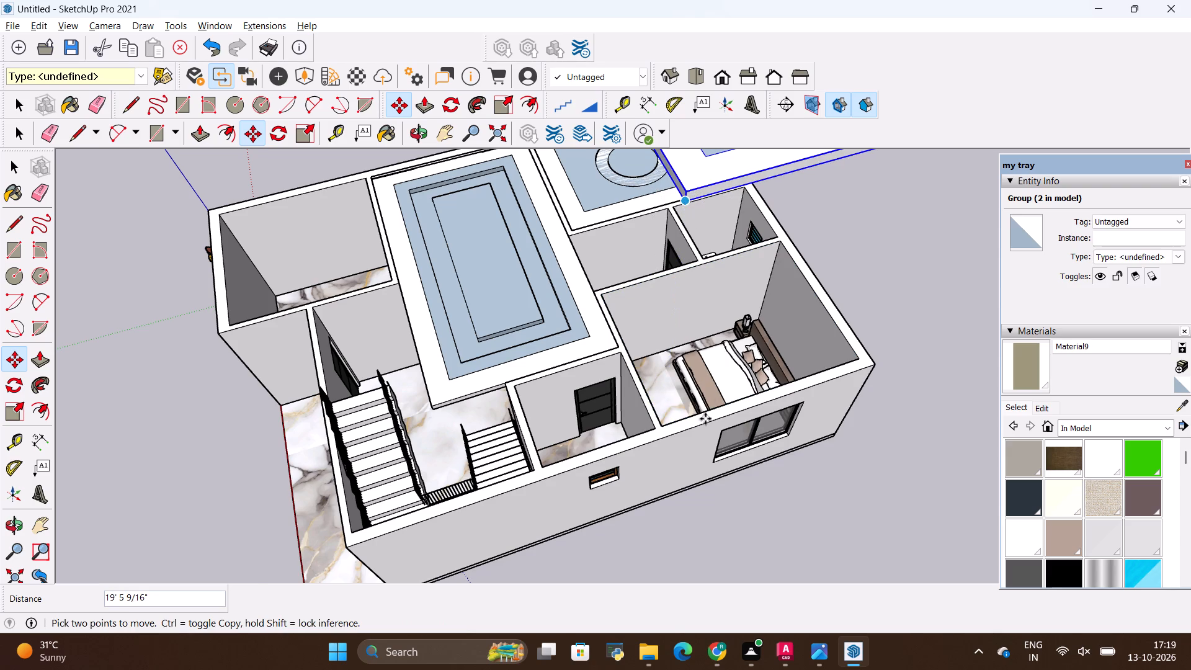
Examine the house from several sides with the bedroom ceiling raised, including the uncovered bedroom and the remaining ceilings.
scroll(705, 421, "down", 10)
scroll(336, 339, "down", 1)
middle_click_drag(346, 353, 703, 427)
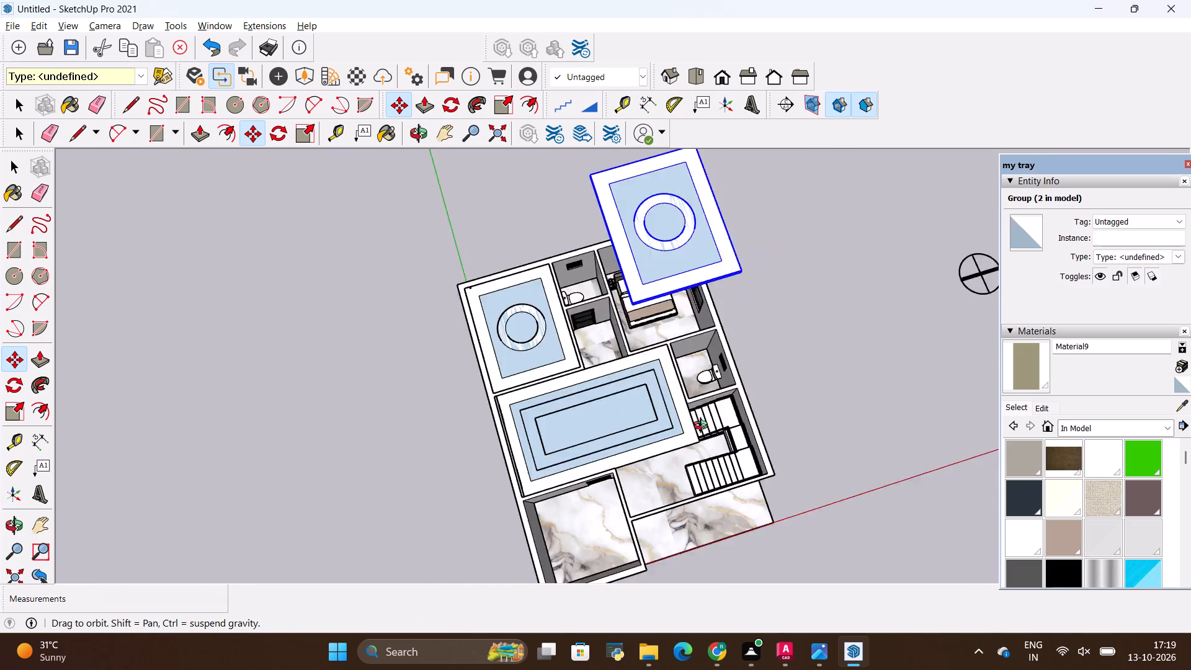
middle_click_drag(703, 427, 832, 267)
middle_click_drag(578, 363, 790, 473)
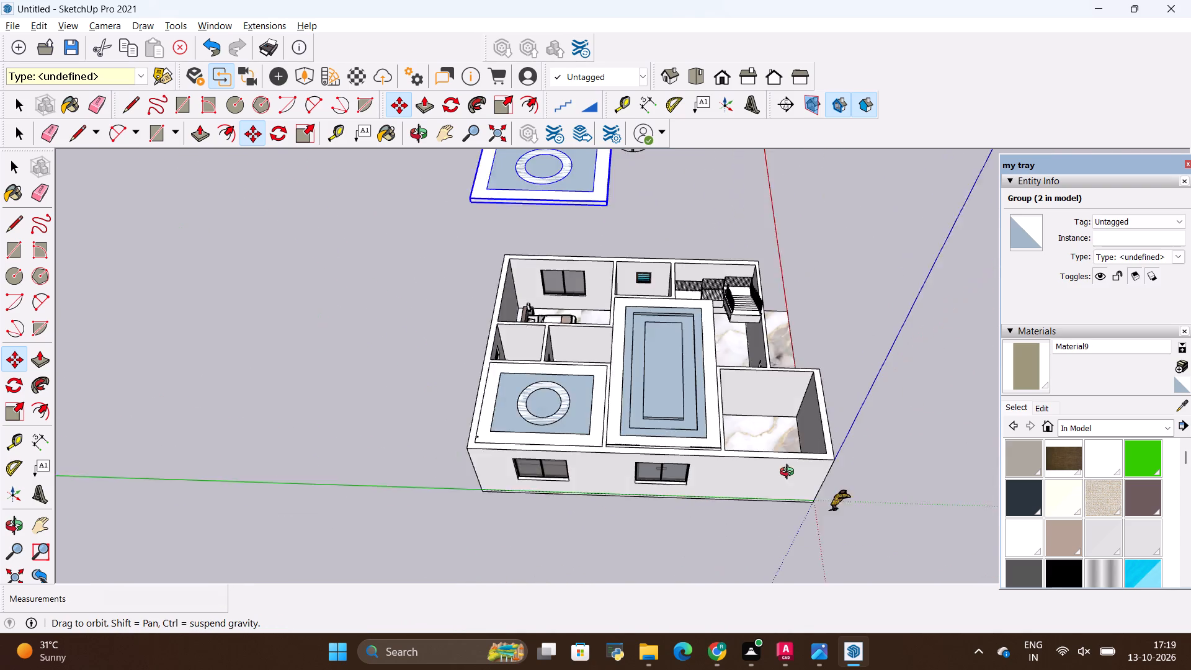
middle_click_drag(790, 473, 800, 473)
scroll(521, 366, "down", 5)
scroll(540, 336, "up", 2)
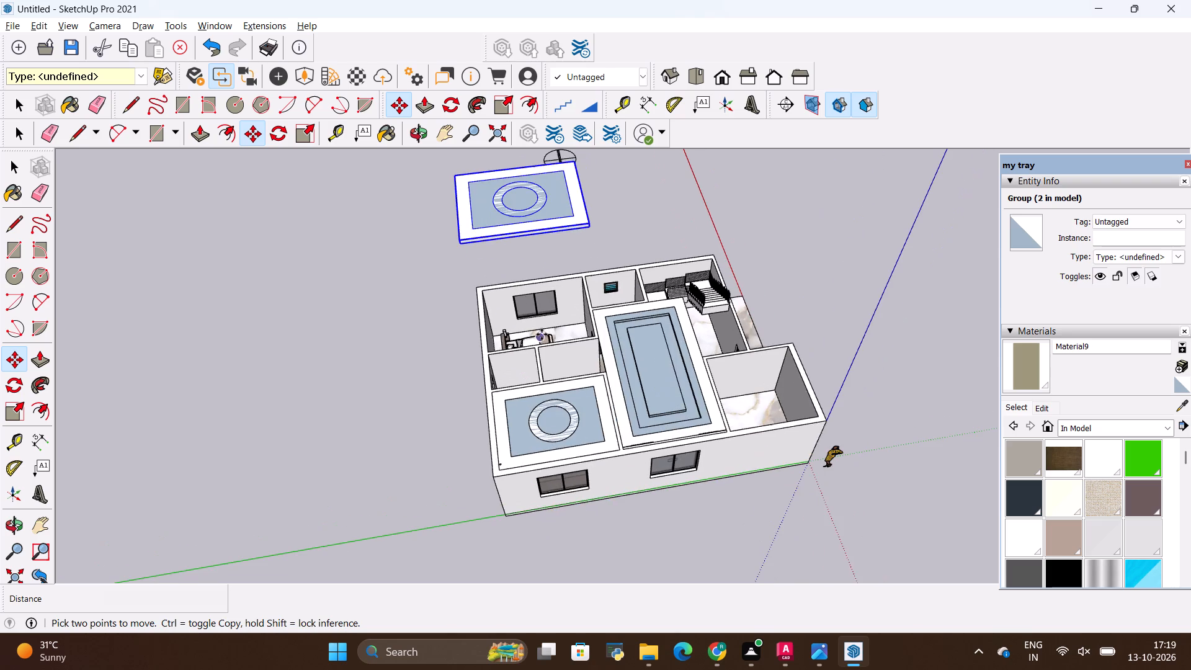
scroll(541, 333, "down", 5)
scroll(521, 266, "up", 11)
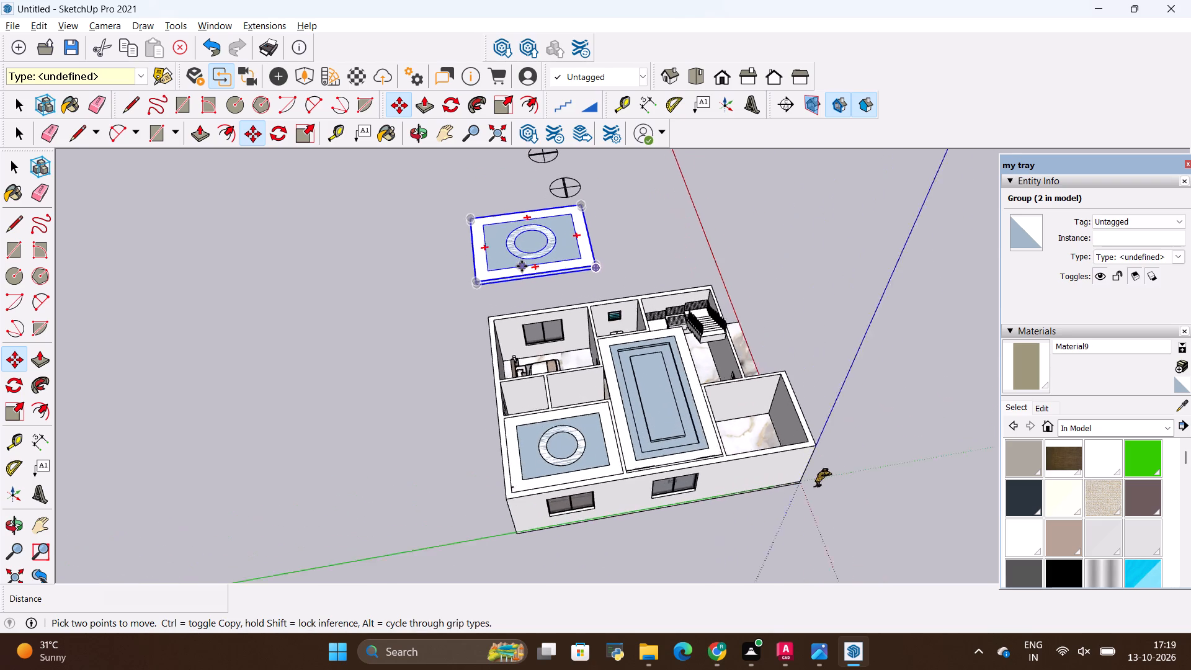
scroll(555, 333, "up", 1)
middle_click_drag(555, 333, 314, 305)
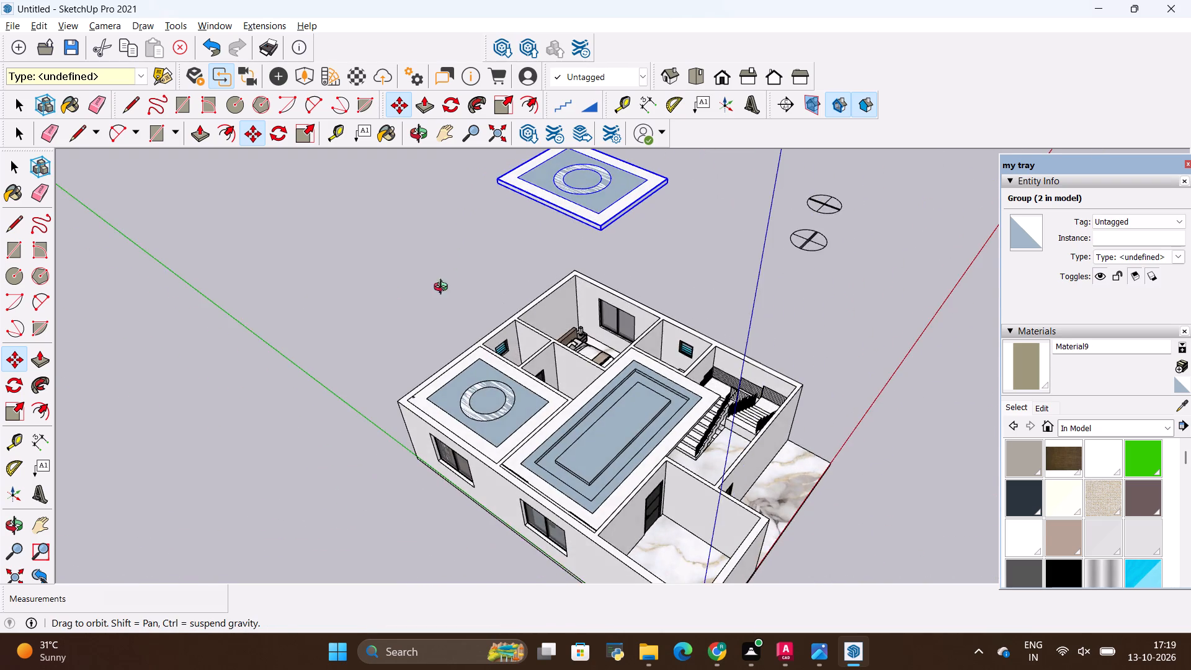
scroll(759, 309, "up", 3)
middle_click_drag(760, 309, 470, 225)
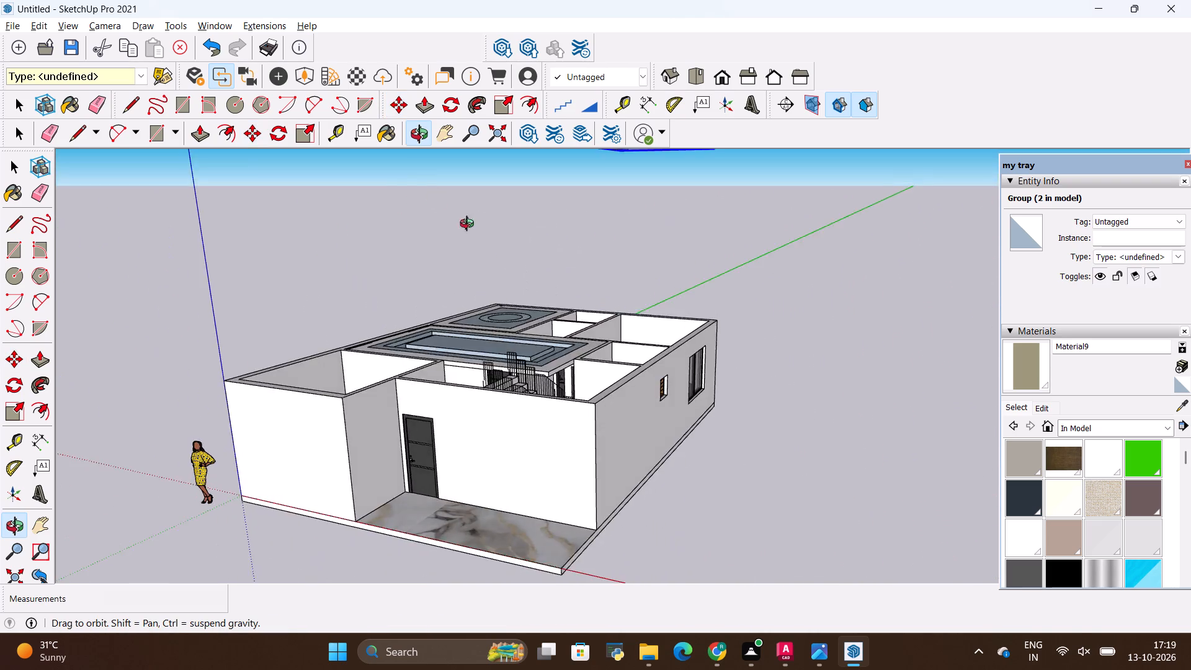
middle_click_drag(470, 225, 418, 367)
Erase the bed component with its bedside tables and lamps from the uncovered bedroom.
scroll(672, 266, "up", 7)
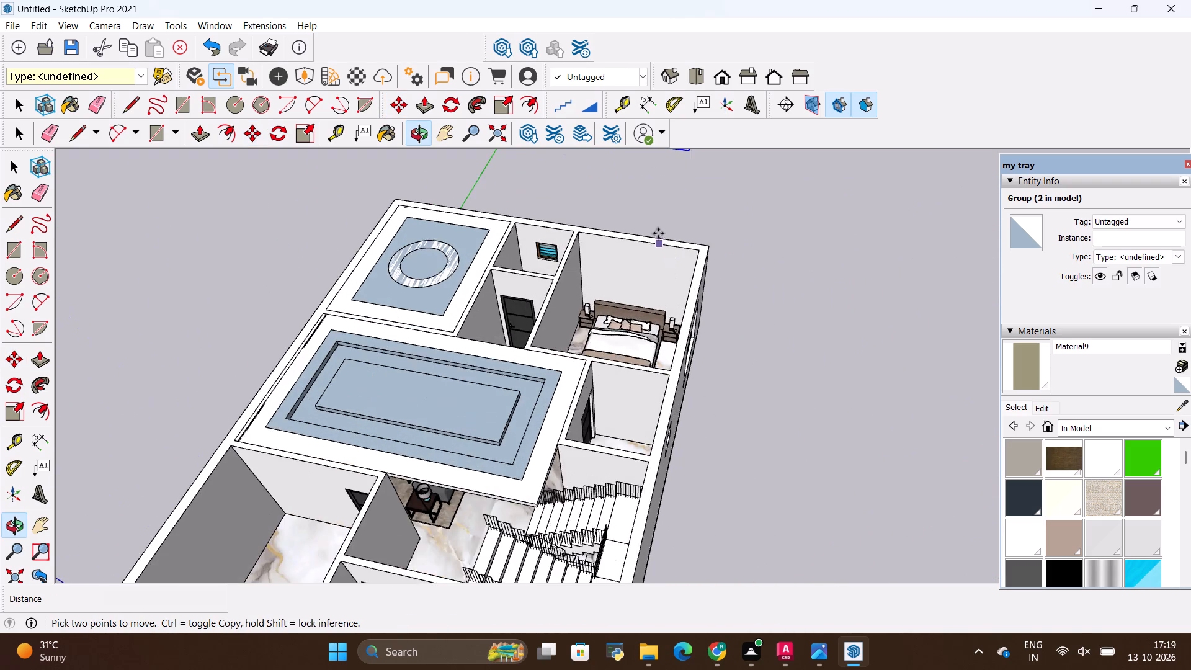
scroll(658, 233, "up", 18)
middle_click_drag(659, 342, 721, 284)
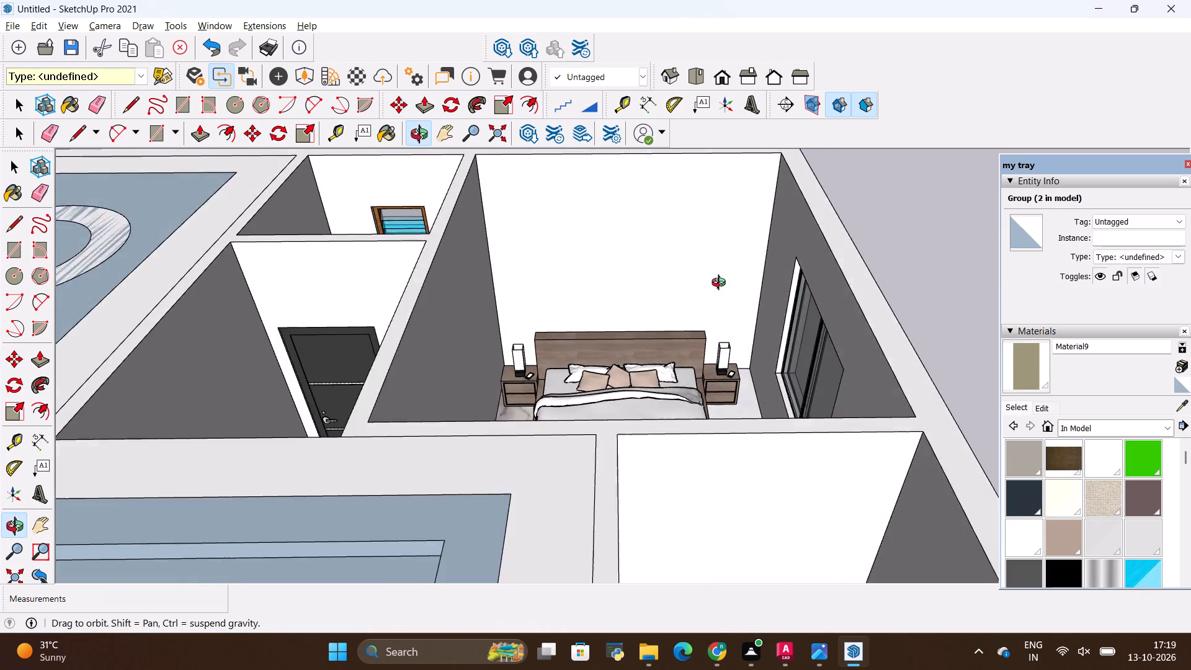
middle_click_drag(721, 284, 709, 327)
scroll(708, 332, "down", 5)
scroll(695, 230, "up", 9)
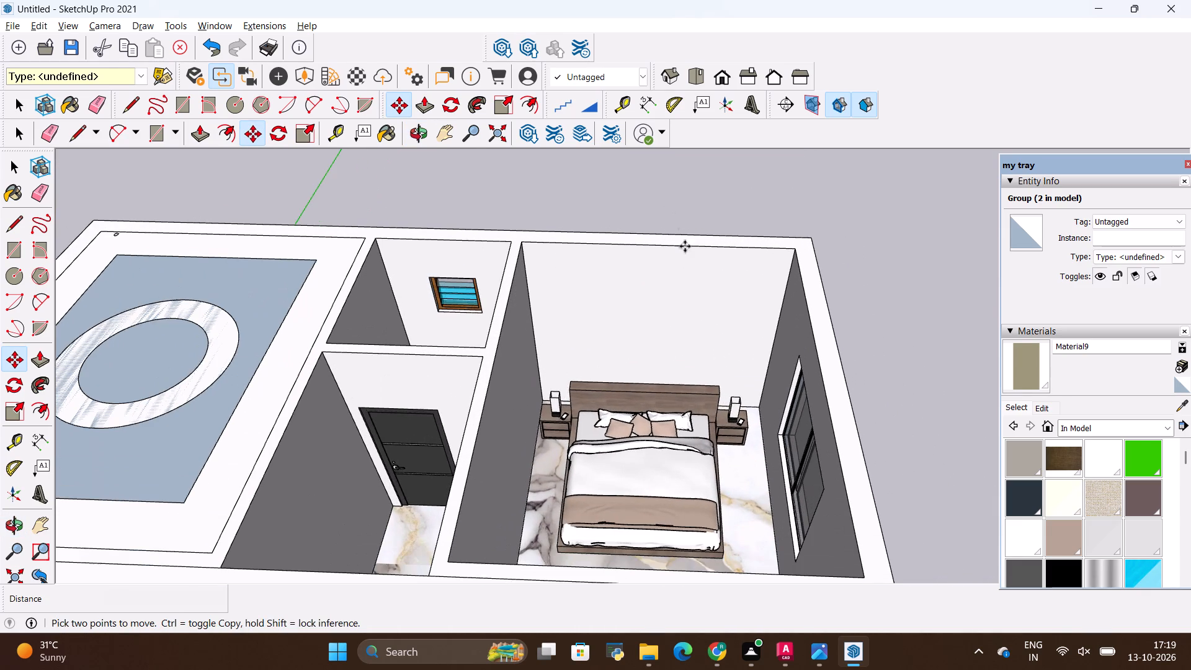
key("space")
left_click(652, 460)
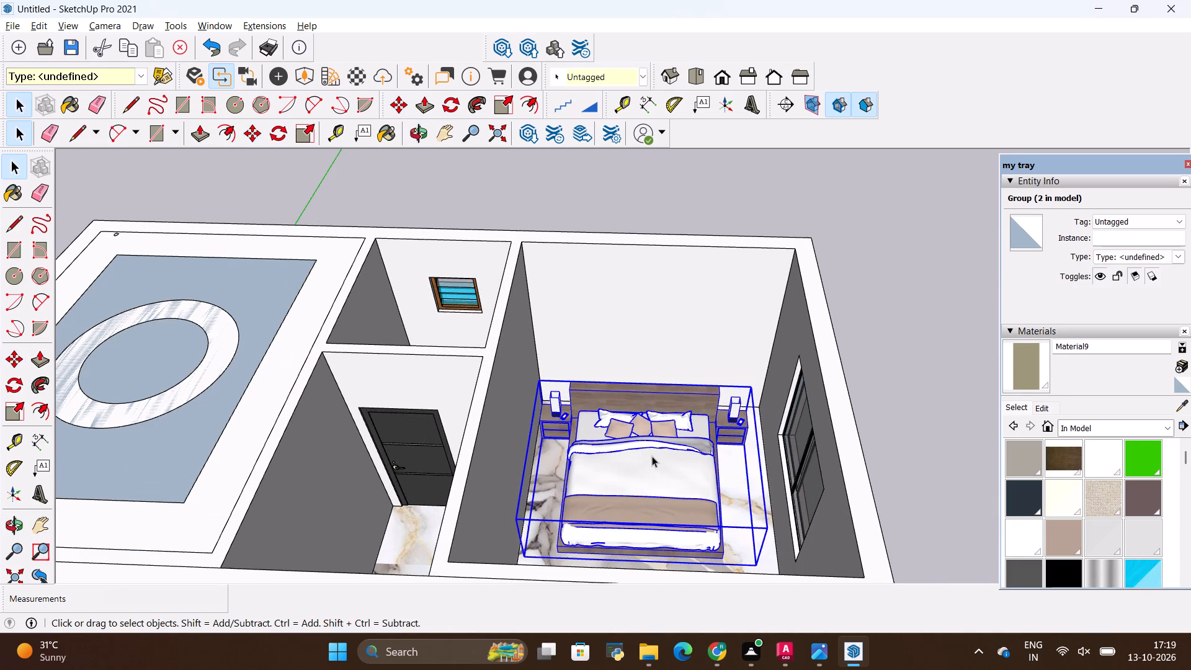
right_click(615, 444)
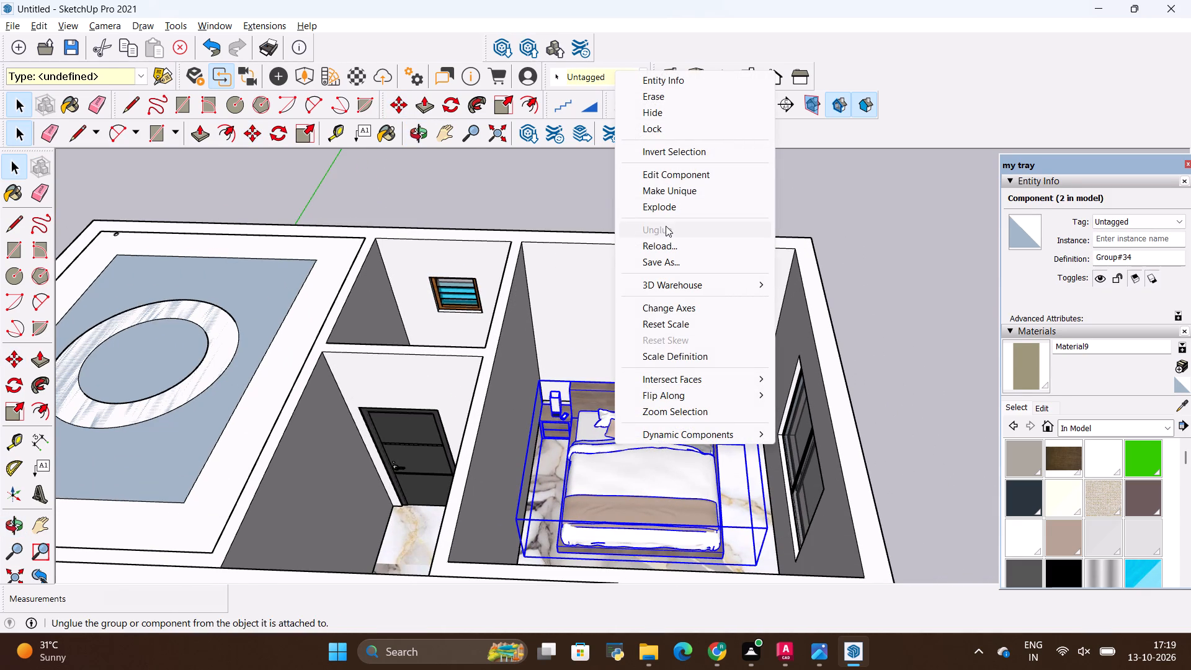
left_click(645, 103)
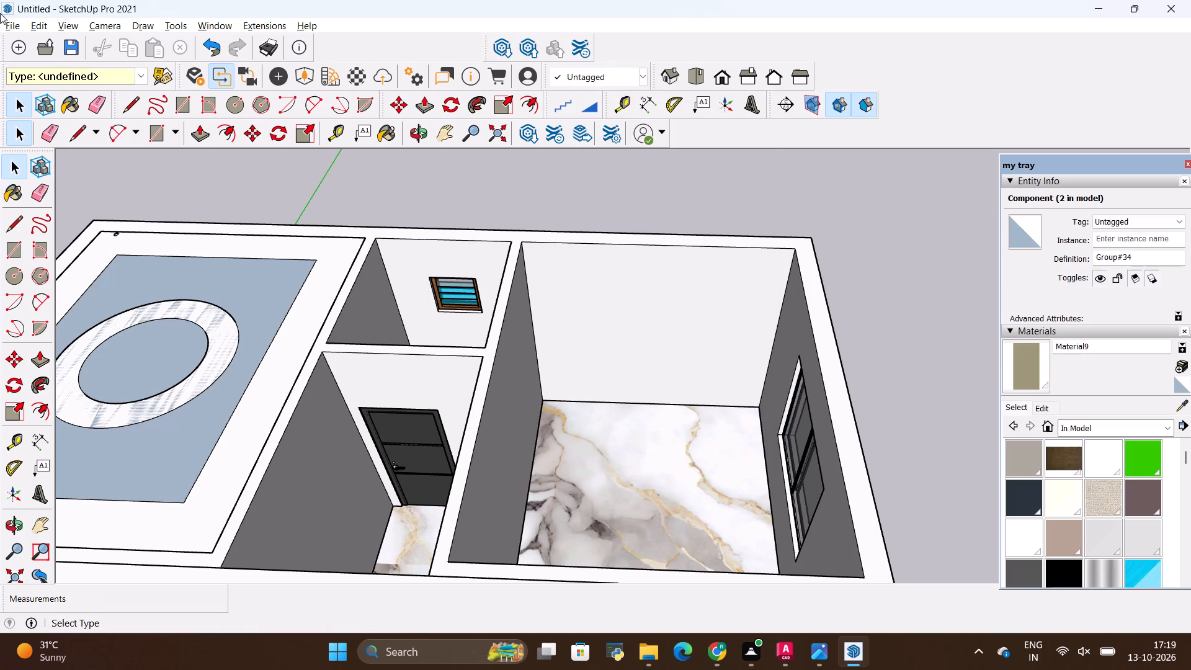
Start importing a file and open the Downloads folder as the source.
left_click(14, 27)
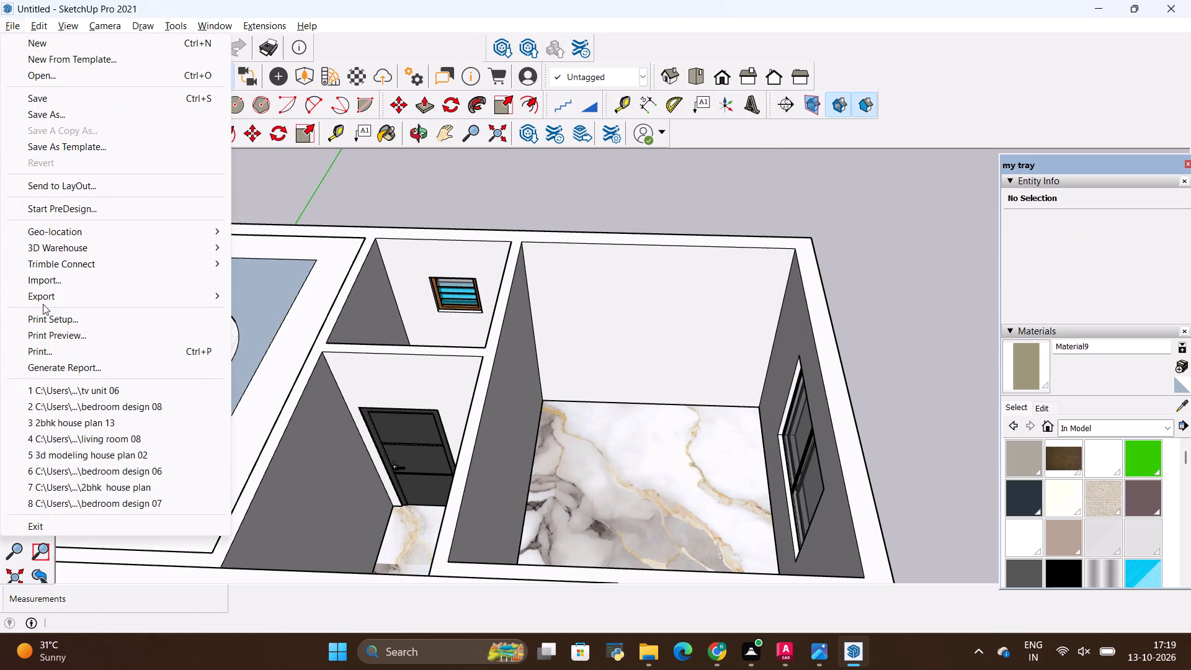
left_click(63, 286)
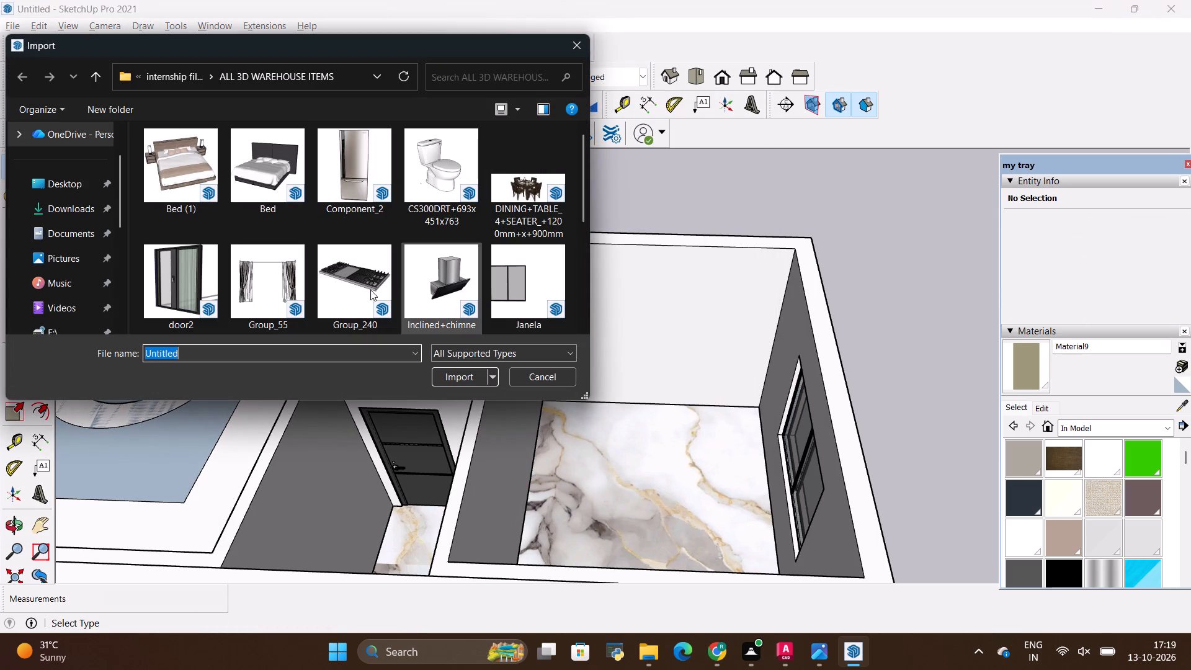
left_click(74, 217)
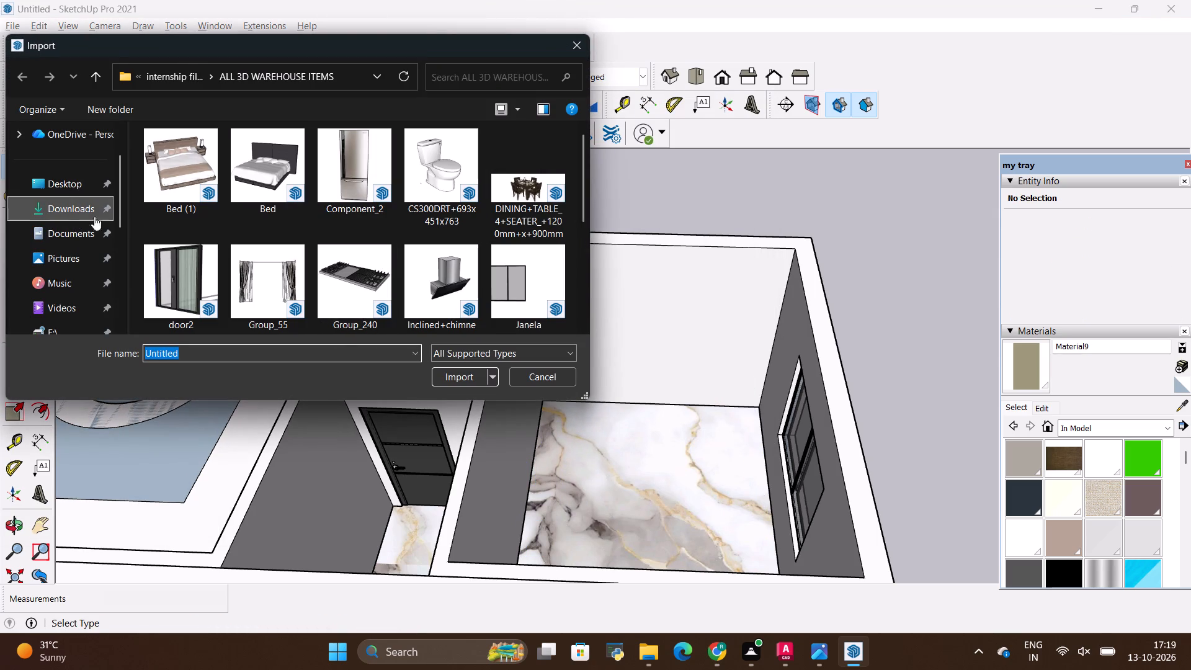
Look through the Downloads folder's model files for a furniture model to import into the emptied bedroom.
scroll(301, 234, "down", 15)
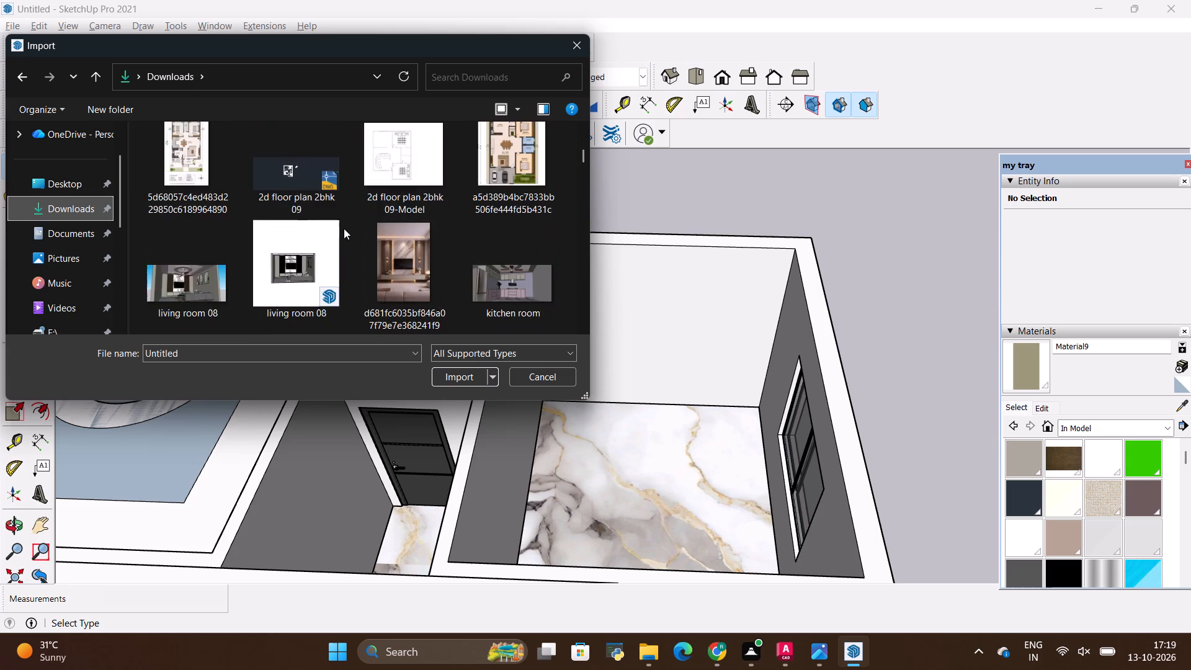
scroll(344, 228, "down", 15)
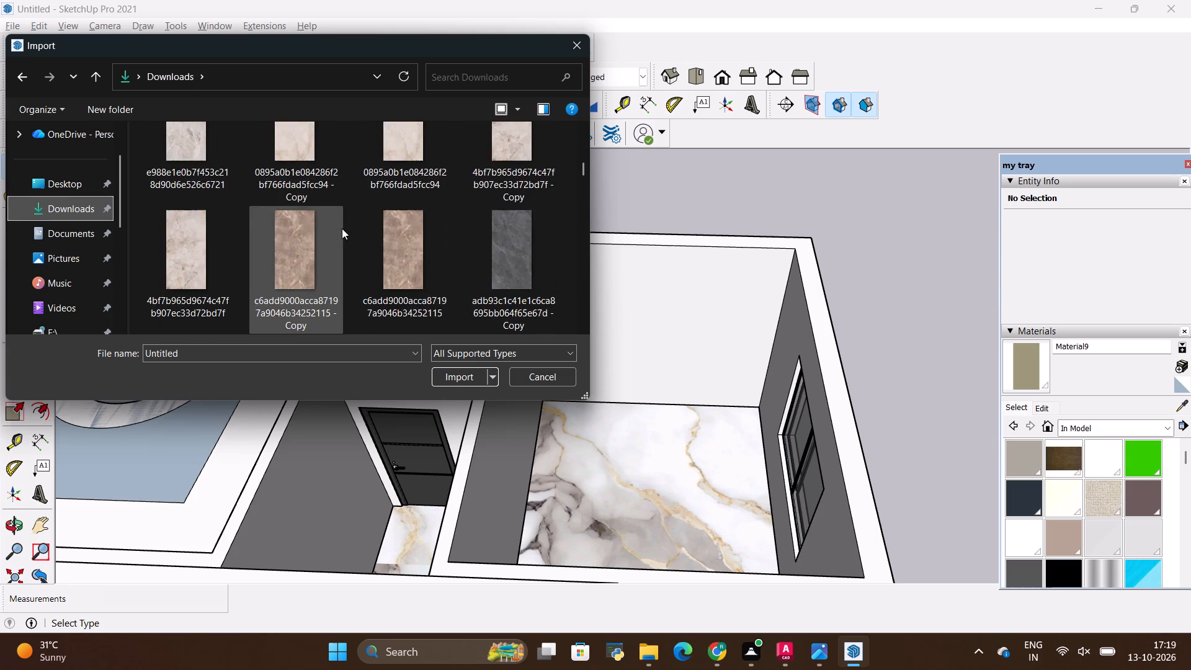
scroll(342, 228, "down", 11)
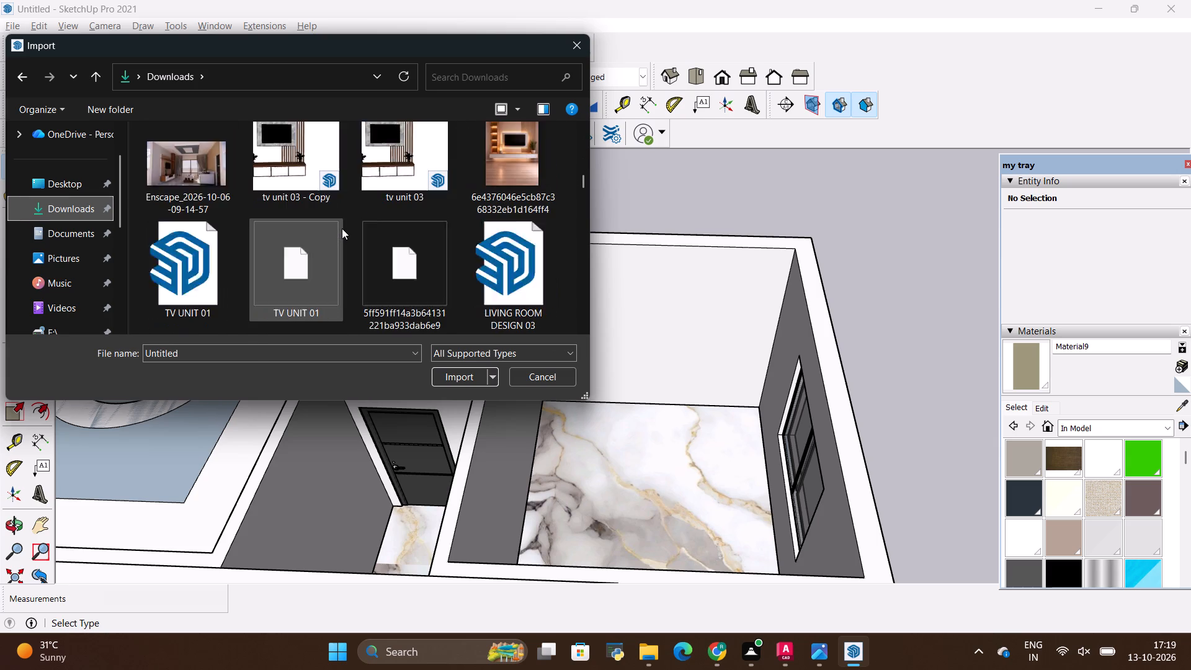
scroll(342, 228, "down", 4)
scroll(342, 228, "up", 3)
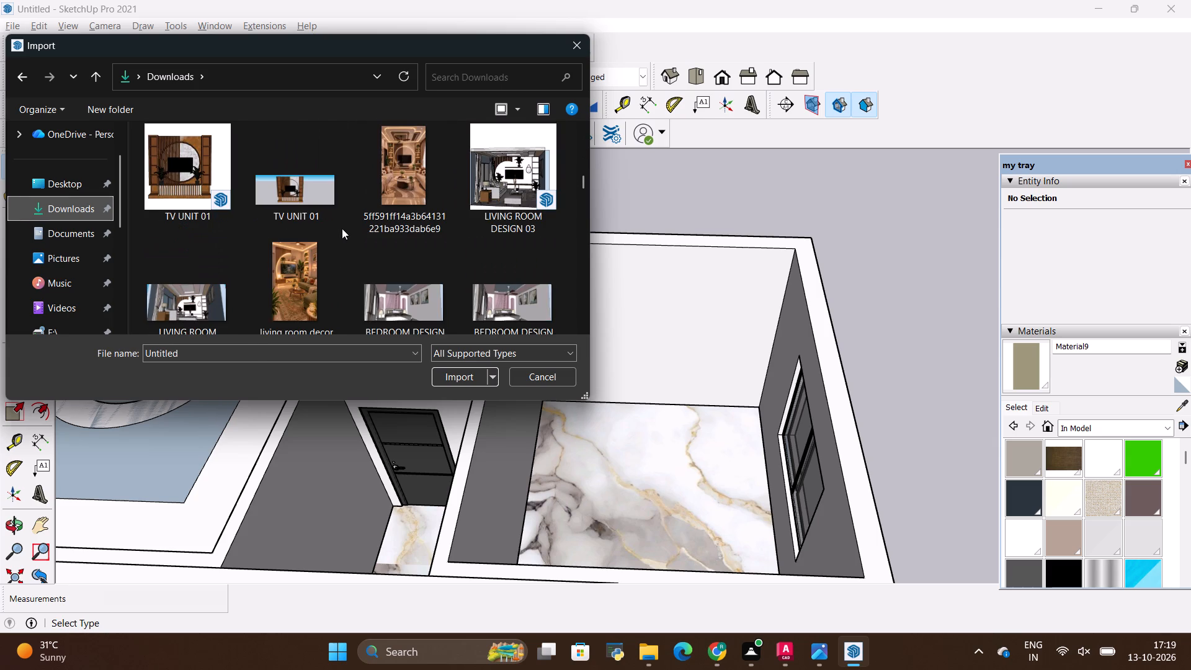
scroll(342, 228, "down", 2)
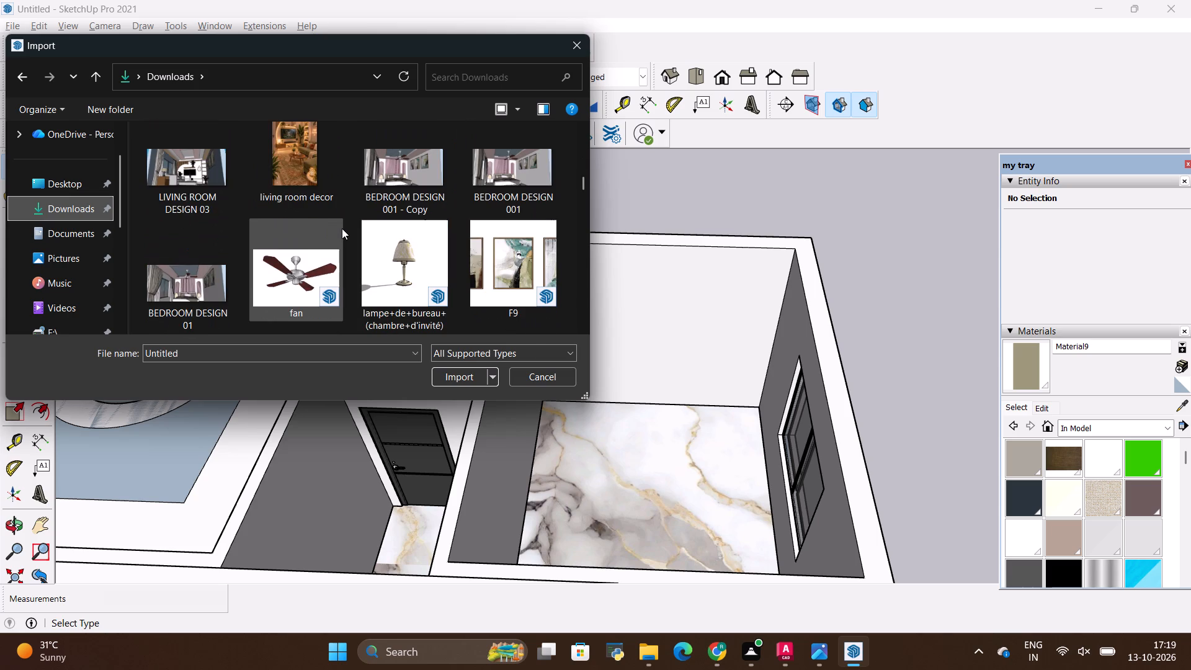
scroll(342, 228, "down", 6)
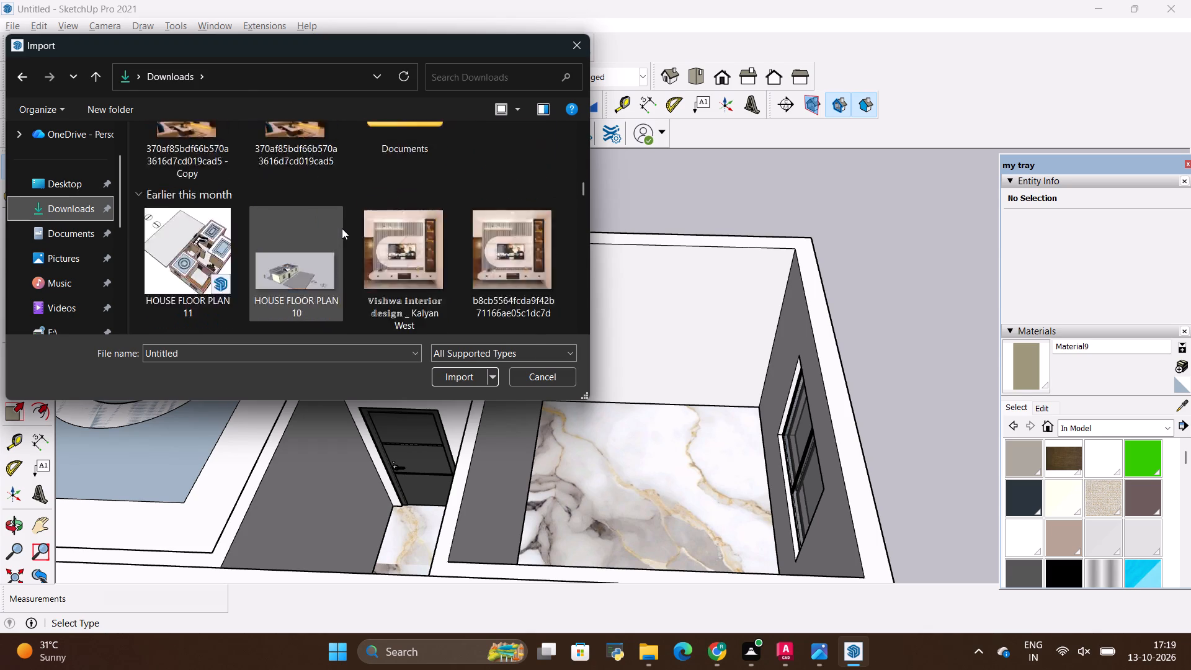
scroll(342, 228, "down", 7)
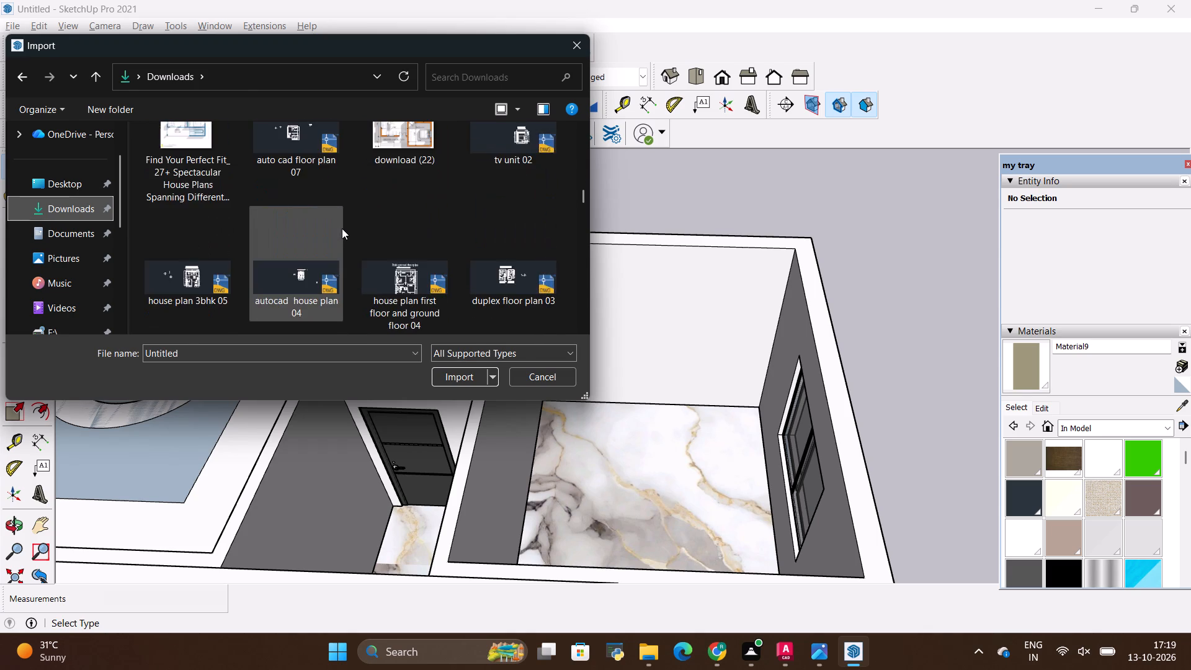
scroll(342, 228, "up", 1)
scroll(342, 228, "down", 7)
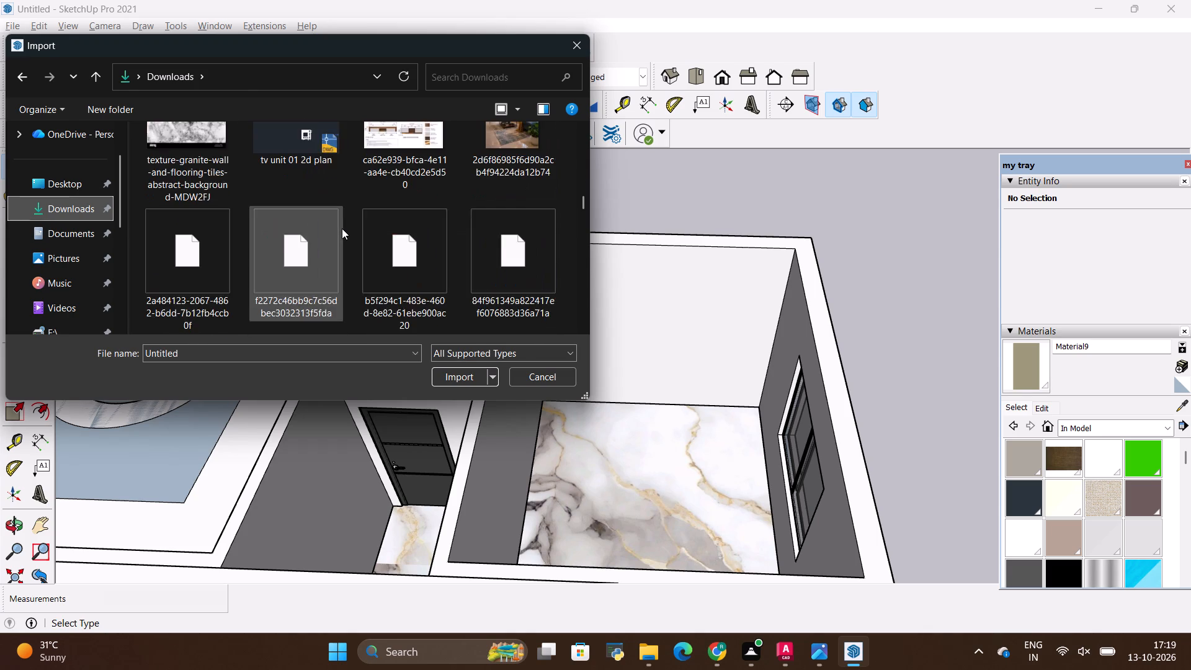
scroll(342, 228, "down", 4)
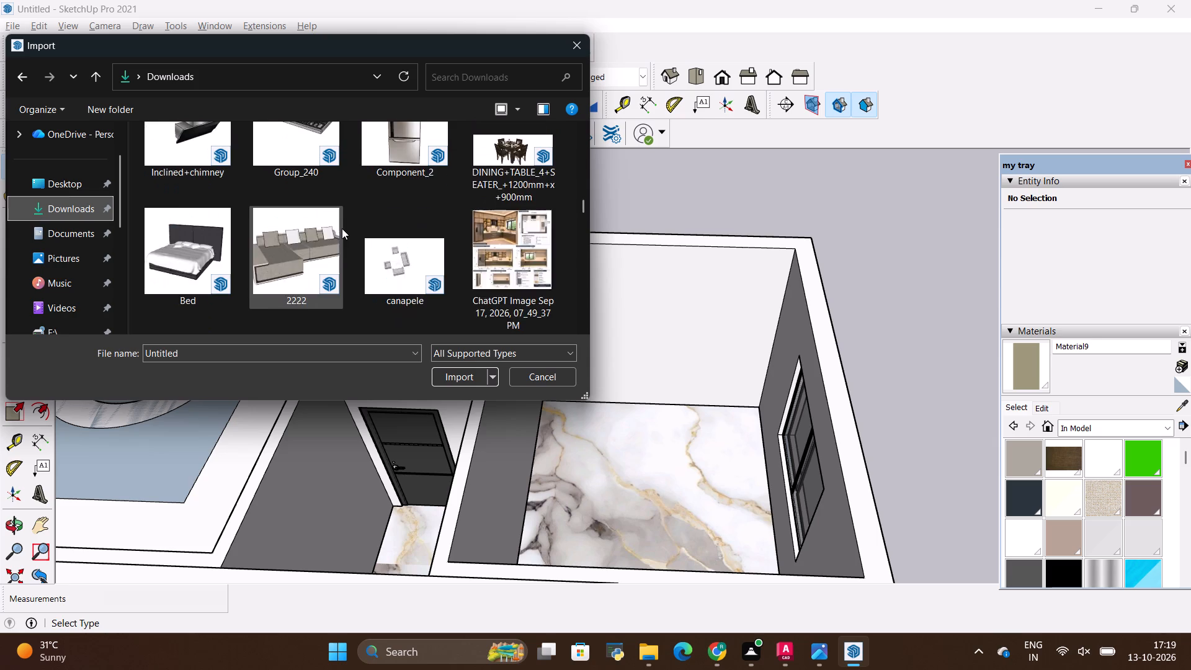
scroll(342, 228, "up", 3)
scroll(342, 228, "down", 1)
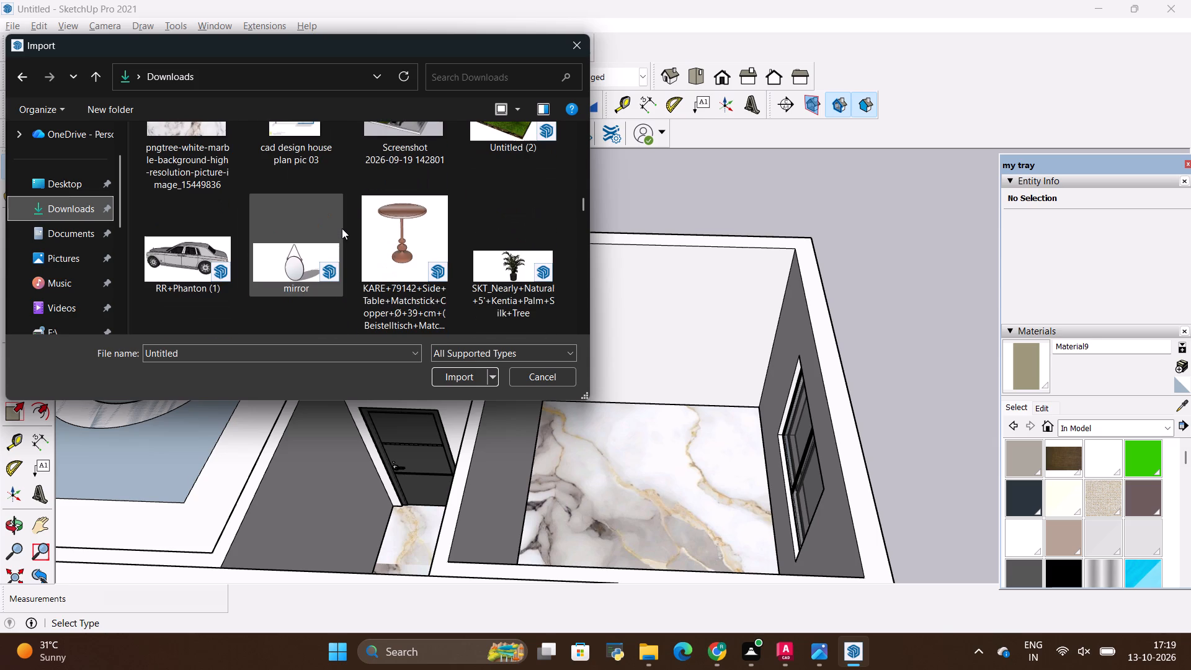
scroll(342, 228, "down", 2)
scroll(342, 228, "up", 1)
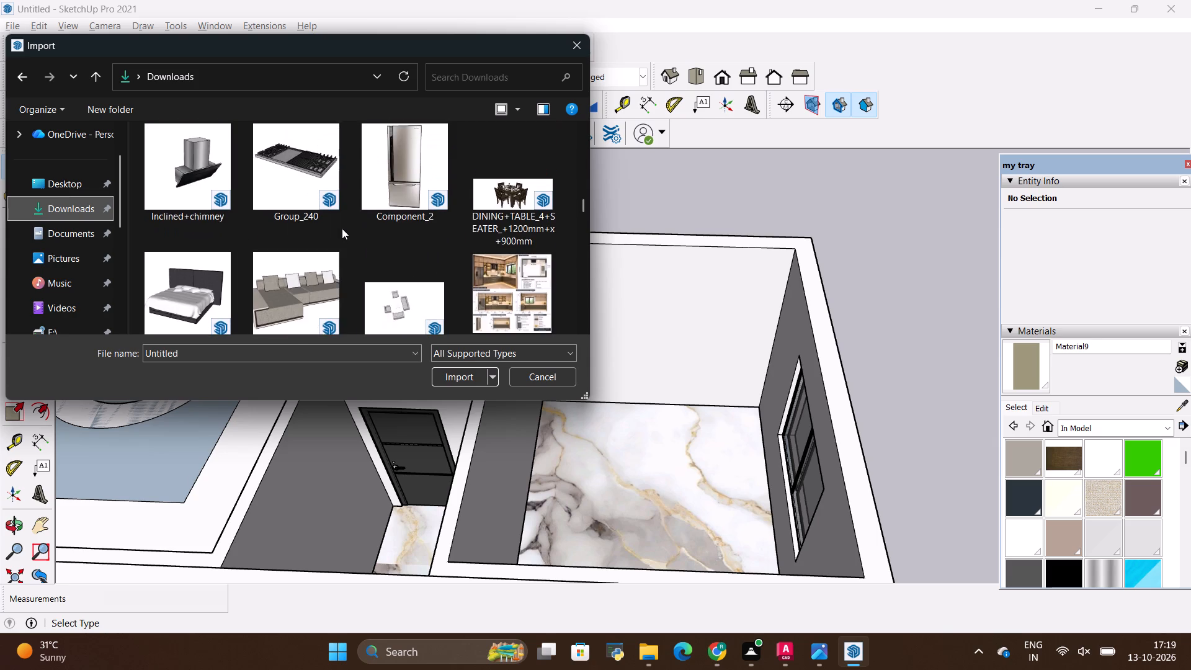
scroll(342, 228, "up", 3)
scroll(342, 228, "down", 2)
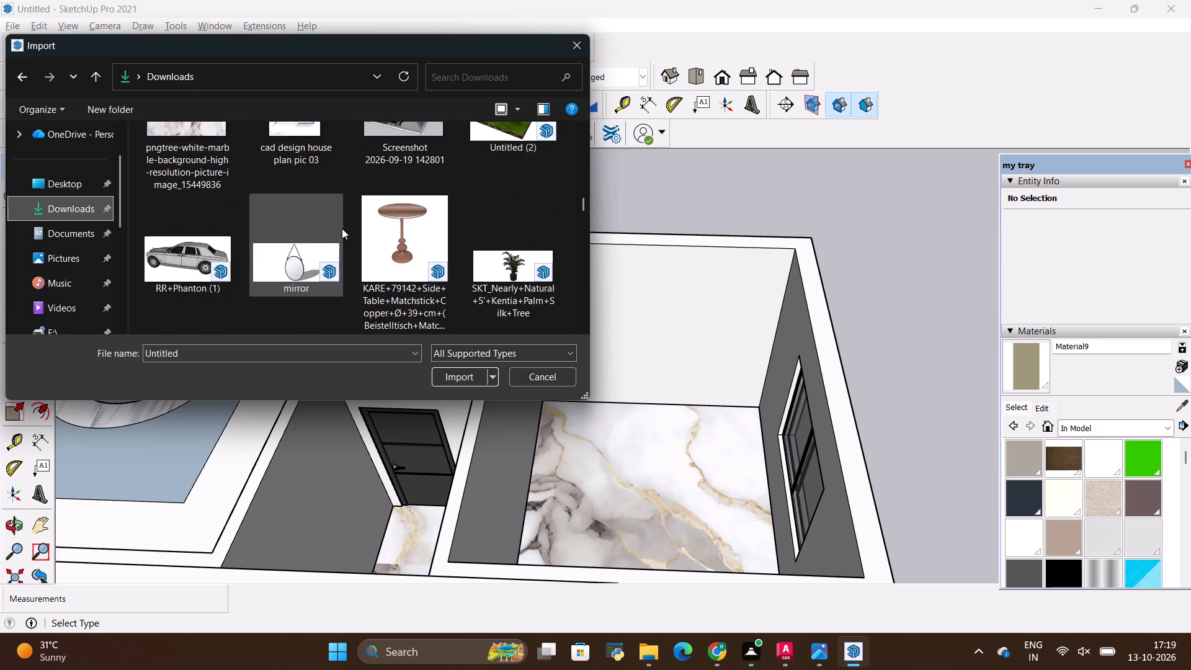
scroll(342, 228, "down", 2)
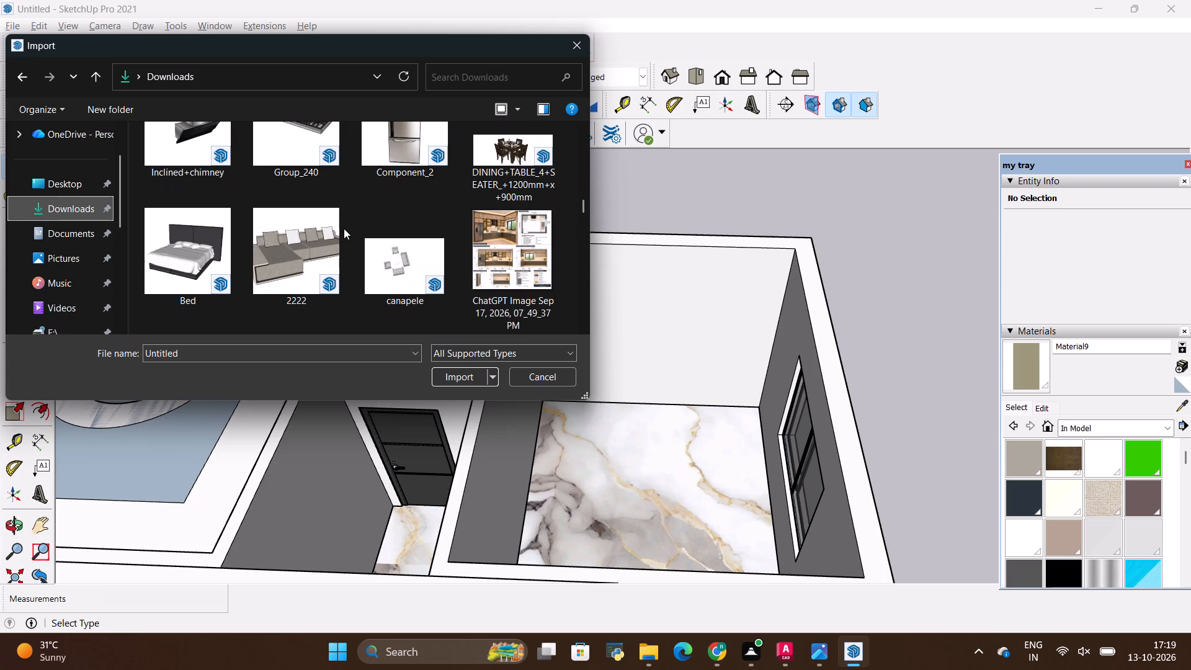
scroll(344, 228, "down", 1)
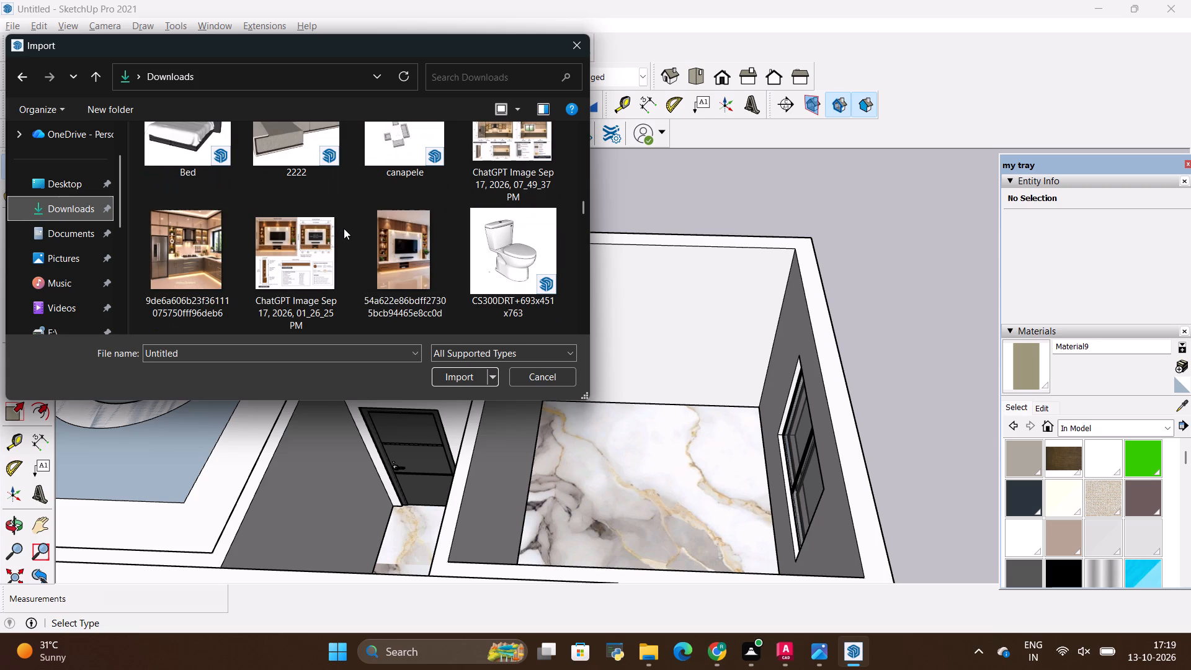
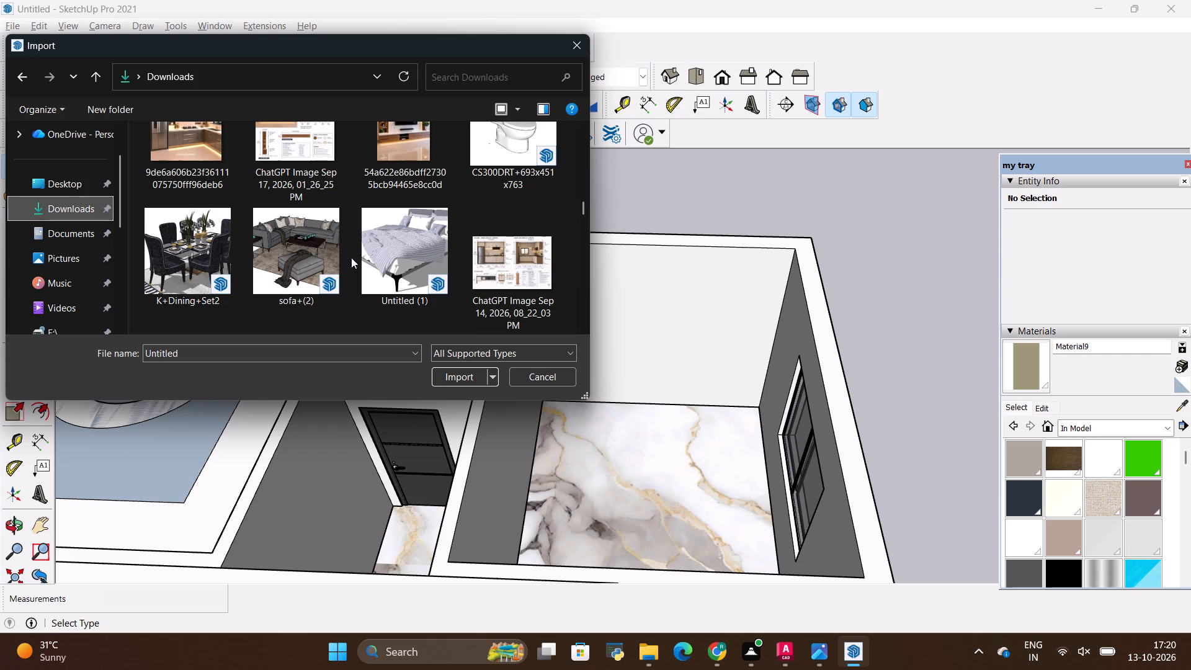
Select the bed model file "Untitled (1)" in the Downloads folder and import it.
scroll(365, 207, "up", 1)
scroll(364, 205, "down", 1)
left_click(391, 248)
left_click(457, 368)
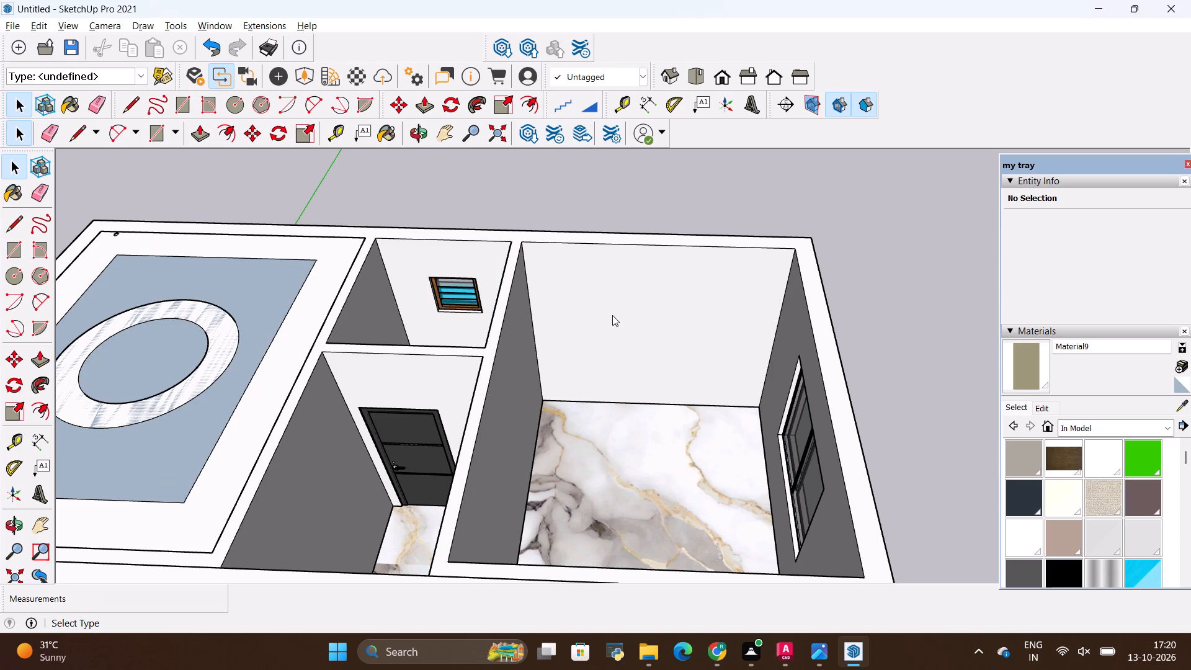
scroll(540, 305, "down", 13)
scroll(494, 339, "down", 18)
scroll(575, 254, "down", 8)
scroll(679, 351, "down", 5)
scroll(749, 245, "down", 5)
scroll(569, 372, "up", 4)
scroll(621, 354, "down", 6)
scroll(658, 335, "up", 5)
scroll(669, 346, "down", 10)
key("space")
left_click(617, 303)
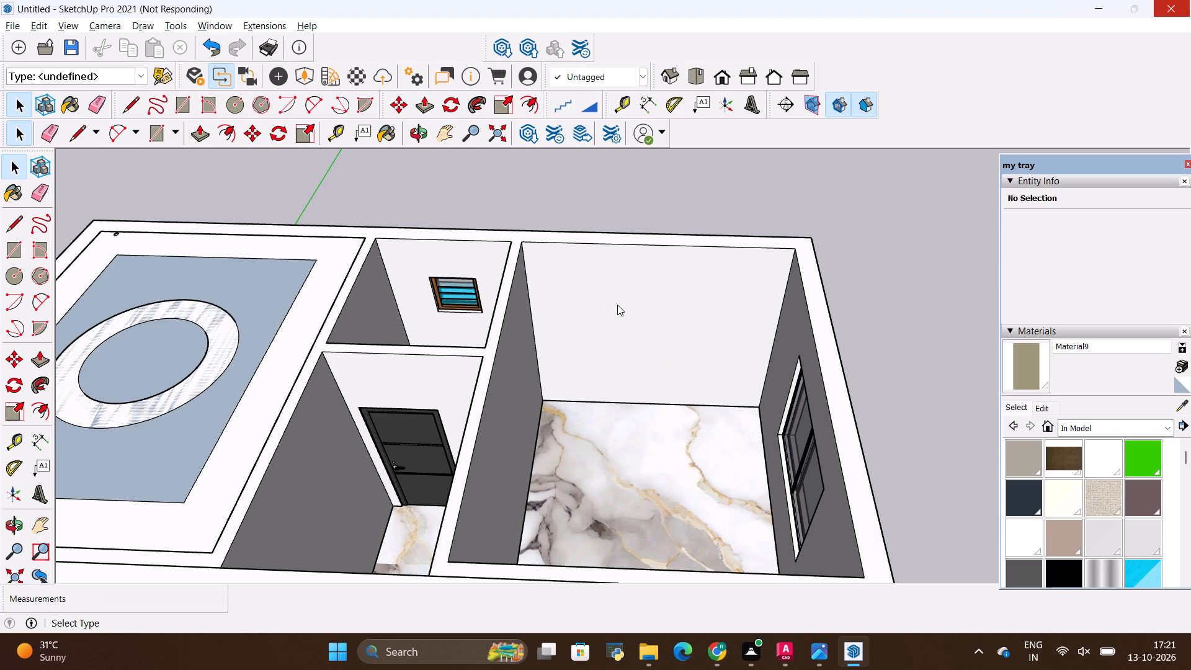
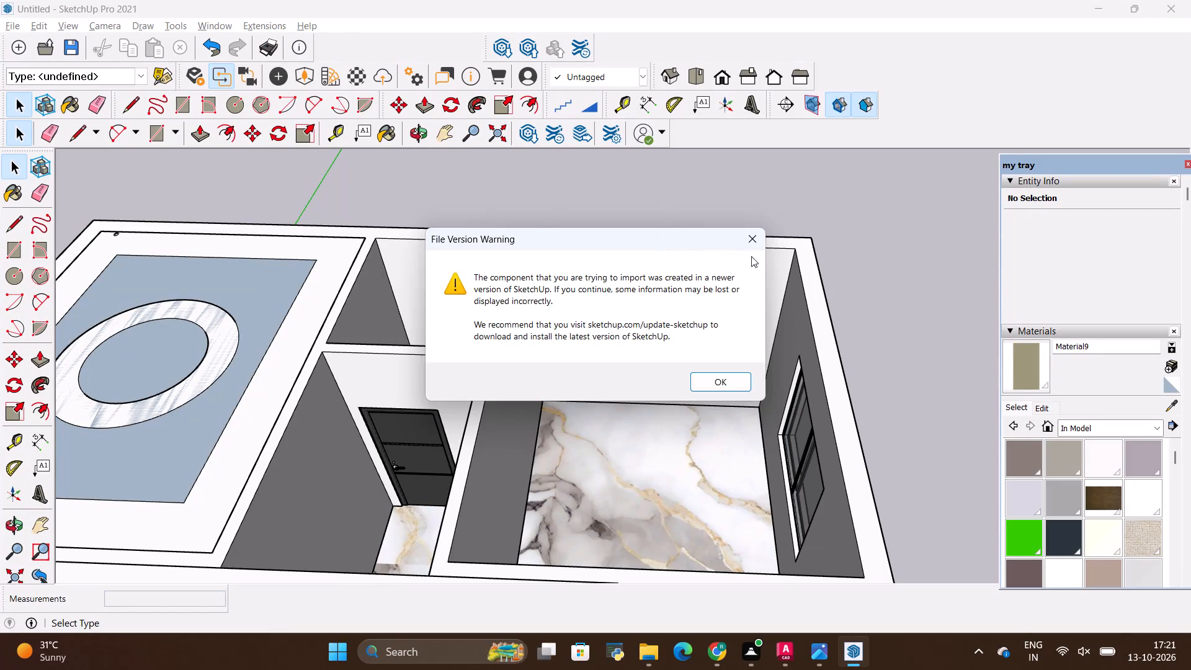
Accept the file version warning and place the imported bed on the marble floor of the empty bedroom.
left_click(711, 372)
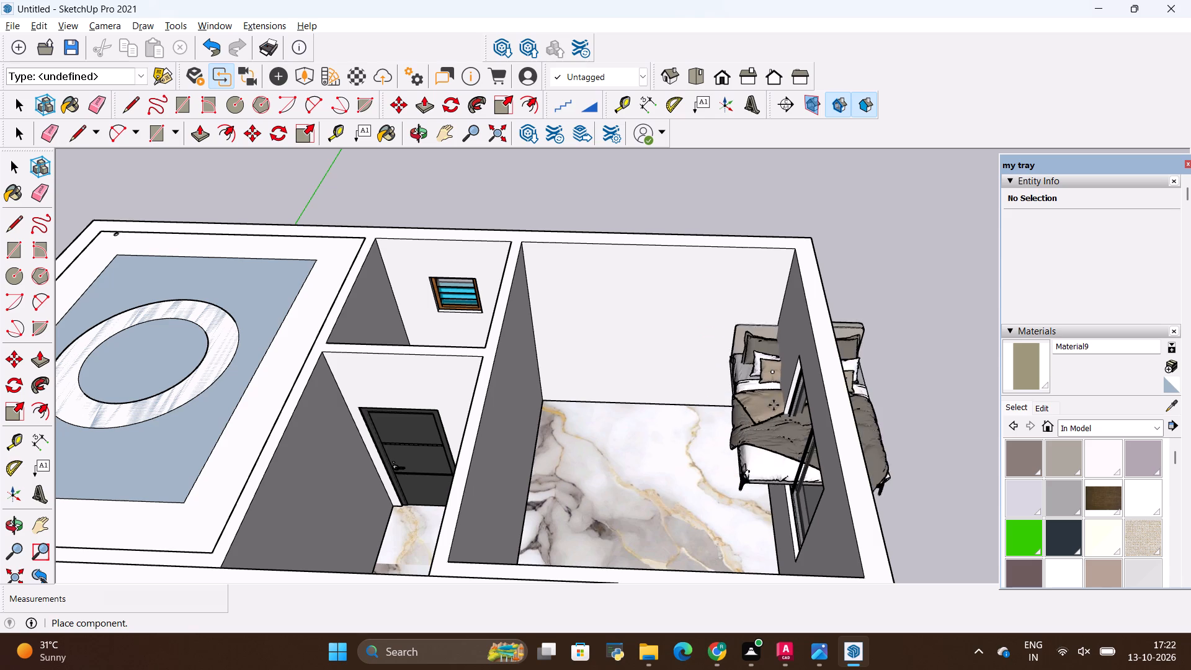
scroll(636, 421, "down", 4)
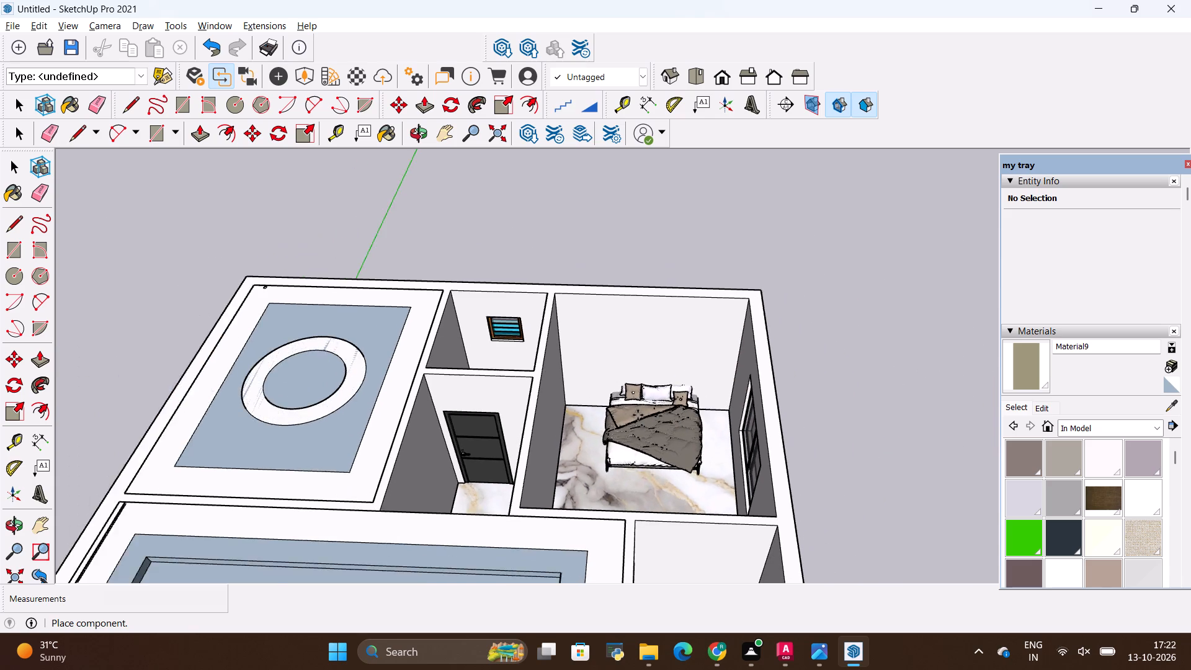
scroll(638, 415, "down", 2)
left_click(641, 455)
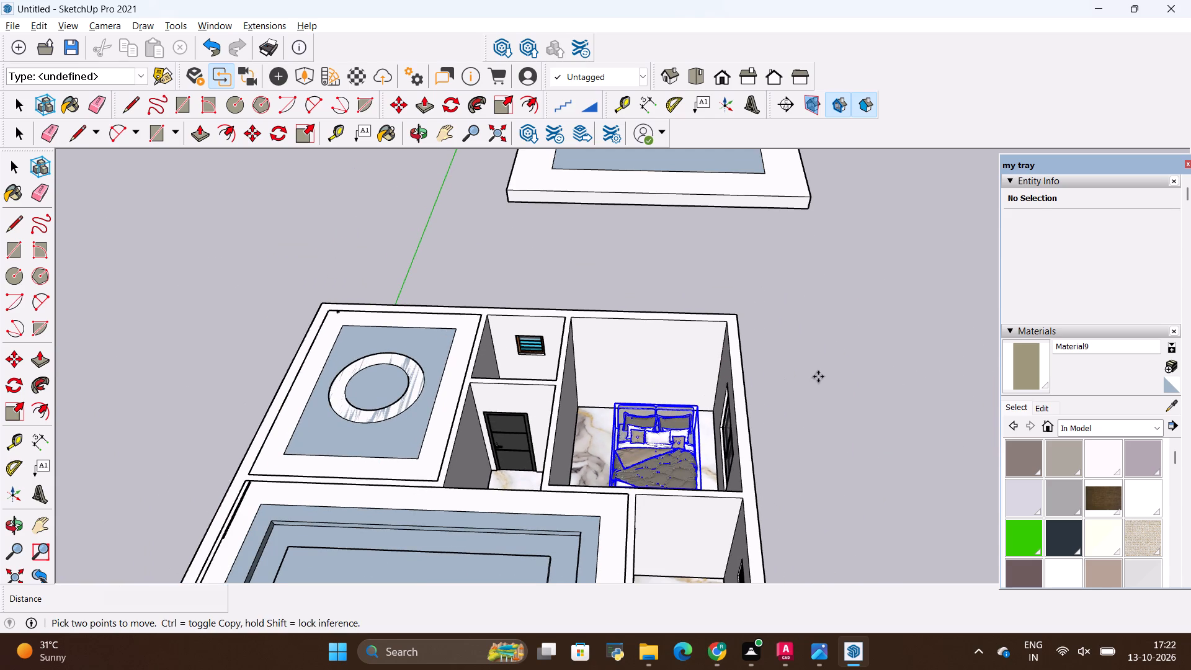
Scale the bed up uniformly by about 1.18 from its front corner.
scroll(810, 382, "up", 2)
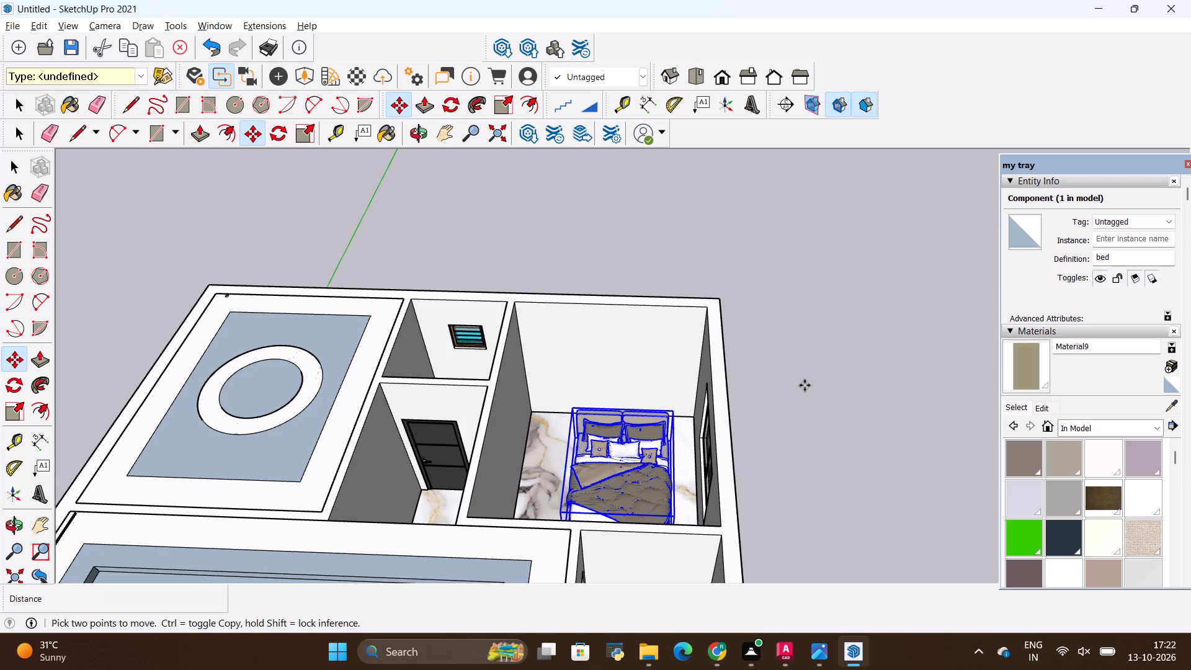
scroll(731, 372, "up", 2)
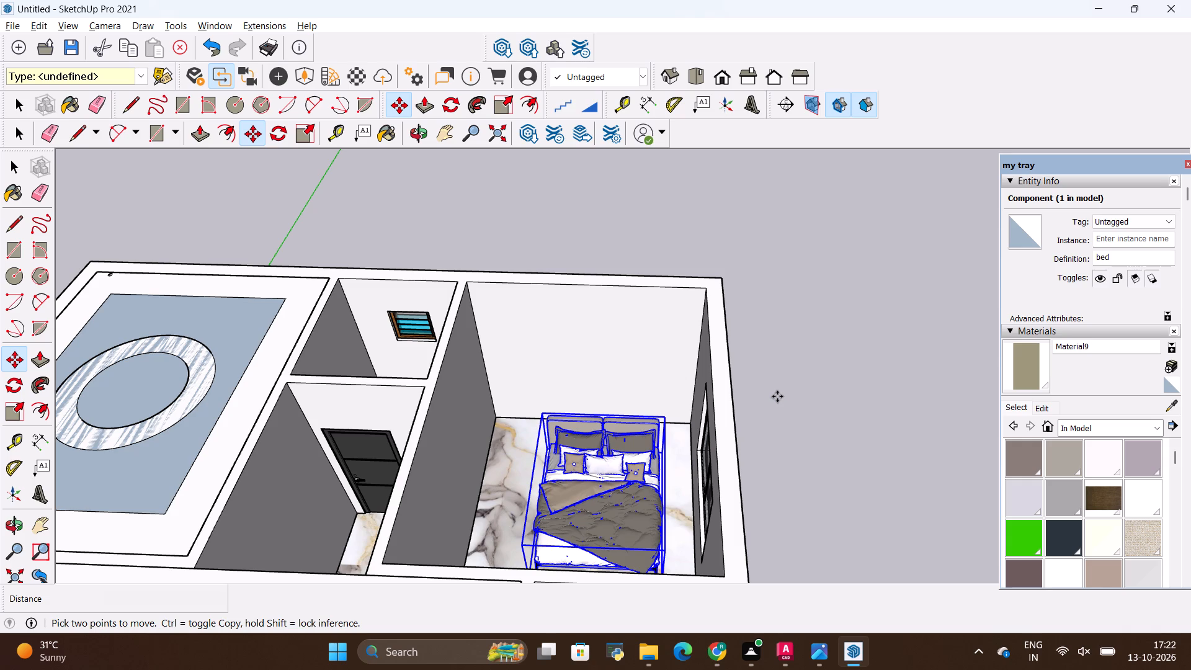
scroll(784, 394, "down", 2)
scroll(717, 434, "down", 5)
middle_click_drag(694, 392, 749, 396)
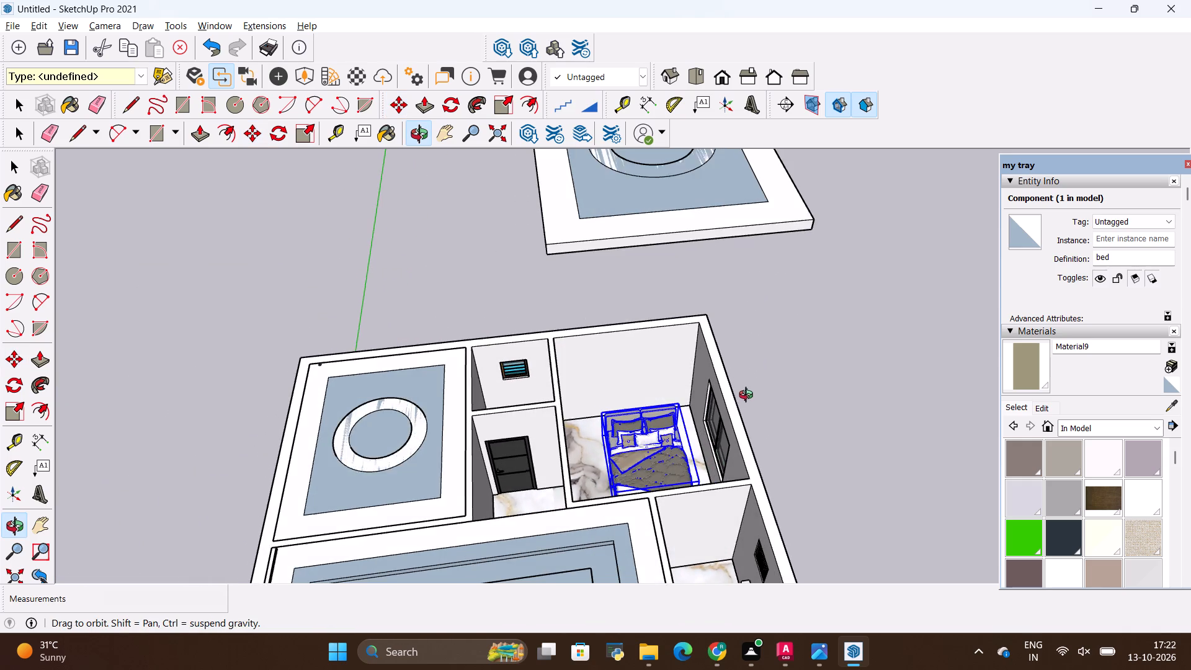
middle_click_drag(749, 396, 747, 396)
scroll(657, 458, "up", 14)
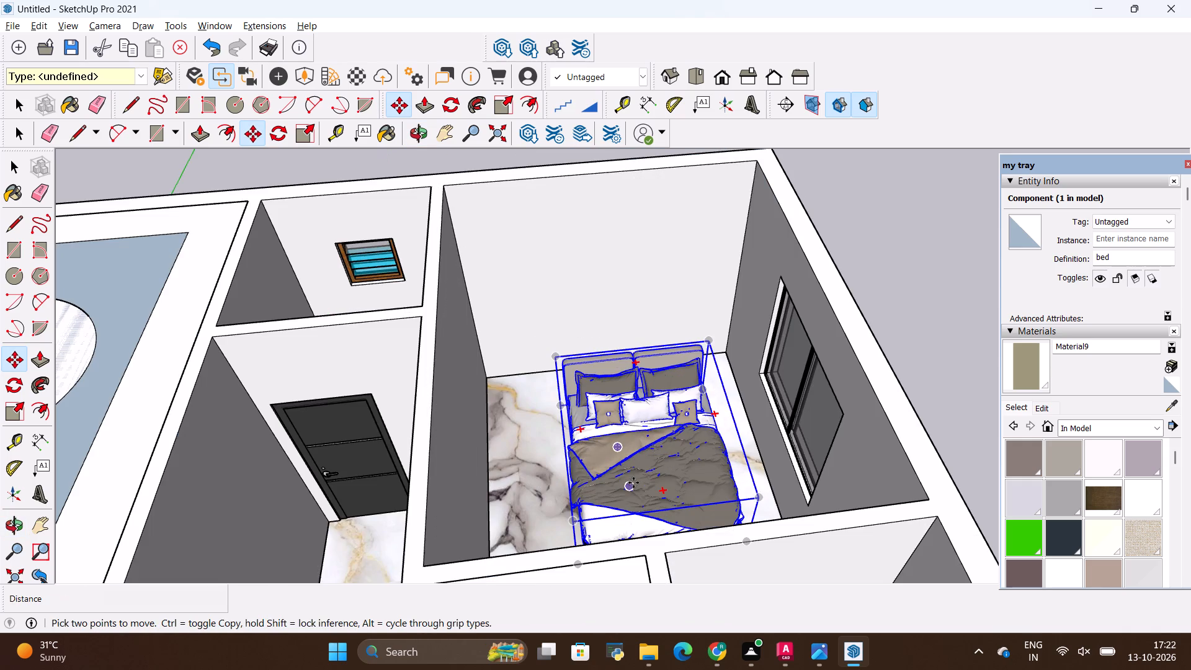
key("s")
scroll(627, 478, "down", 3)
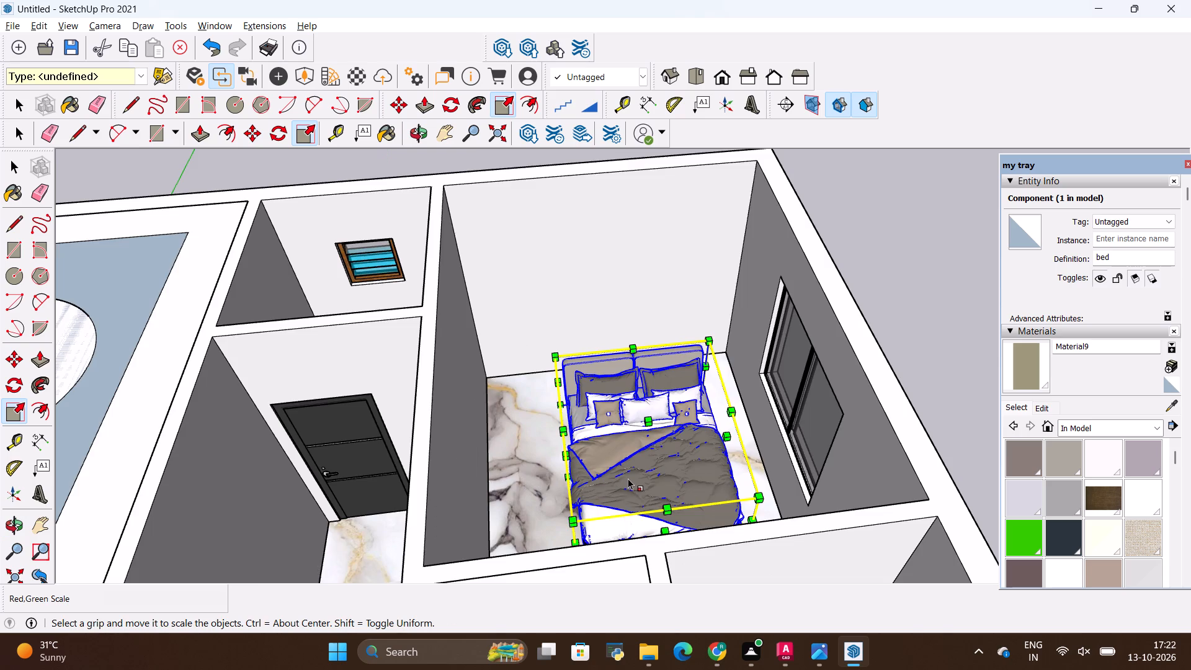
middle_click_drag(676, 482, 649, 541)
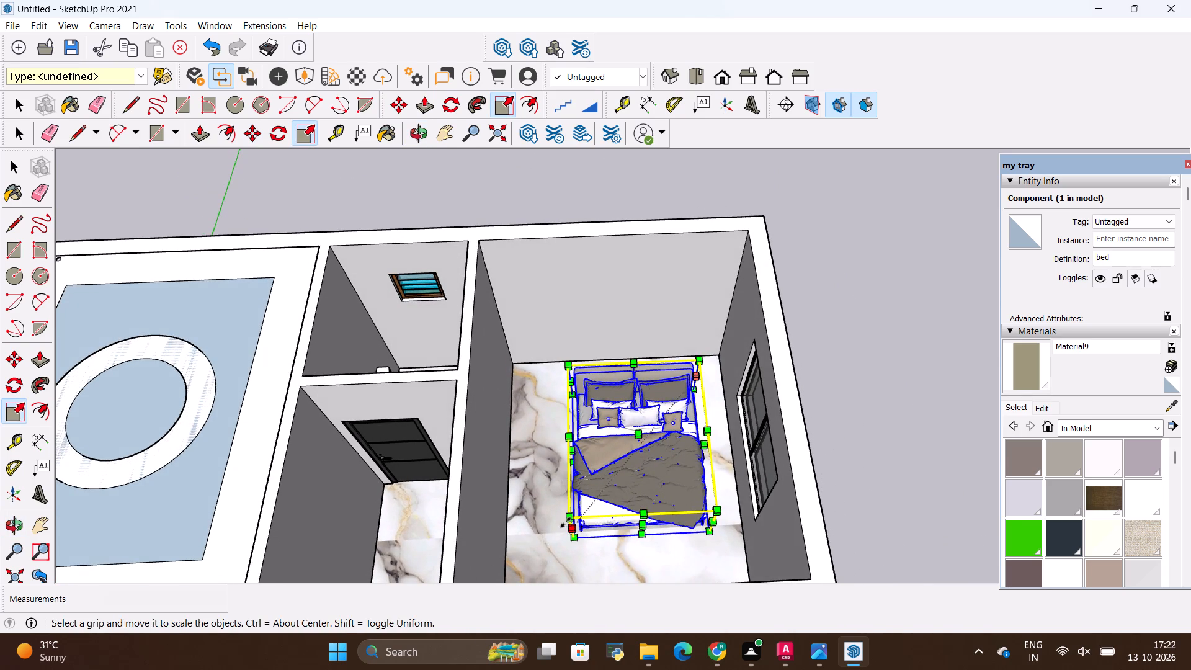
left_click(566, 522)
left_click(532, 538)
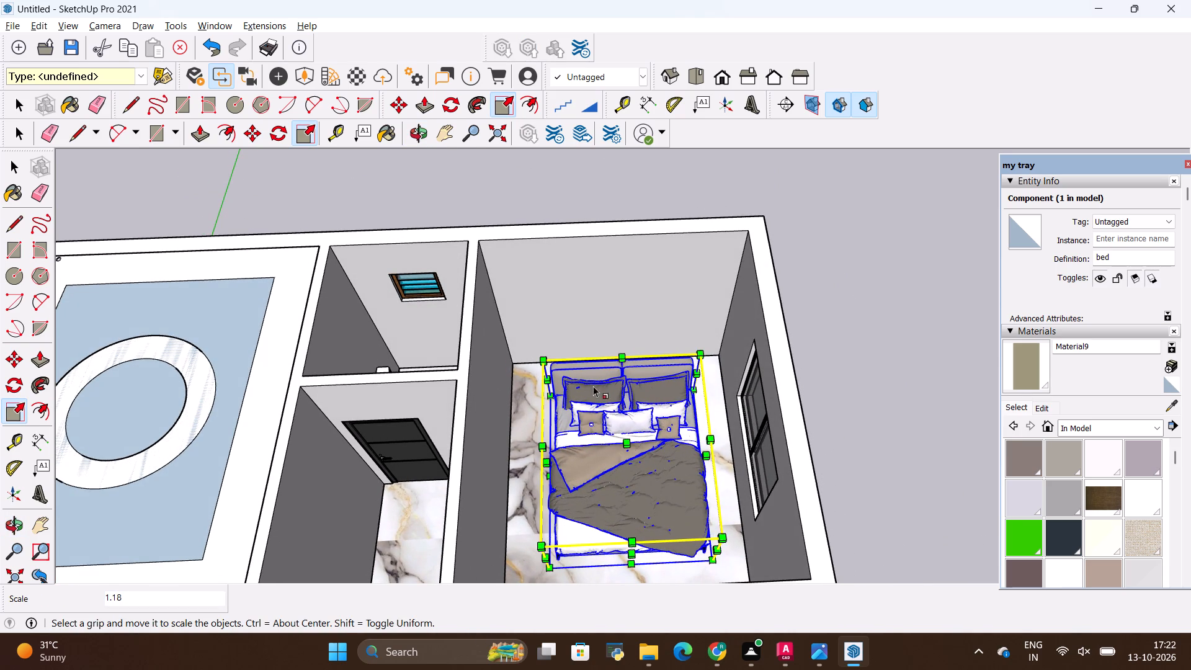
key("space")
left_click(595, 331)
left_click(625, 390)
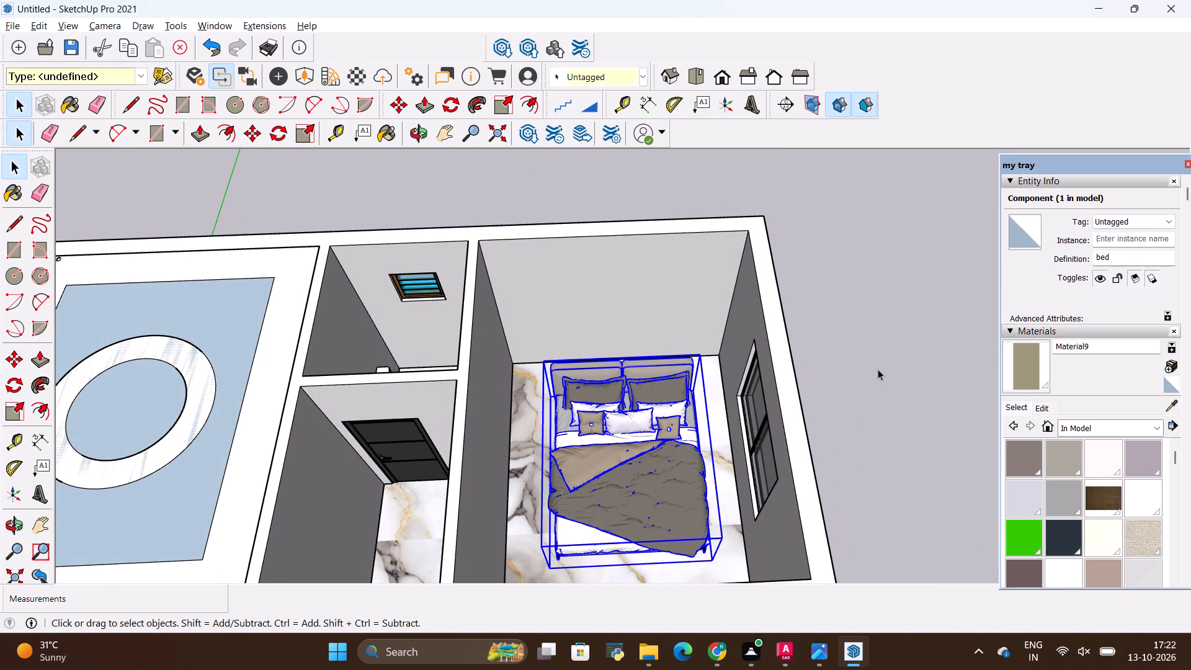
left_click(867, 365)
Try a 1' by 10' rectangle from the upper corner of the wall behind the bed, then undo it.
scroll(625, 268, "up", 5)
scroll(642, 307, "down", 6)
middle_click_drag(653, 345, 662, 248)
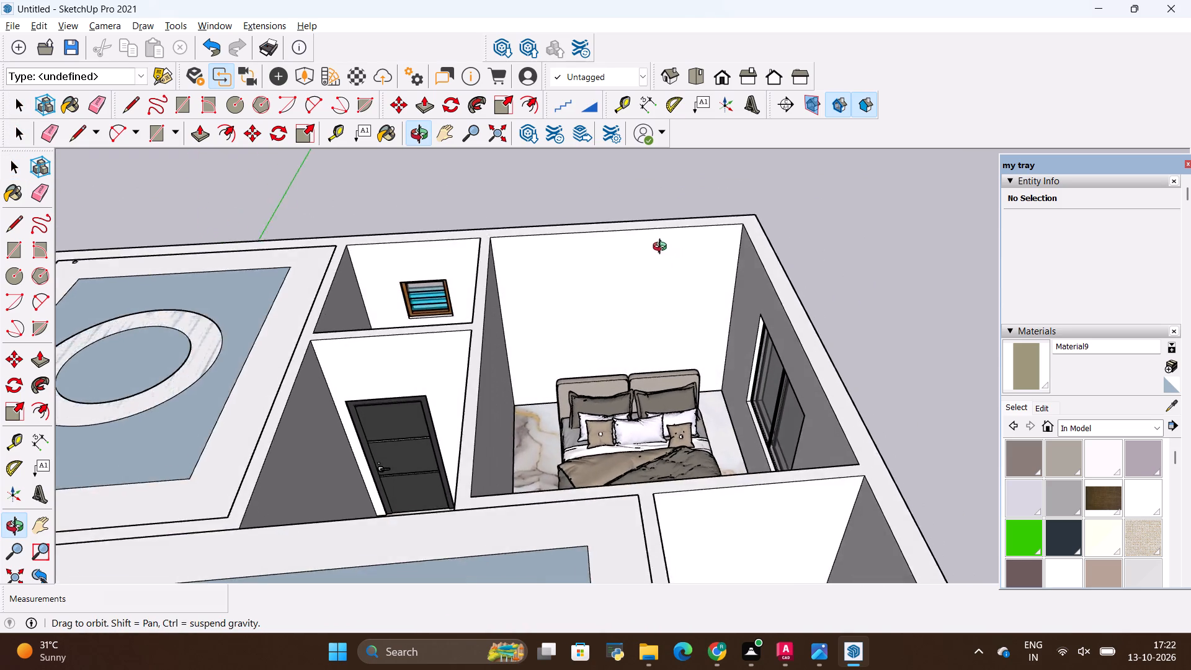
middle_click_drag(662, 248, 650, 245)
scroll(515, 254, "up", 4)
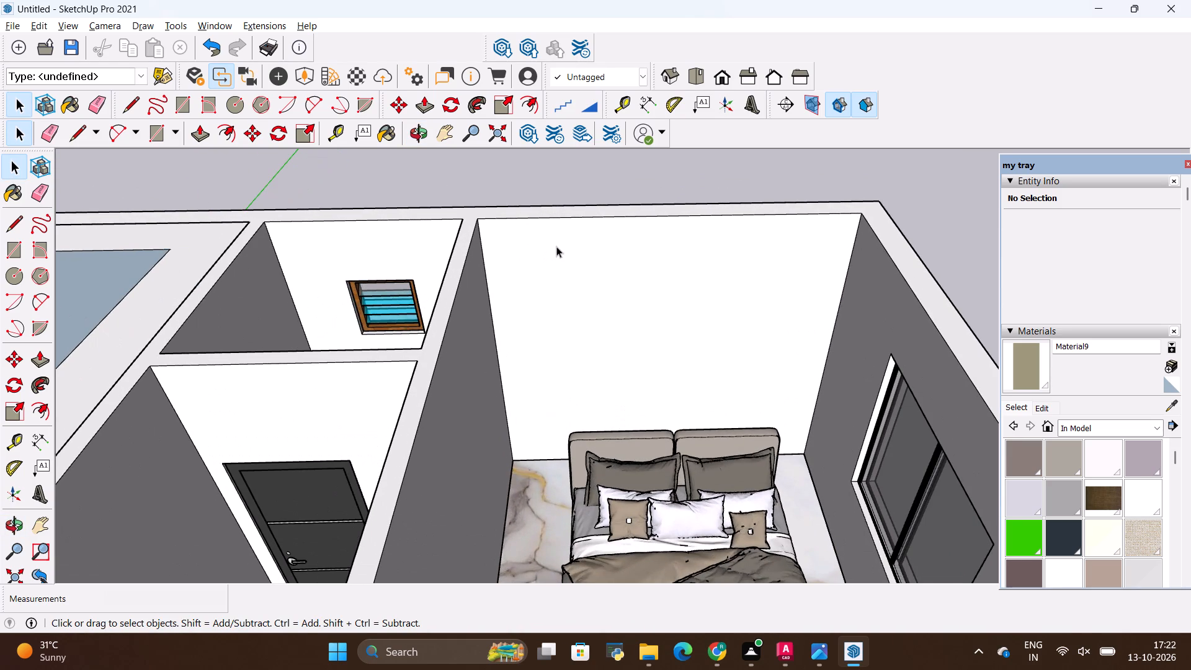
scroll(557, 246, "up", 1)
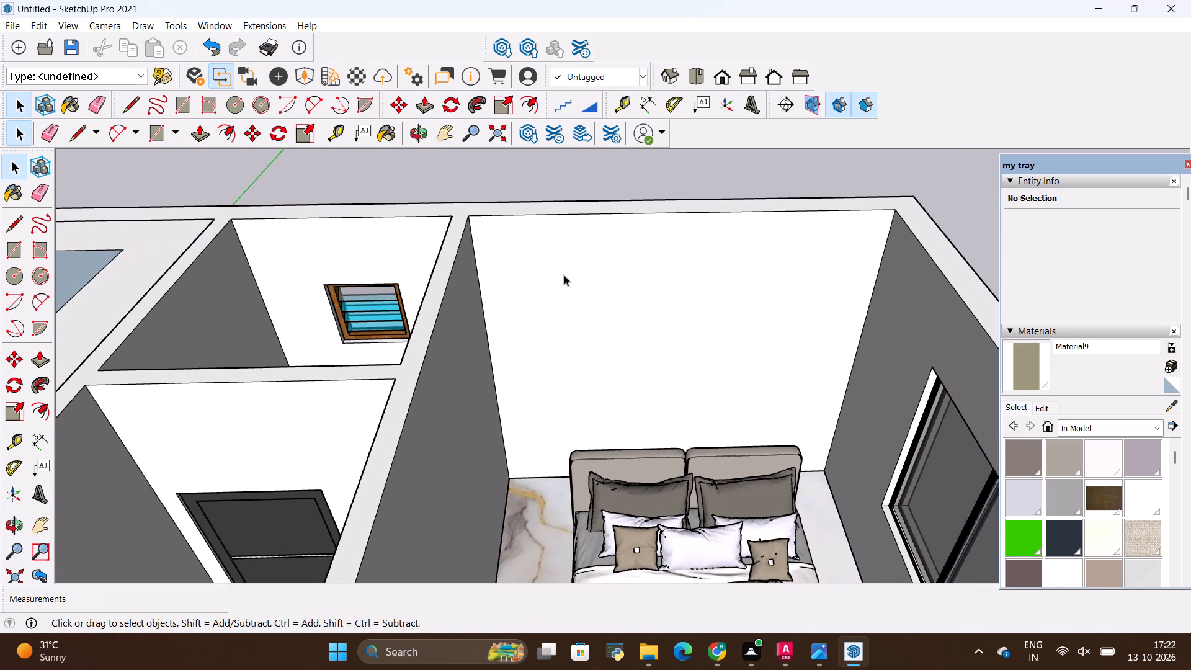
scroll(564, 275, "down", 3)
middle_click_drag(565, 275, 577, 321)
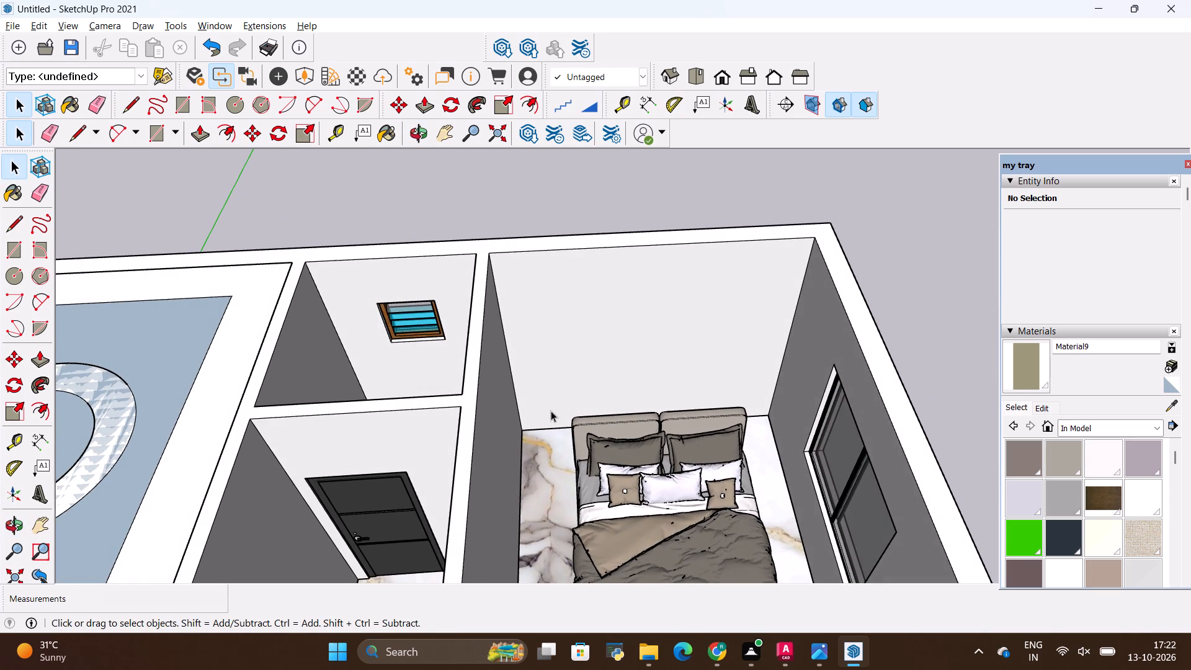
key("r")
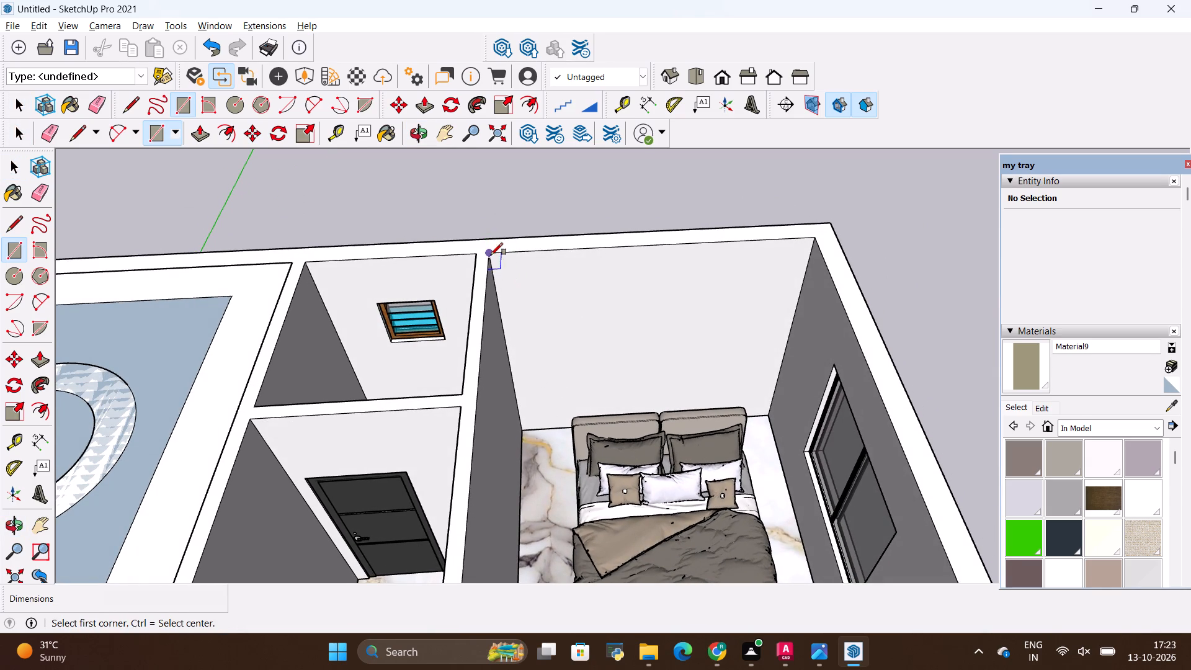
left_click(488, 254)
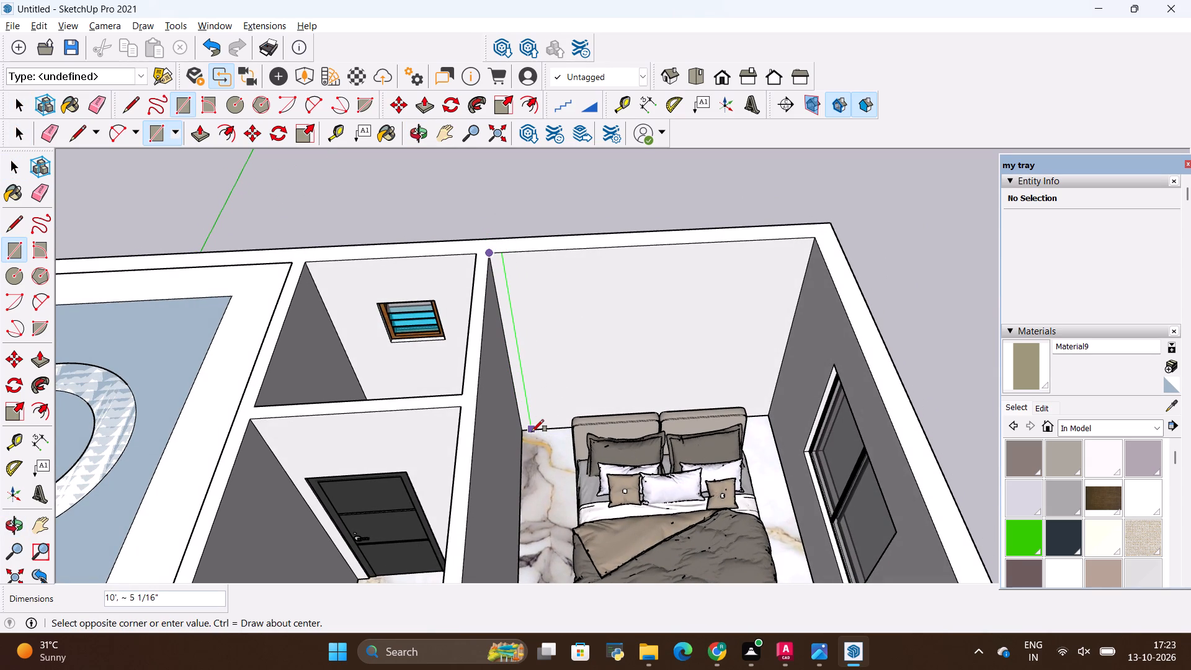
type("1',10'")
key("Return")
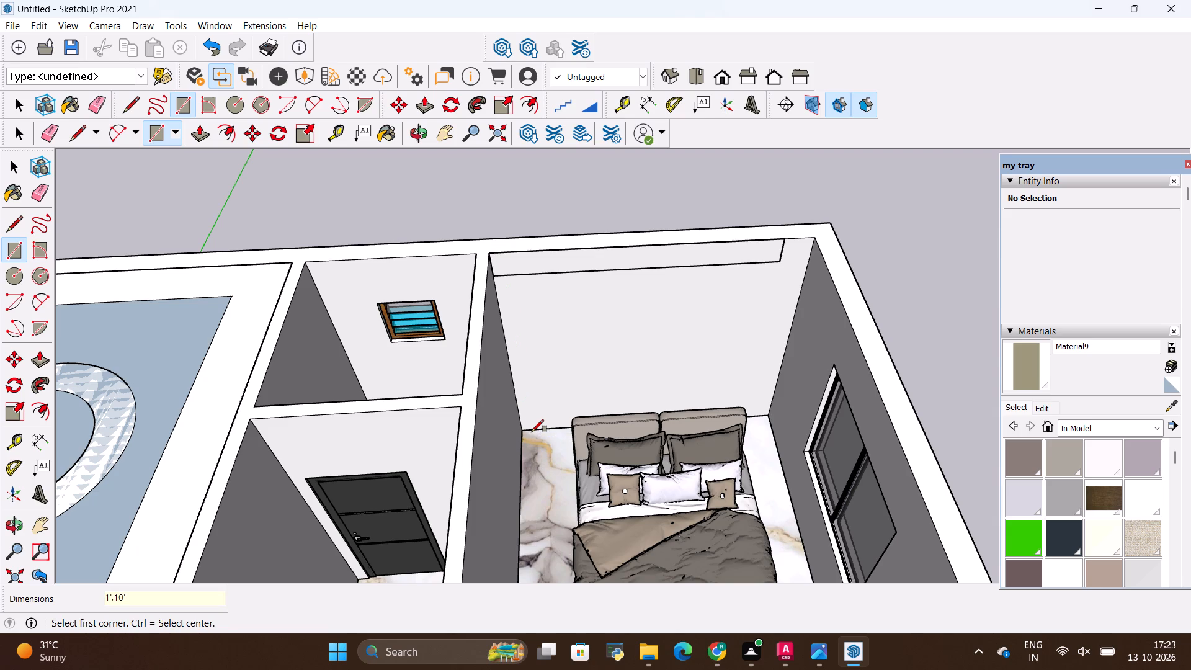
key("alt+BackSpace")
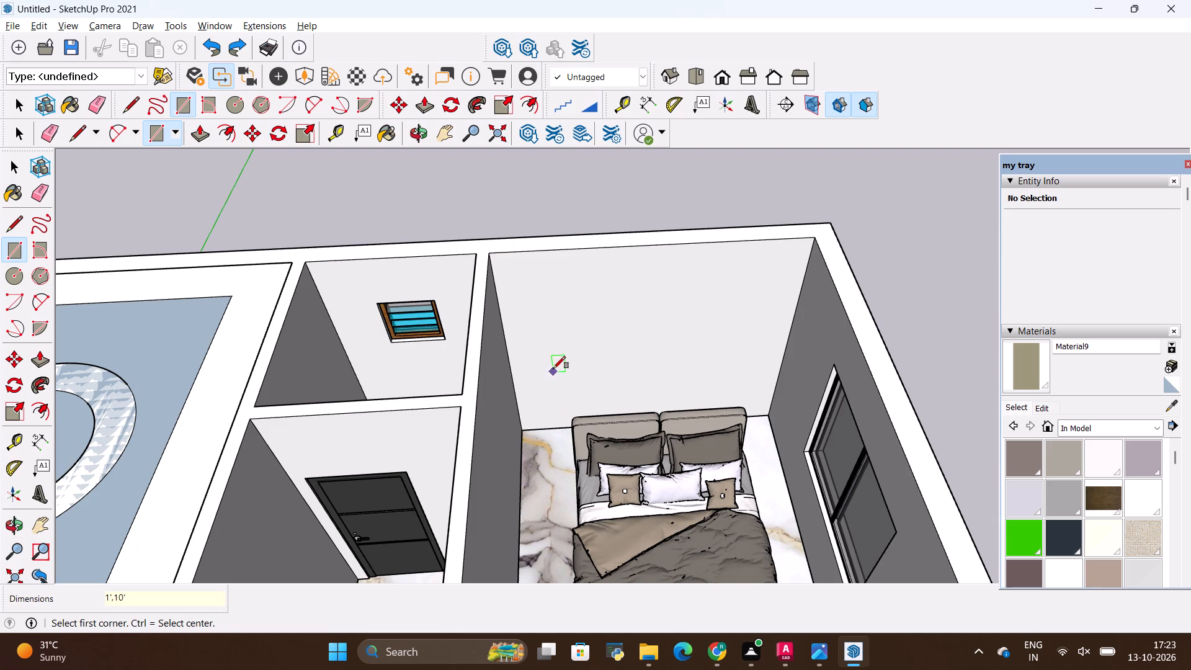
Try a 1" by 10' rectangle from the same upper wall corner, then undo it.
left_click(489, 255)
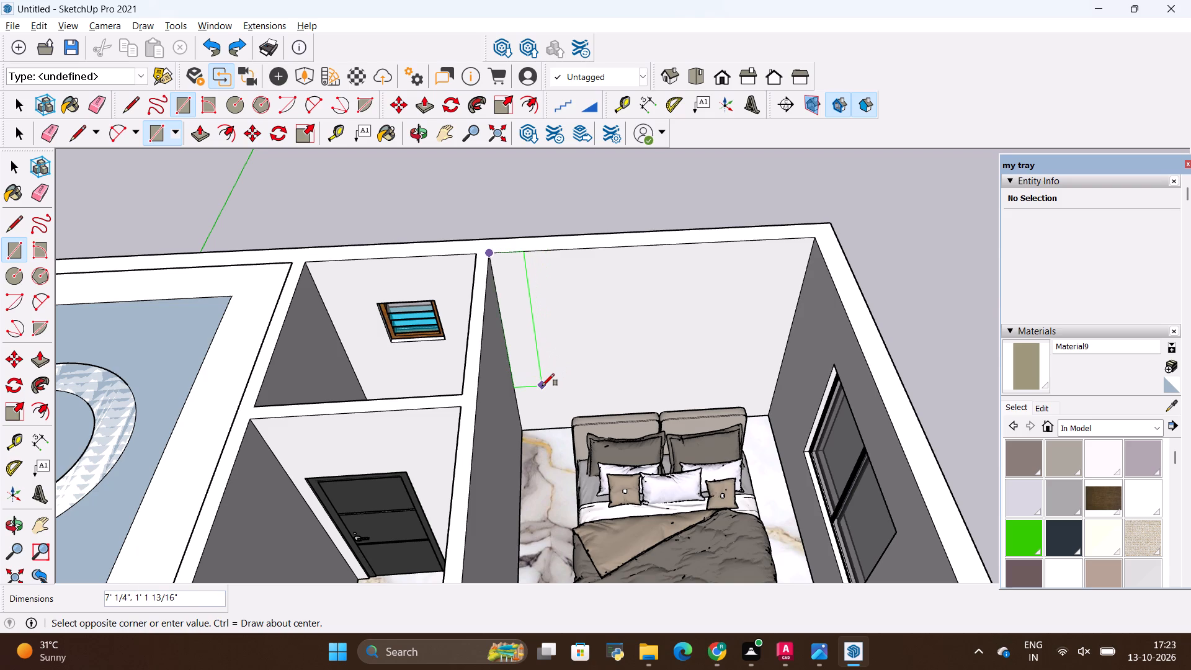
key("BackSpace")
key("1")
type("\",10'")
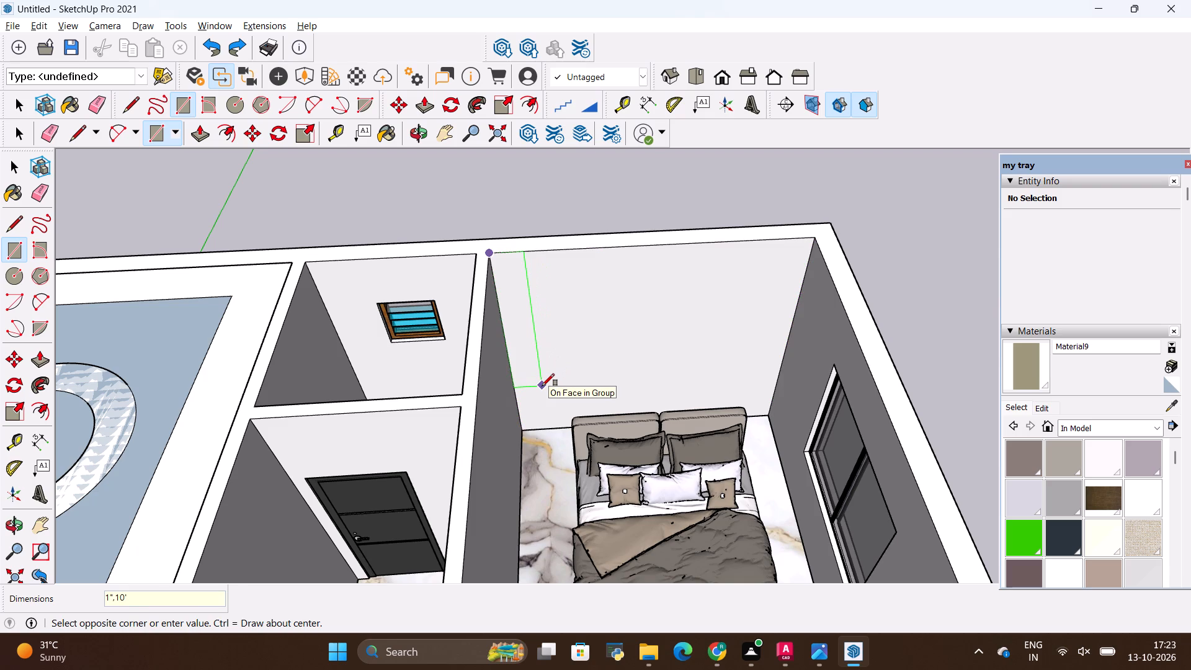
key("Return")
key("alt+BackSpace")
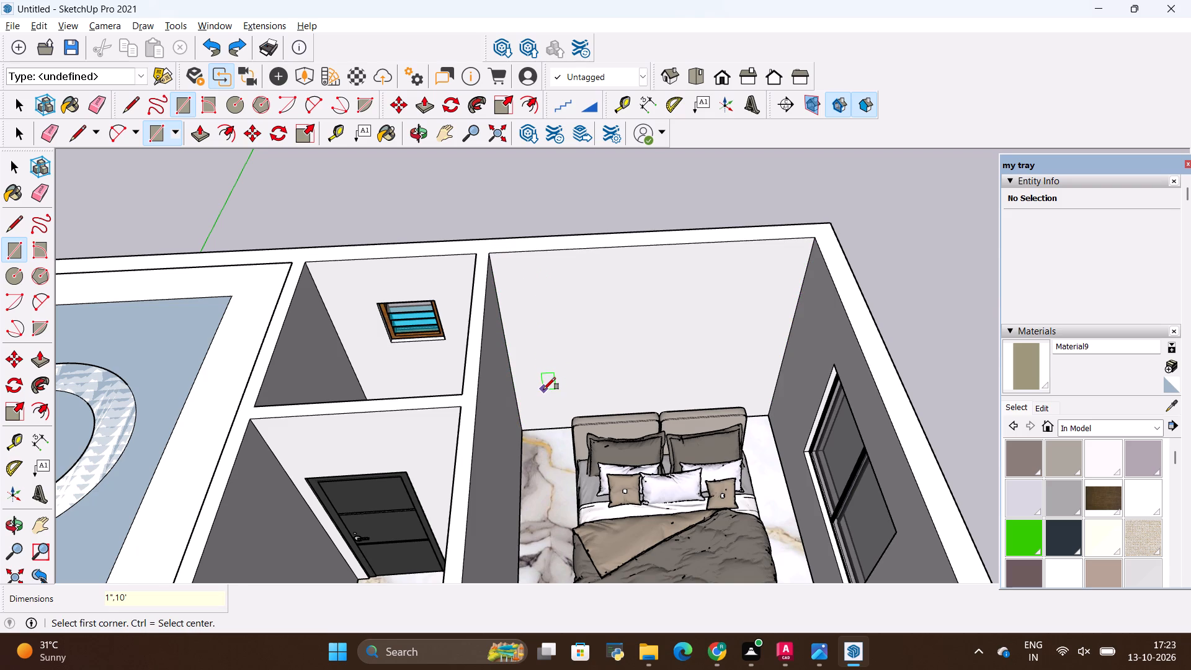
Draw a 10' by 1" vertical strip from the upper corner of the wall behind the bed and make it a group.
left_click(489, 254)
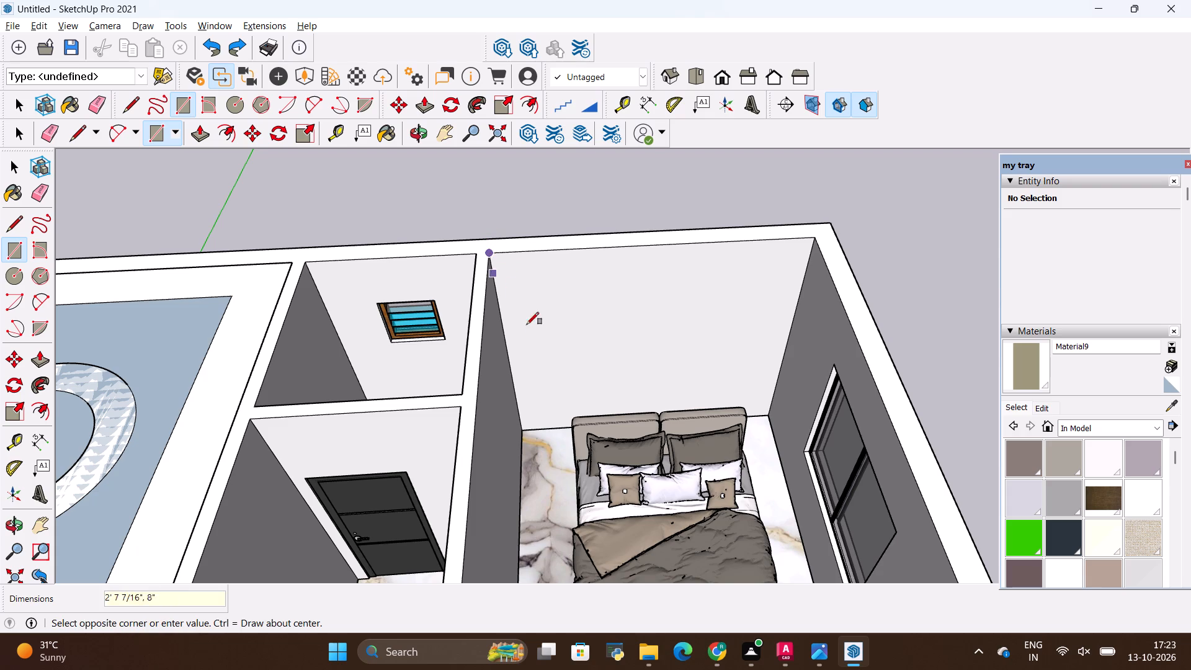
key("BackSpace")
type("10',1\"")
key("Return")
key("space")
scroll(488, 262, "up", 9)
double_click(501, 293)
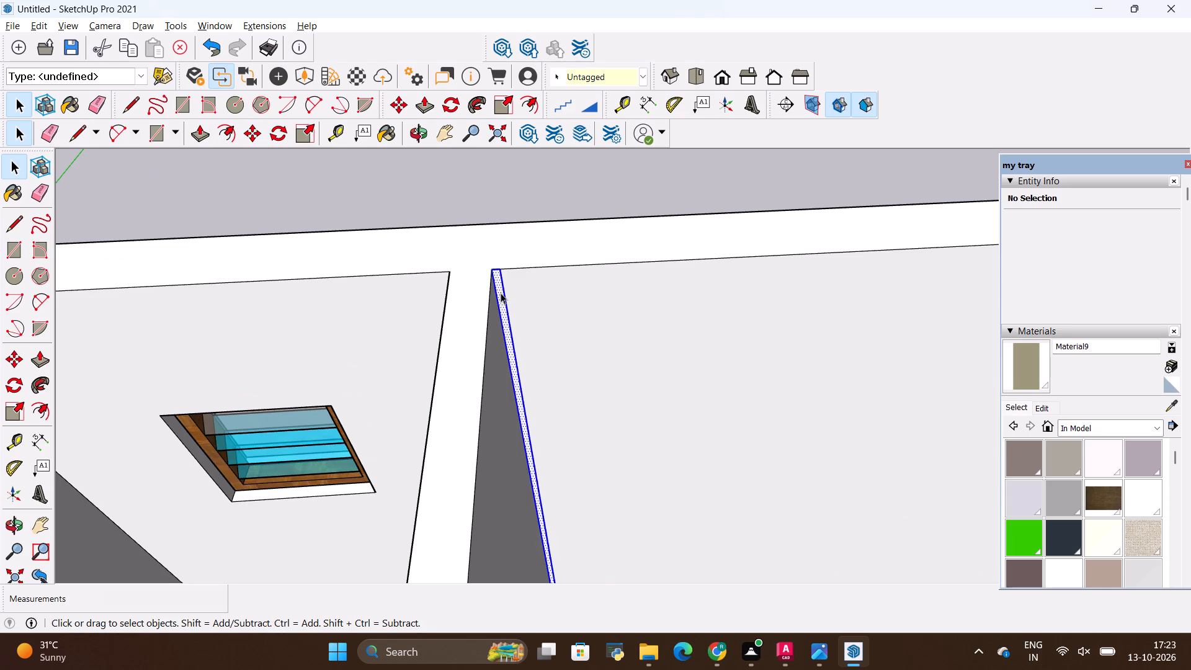
right_click(501, 293)
left_click(542, 419)
Extrude the strip's face 1" inside its group, then leave the group.
scroll(508, 321, "up", 3)
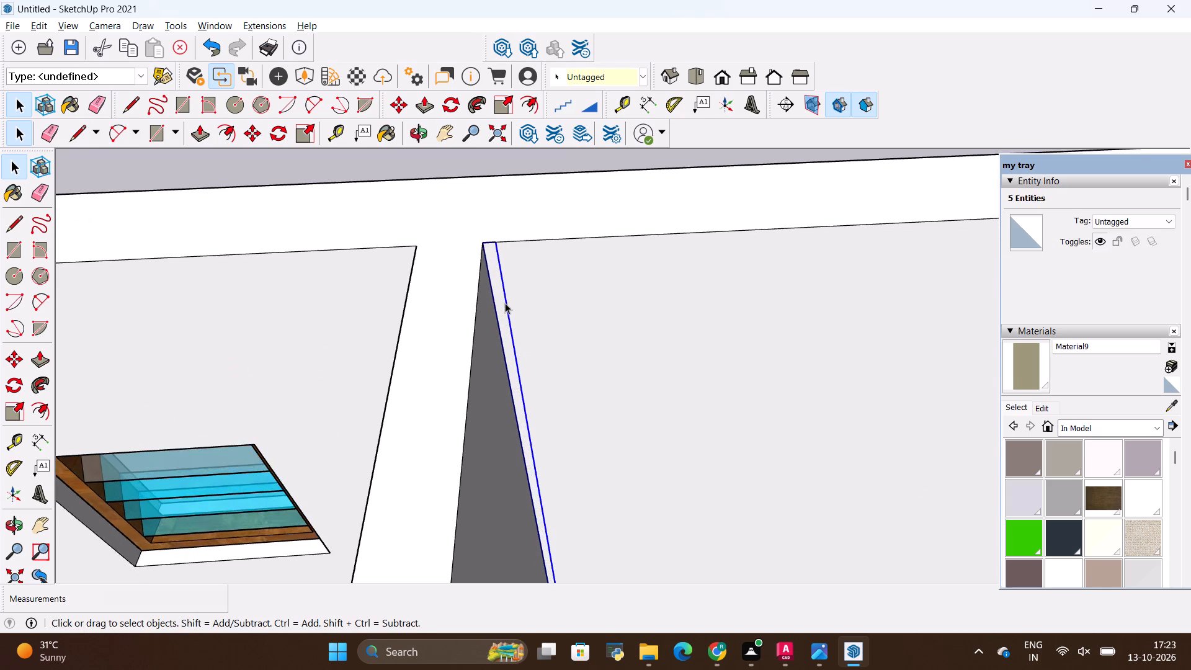
scroll(505, 303, "up", 3)
double_click(495, 292)
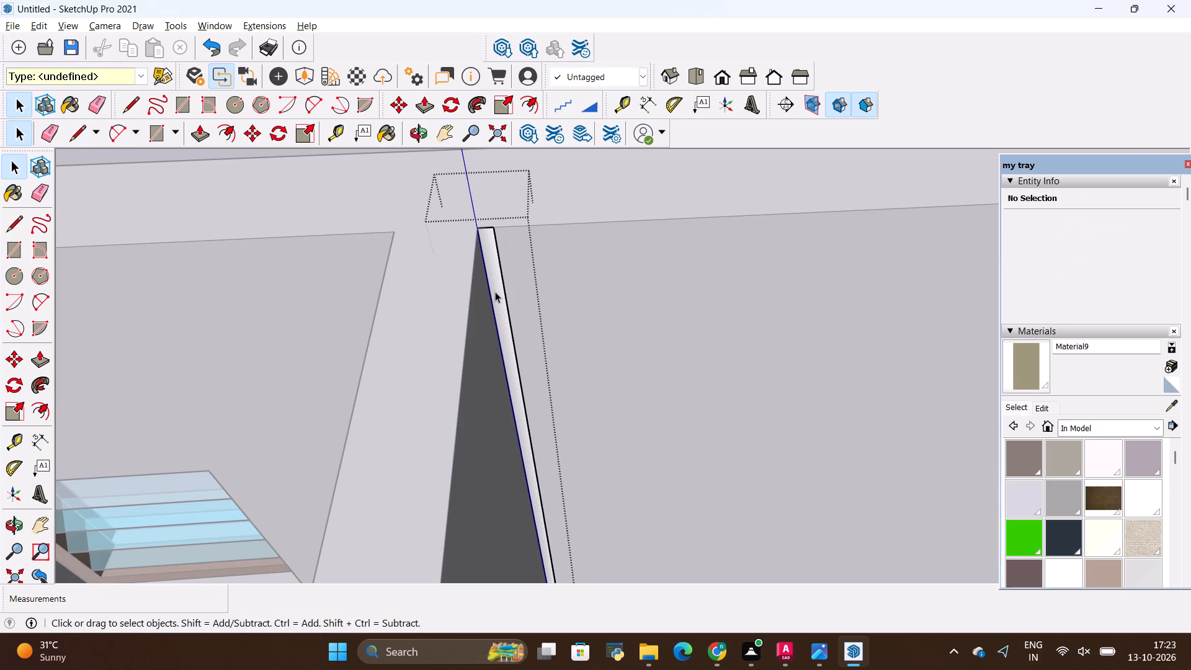
key("p")
left_click(498, 288)
key("BackSpace")
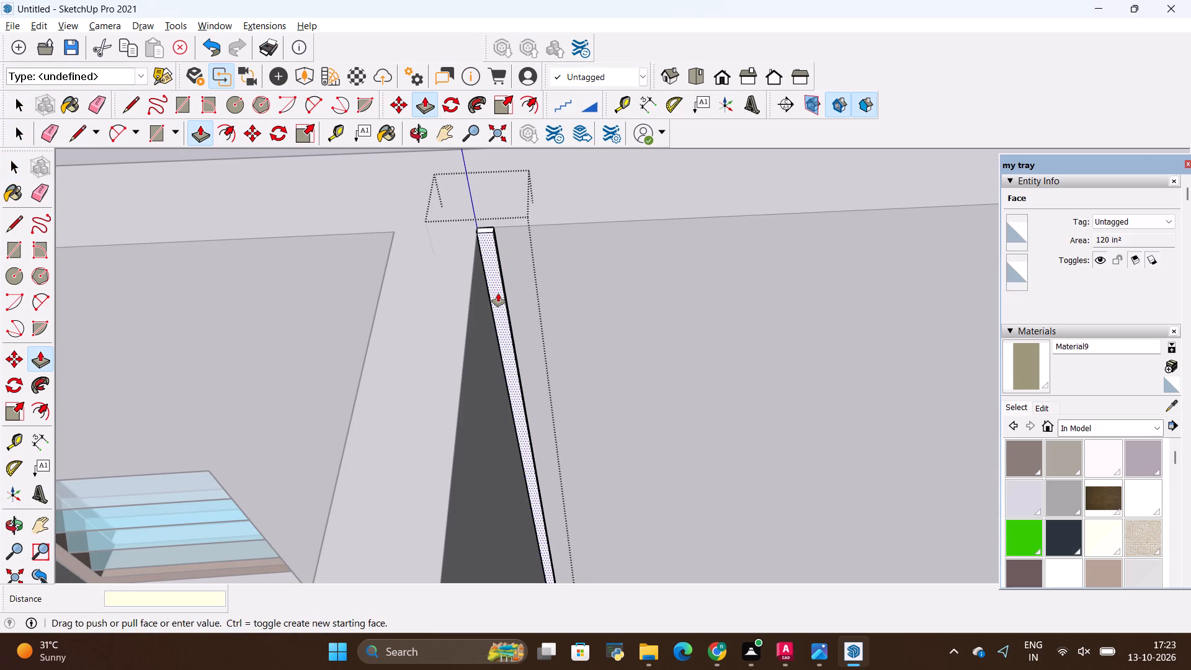
type("1\"")
key("Return")
key("Escape")
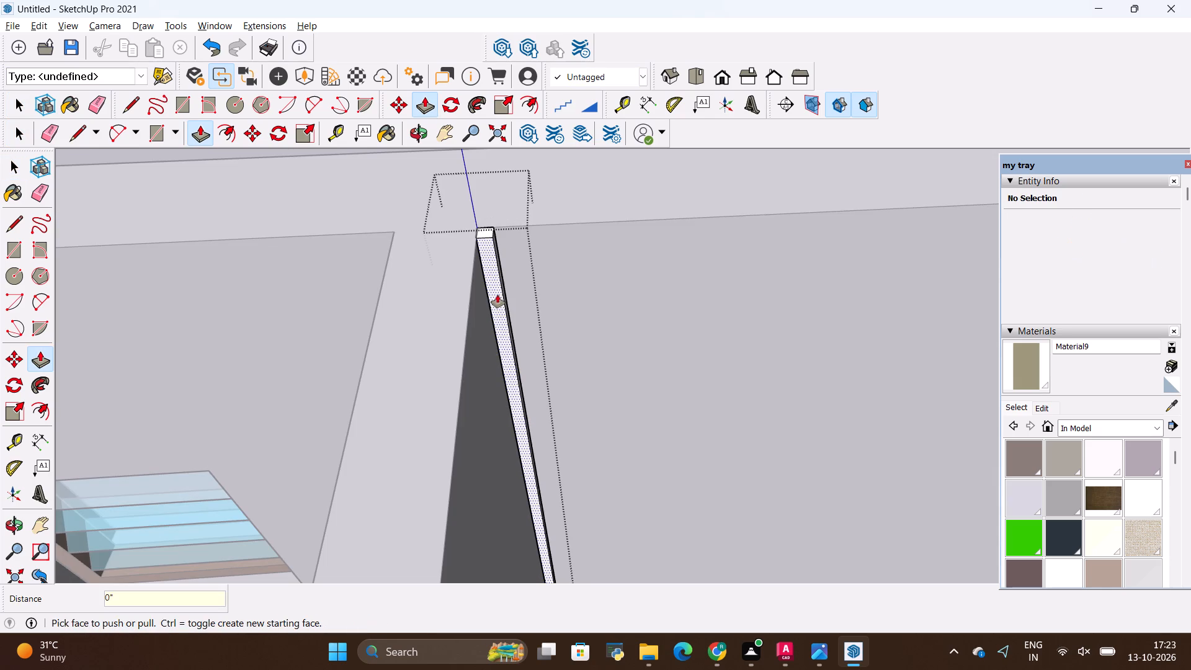
key("space")
left_click(585, 207)
Copy the strip group 1.2" along the wall behind the bed and multiply the copy by 100.
left_click(493, 256)
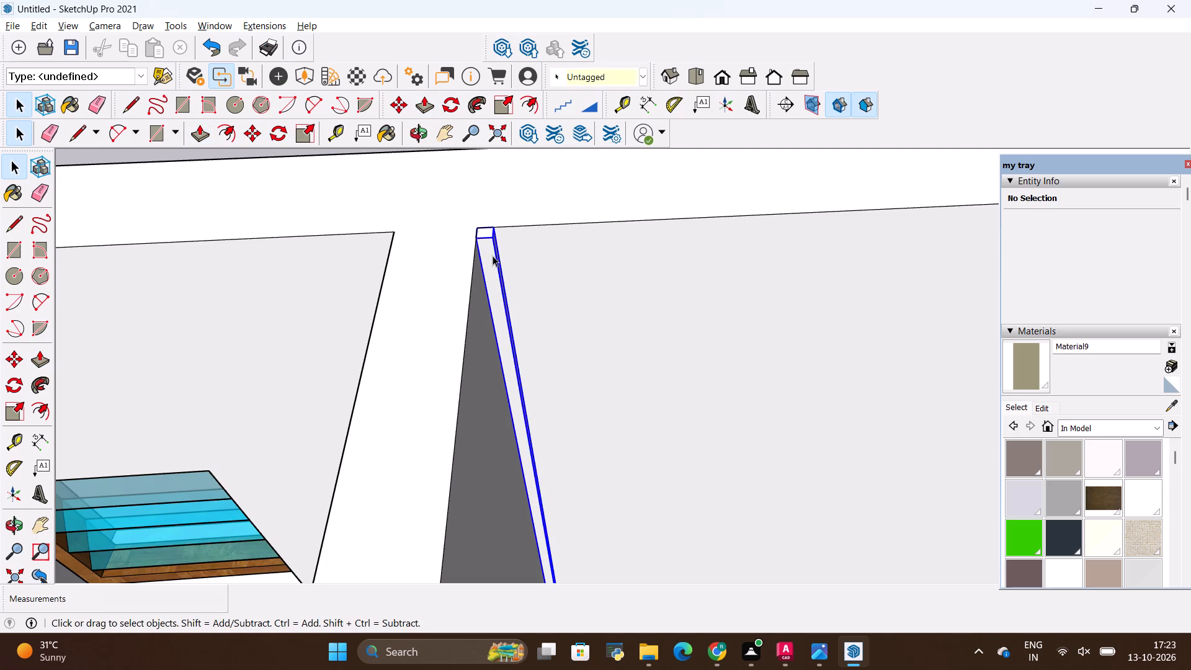
scroll(457, 232, "up", 4)
key("m")
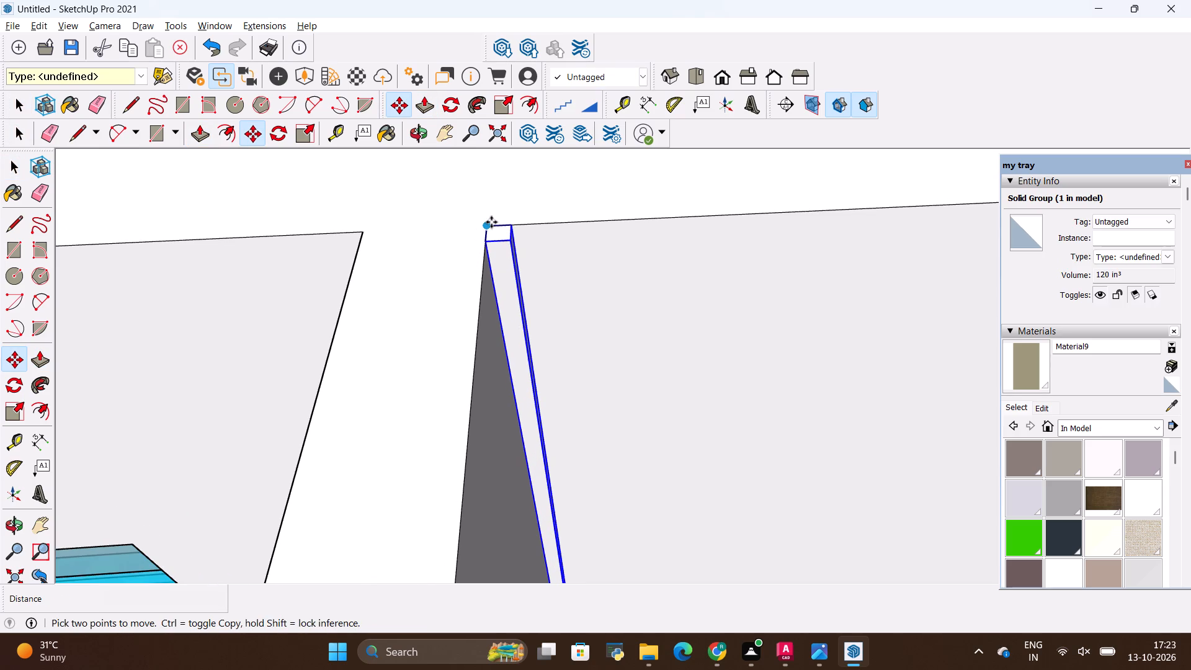
left_click(488, 222, "ctrl")
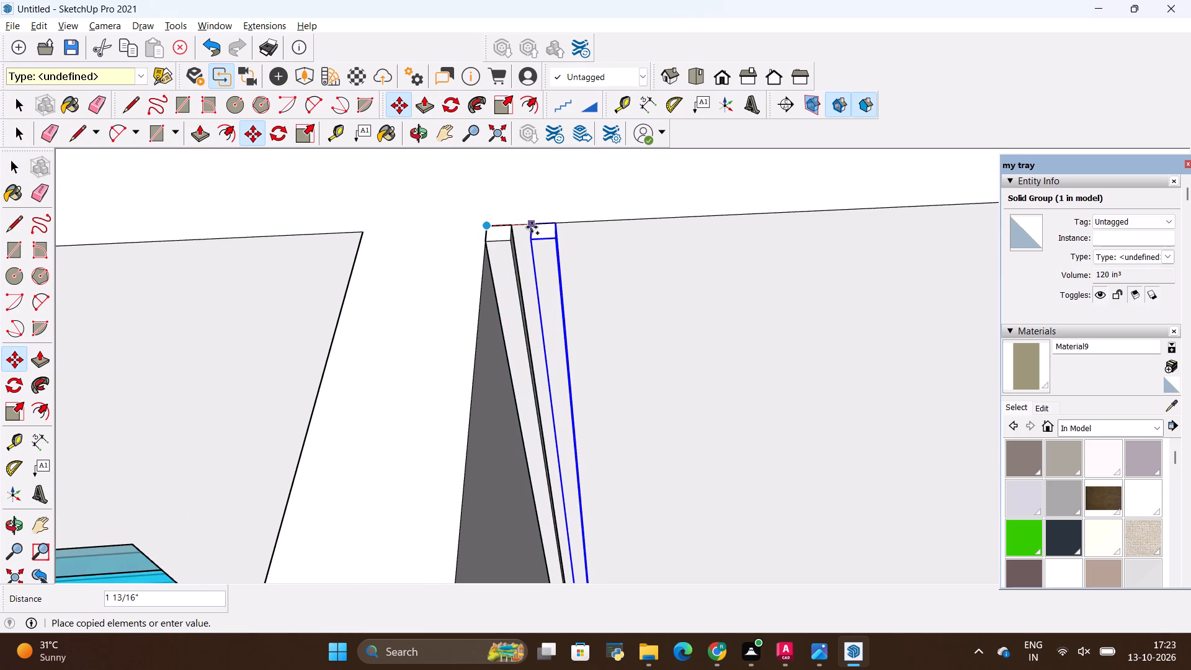
key("BackSpace")
type("1.2\"")
key("Return")
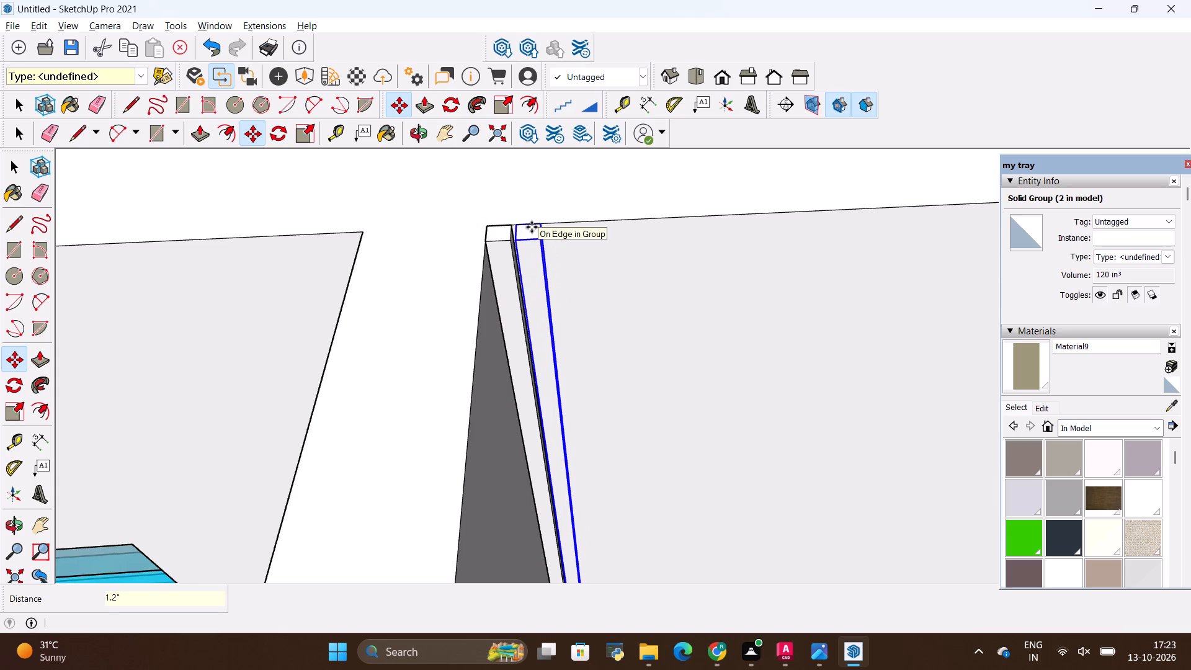
type("*100")
key("Return")
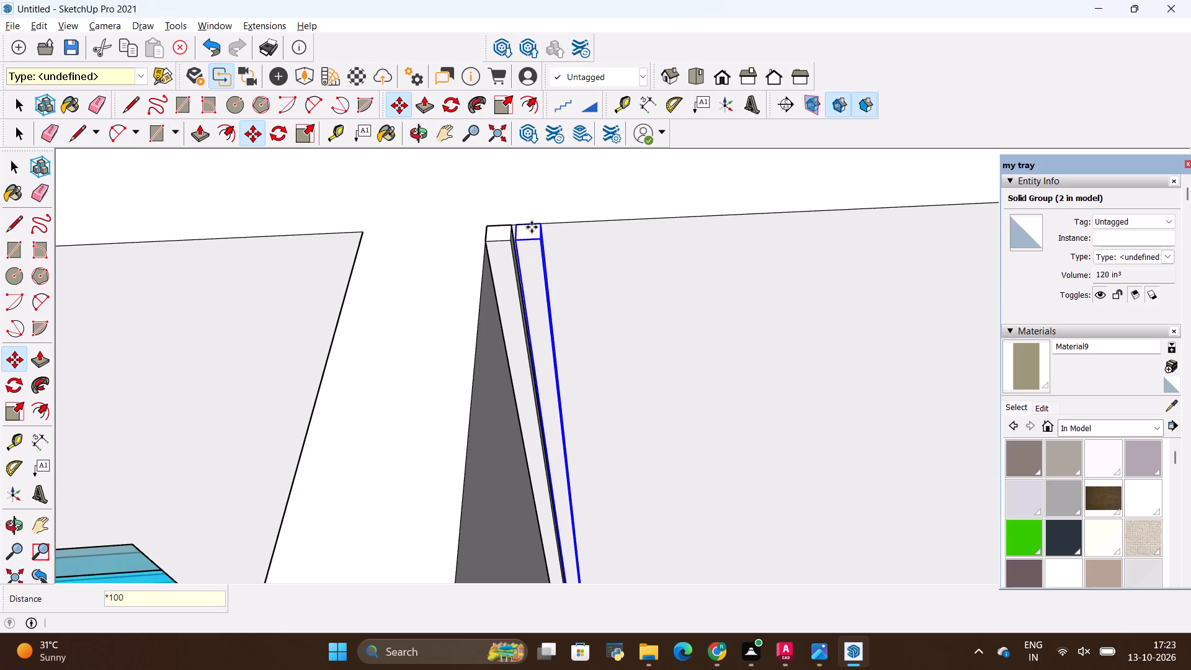
key("Escape")
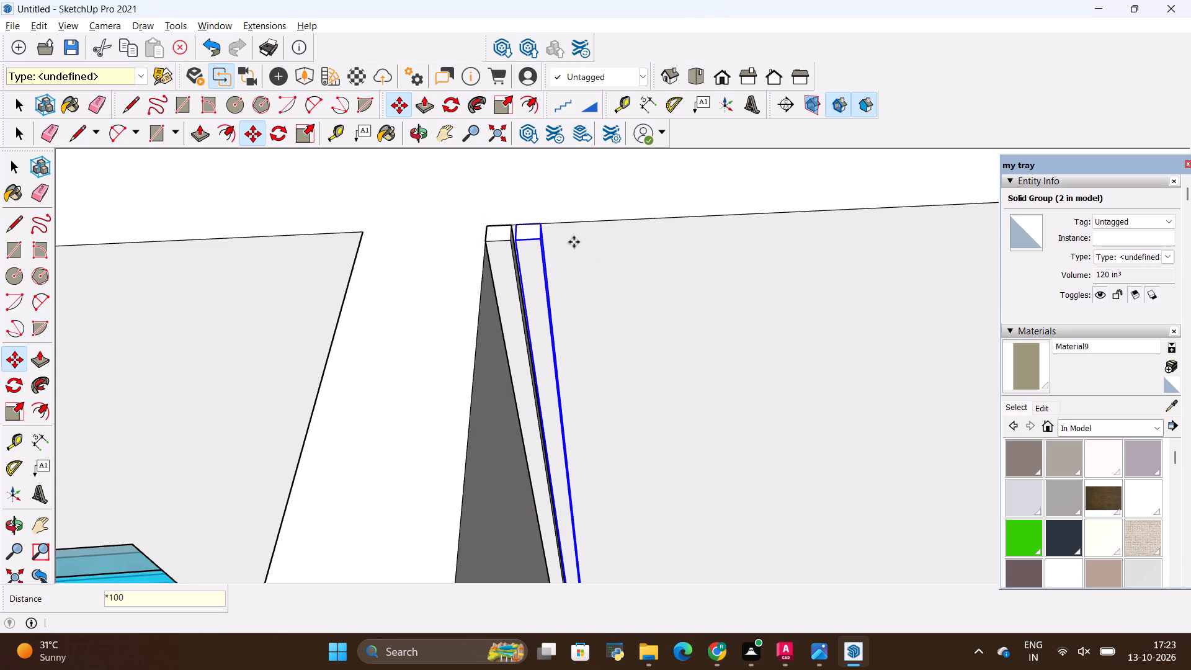
Examine how far the strip array covers the wall behind the bed, up to the wall's far corner.
left_click(574, 242)
key("space")
left_click(574, 242)
key("space")
double_click(568, 218)
scroll(394, 338, "down", 20)
scroll(394, 338, "down", 1)
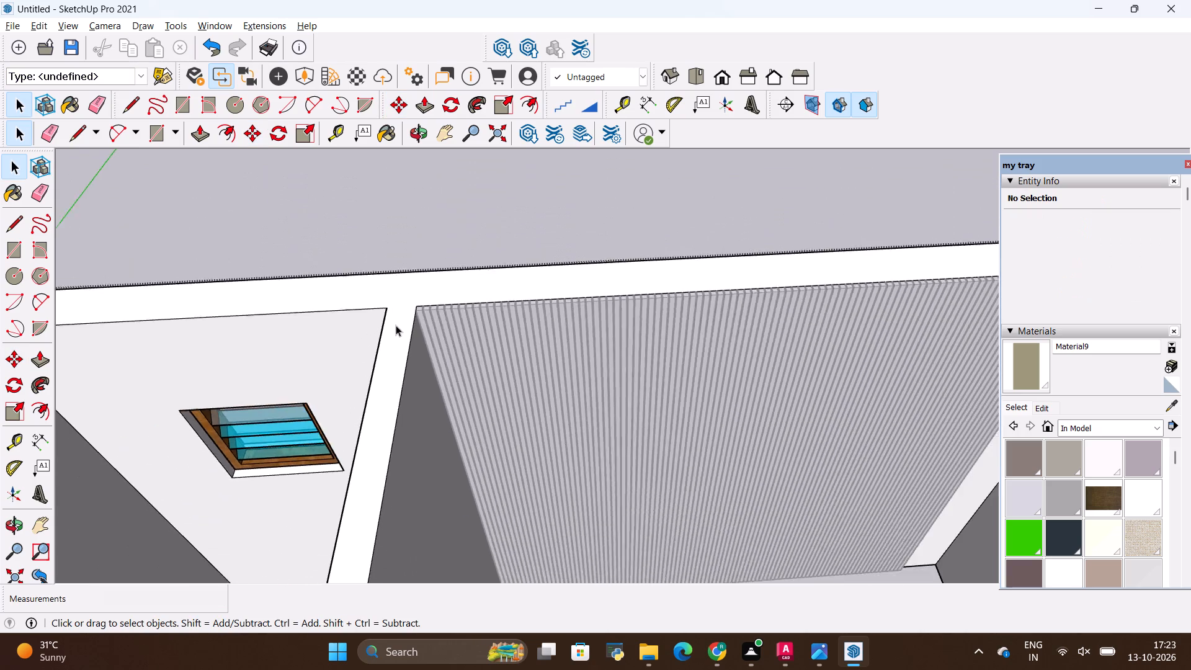
scroll(396, 325, "down", 5)
scroll(488, 301, "up", 5)
scroll(478, 328, "down", 3)
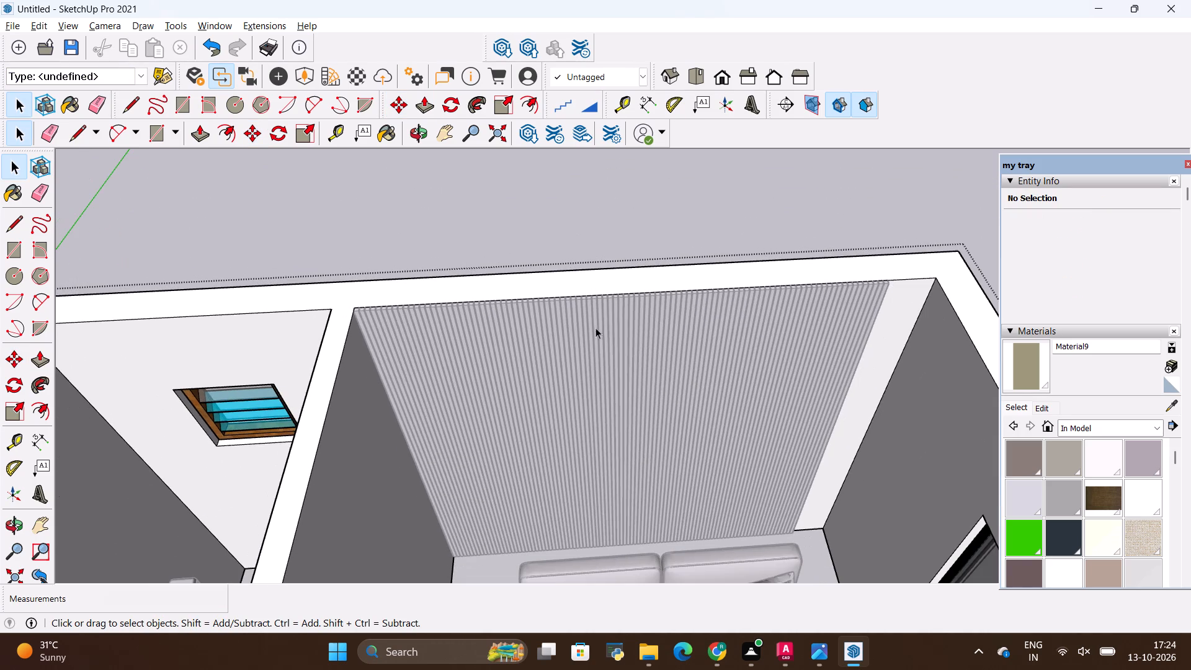
scroll(876, 373, "up", 3)
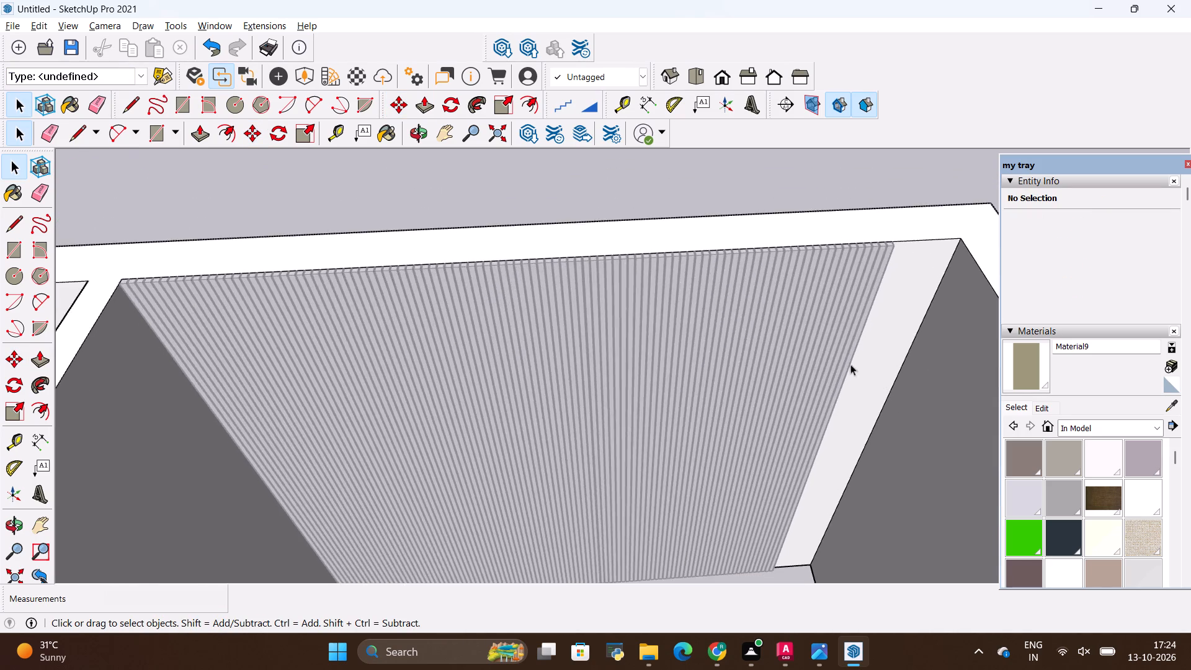
scroll(721, 357, "down", 5)
scroll(891, 282, "up", 19)
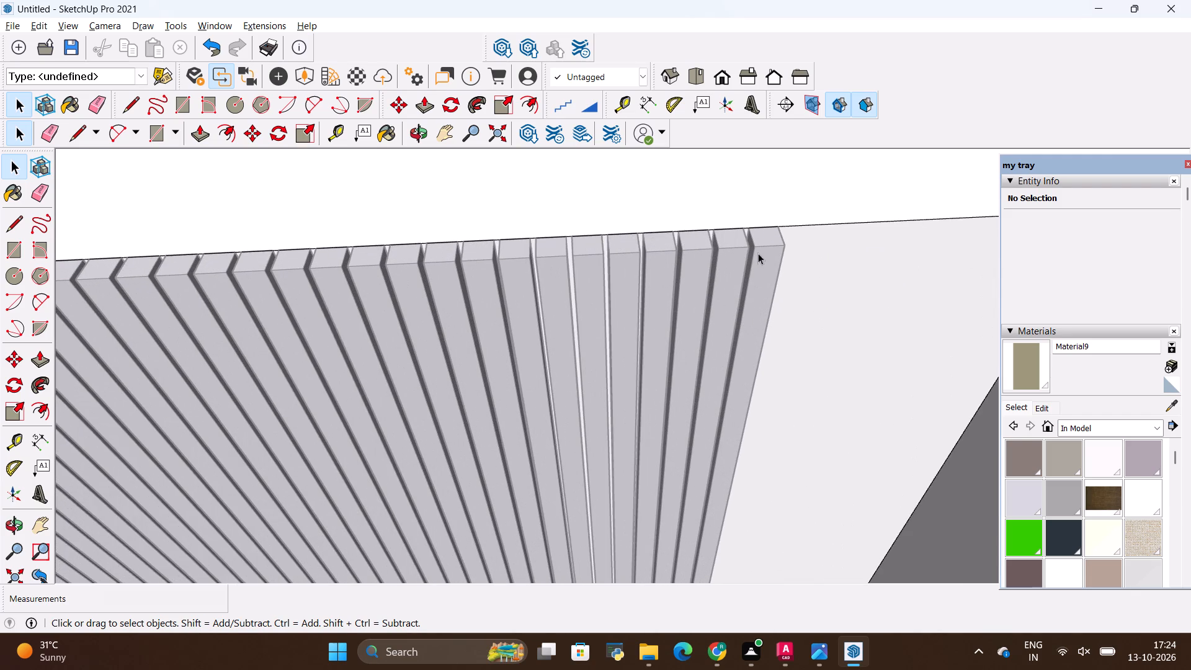
scroll(858, 268, "down", 4)
Undo the strip copies along the wall behind the bed, leaving only the original strip.
key("alt+BackSpace")
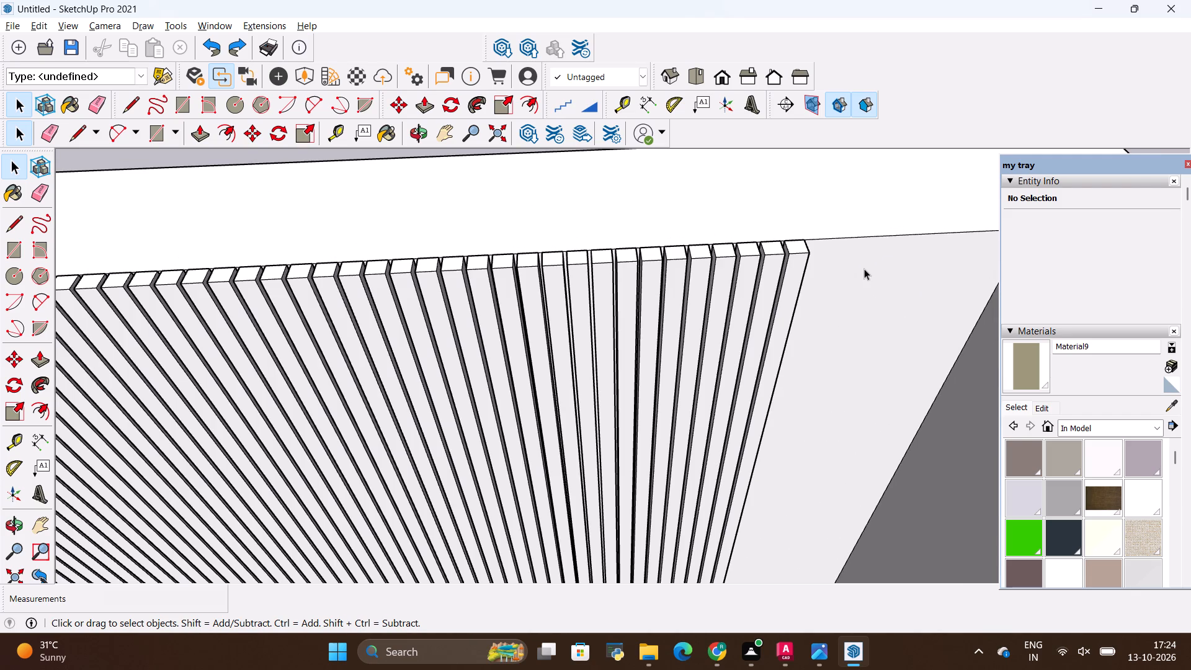
scroll(914, 316, "down", 17)
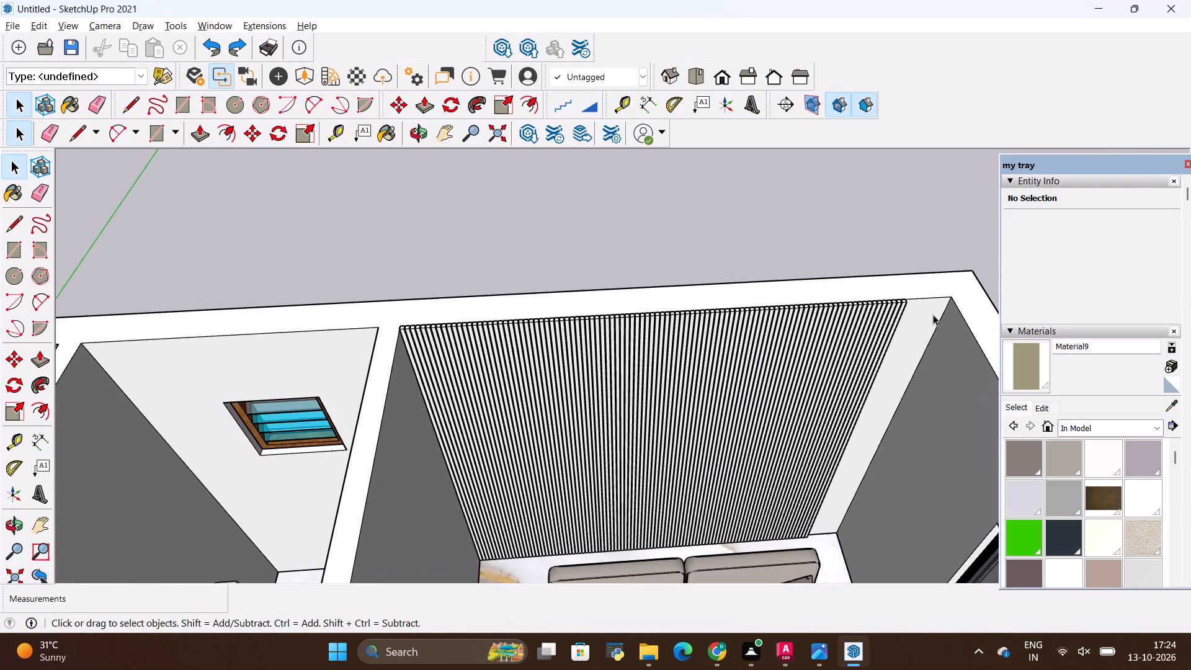
key("alt+BackSpace")
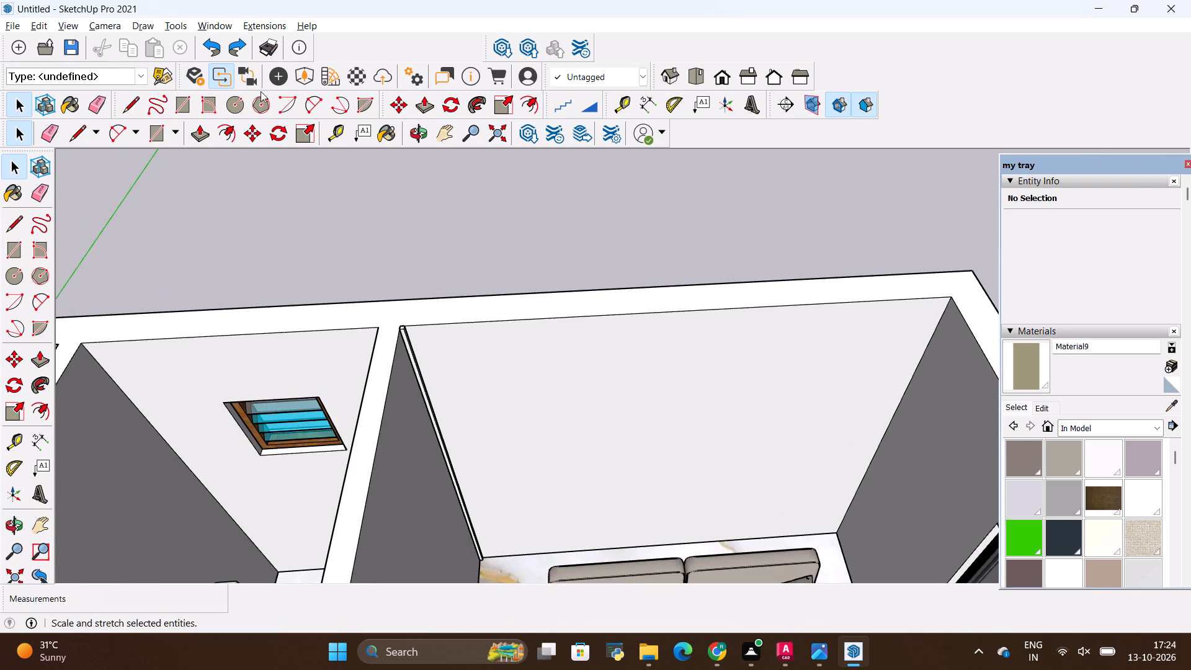
Convert the single strip group at the upper wall corner into a component.
scroll(61, 256, "up", 1)
scroll(376, 347, "up", 3)
scroll(473, 346, "up", 7)
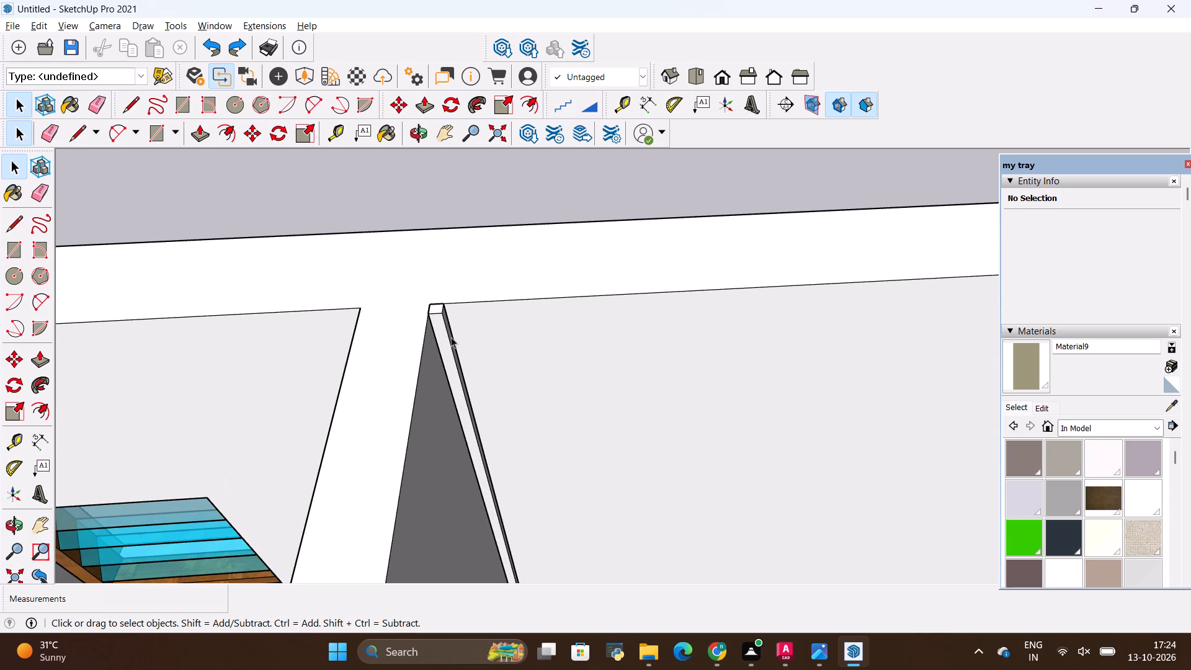
left_click(447, 337)
right_click(447, 337)
left_click(480, 467)
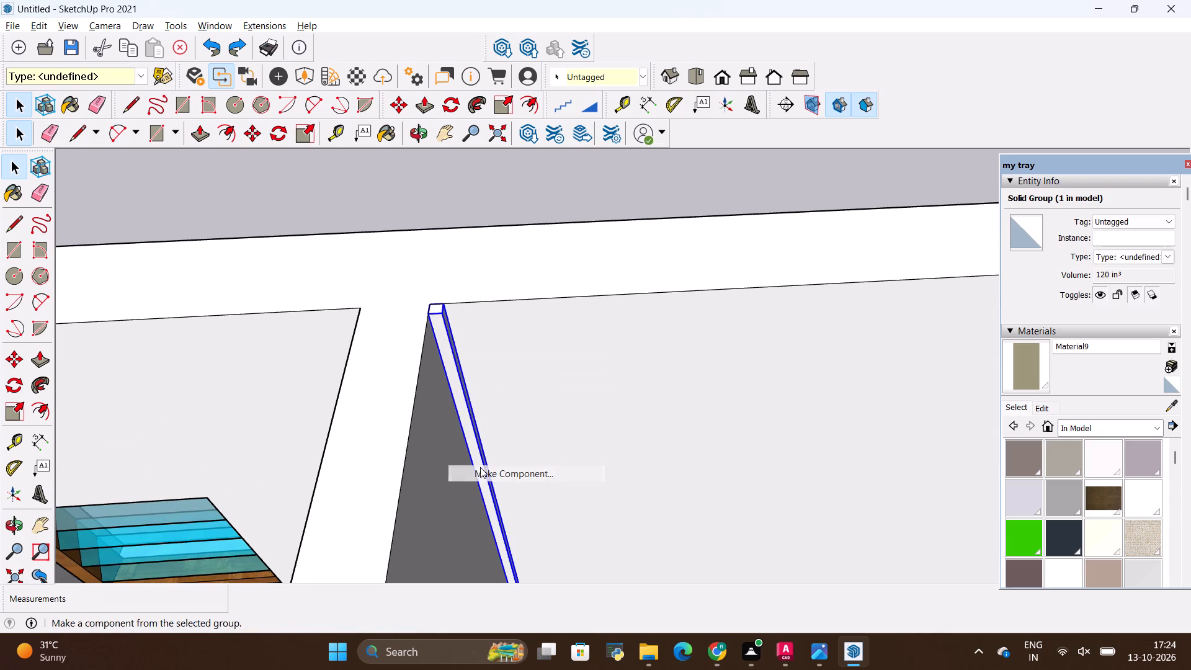
left_click(598, 485)
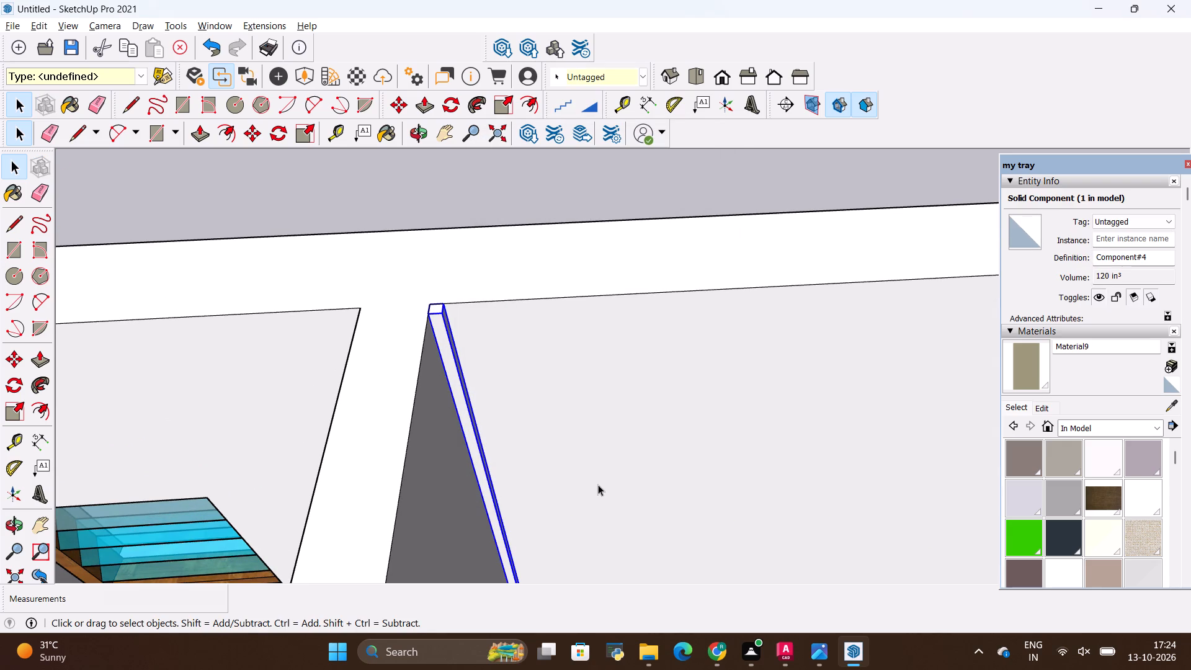
Copy the strip component 1.2" along the wall behind the bed and multiply the copy by 110.
scroll(481, 398, "up", 3)
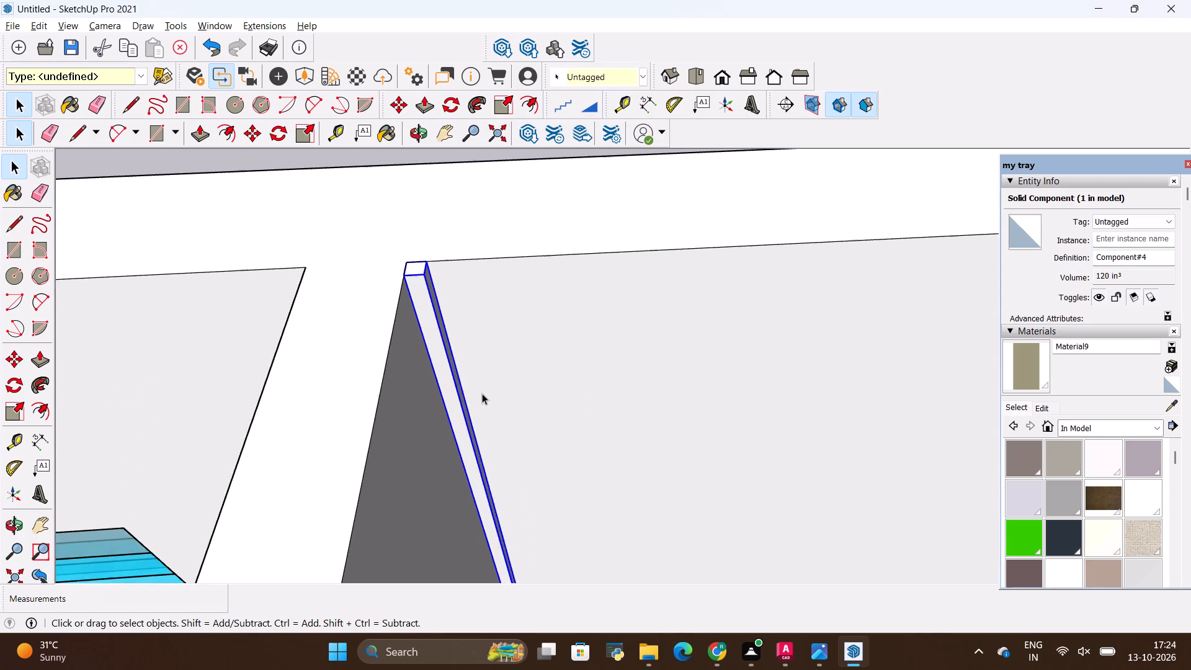
scroll(482, 393, "up", 3)
scroll(646, 338, "down", 4)
scroll(466, 267, "up", 6)
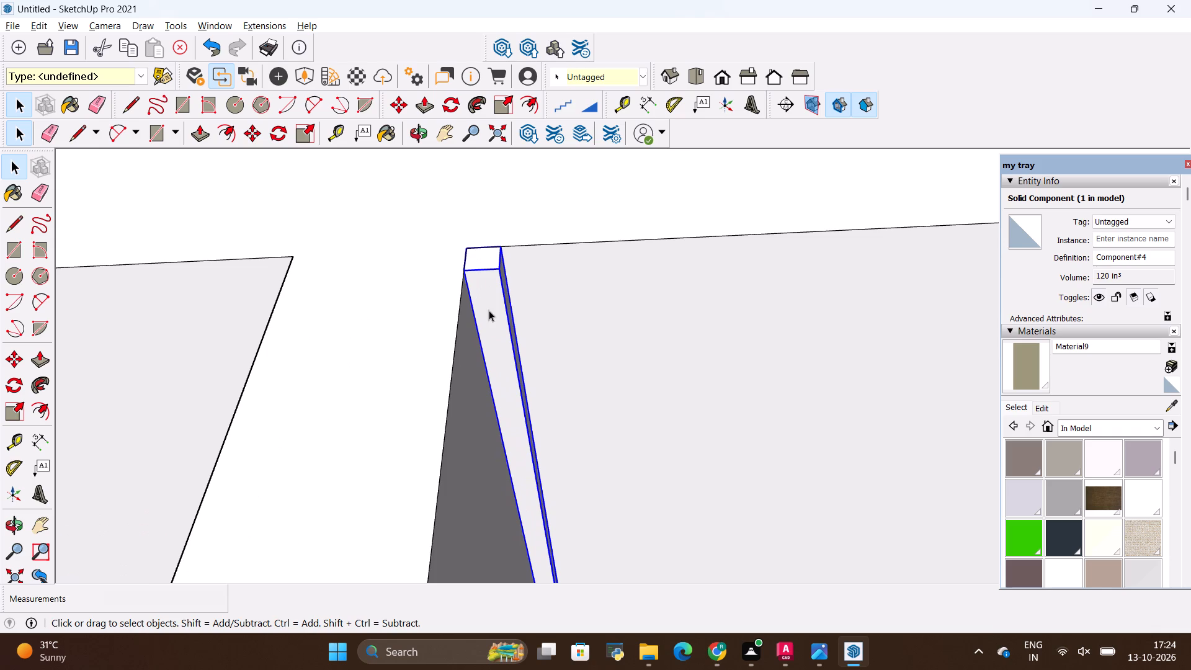
left_click(489, 310)
key("m")
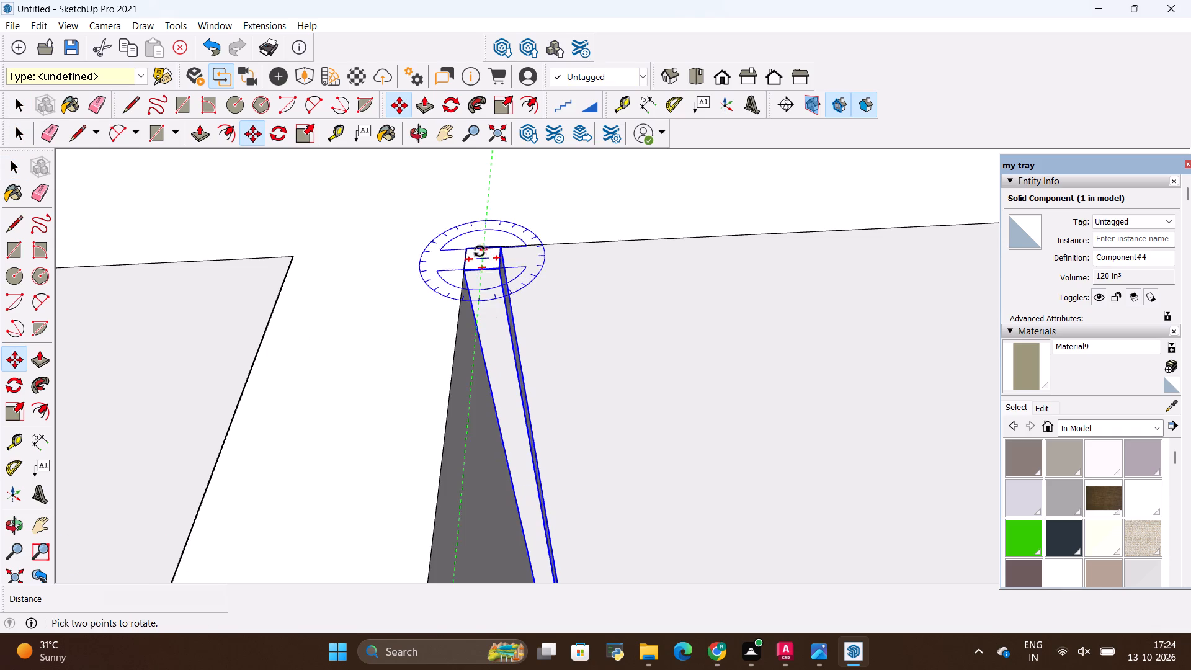
left_click(470, 249)
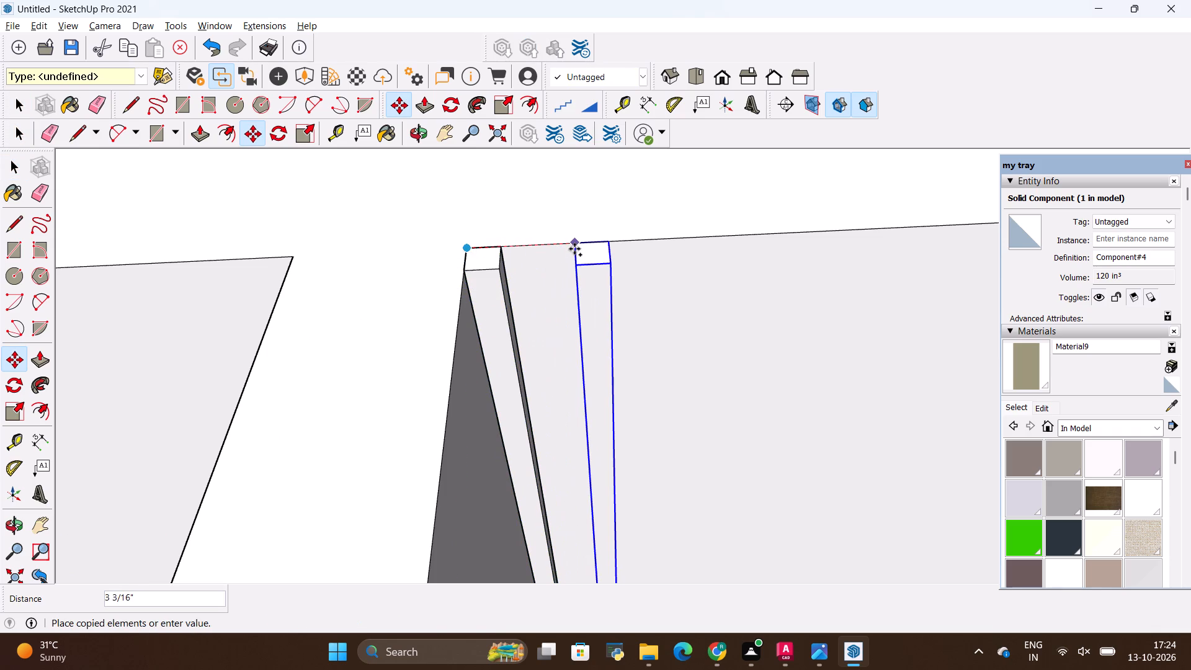
key("BackSpace")
type("1.2\"")
key("Return")
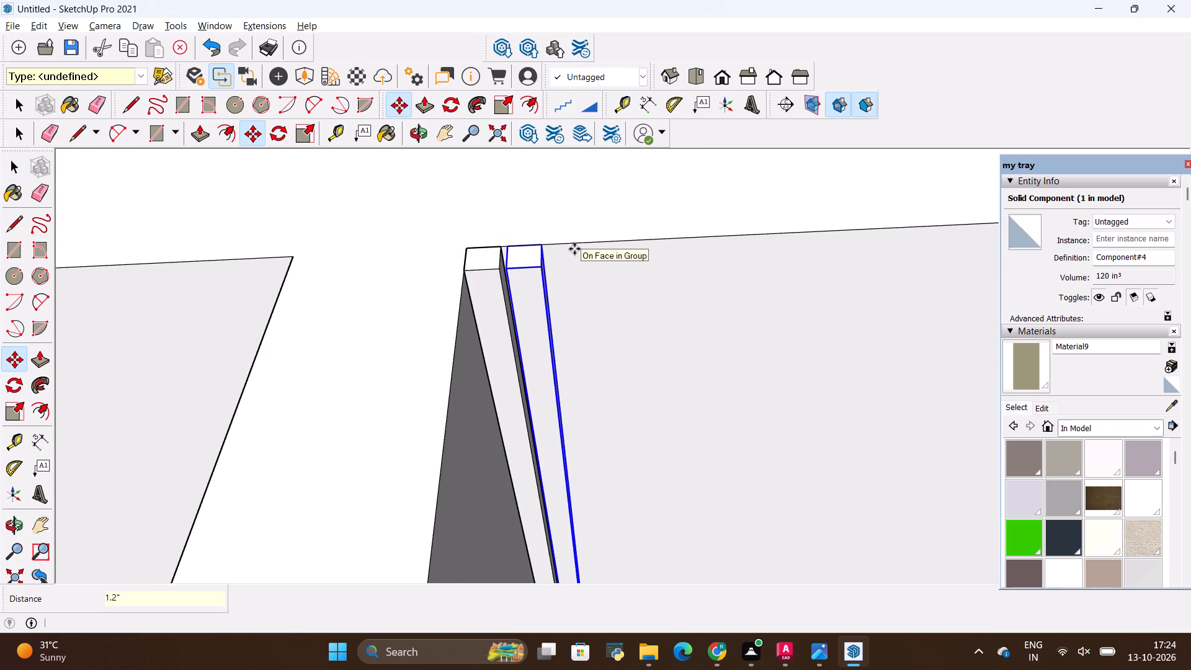
key("shift+asterisk")
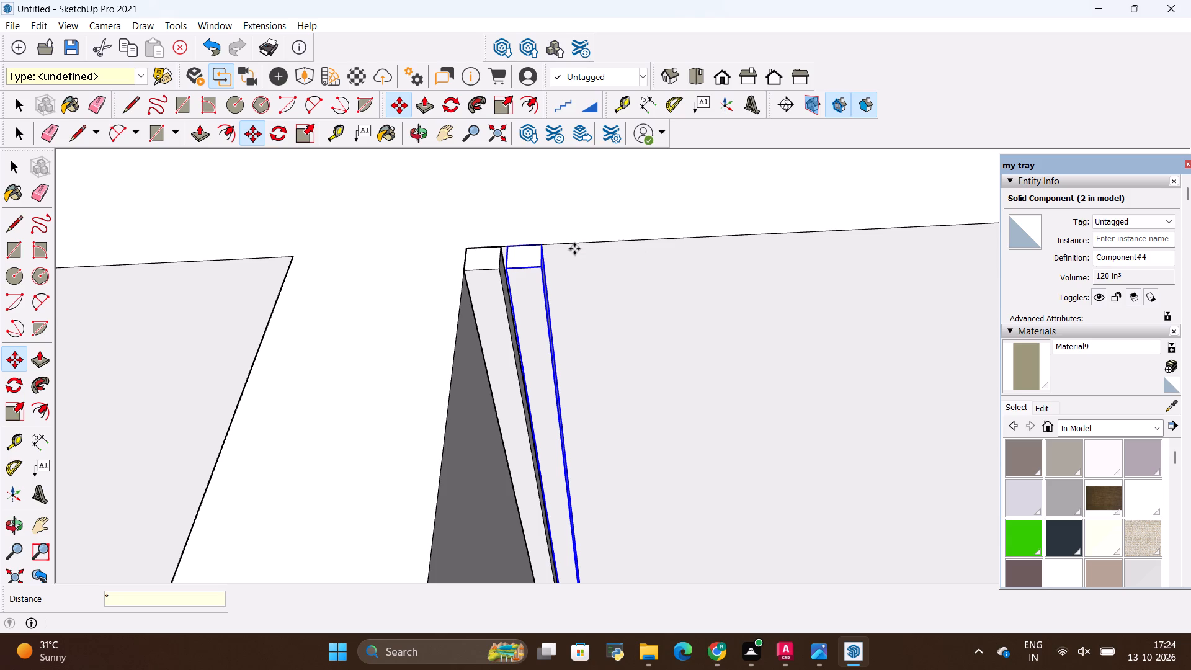
type("110")
key("Return")
scroll(415, 318, "down", 8)
scroll(415, 318, "down", 20)
scroll(415, 318, "down", 13)
scroll(346, 282, "down", 8)
scroll(346, 281, "up", 1)
scroll(348, 279, "down", 6)
scroll(353, 285, "up", 6)
scroll(355, 282, "down", 6)
scroll(356, 283, "up", 5)
scroll(373, 275, "down", 18)
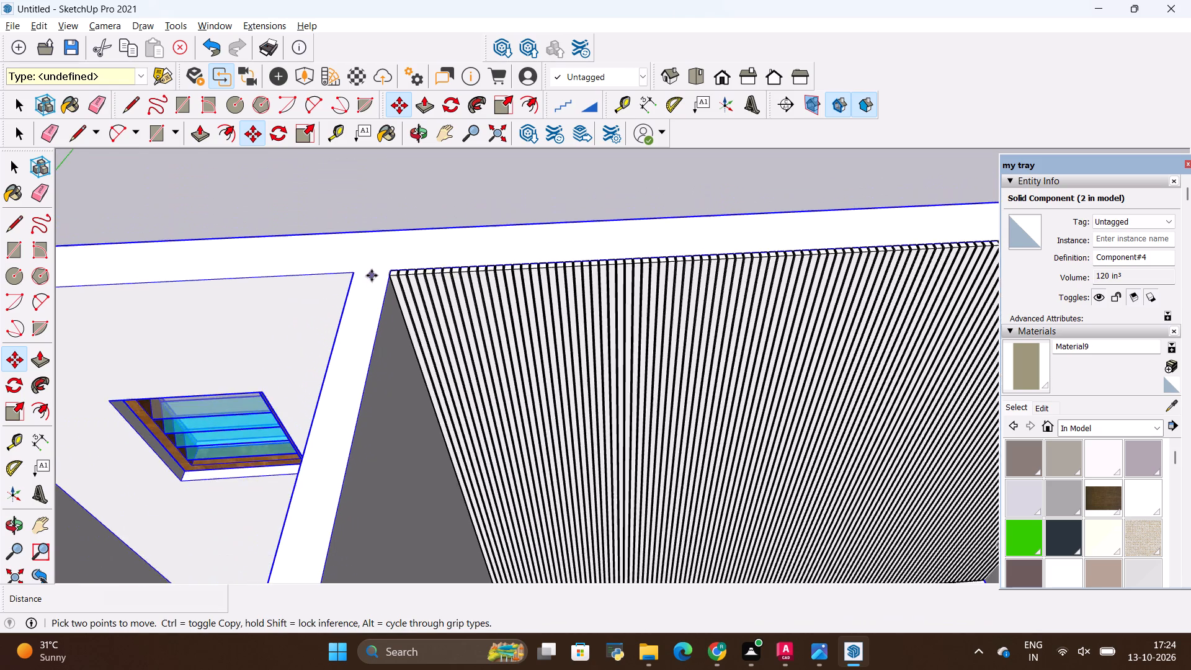
scroll(372, 275, "down", 7)
key("space")
left_click(721, 215)
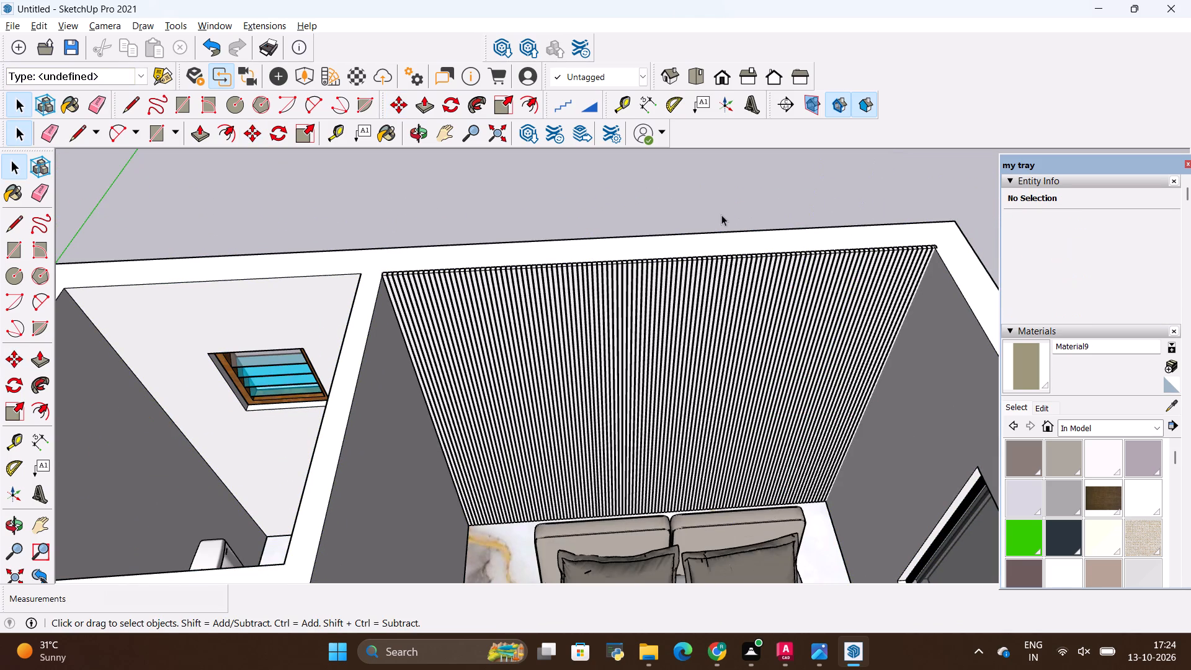
Open the first strip component for editing and create a material from the brown wood texture image 59e071f15fddd77fa5c9c8163eee91a8.
middle_click_drag(782, 309, 772, 246)
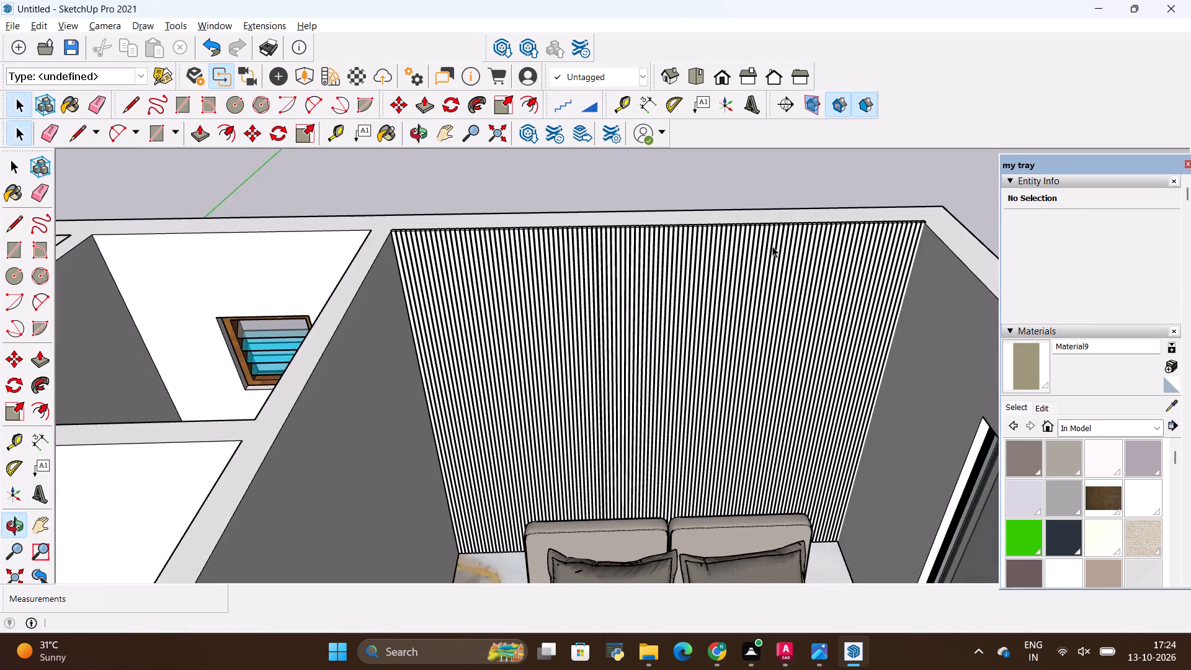
scroll(522, 255, "up", 3)
scroll(378, 233, "up", 9)
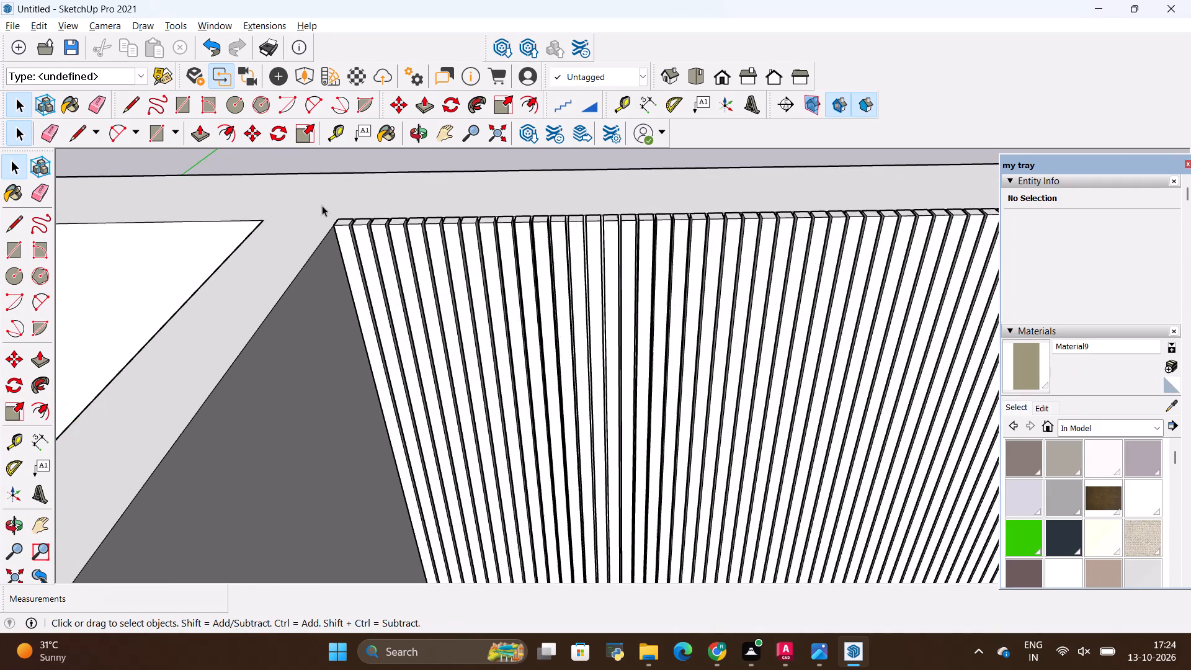
scroll(322, 205, "up", 10)
double_click(342, 239)
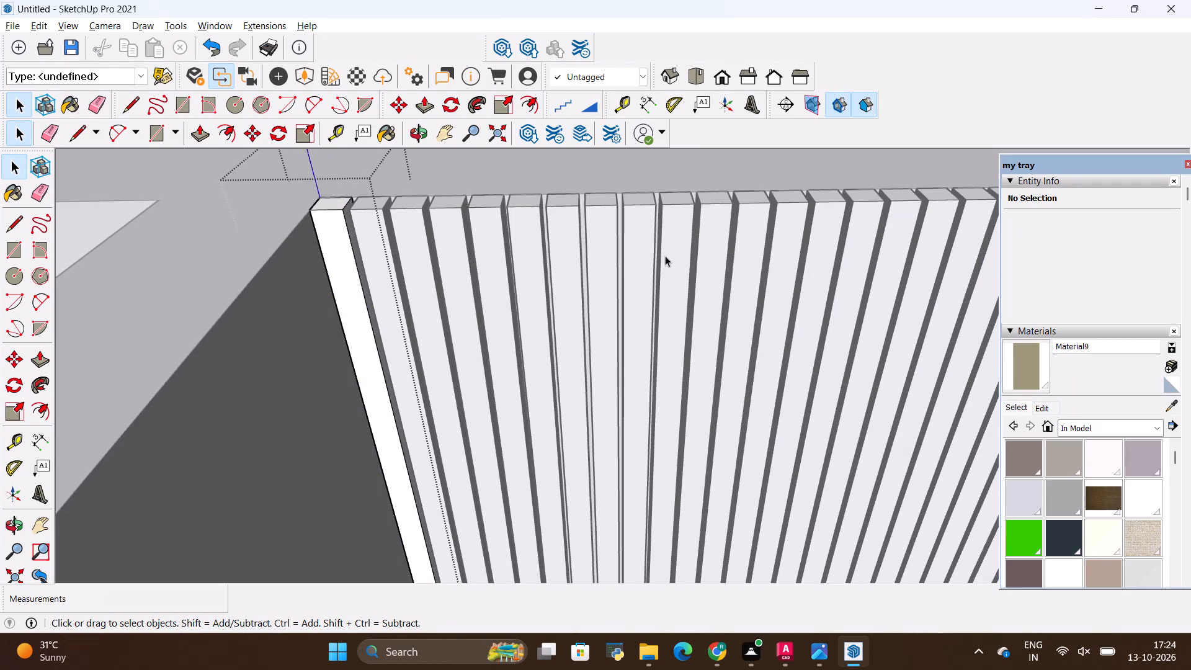
left_click(1169, 372)
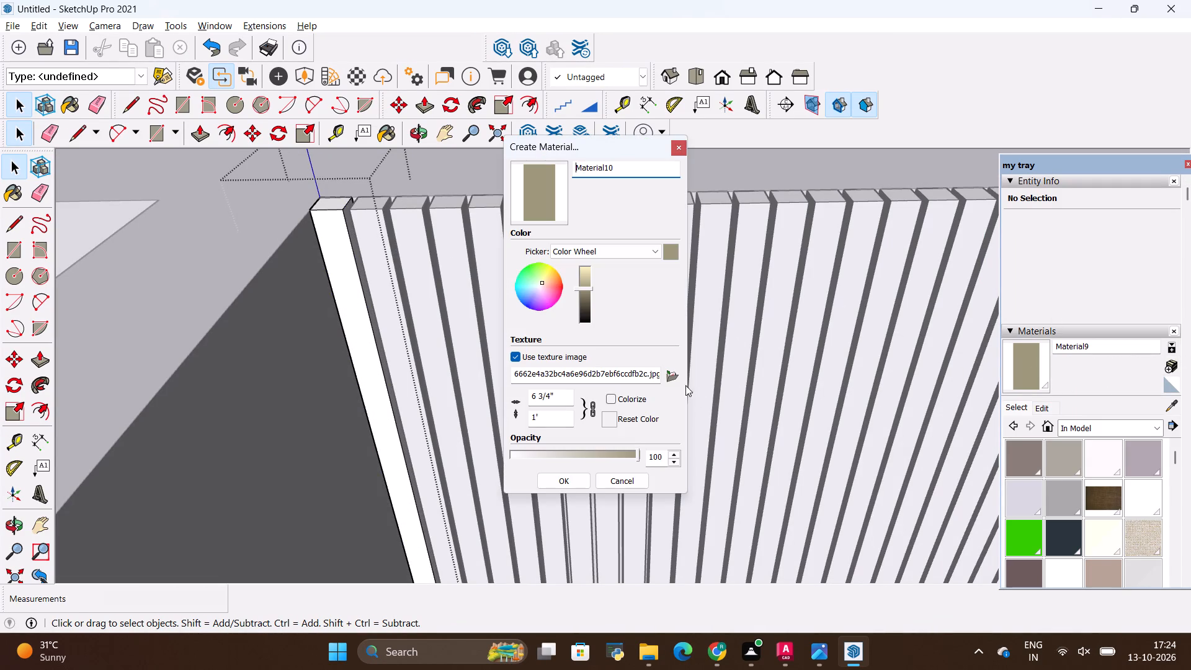
left_click(665, 373)
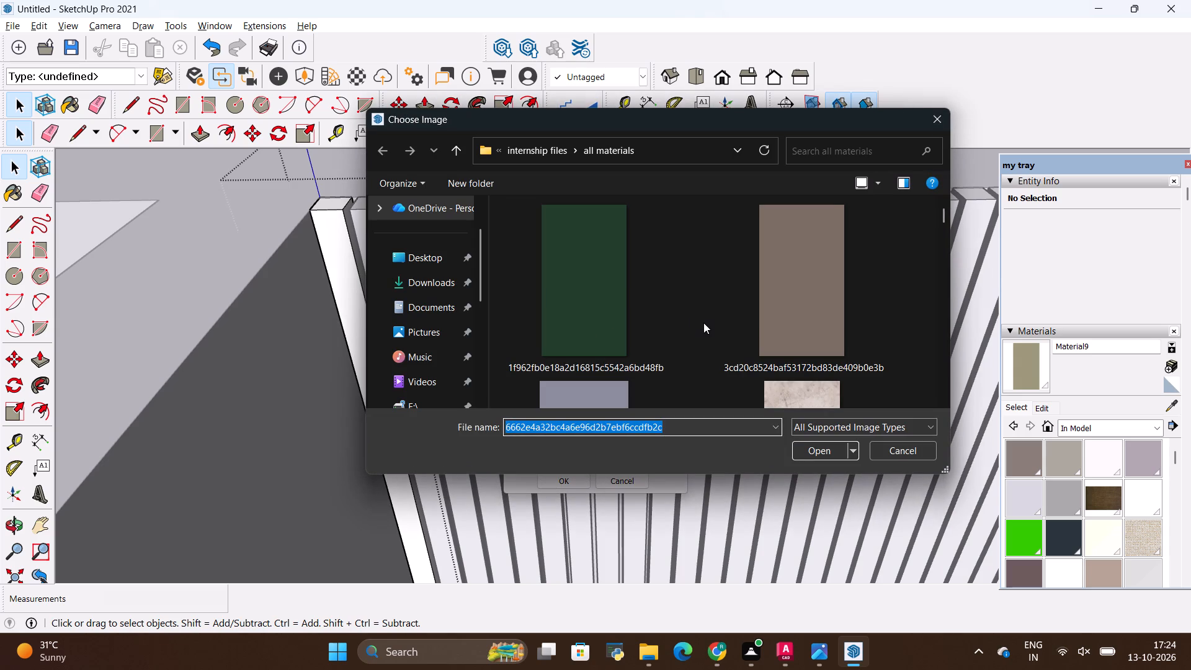
scroll(856, 329, "down", 2)
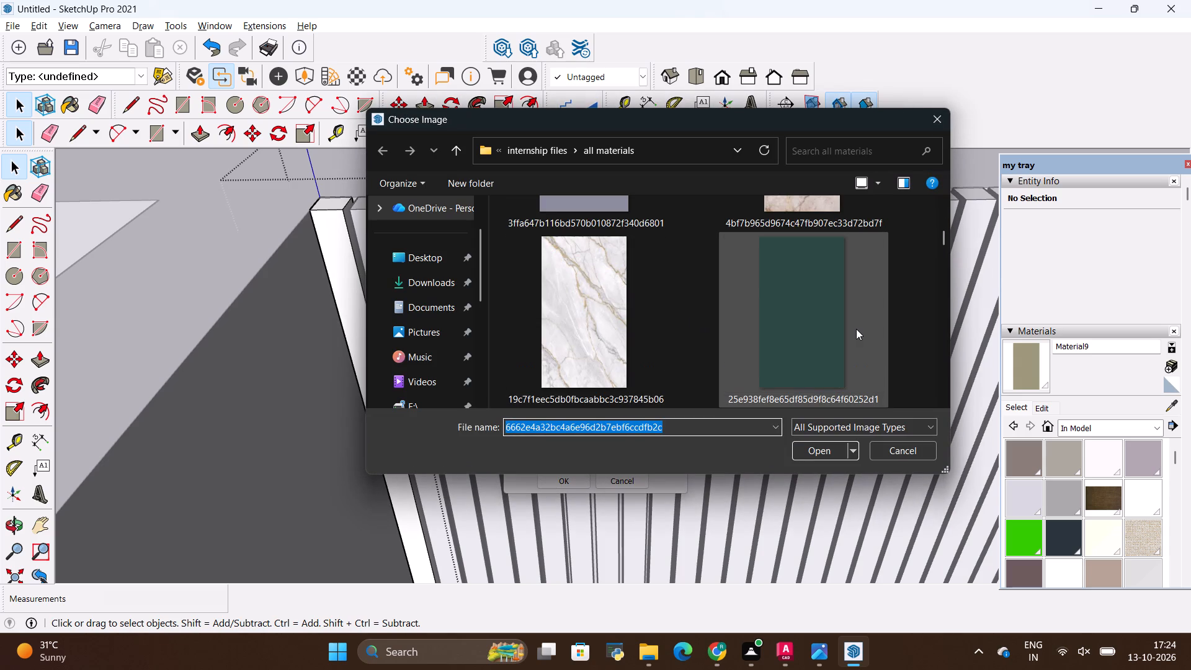
scroll(818, 328, "up", 6)
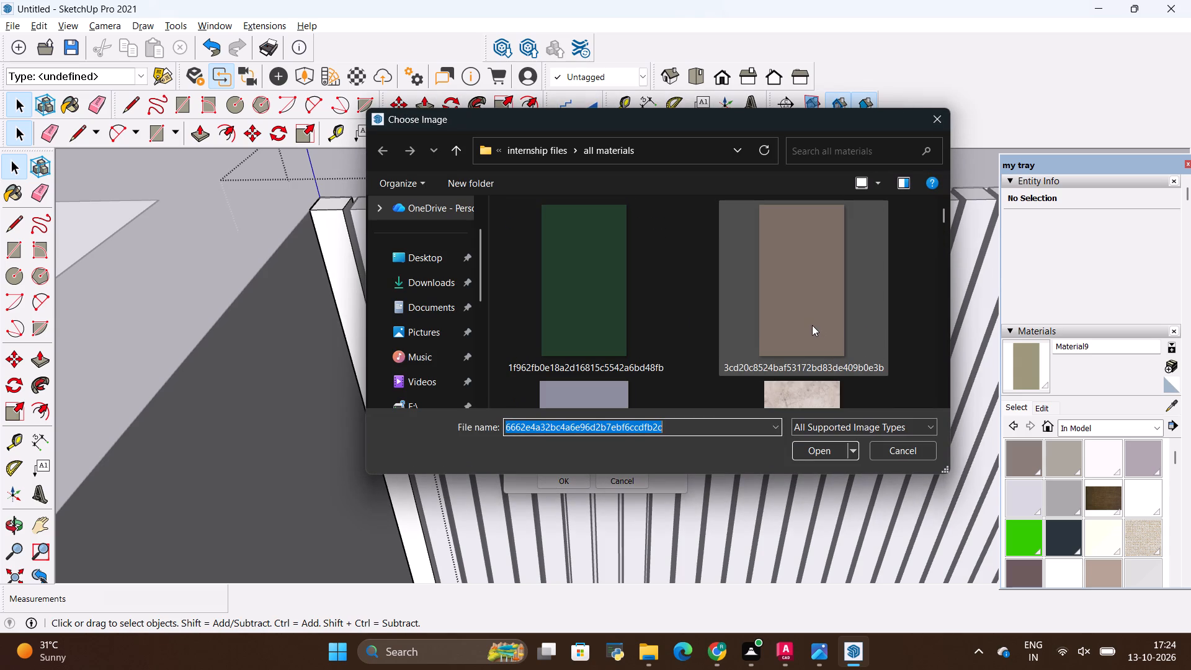
scroll(812, 325, "down", 5)
scroll(709, 320, "up", 1)
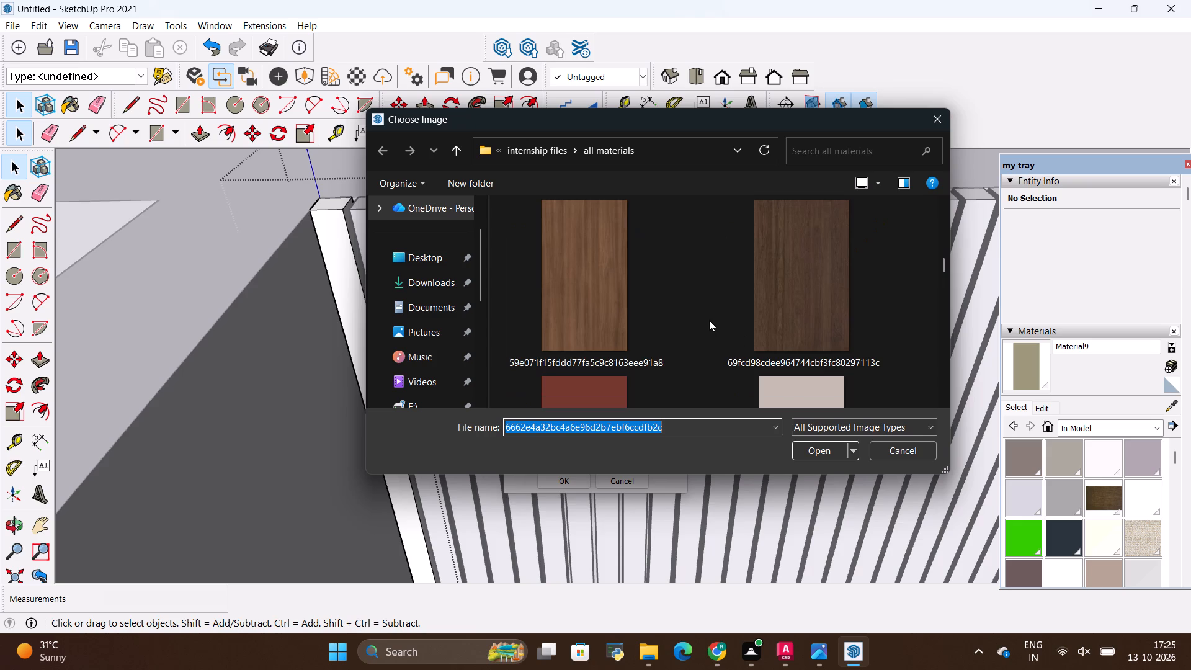
left_click(608, 307)
left_click(803, 450)
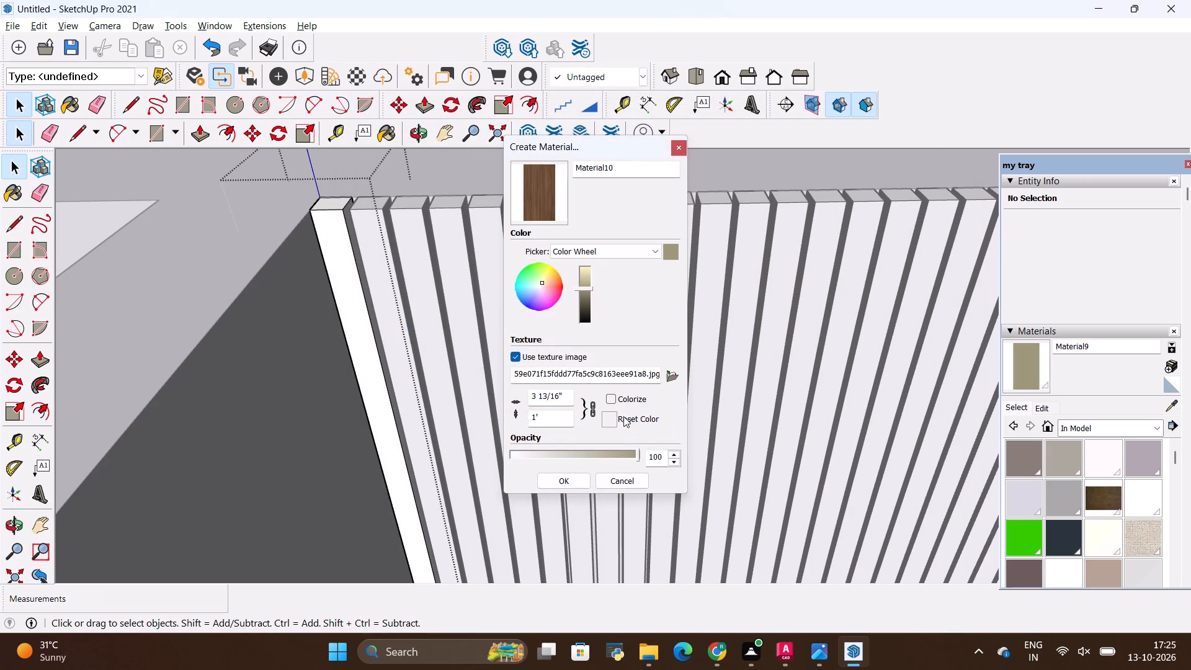
left_click(570, 483)
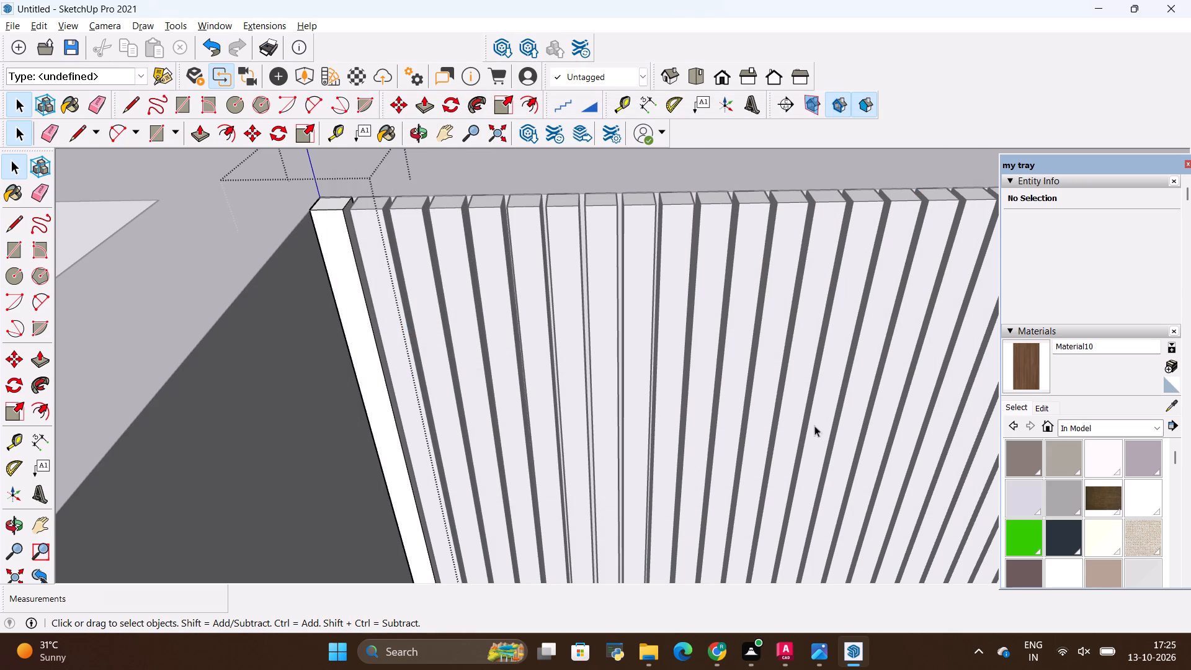
Paint the front and top faces of the opened strip with the new wood material, then leave the component.
left_click(1033, 370)
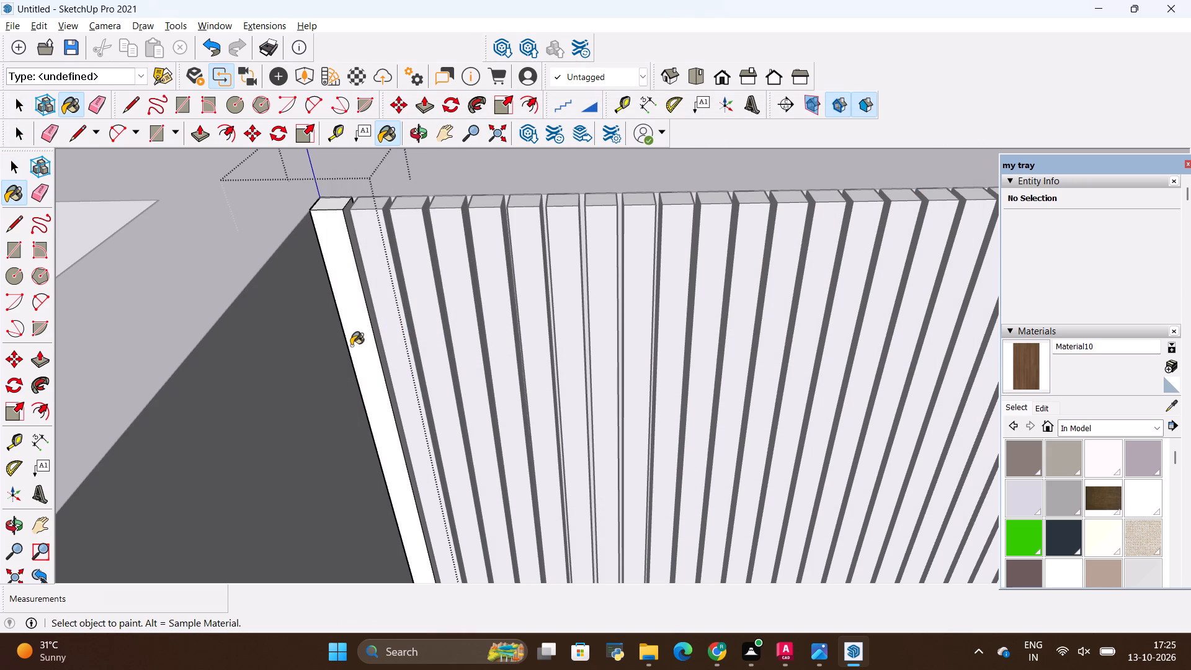
left_click(351, 346)
scroll(313, 212, "up", 7)
left_click(326, 206)
scroll(466, 292, "down", 2)
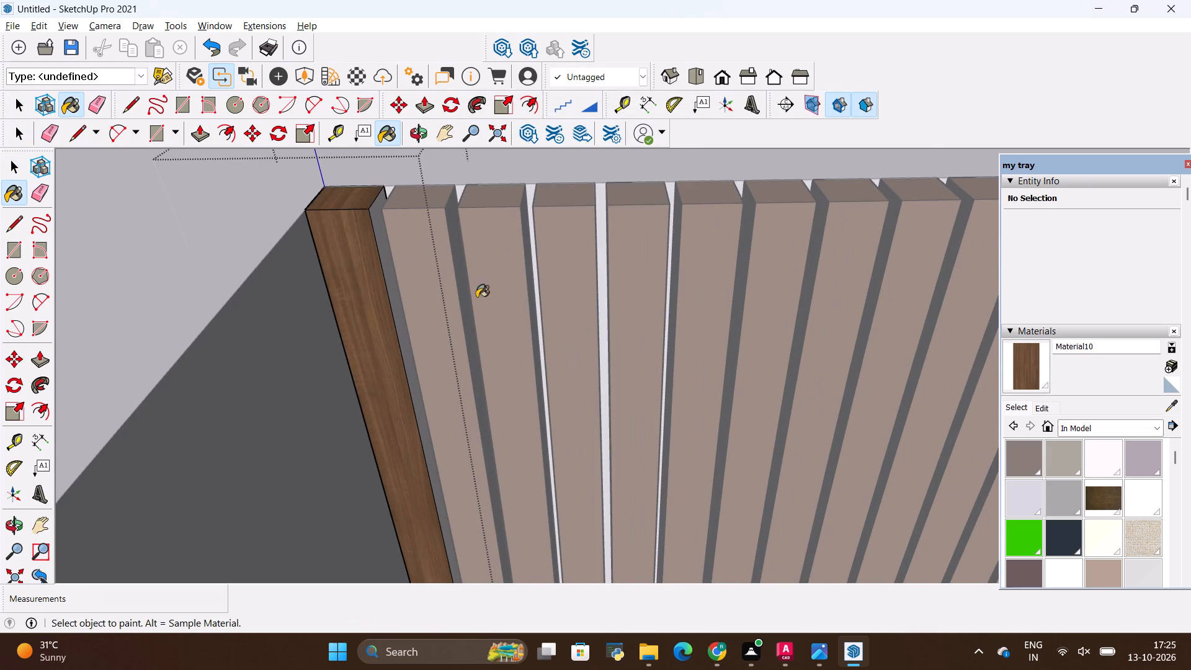
scroll(476, 297, "down", 8)
scroll(526, 252, "down", 5)
key("space")
left_click(651, 181)
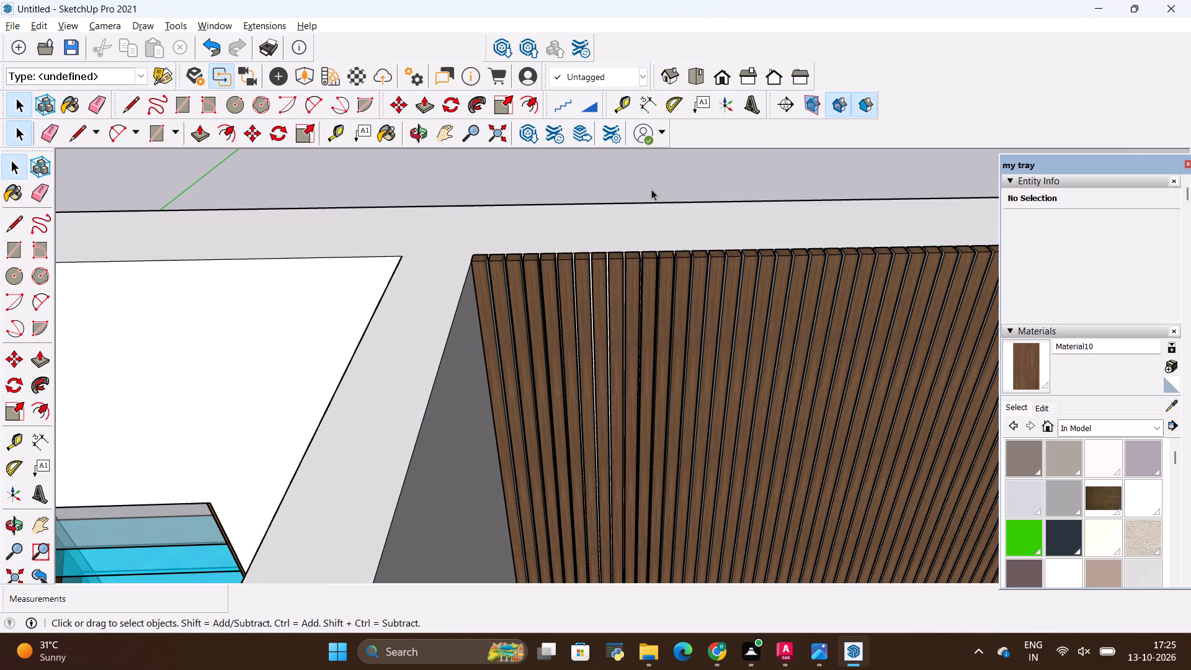
Examine the wood-textured strip panel behind the bed, both as a whole and up close along its strips.
scroll(248, 301, "down", 17)
scroll(421, 273, "down", 4)
key("space")
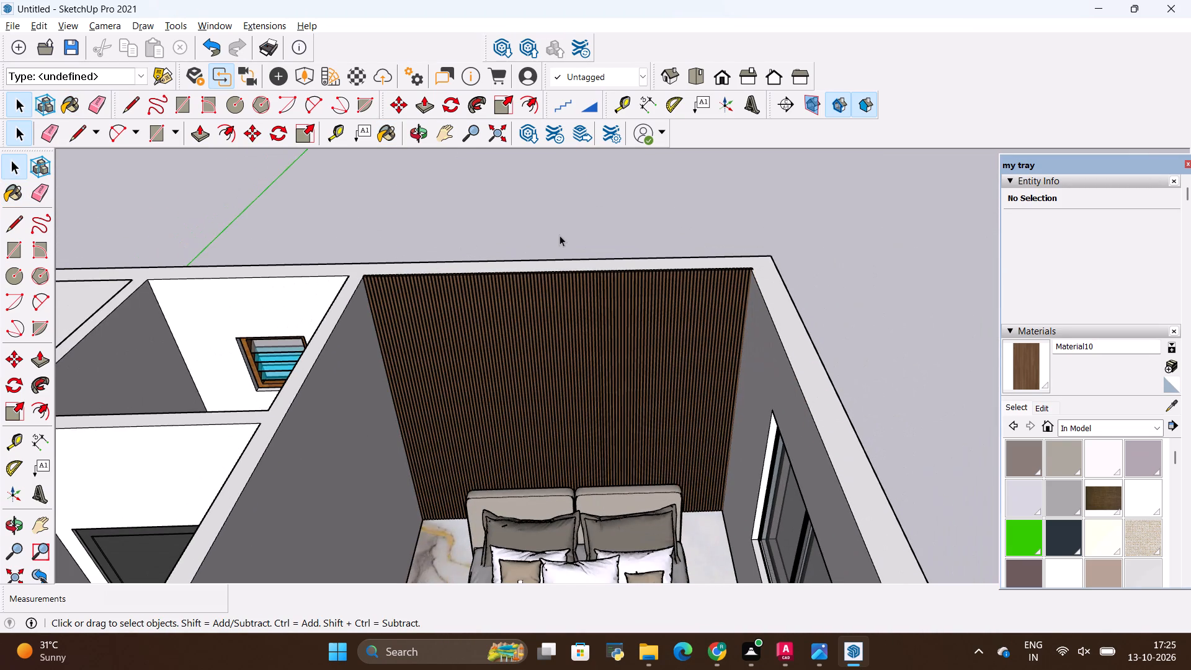
left_click(560, 235)
scroll(560, 303, "up", 8)
scroll(561, 302, "down", 8)
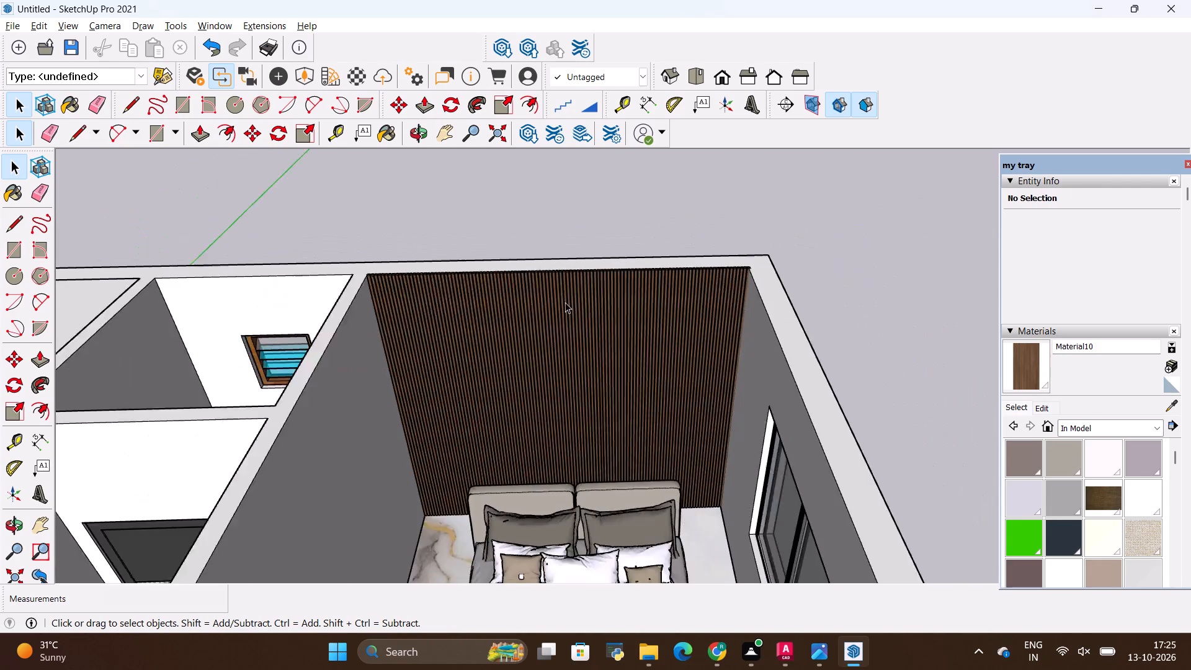
scroll(565, 302, "down", 7)
scroll(586, 322, "up", 1)
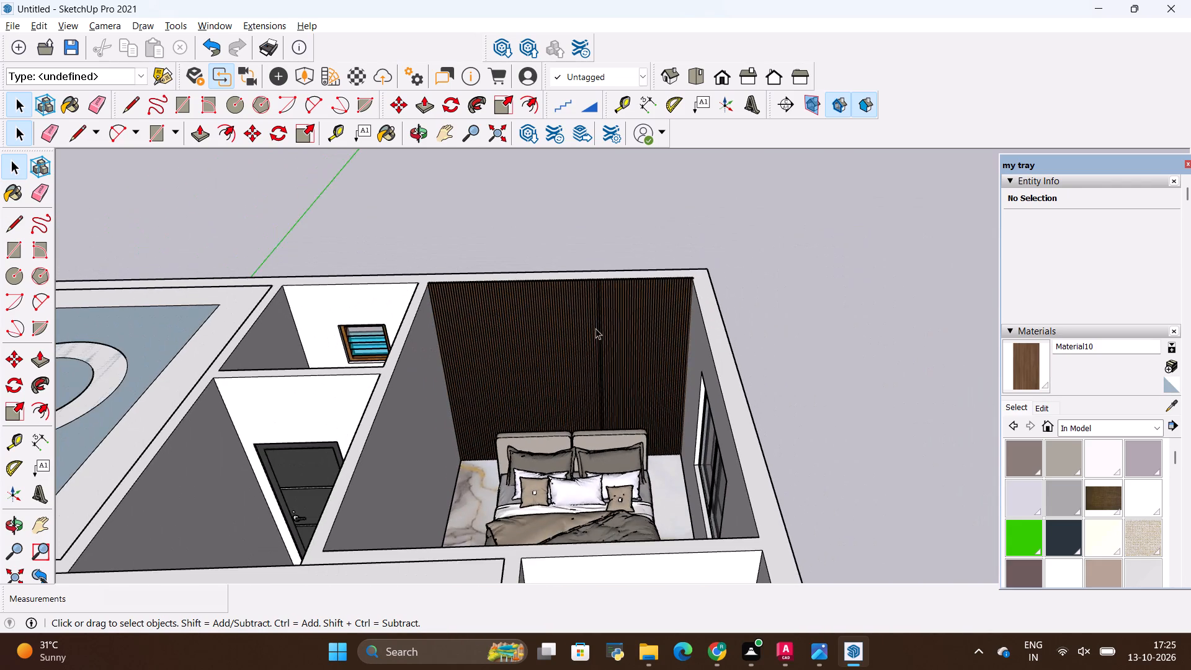
scroll(595, 328, "up", 7)
middle_click_drag(605, 330, 630, 324)
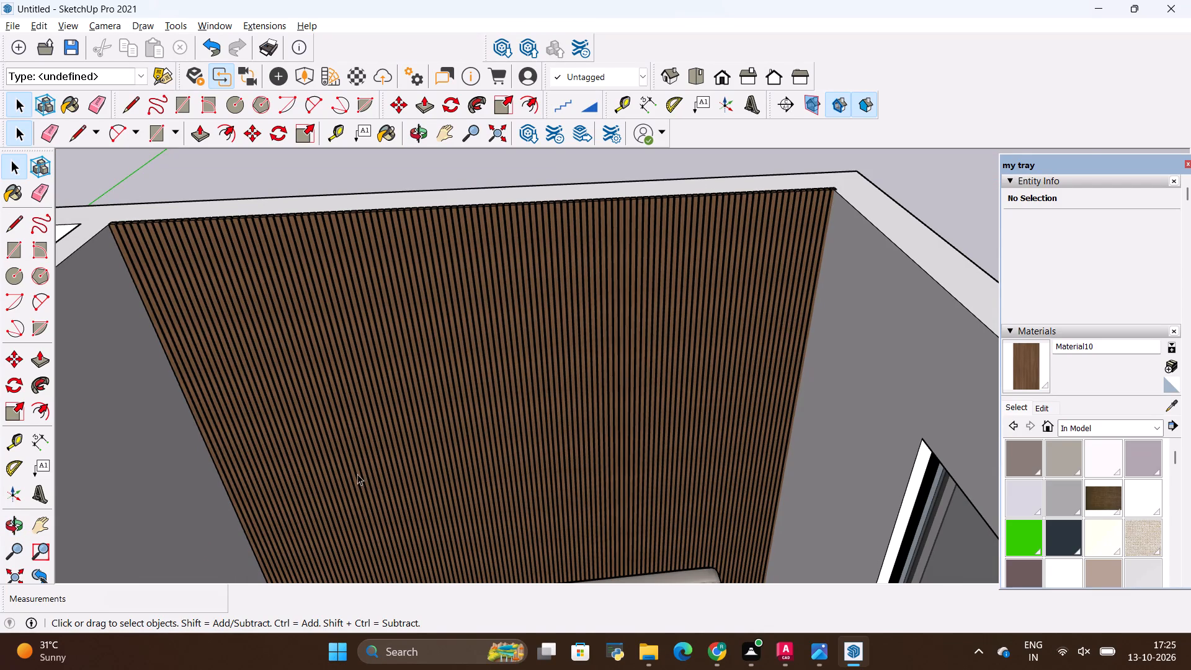
scroll(323, 474, "up", 2)
scroll(216, 485, "up", 8)
scroll(228, 455, "down", 2)
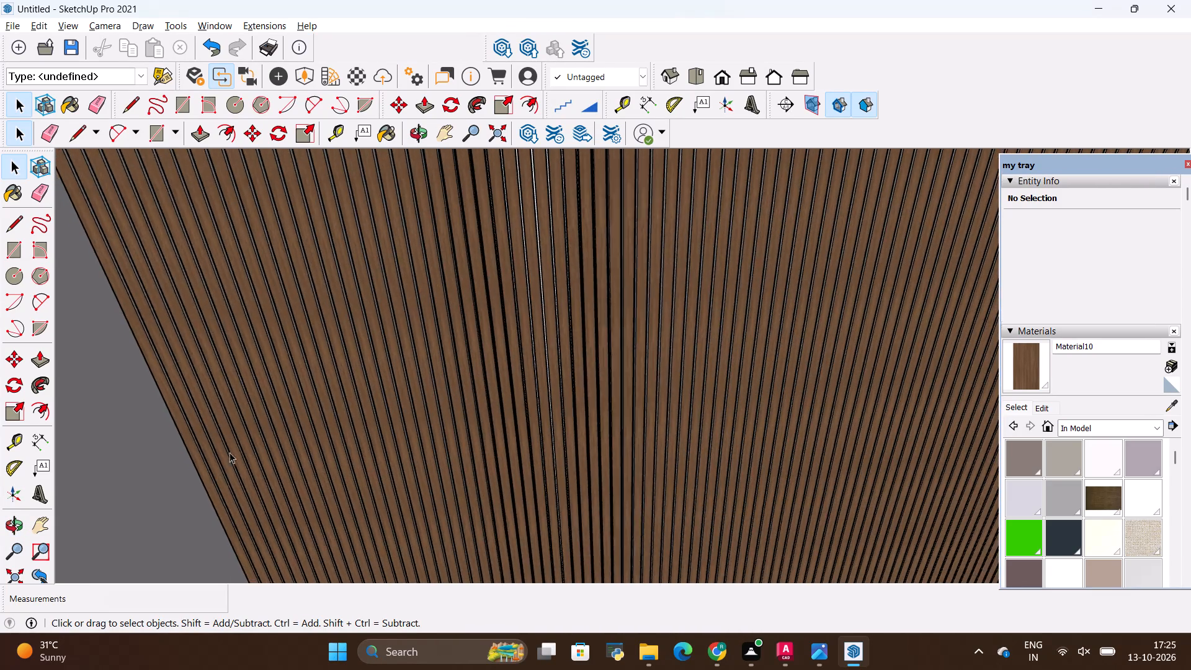
scroll(230, 452, "down", 13)
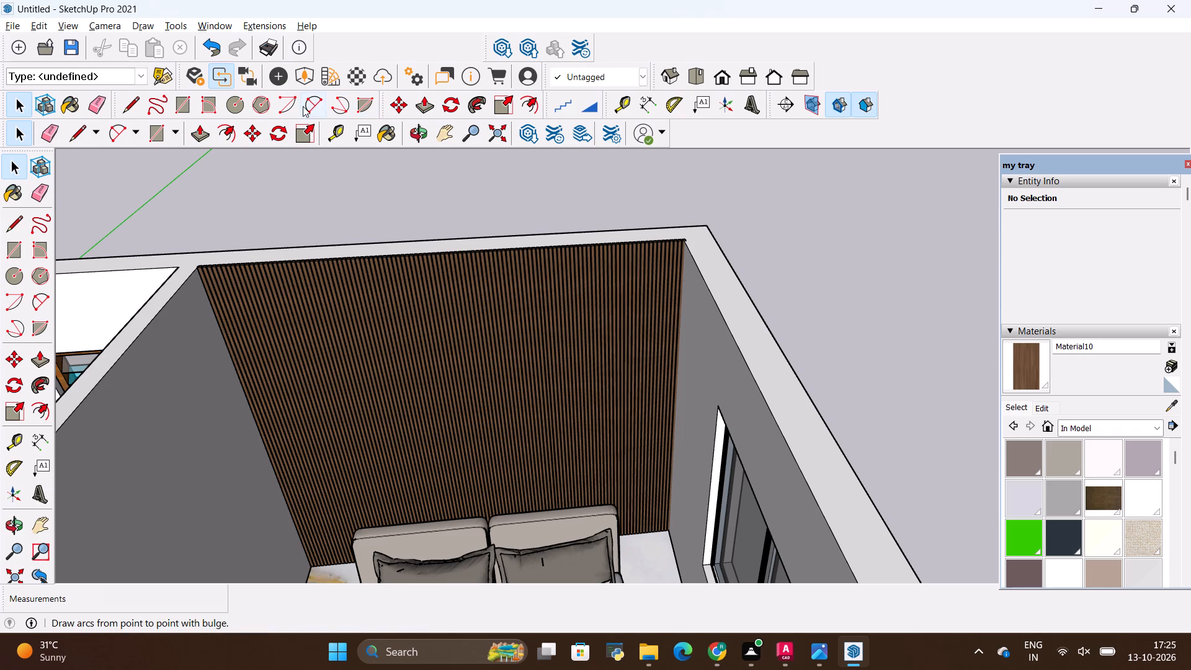
Draw an upward-bulging three-point arc of about 8 1/16" radius and 109.5° on the strip panel, starting at its side edge.
left_click(333, 108)
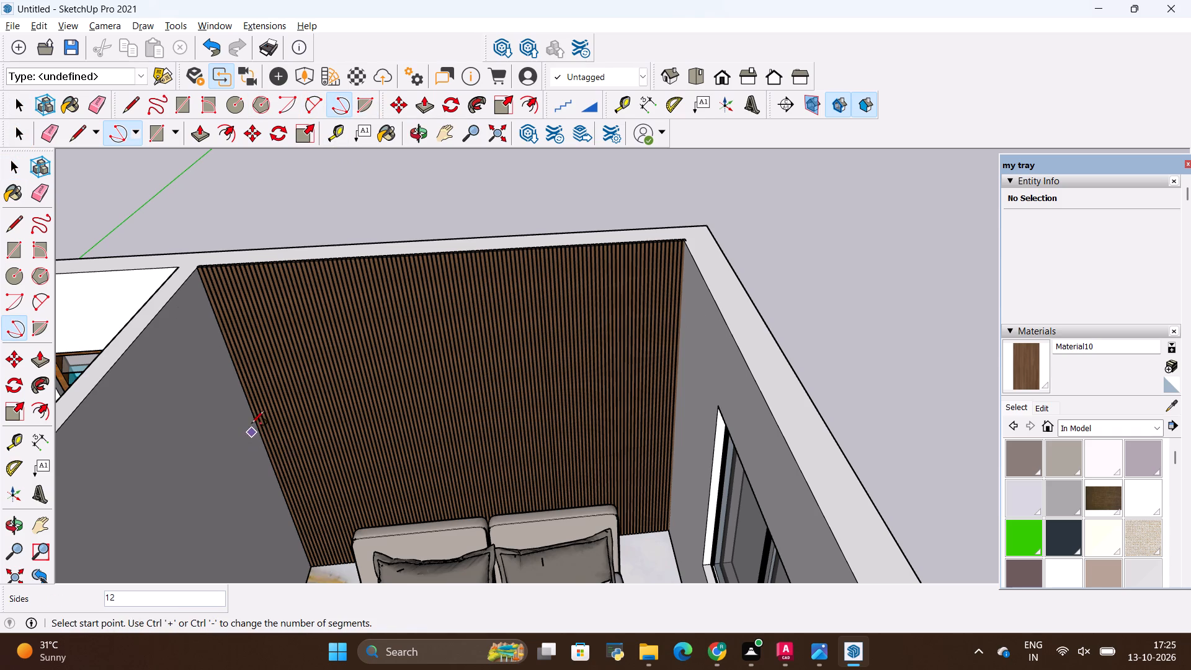
scroll(250, 411, "up", 20)
scroll(250, 411, "up", 1)
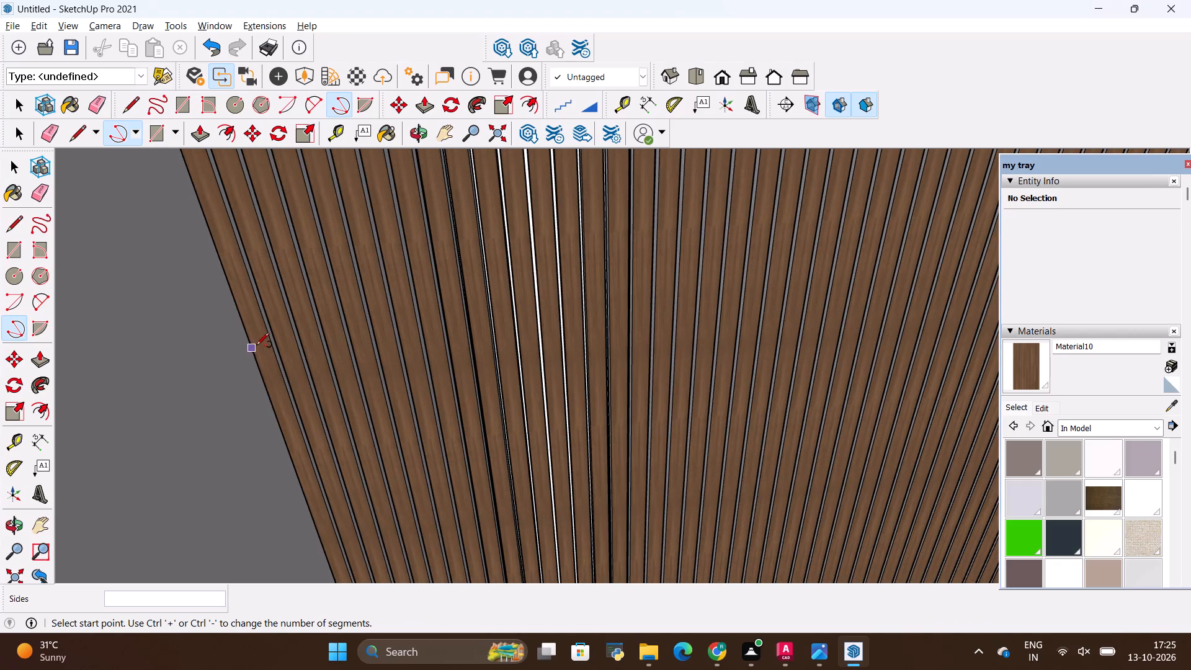
left_click(239, 316)
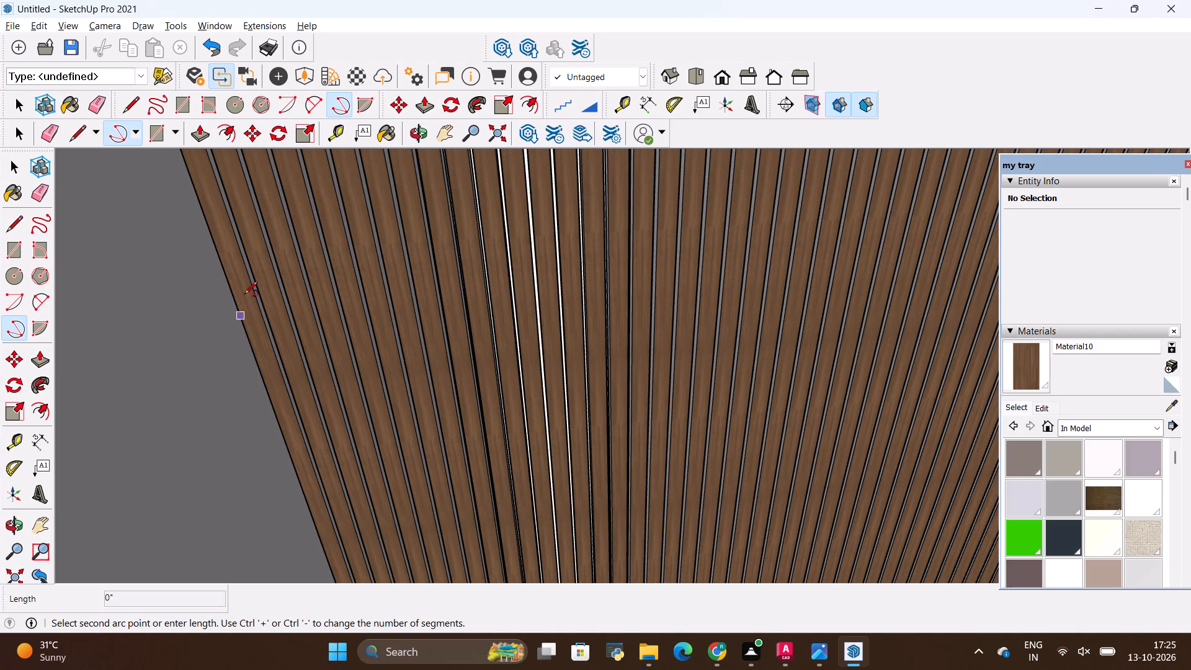
left_click(377, 199)
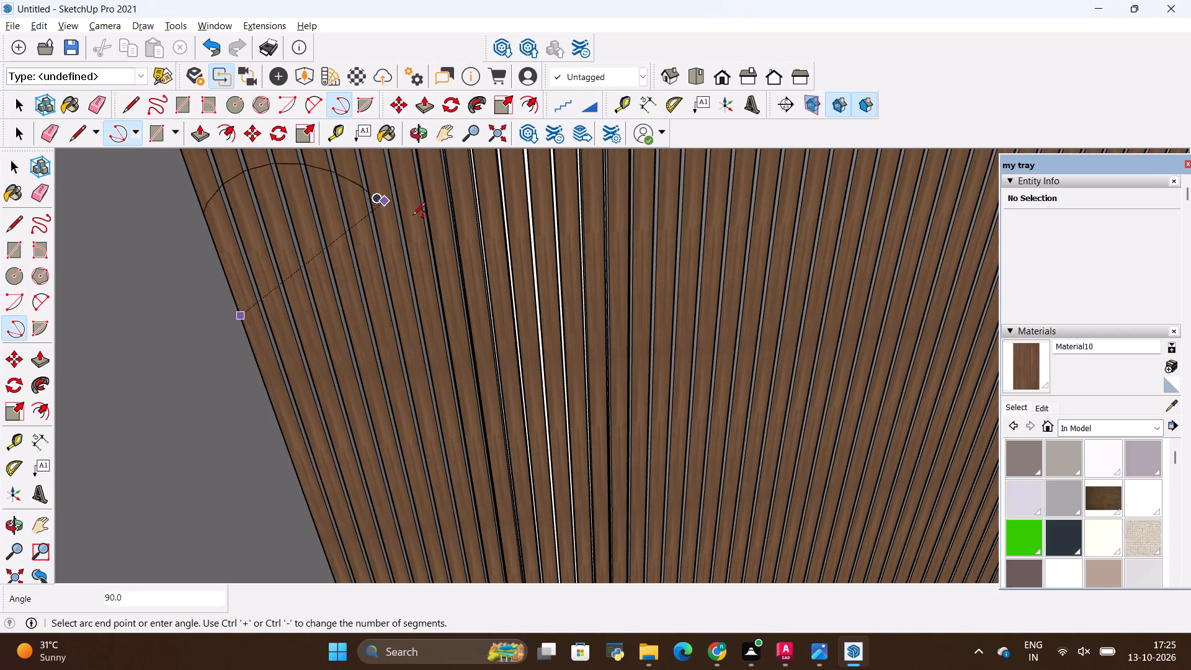
left_click(494, 228)
scroll(452, 352, "down", 5)
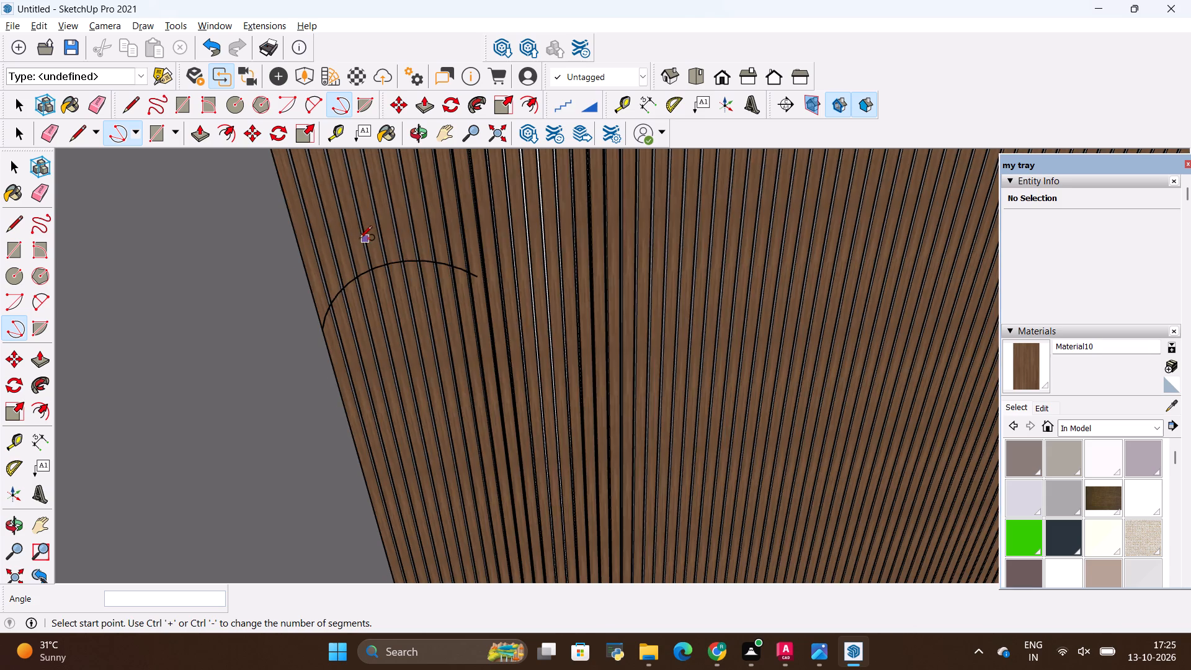
scroll(359, 239, "up", 14)
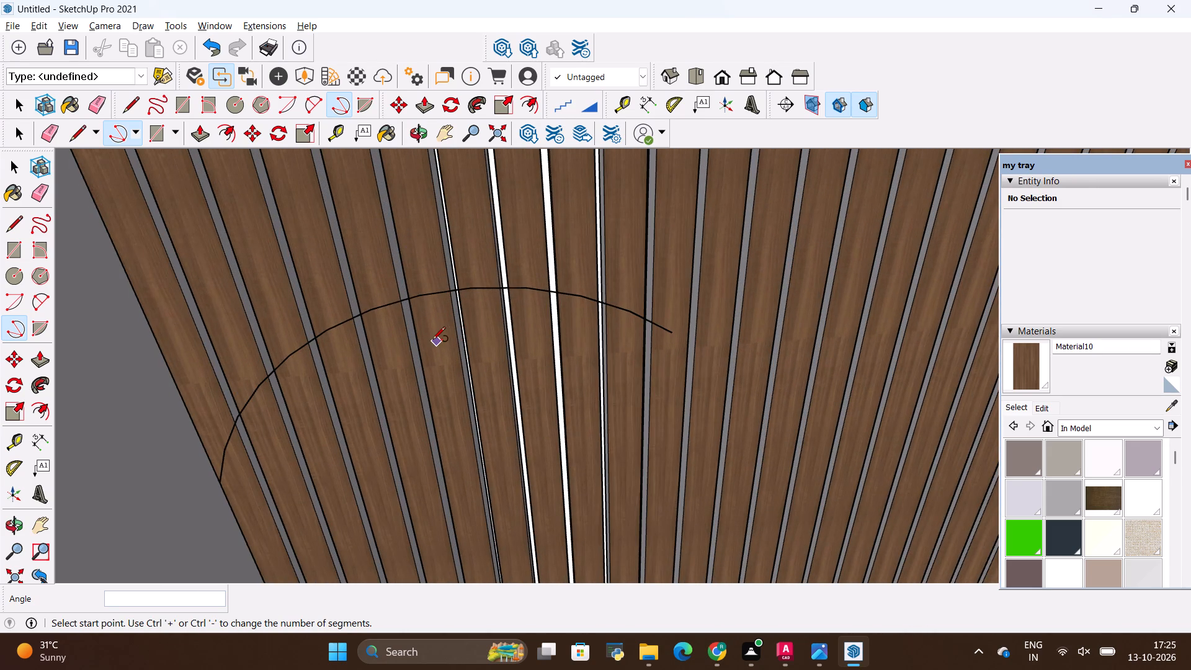
scroll(407, 328, "down", 5)
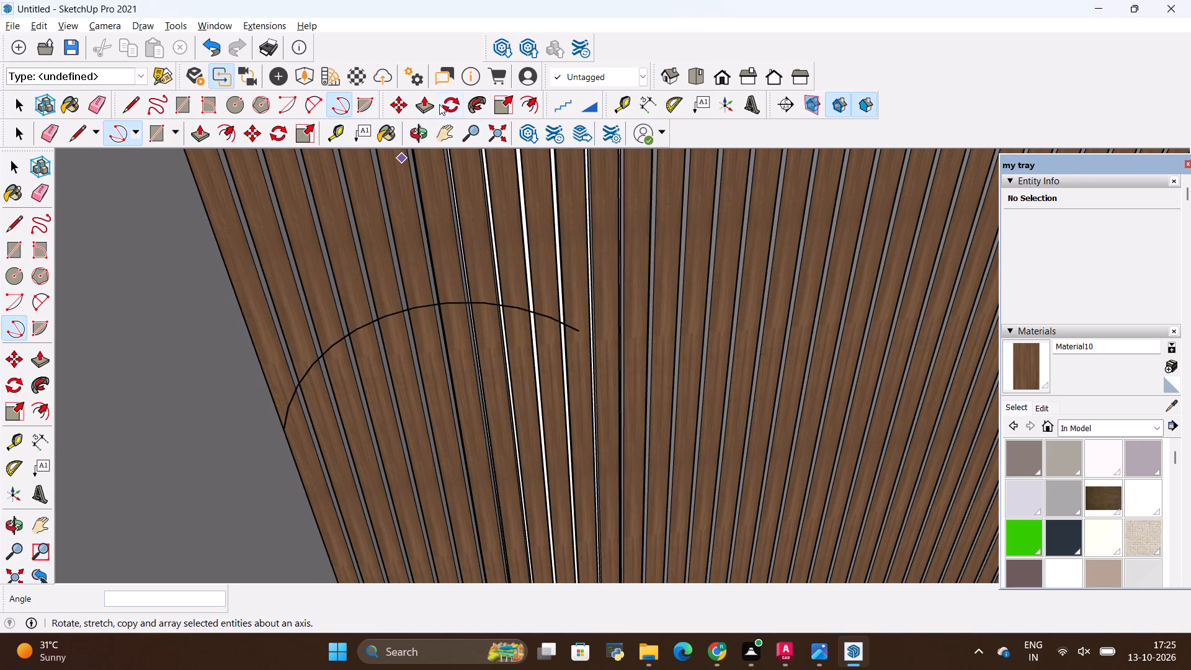
Continue the curve from the first arc's end with a downward-bulging three-point arc of about 8 3/4" radius and 107.5°.
left_click(344, 104)
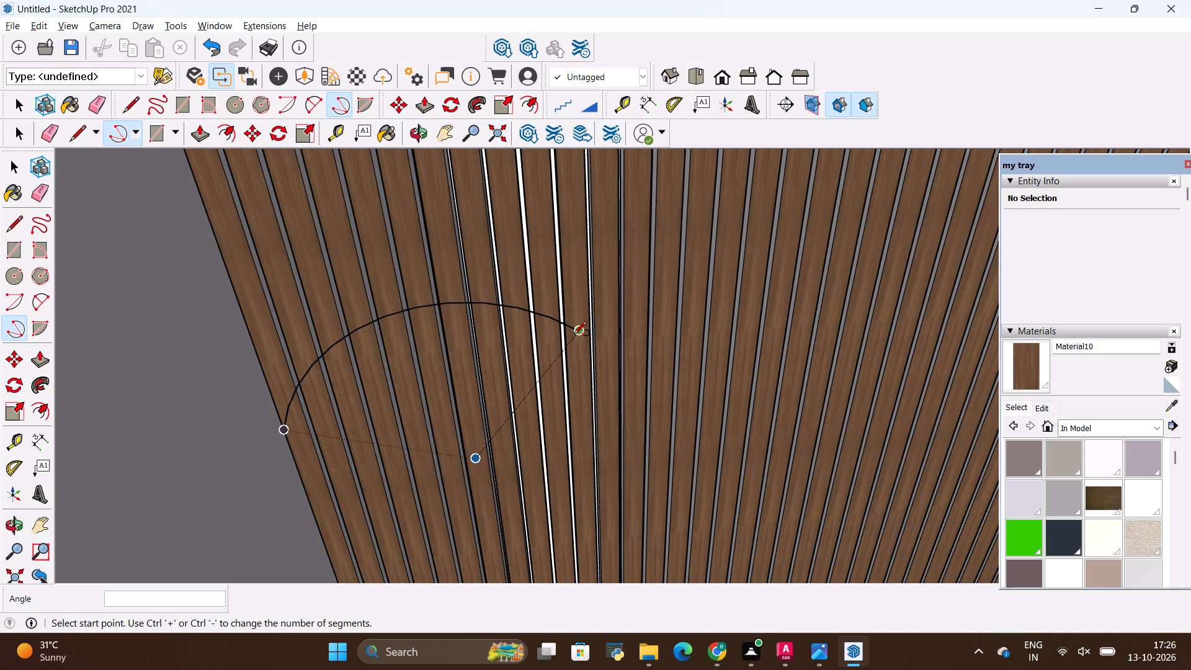
scroll(574, 335, "up", 12)
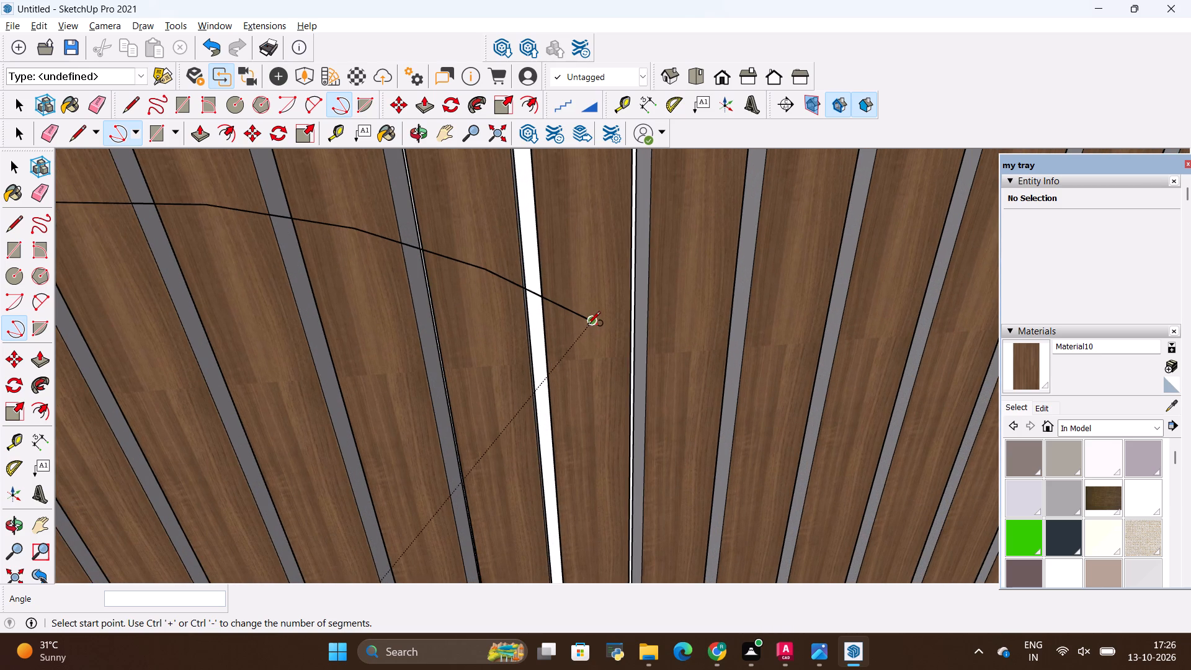
left_click(587, 325)
scroll(551, 332, "down", 11)
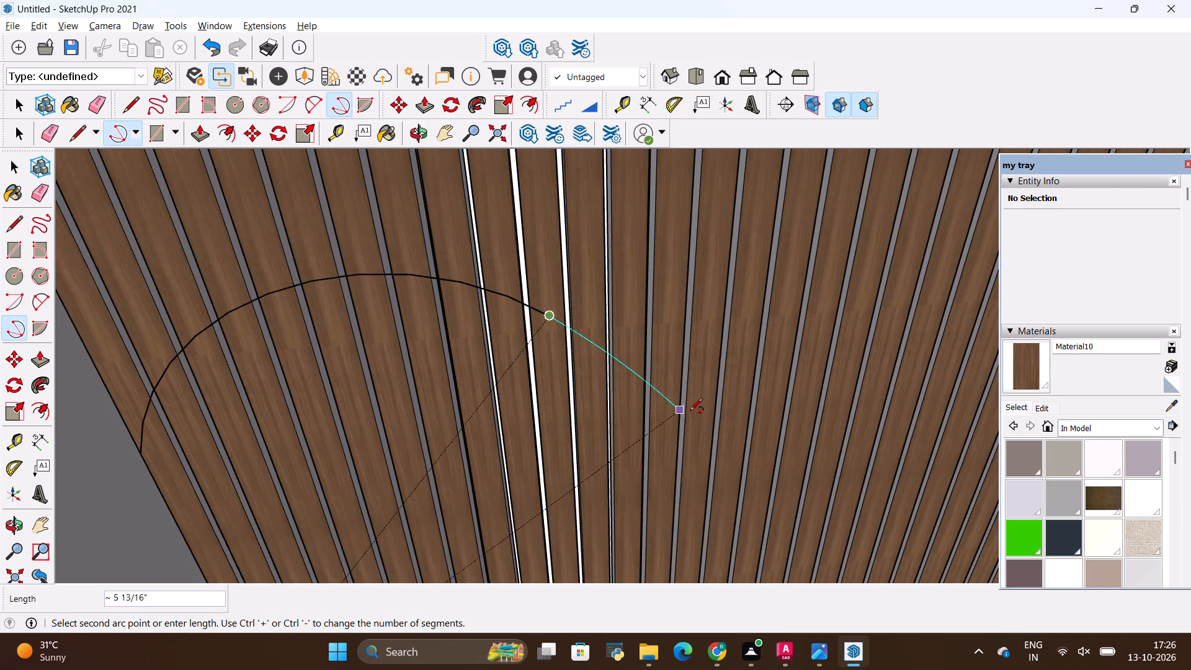
left_click(714, 396)
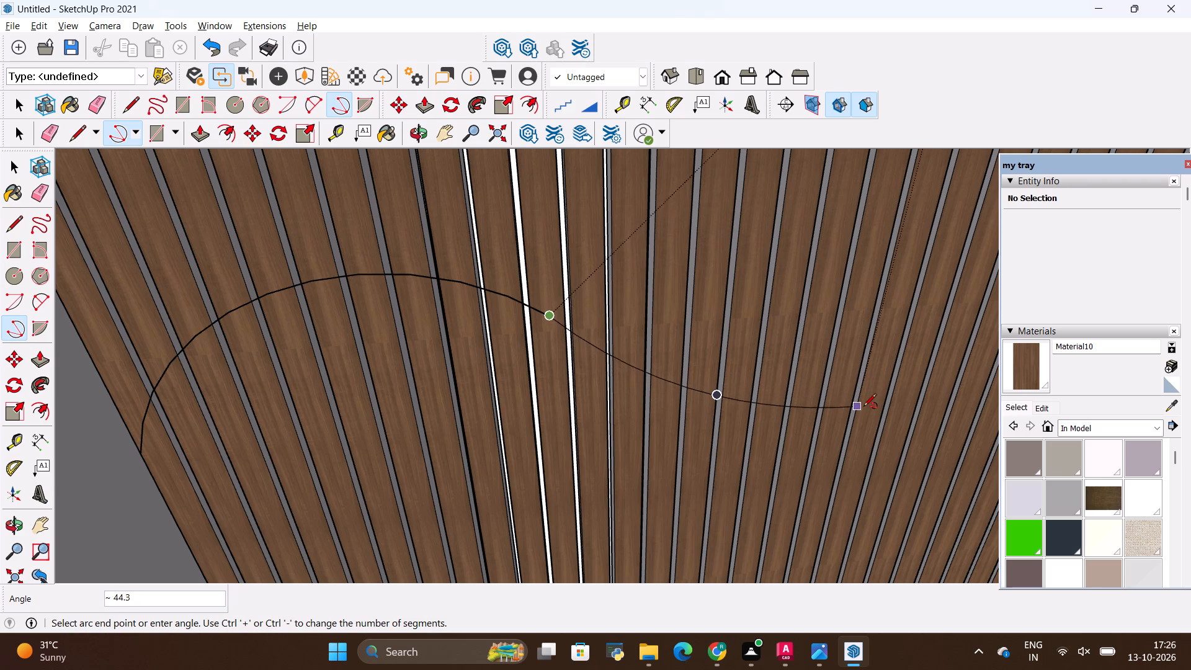
scroll(859, 396, "down", 9)
scroll(813, 373, "down", 15)
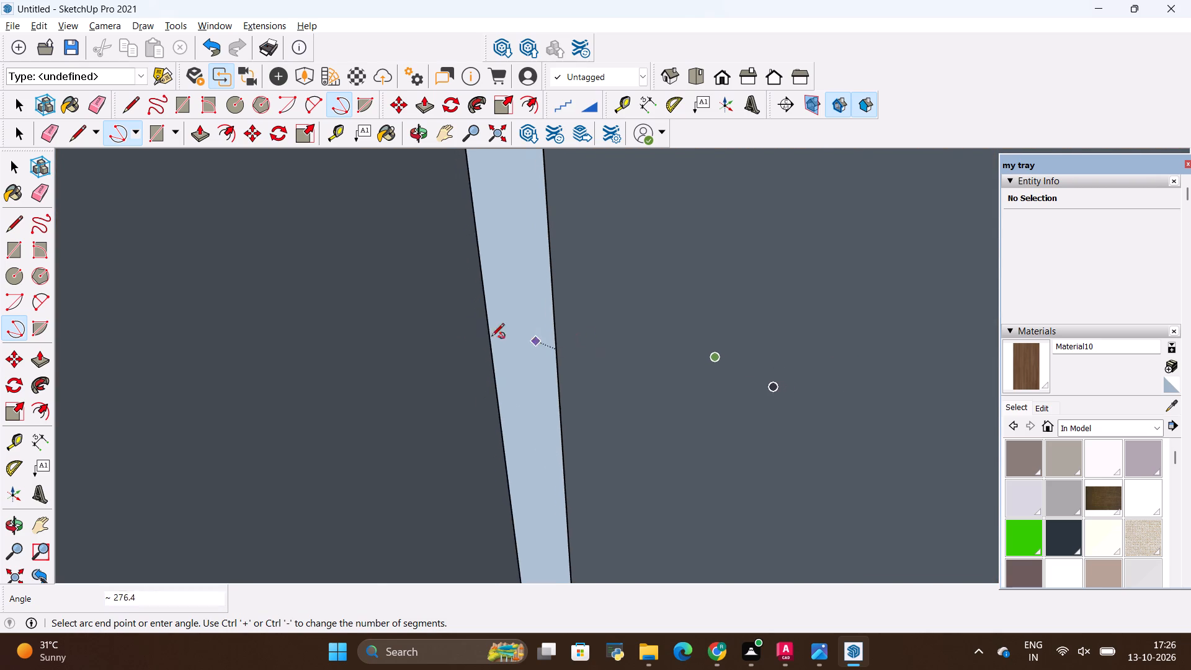
scroll(489, 337, "down", 20)
scroll(489, 337, "down", 14)
scroll(359, 325, "up", 1)
scroll(359, 325, "down", 3)
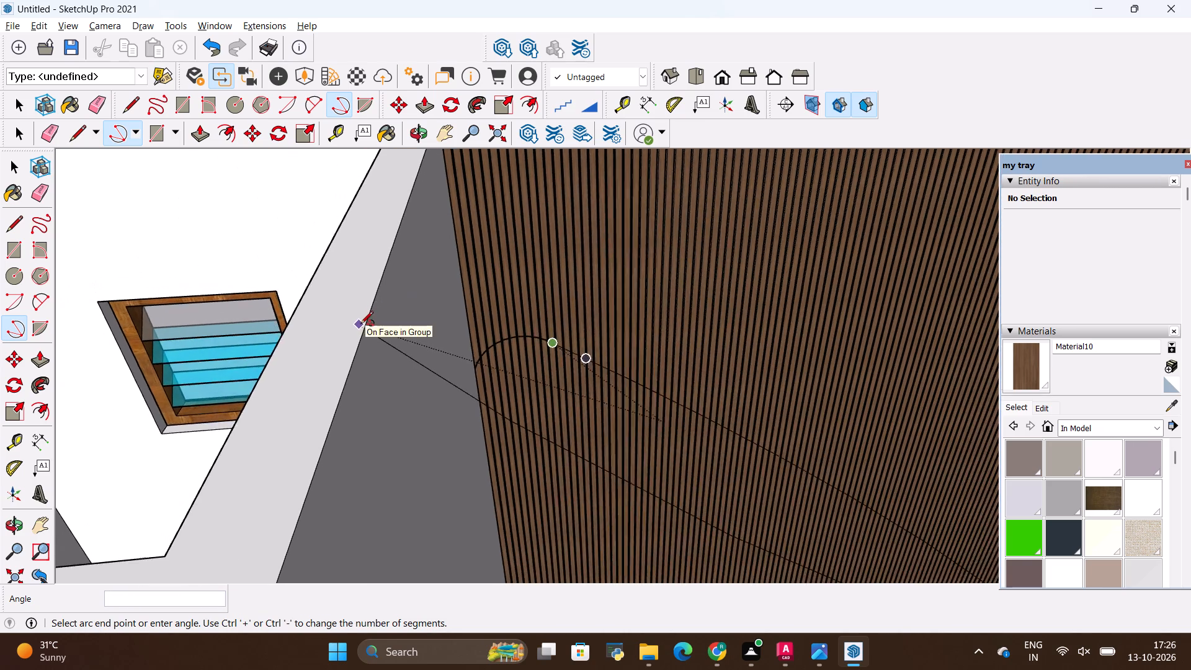
scroll(359, 325, "down", 5)
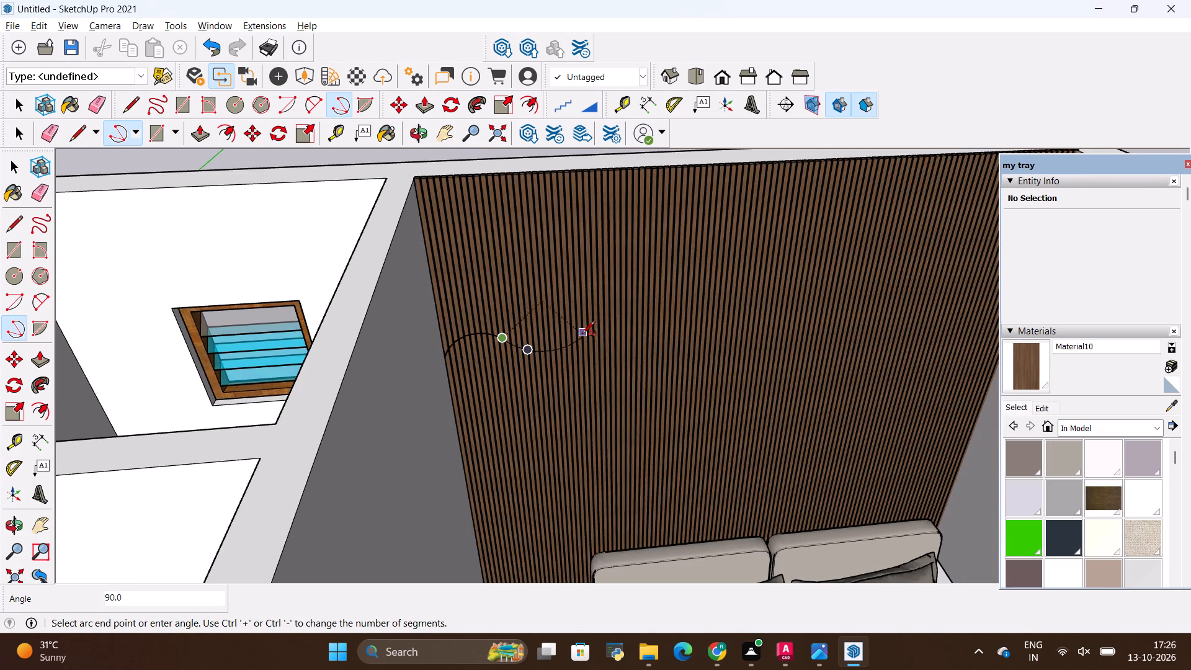
scroll(580, 335, "up", 6)
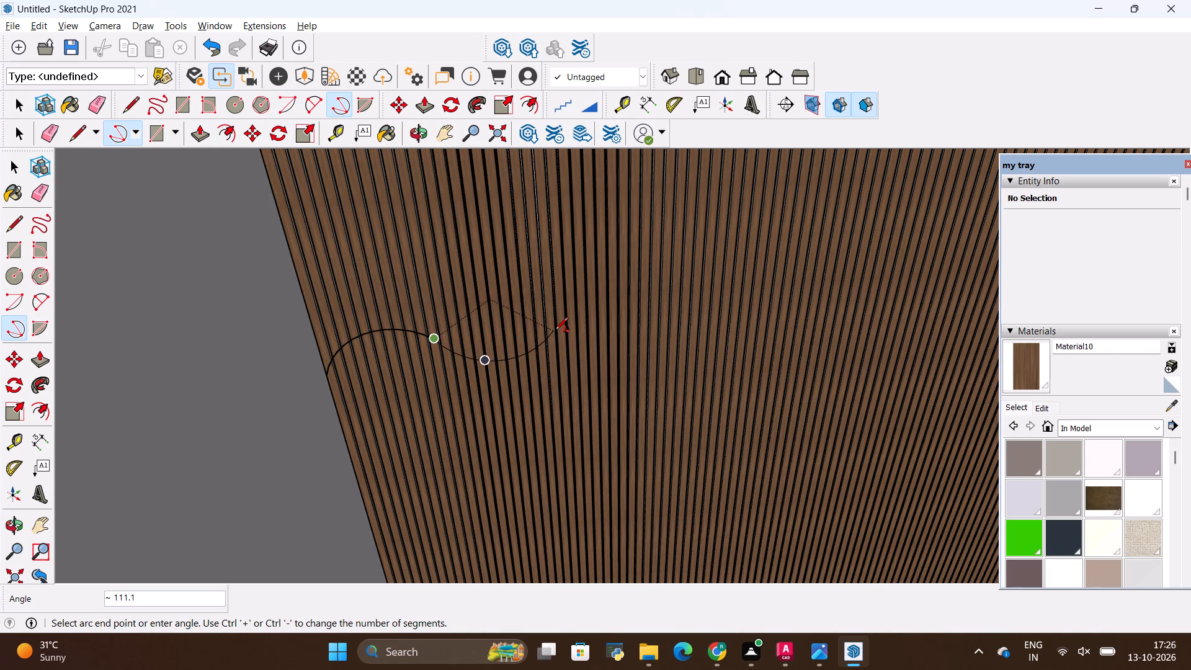
left_click(560, 331)
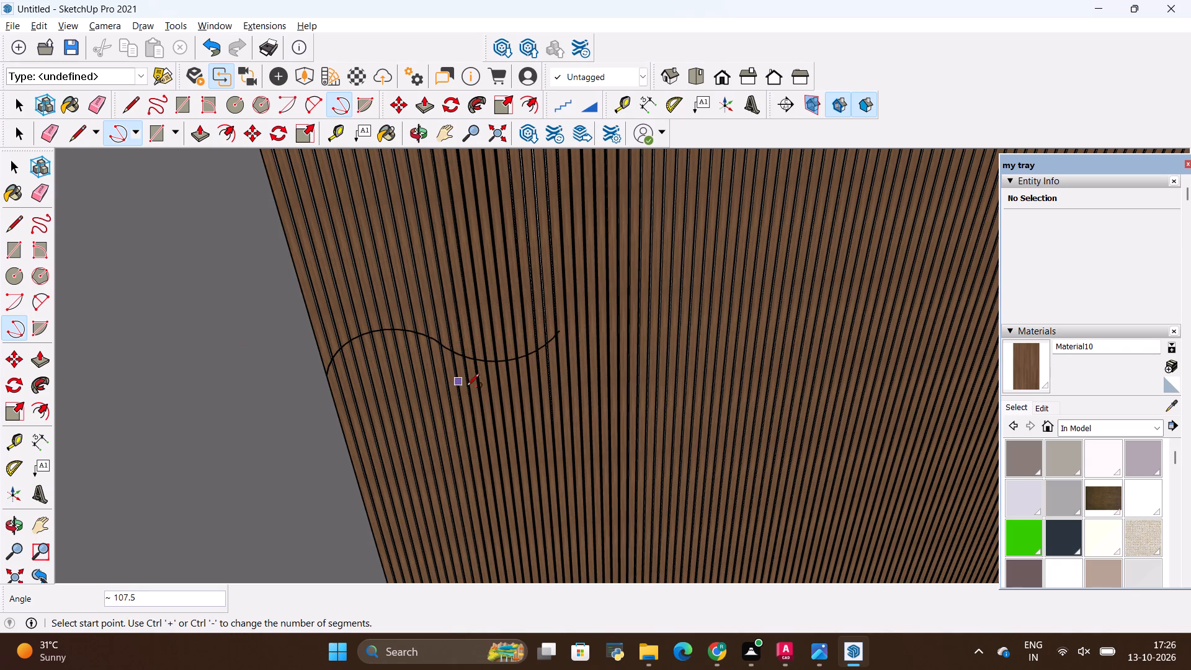
Set the second, downward-bulging arc to 120 segments.
scroll(536, 410, "up", 6)
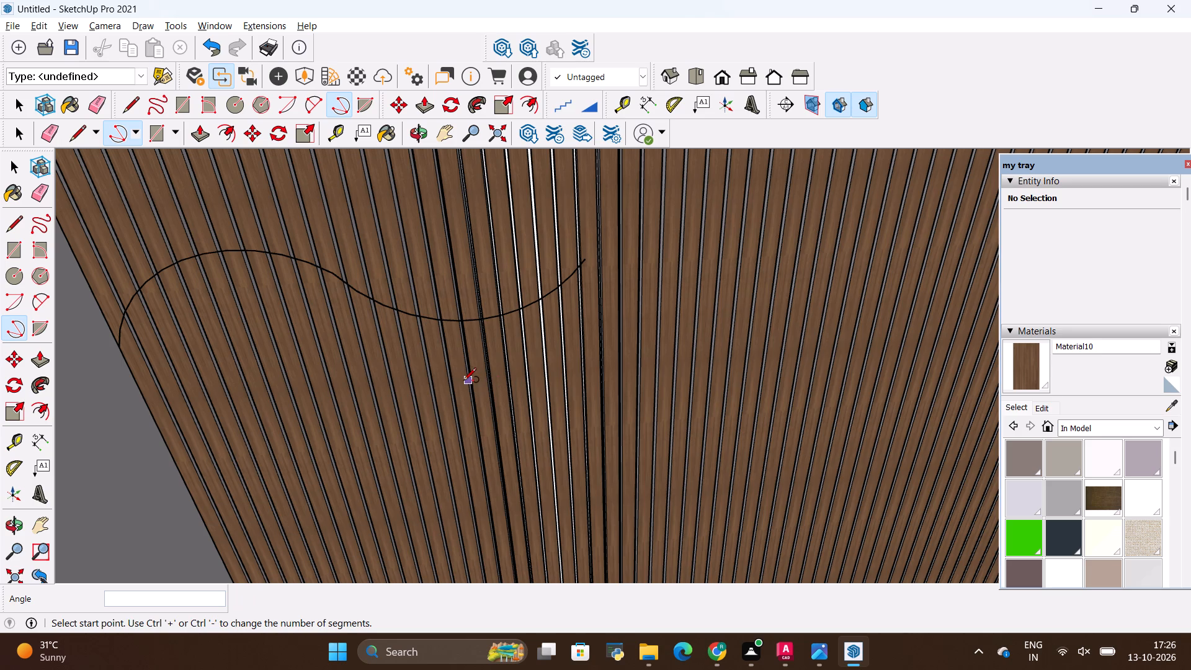
scroll(399, 365, "up", 6)
scroll(471, 371, "down", 9)
key("space")
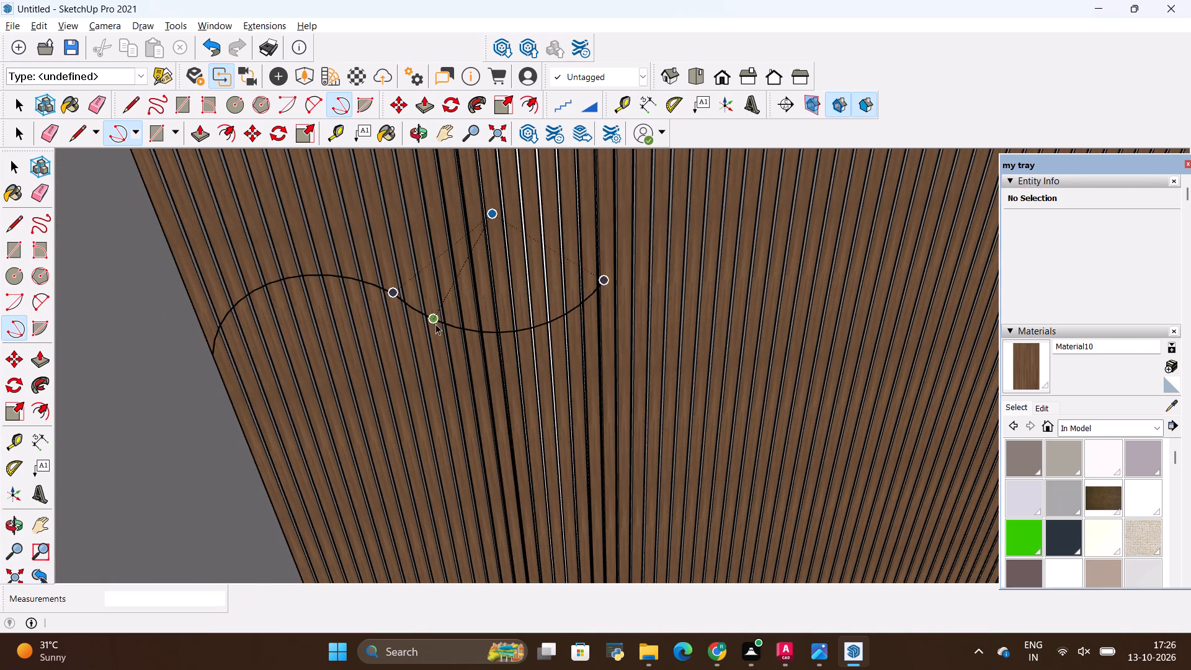
scroll(435, 324, "up", 2)
left_click(442, 324)
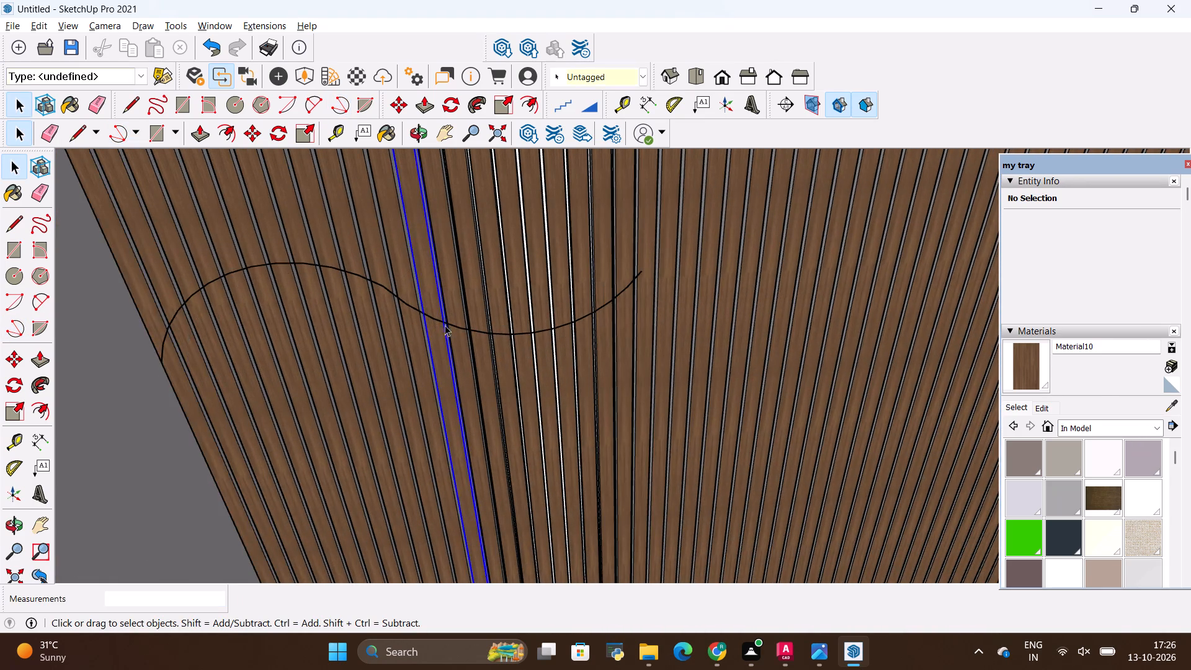
left_click(457, 326)
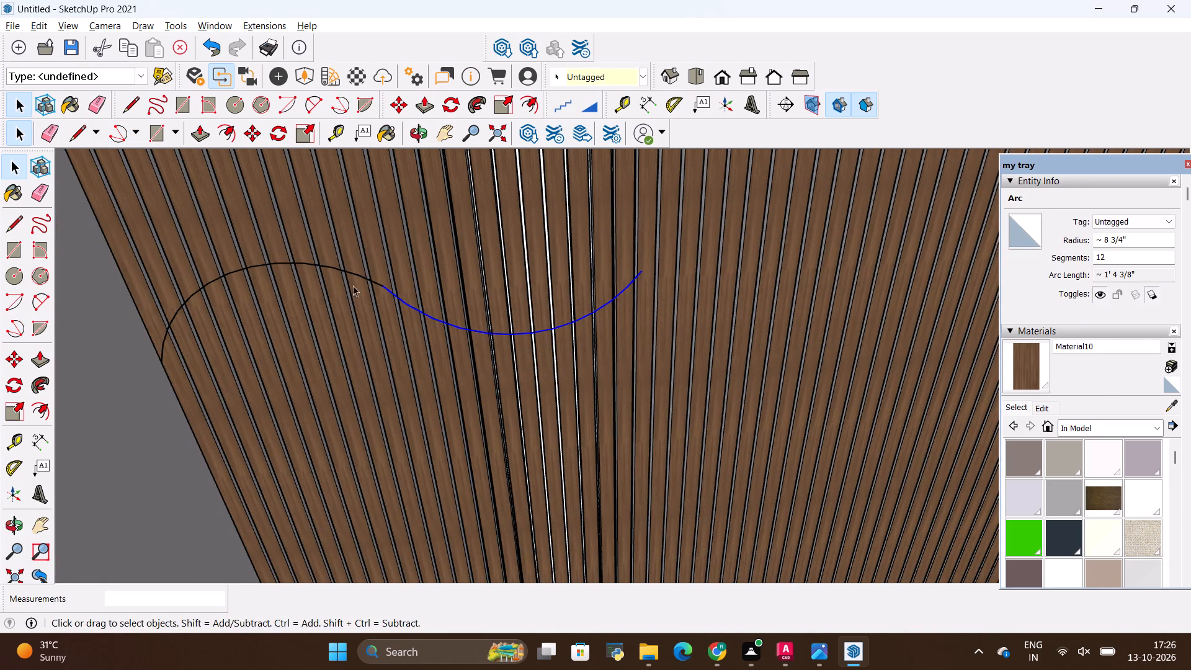
left_click(1112, 262)
key("0")
key("Return")
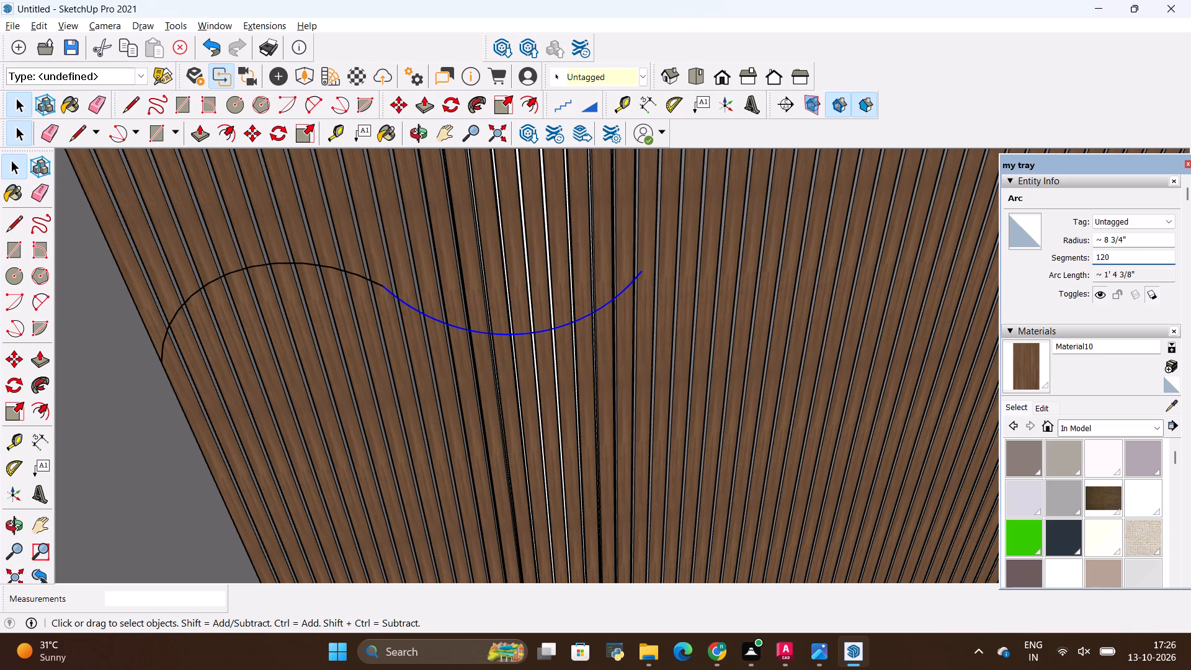
Set the first, upward-bulging arc to 120 segments.
scroll(853, 260, "up", 3)
scroll(225, 293, "up", 2)
scroll(541, 309, "down", 4)
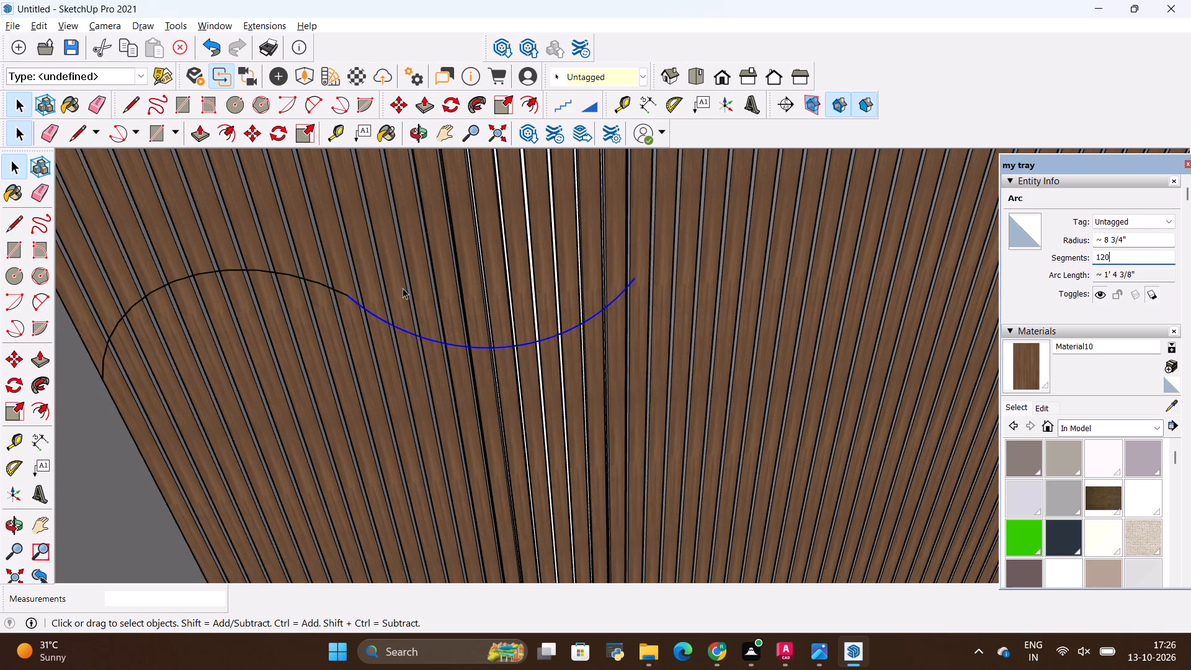
scroll(332, 284, "up", 2)
left_click(323, 285)
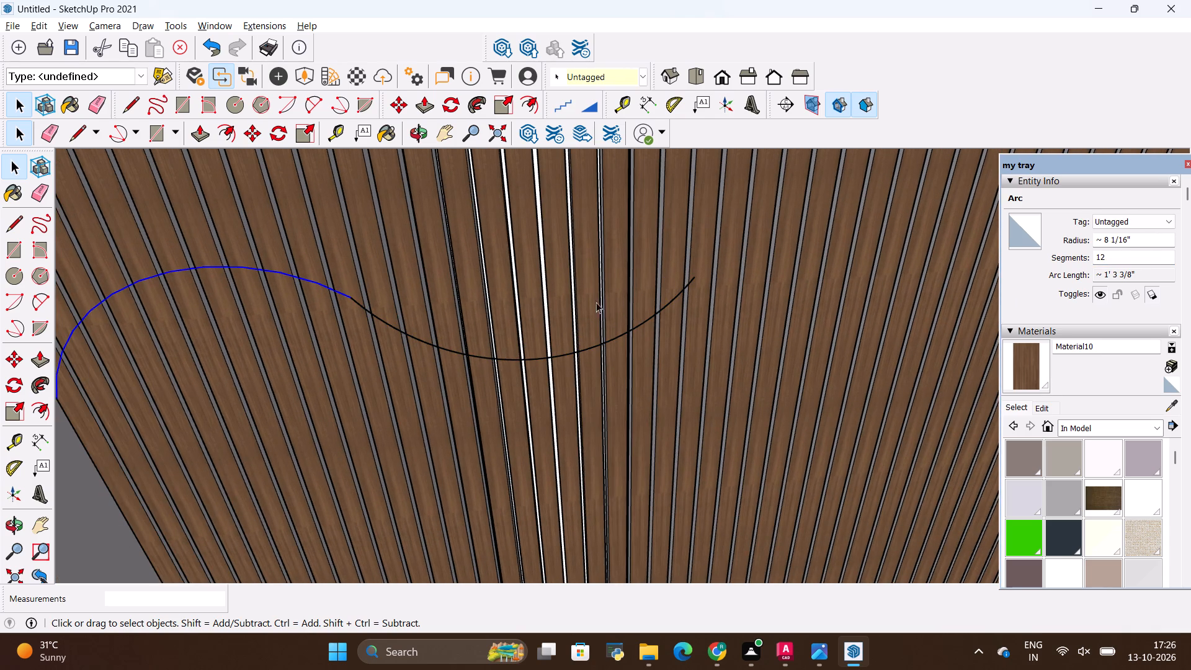
left_click(1126, 261)
key("0")
key("Return")
key("space")
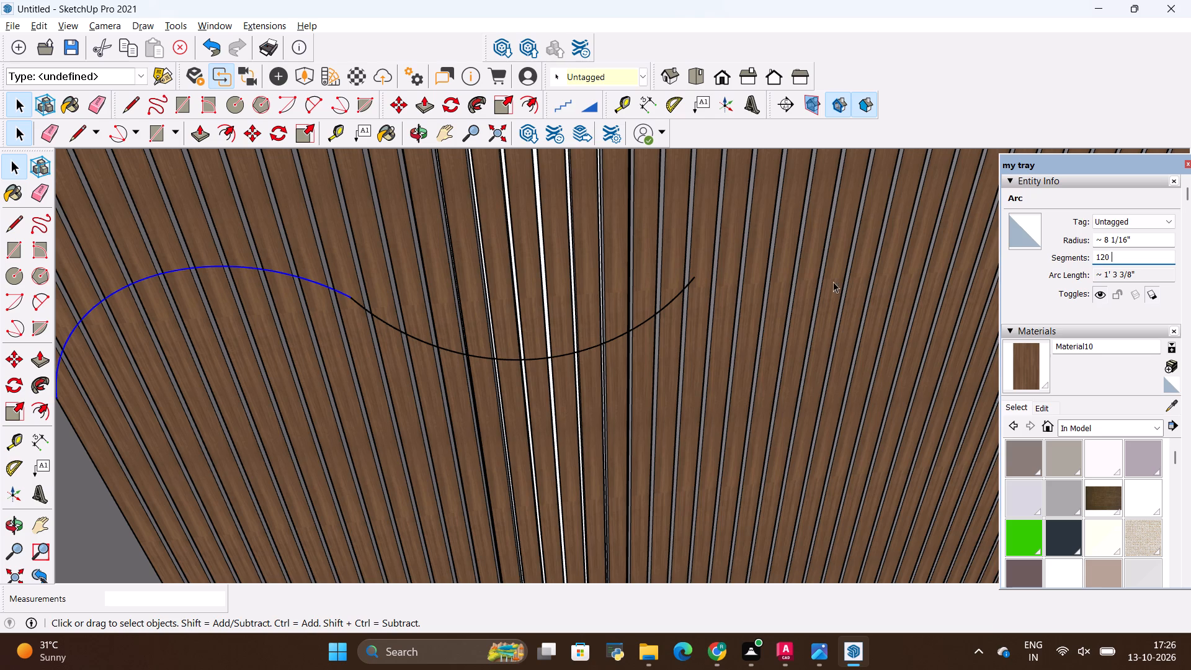
Copy both arcs together about 2' 2 15/16" along the strip panel, from the wave's starting point to its free end.
left_click(441, 290)
scroll(317, 294, "up", 10)
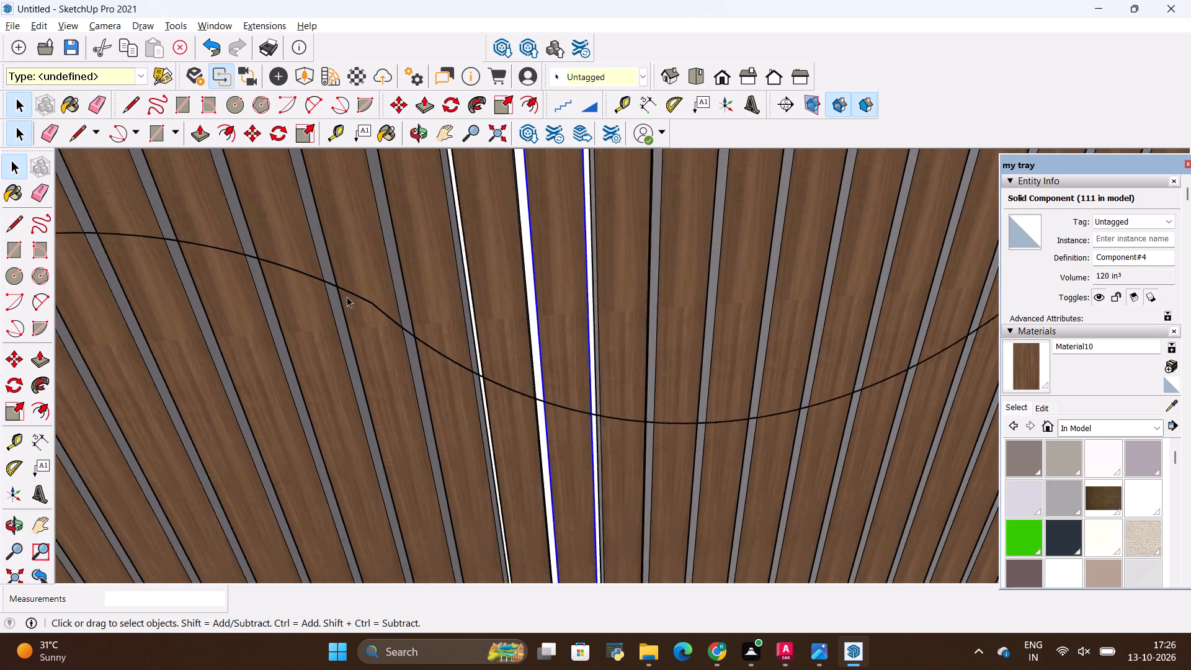
scroll(347, 297, "up", 2)
left_click(362, 296)
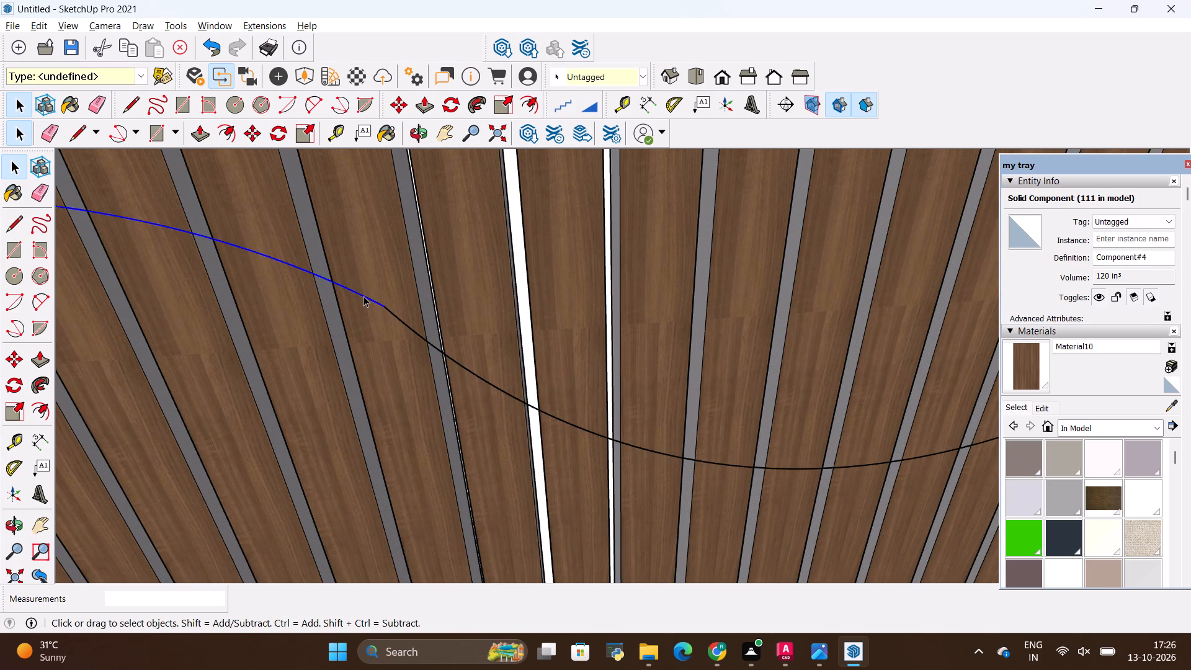
left_click(393, 311)
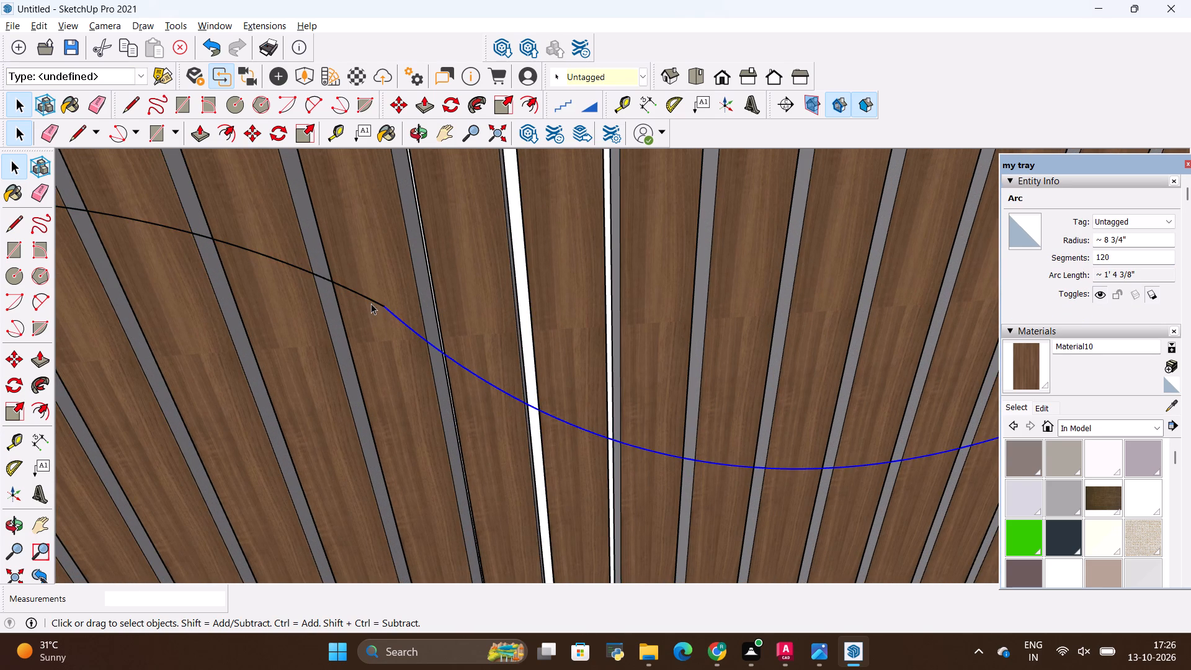
left_click(370, 303, "ctrl")
left_click(370, 301)
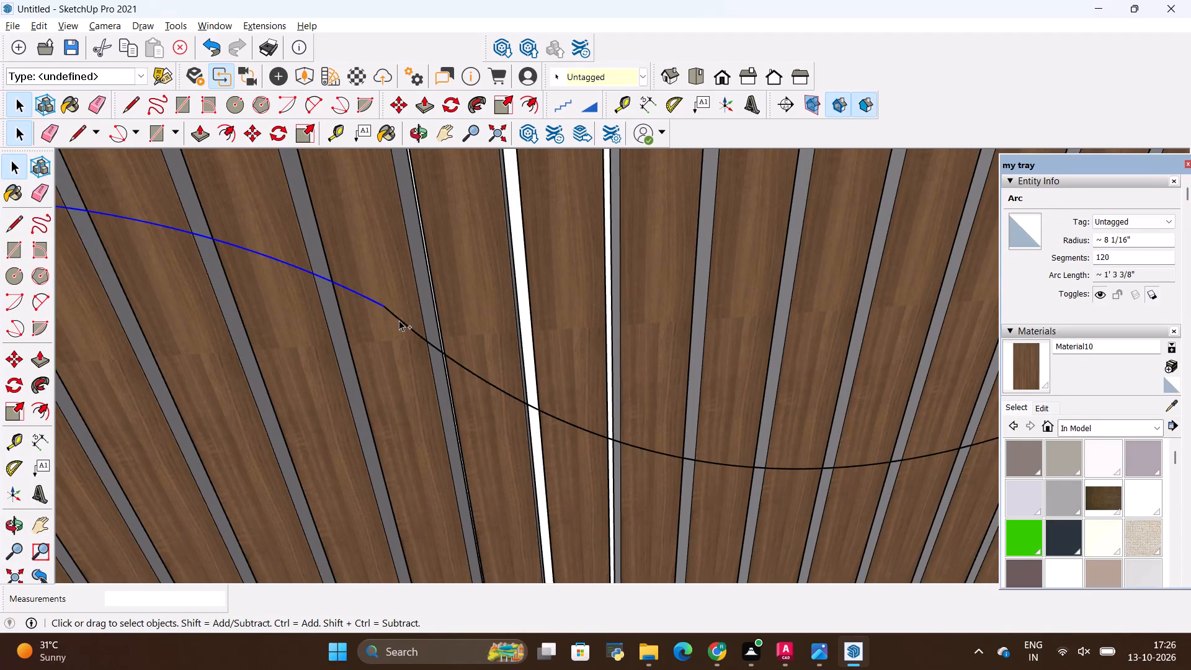
left_click(402, 320, "ctrl")
scroll(381, 333, "down", 13)
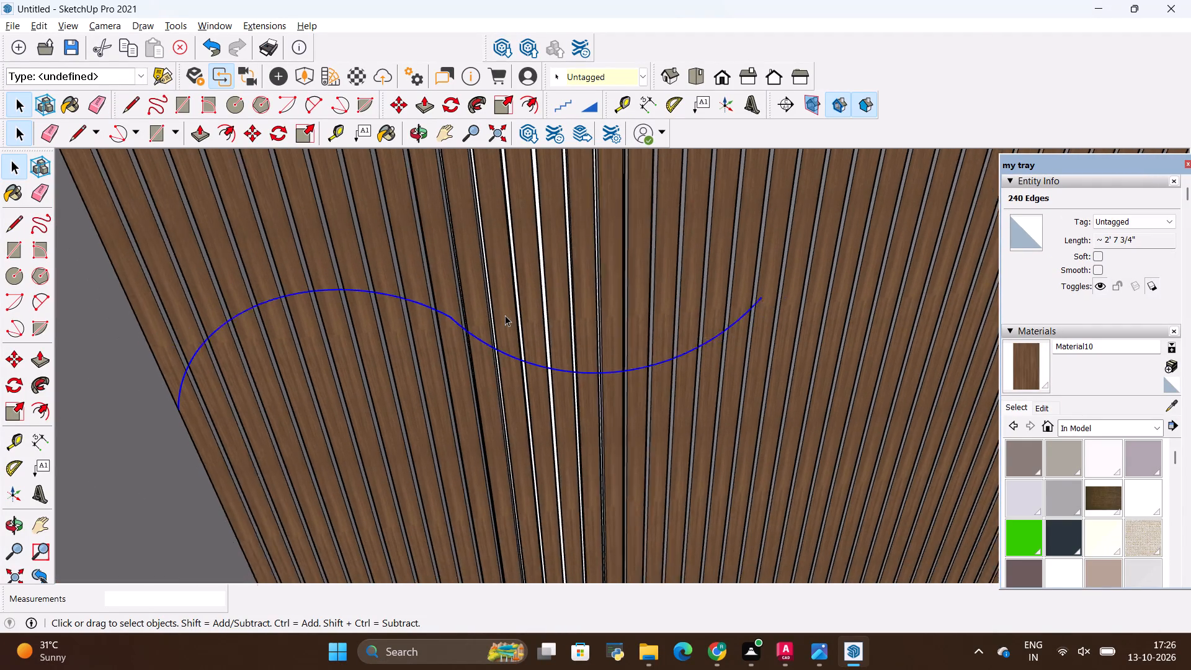
scroll(505, 315, "down", 2)
key("m")
scroll(201, 417, "up", 2)
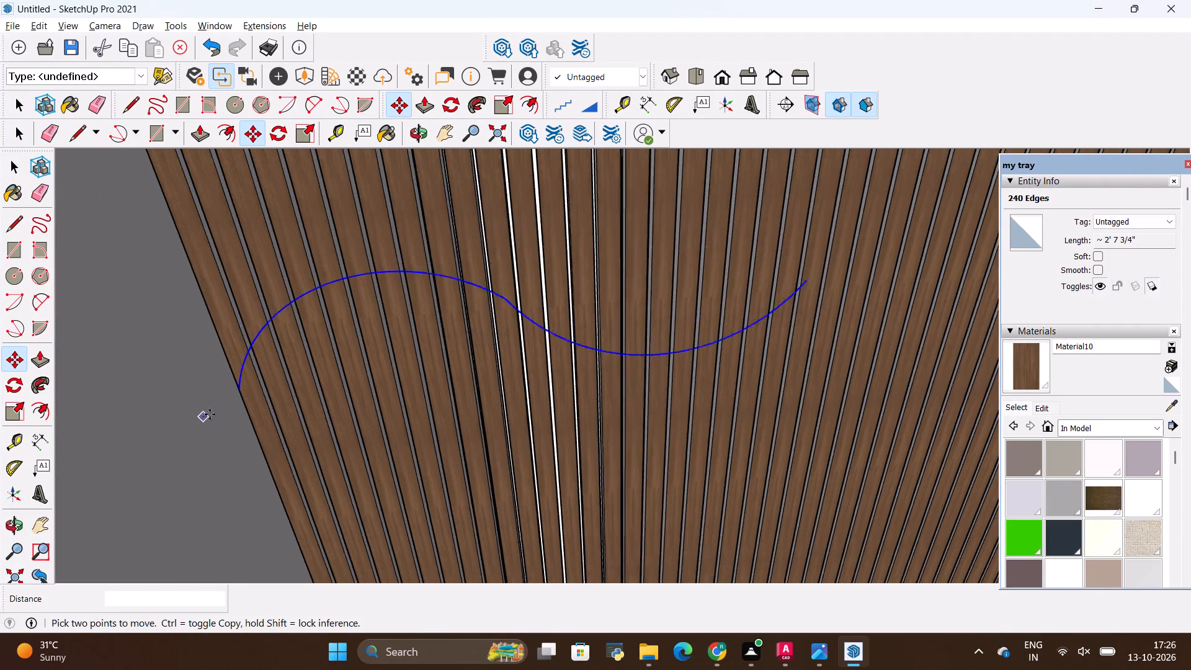
scroll(210, 414, "up", 1)
left_click(243, 387, "ctrl")
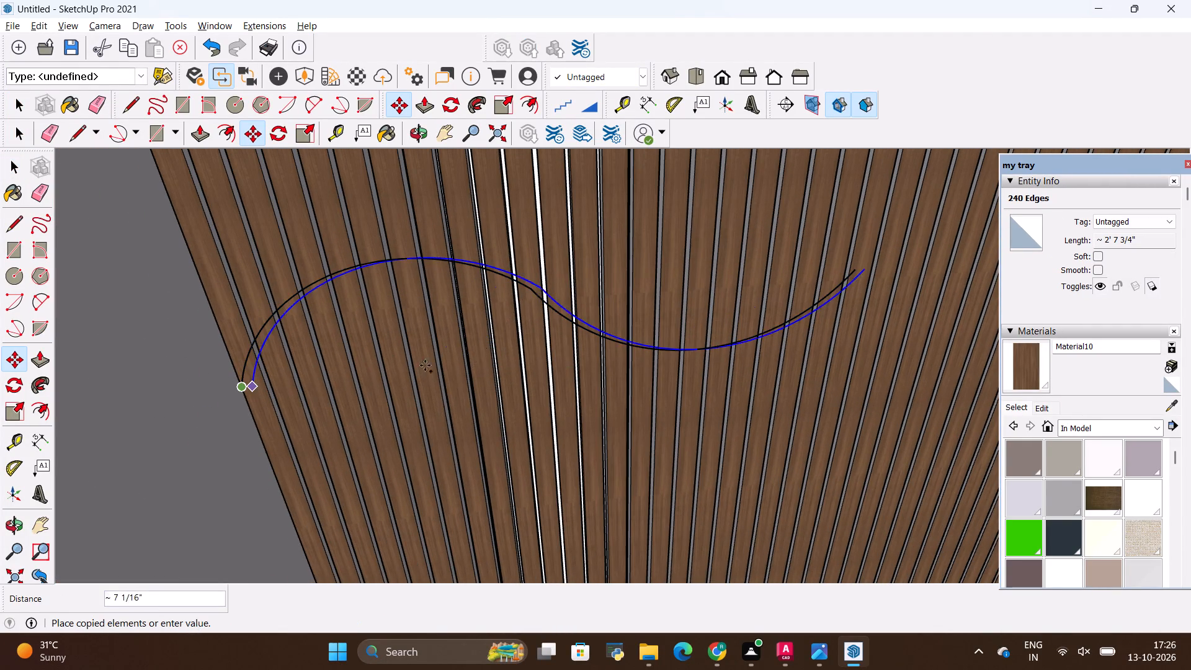
scroll(349, 359, "down", 5)
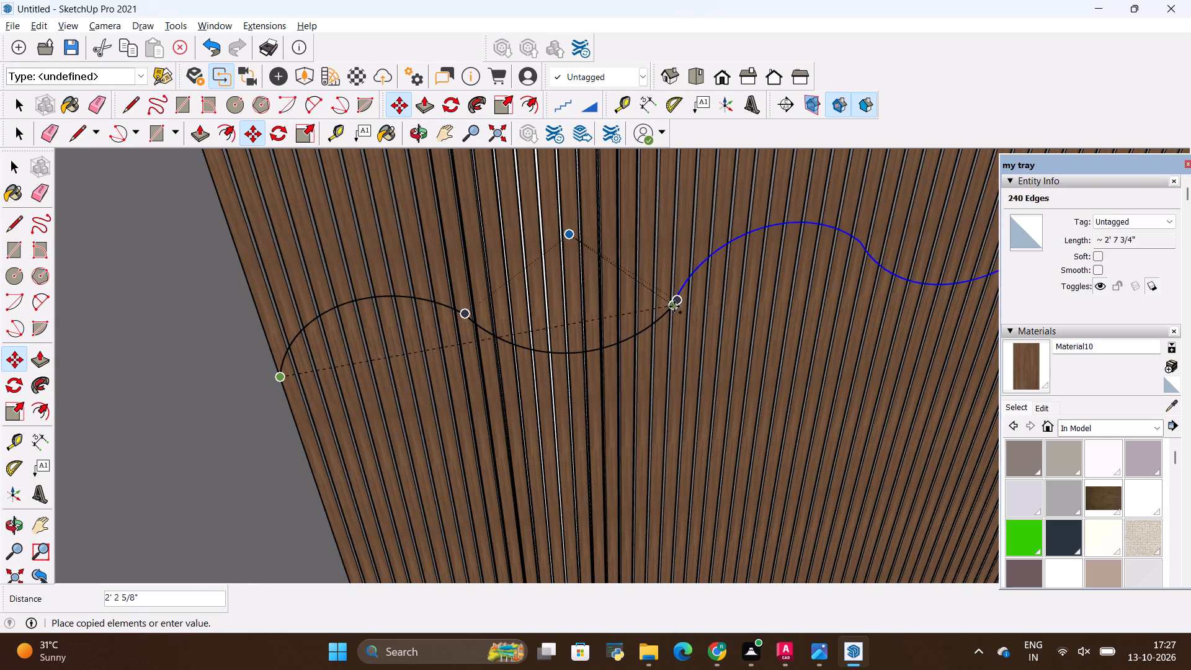
scroll(675, 308, "up", 20)
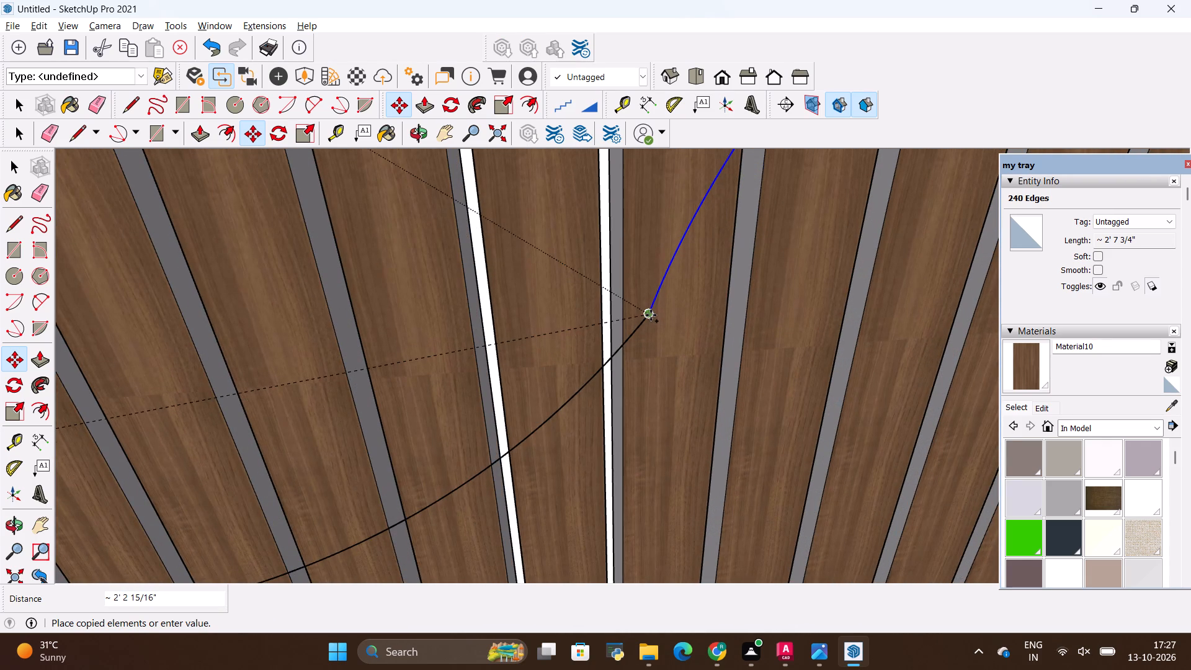
left_click(651, 315)
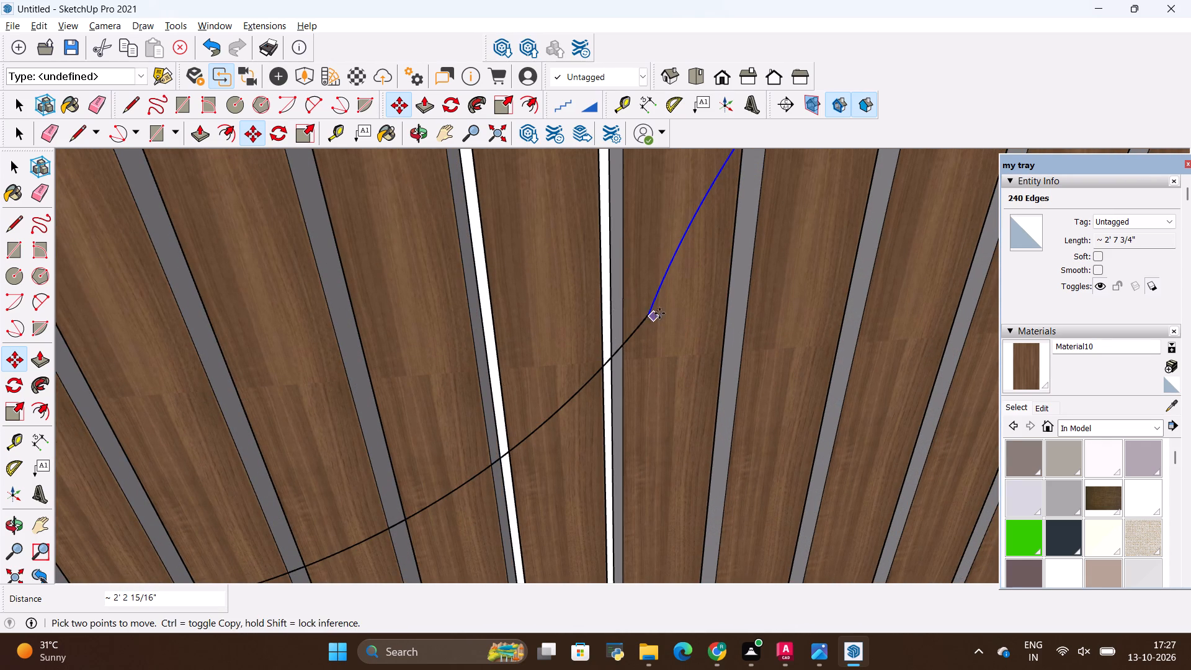
Copy the selected two-arc wave again by about 2' 2 15/16", joining its start to the end of the first copy.
left_click(652, 316, "ctrl")
scroll(312, 463, "down", 10)
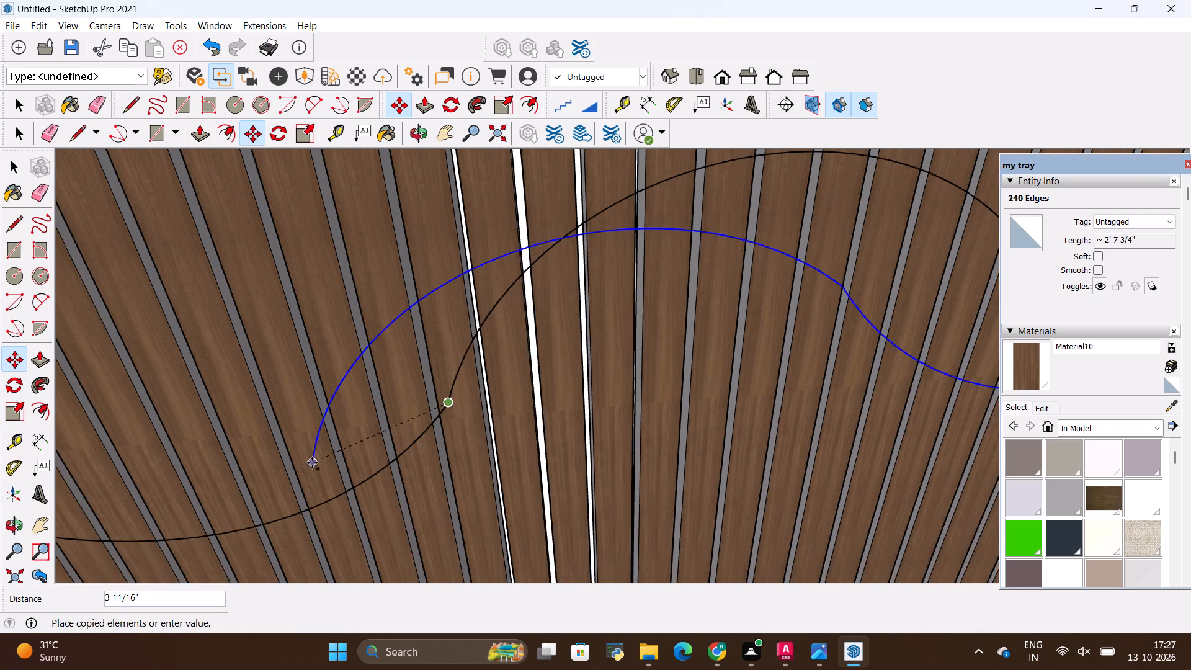
scroll(312, 463, "down", 7)
scroll(386, 445, "down", 18)
scroll(421, 417, "down", 6)
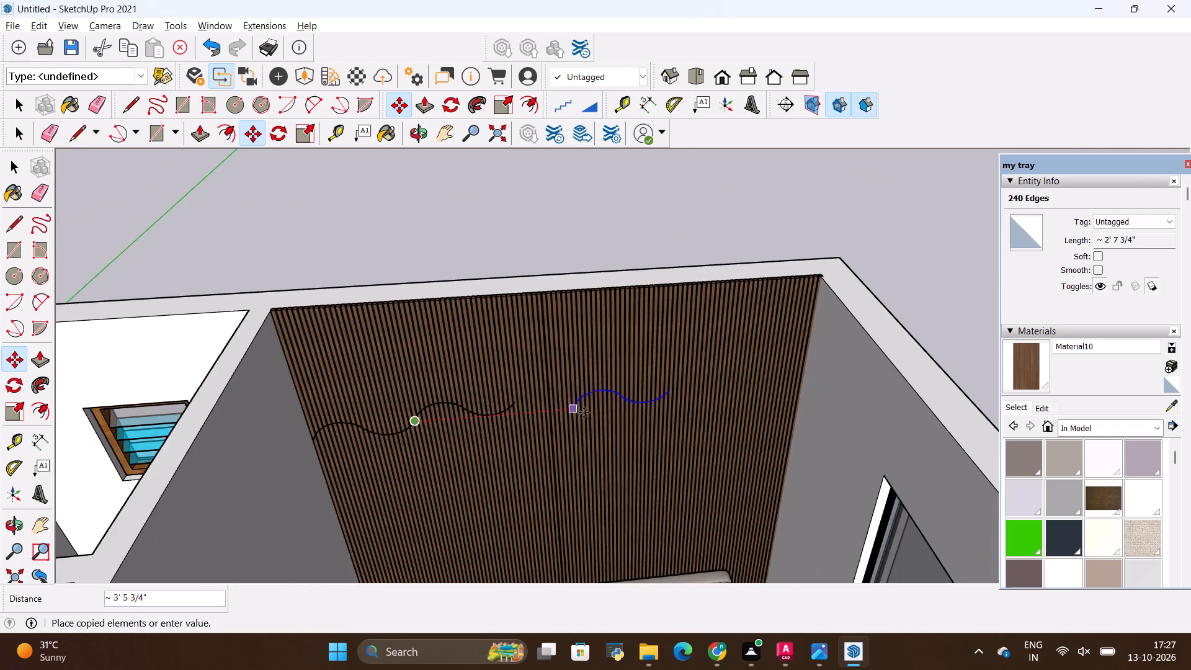
scroll(583, 408, "up", 20)
scroll(583, 408, "up", 4)
scroll(408, 372, "up", 3)
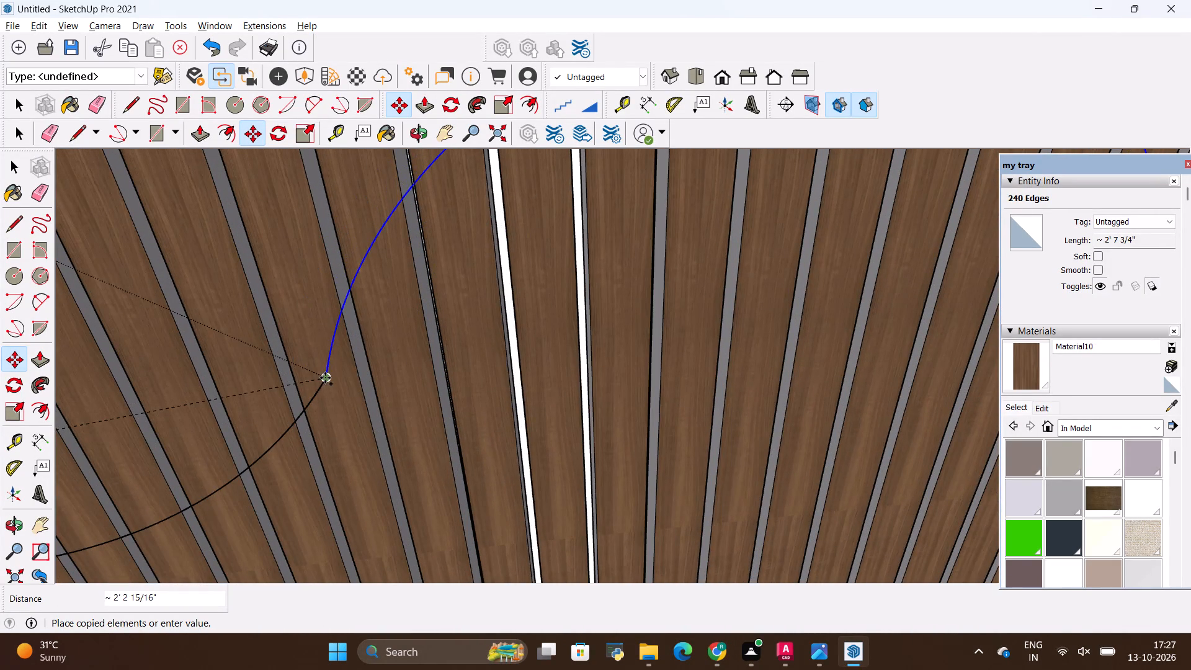
left_click(325, 378)
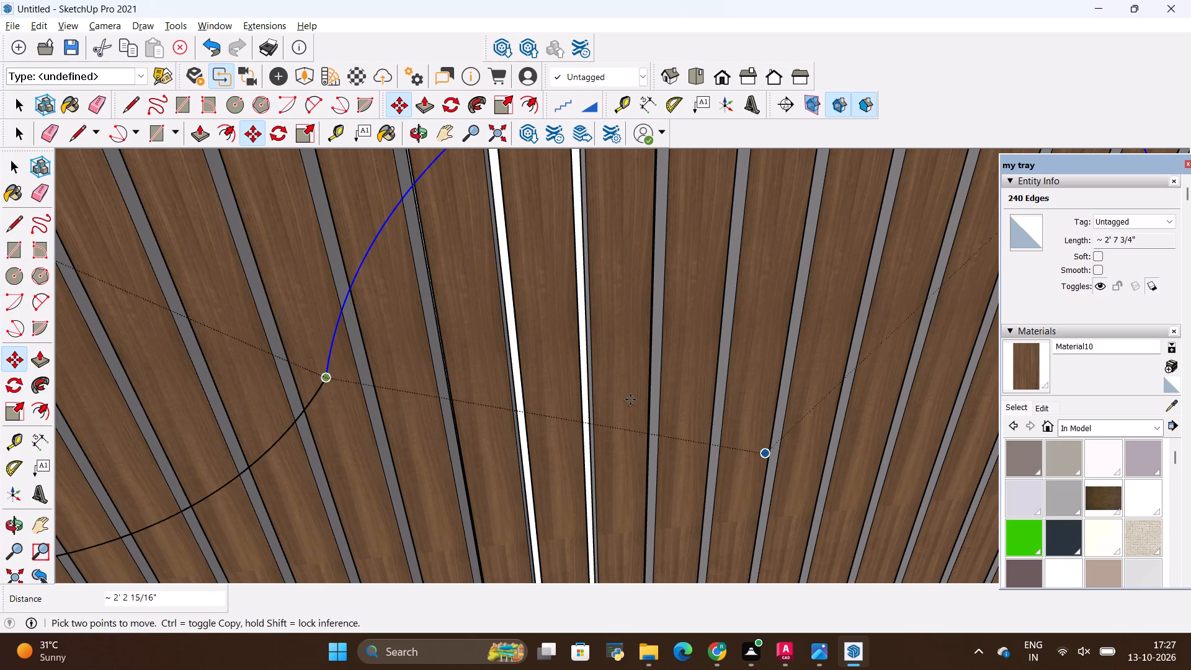
Add a third copy of the two-arc wave about 2' 2 15/16" further on, starting at the second copy's free end.
left_click(328, 378, "ctrl")
scroll(483, 442, "down", 20)
scroll(483, 442, "down", 4)
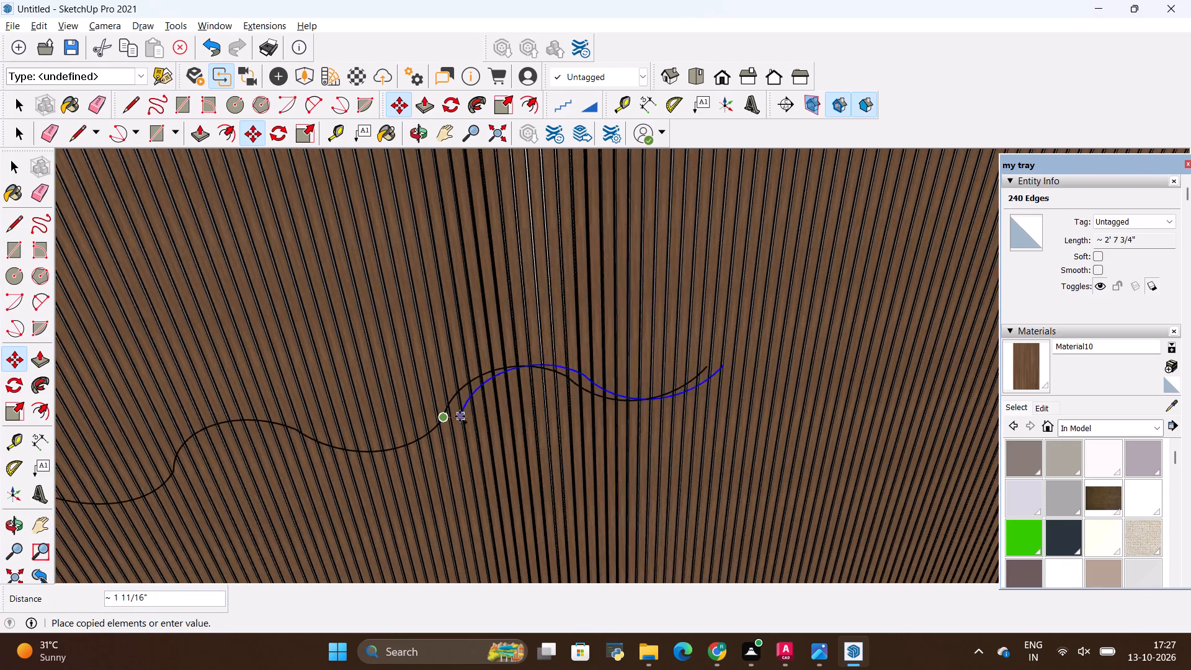
scroll(460, 416, "down", 6)
middle_click_drag(539, 435, 545, 349)
scroll(595, 395, "up", 12)
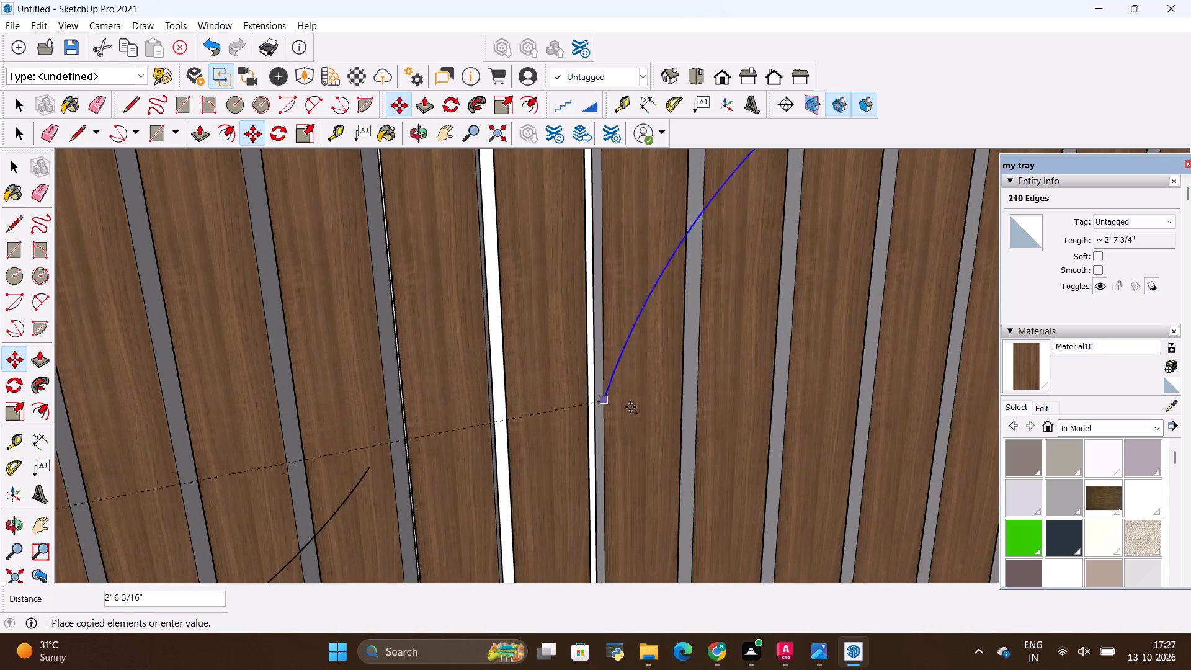
scroll(630, 407, "down", 4)
scroll(478, 418, "up", 7)
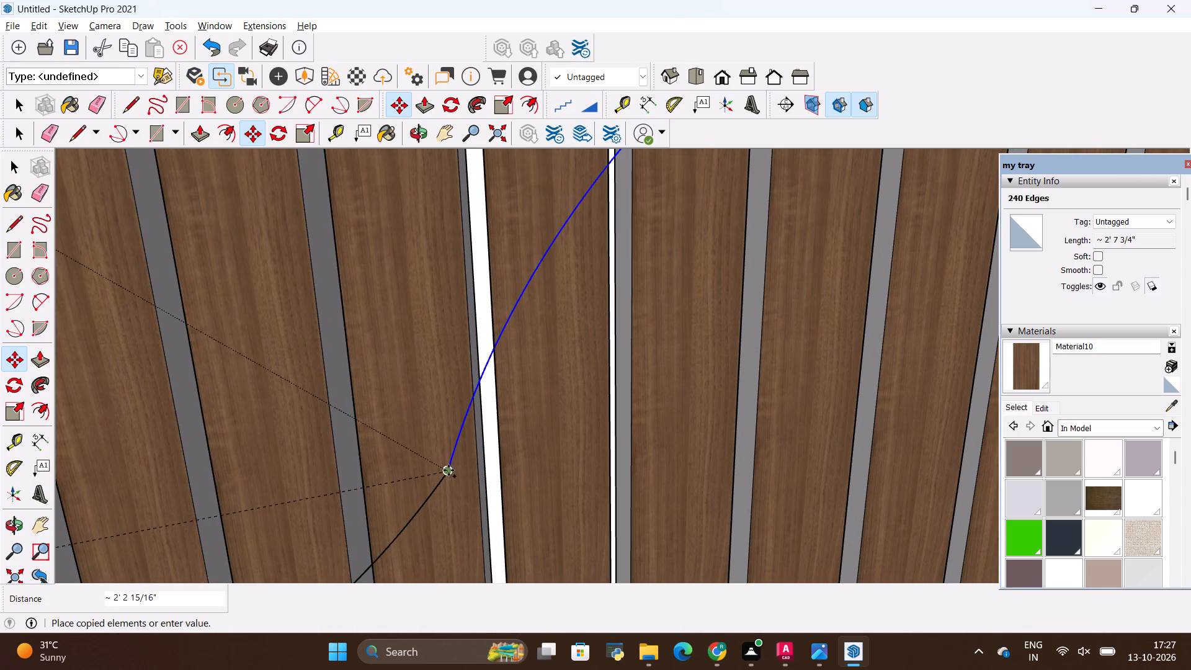
left_click(448, 472)
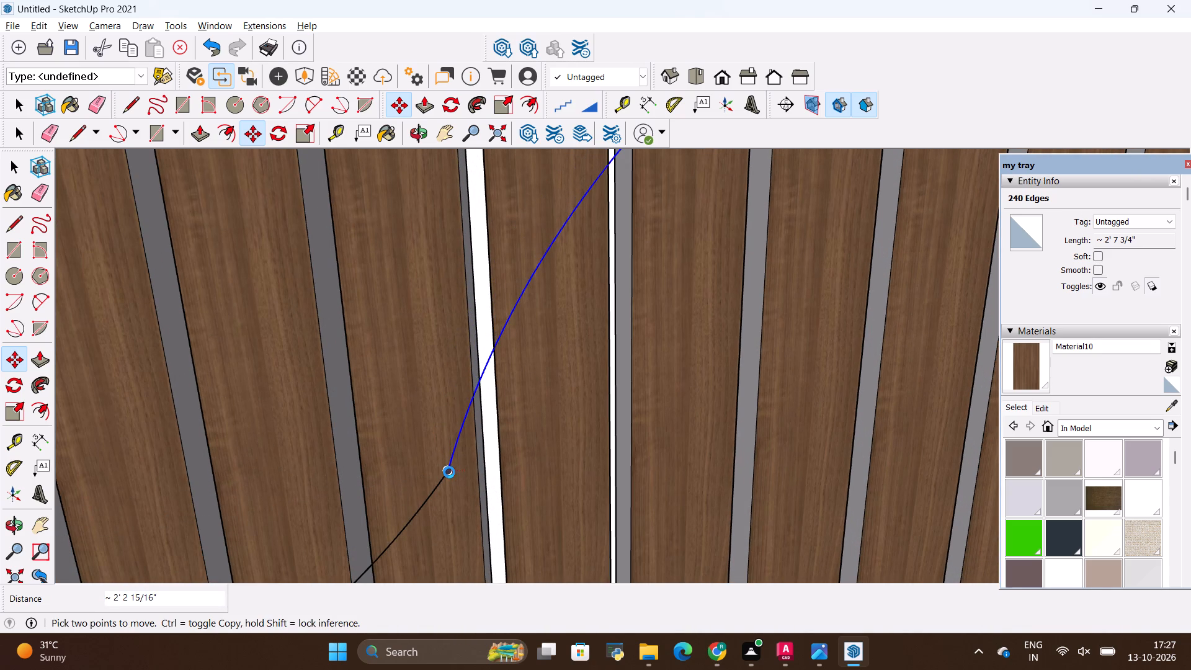
Add a fourth copy of the two-arc wave about 2' 2 15/16" further on at the third copy's free end, and clear the selection.
left_click(449, 472, "ctrl")
scroll(518, 413, "down", 11)
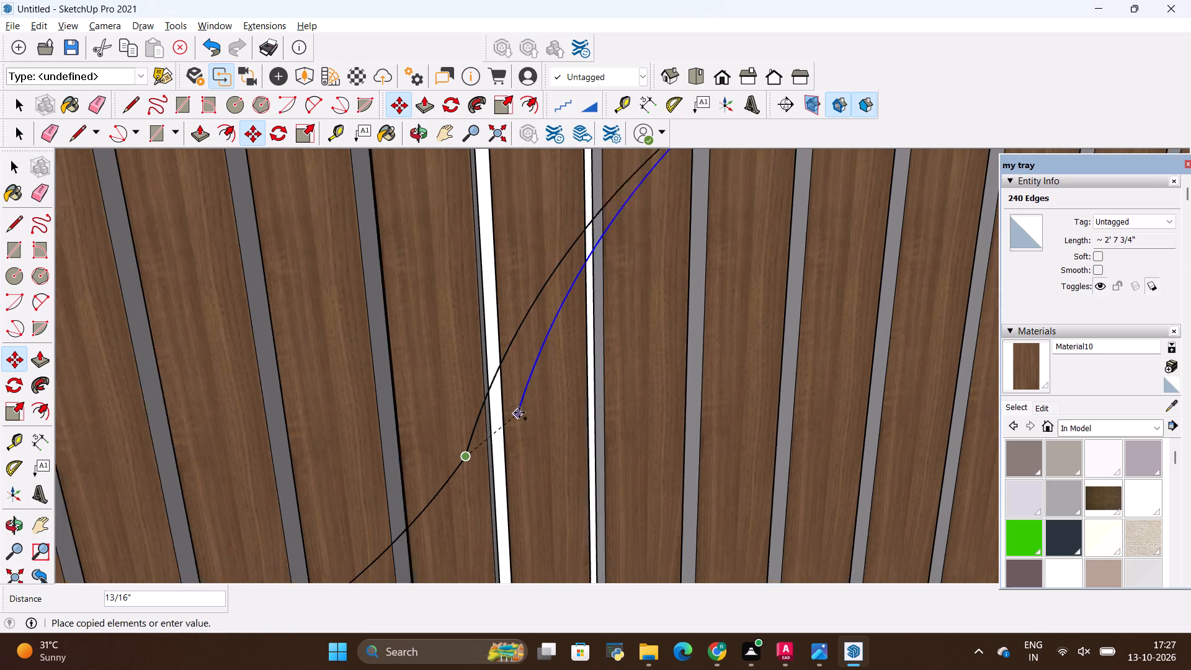
scroll(543, 468, "down", 18)
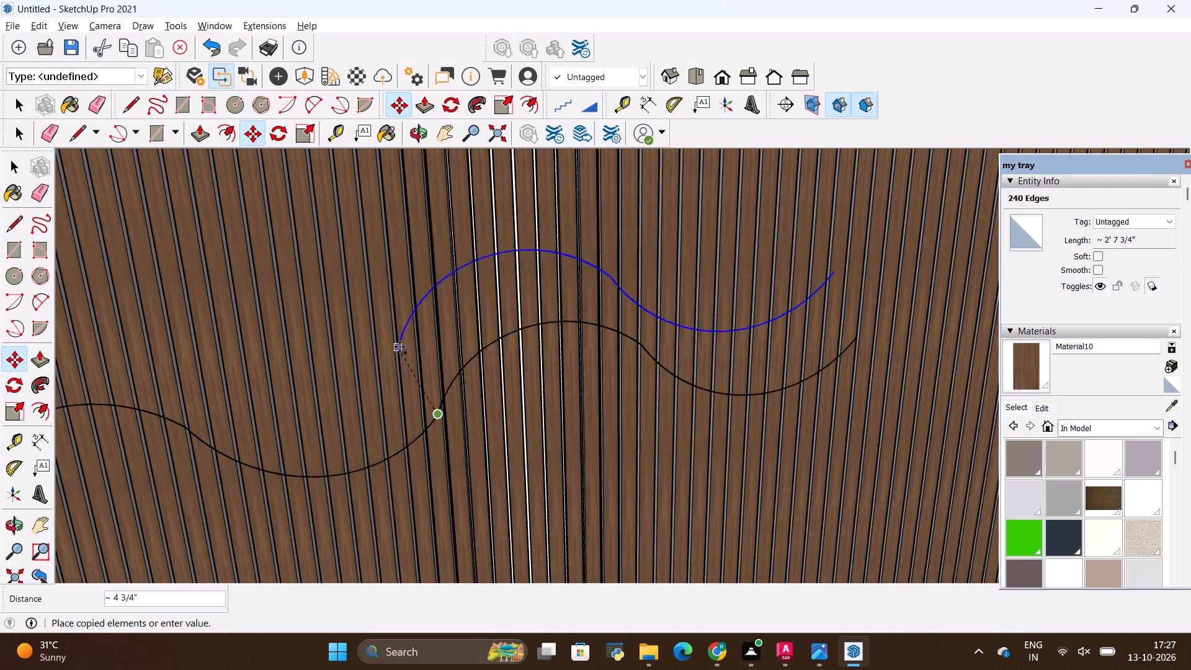
scroll(399, 347, "down", 3)
scroll(765, 395, "down", 4)
scroll(758, 370, "up", 4)
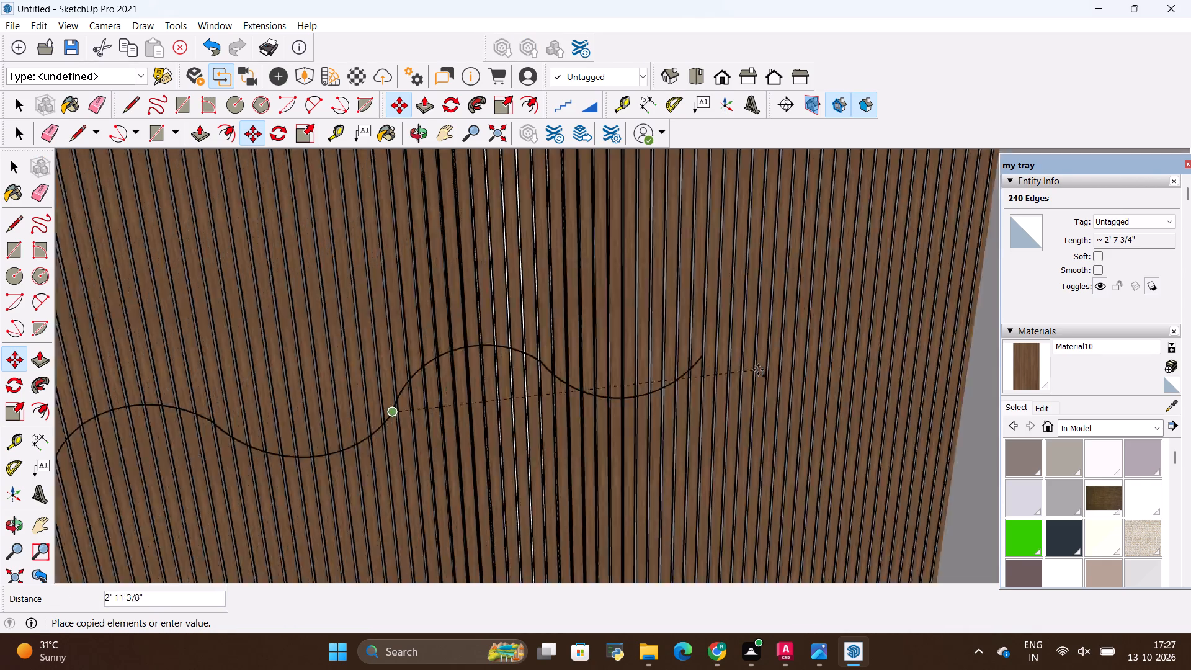
scroll(743, 362, "up", 20)
scroll(743, 362, "up", 4)
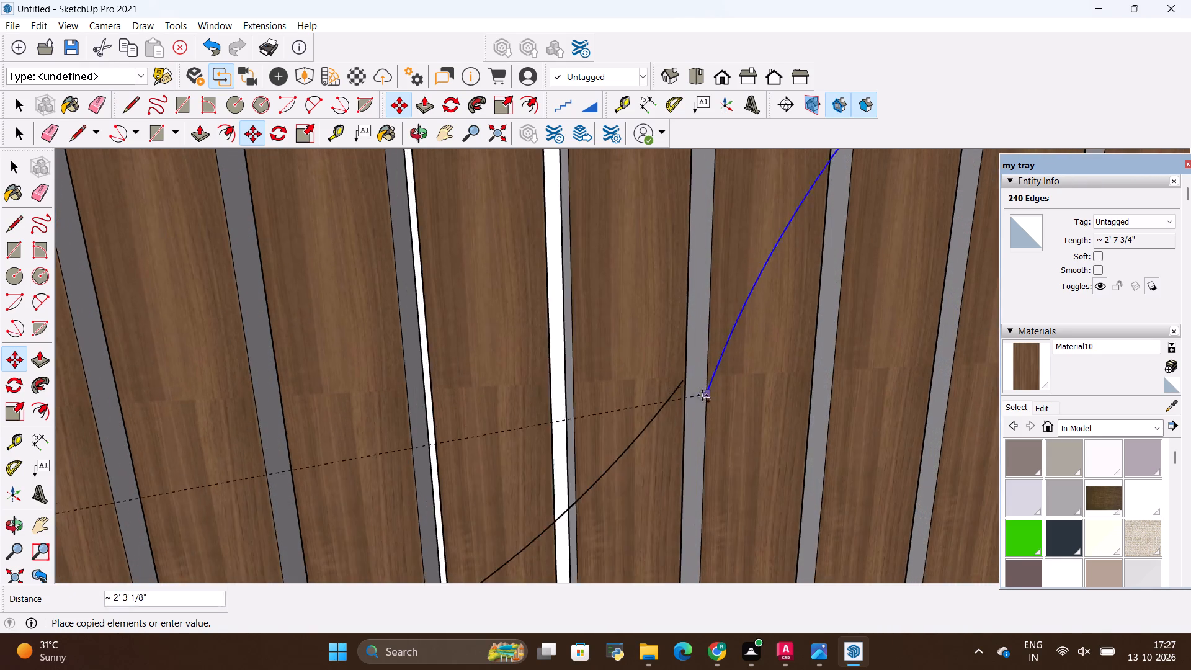
scroll(702, 395, "up", 8)
left_click(684, 370)
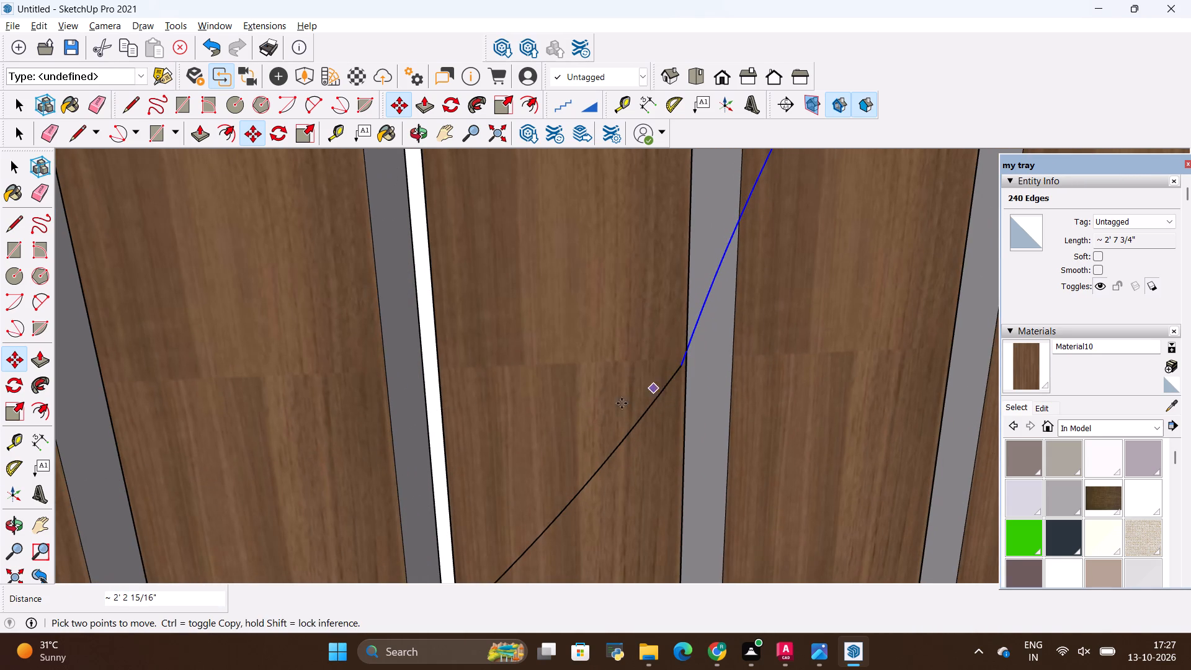
left_click(569, 424)
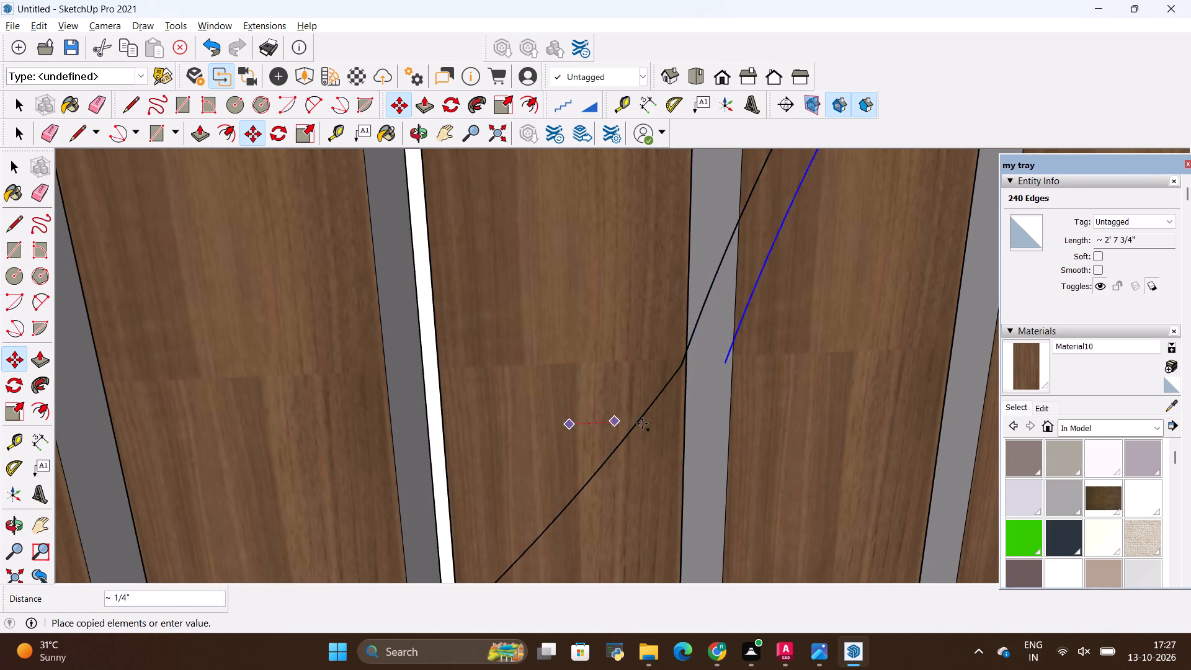
key("Escape")
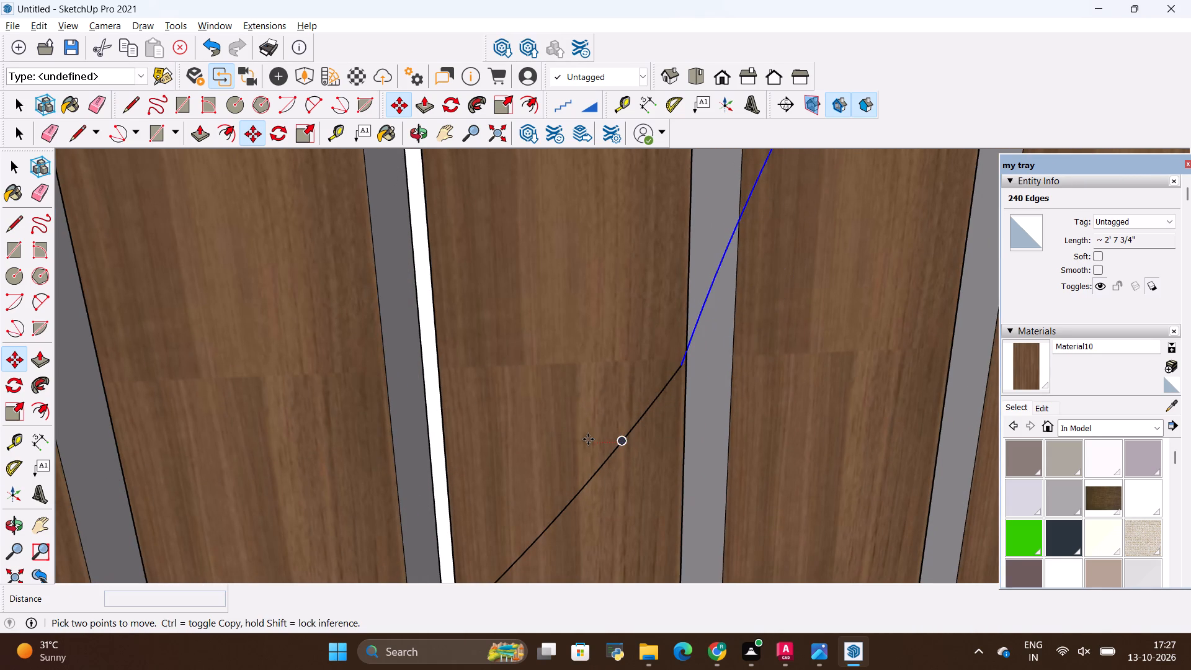
scroll(595, 435, "down", 20)
scroll(595, 435, "down", 6)
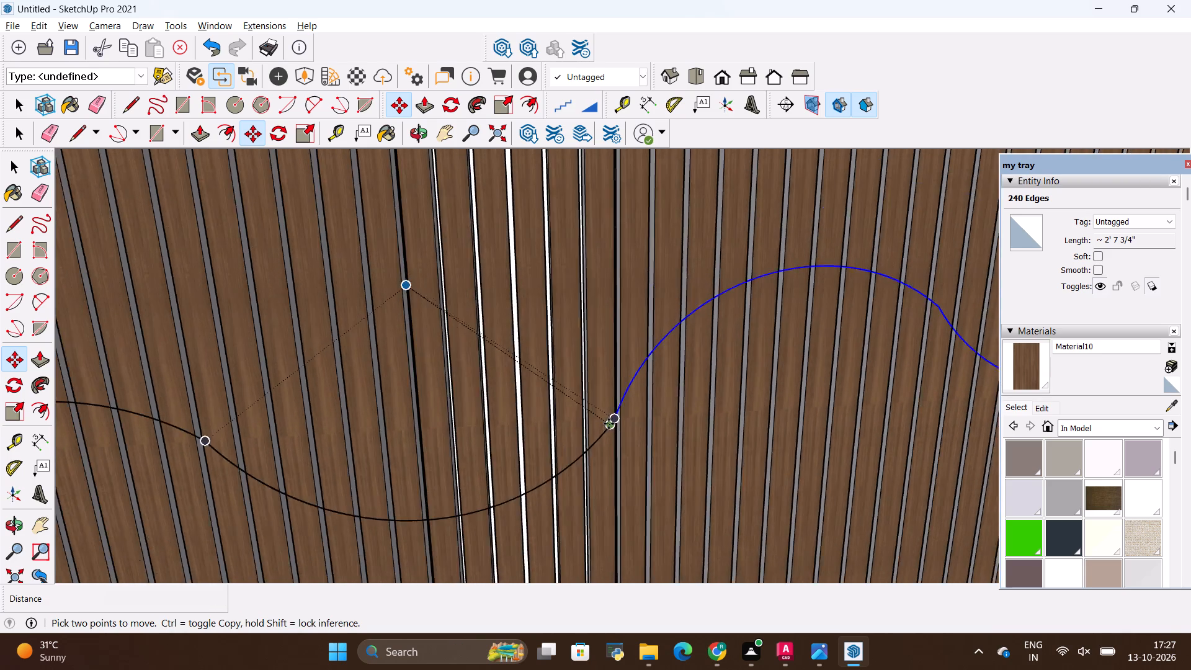
scroll(609, 424, "down", 9)
scroll(716, 381, "down", 5)
key("space")
left_click(729, 207)
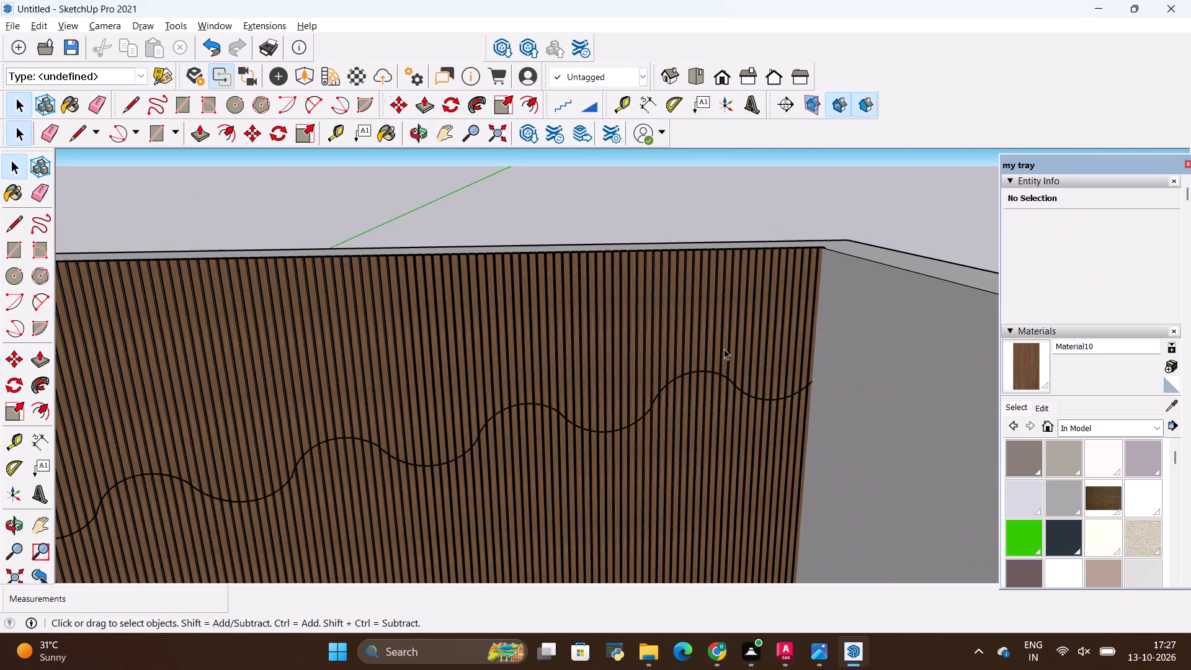
Select all ten arcs of the wave across the wood strip panel and weld their edges into one continuous curve.
scroll(746, 386, "up", 12)
scroll(695, 365, "up", 2)
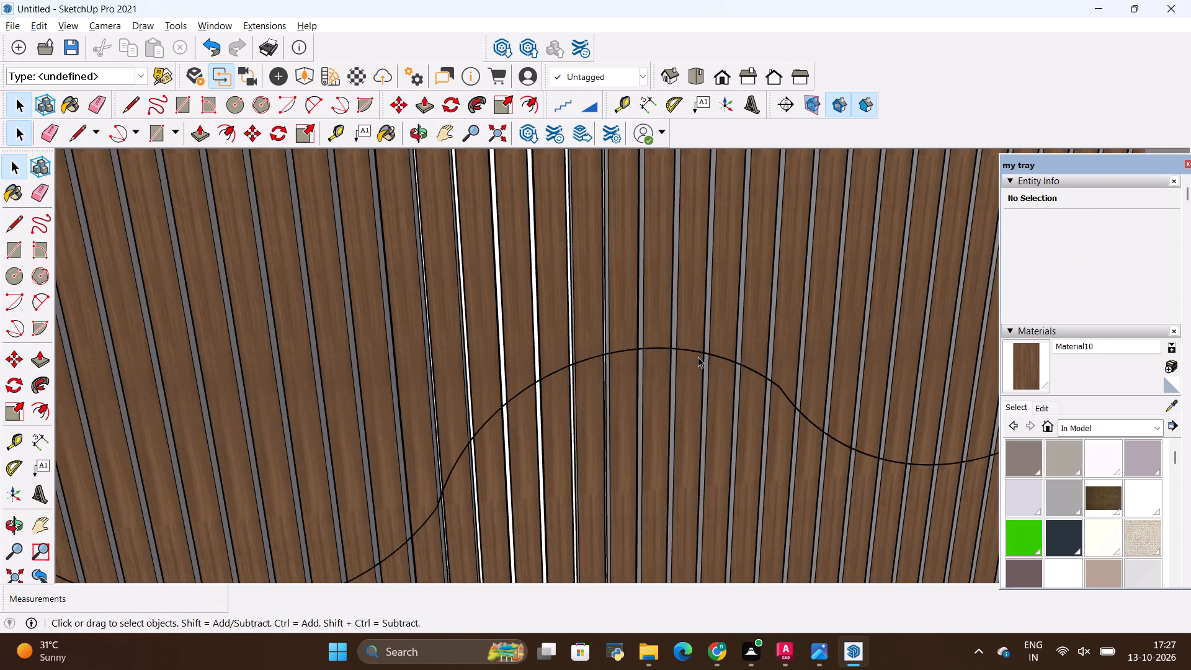
left_click(698, 355)
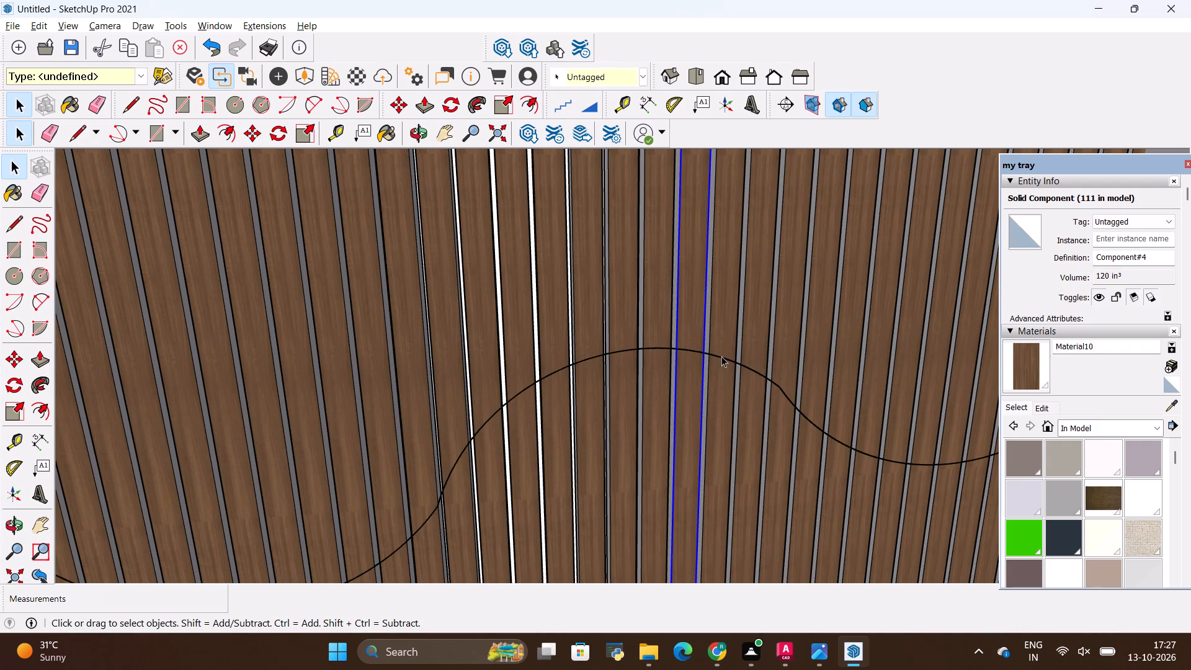
left_click(721, 357)
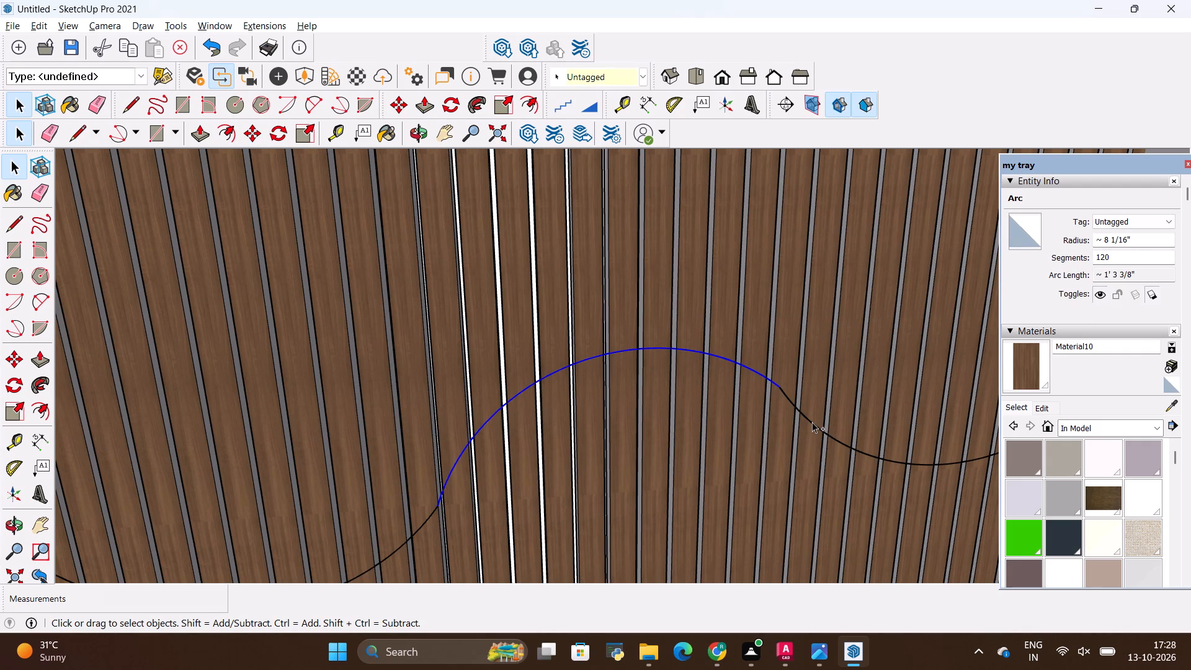
left_click(812, 424, "ctrl")
scroll(738, 267, "down", 4, "ctrl")
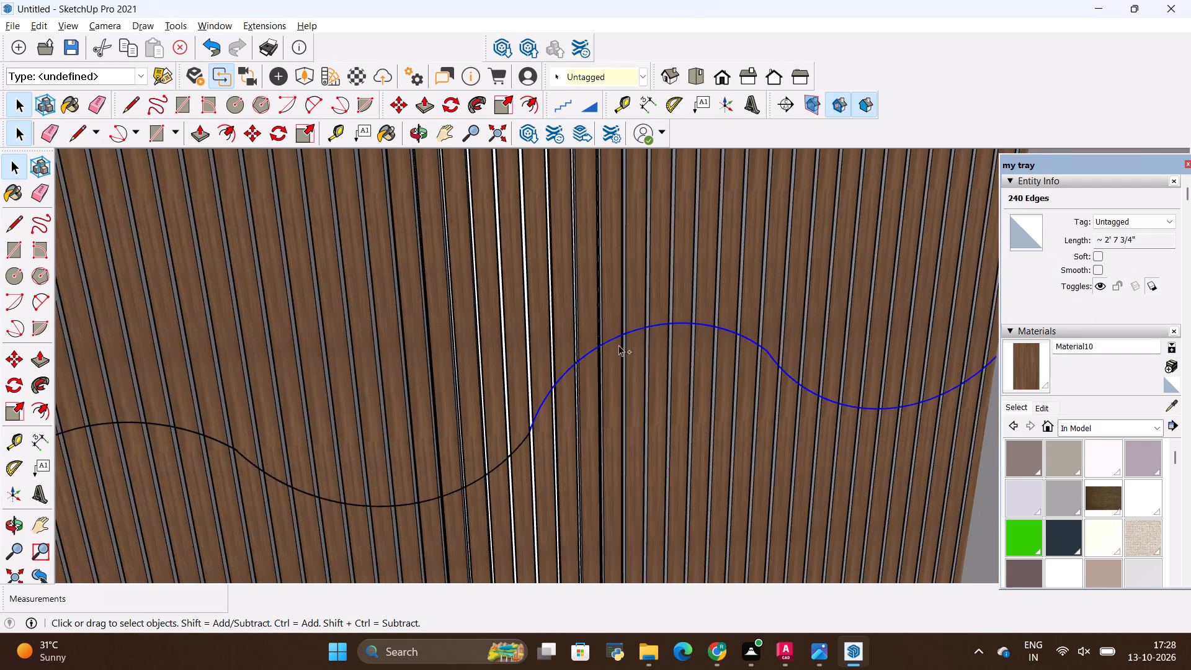
scroll(522, 413, "up", 13, "ctrl")
left_click(534, 464, "ctrl")
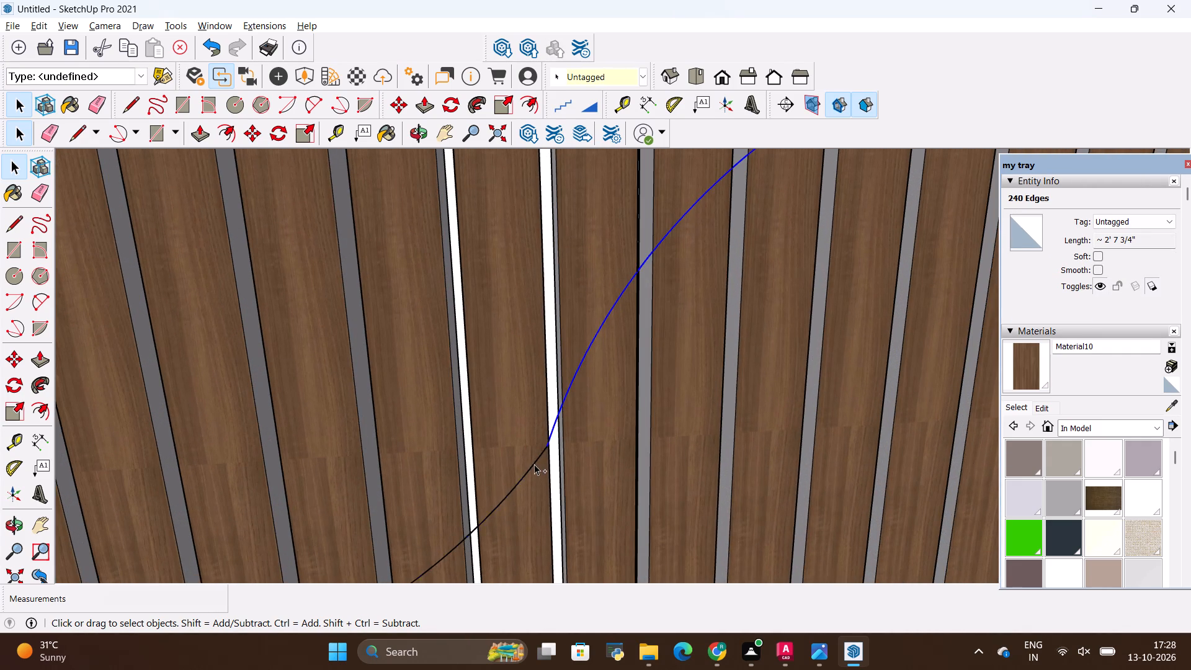
scroll(679, 318, "down", 10, "ctrl")
scroll(784, 280, "down", 6, "ctrl")
scroll(367, 300, "up", 2, "ctrl")
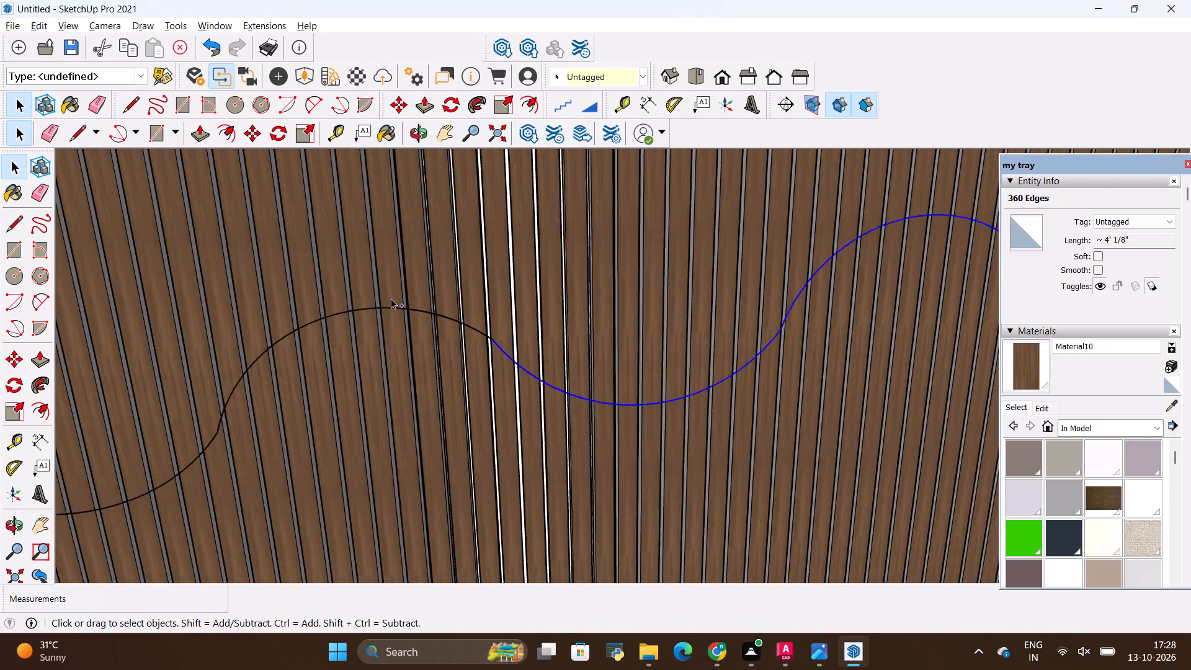
scroll(391, 298, "up", 7, "ctrl")
left_click(440, 300, "ctrl")
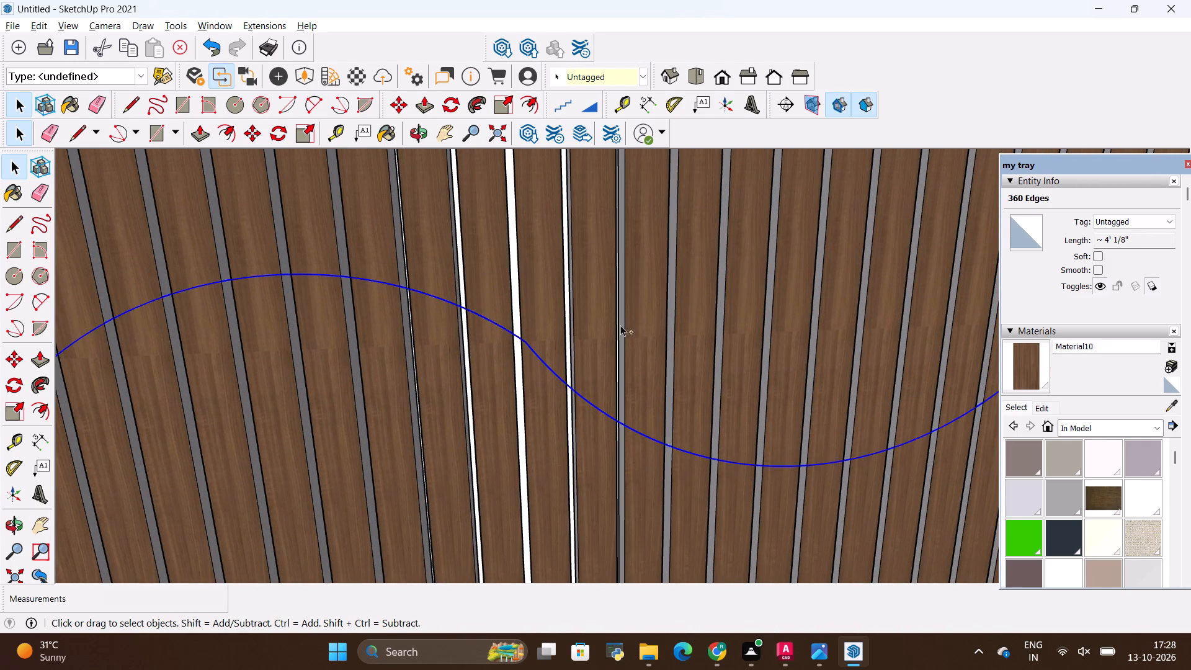
scroll(632, 325, "down", 10, "ctrl")
scroll(734, 298, "down", 4, "ctrl")
scroll(437, 390, "up", 5, "ctrl")
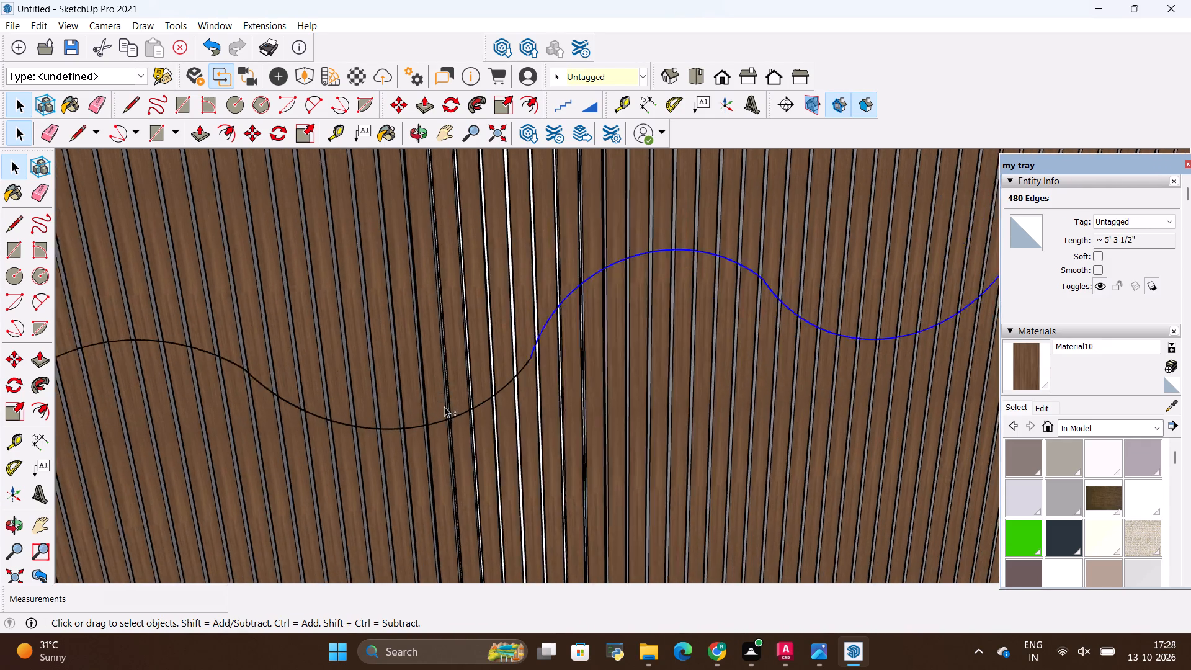
scroll(444, 406, "up", 1, "ctrl")
left_click(461, 418, "ctrl")
scroll(646, 355, "down", 10, "ctrl")
scroll(719, 345, "down", 3, "ctrl")
scroll(530, 334, "up", 17, "ctrl")
left_click(515, 348, "ctrl")
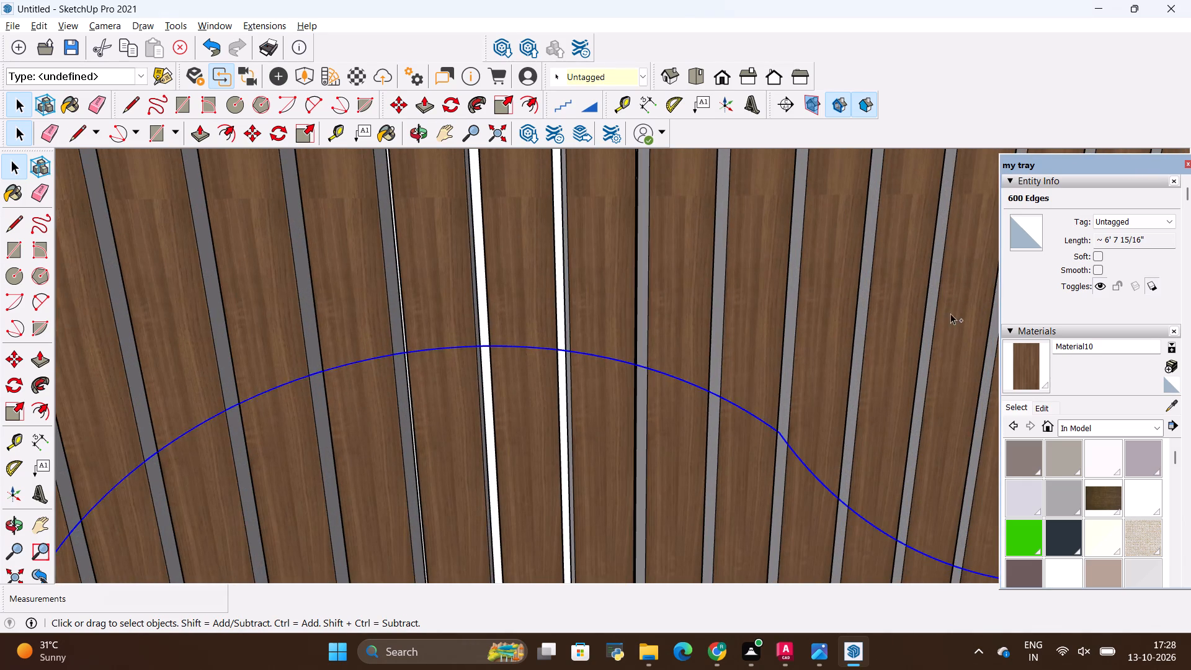
scroll(847, 303, "down", 20, "ctrl")
scroll(847, 303, "down", 12, "ctrl")
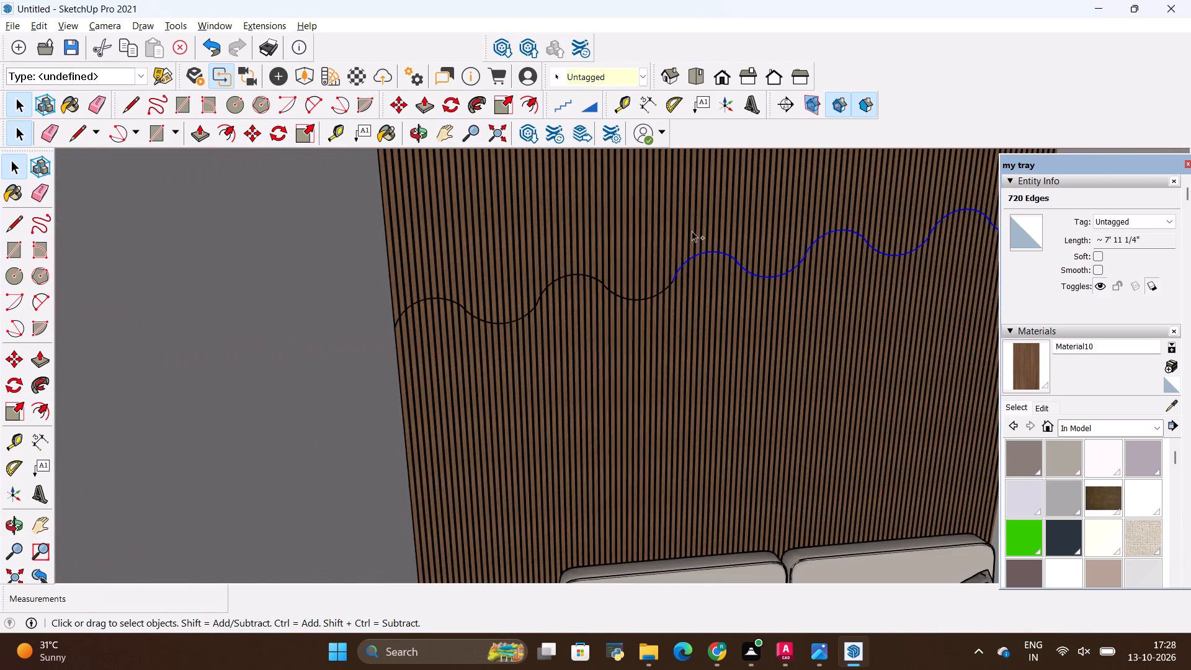
scroll(692, 231, "down", 5, "ctrl")
scroll(692, 231, "up", 13, "ctrl")
scroll(721, 385, "down", 3, "ctrl")
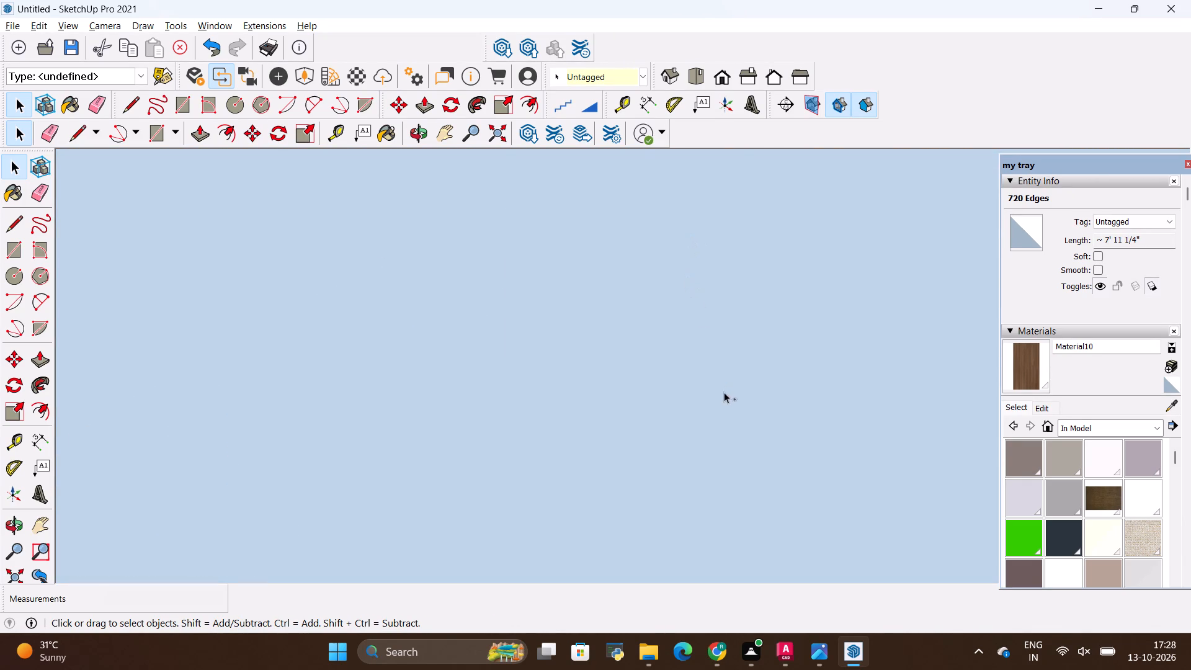
scroll(724, 392, "down", 20, "ctrl")
scroll(724, 392, "down", 19, "ctrl")
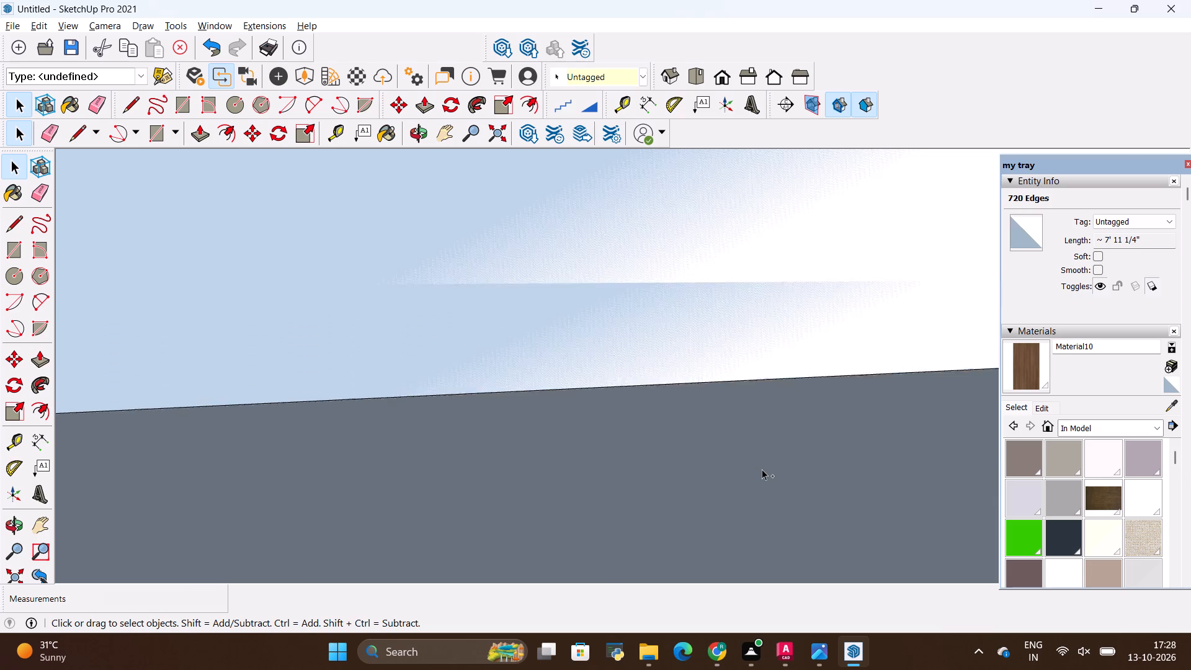
scroll(762, 469, "down", 20, "ctrl")
scroll(762, 469, "down", 19, "ctrl")
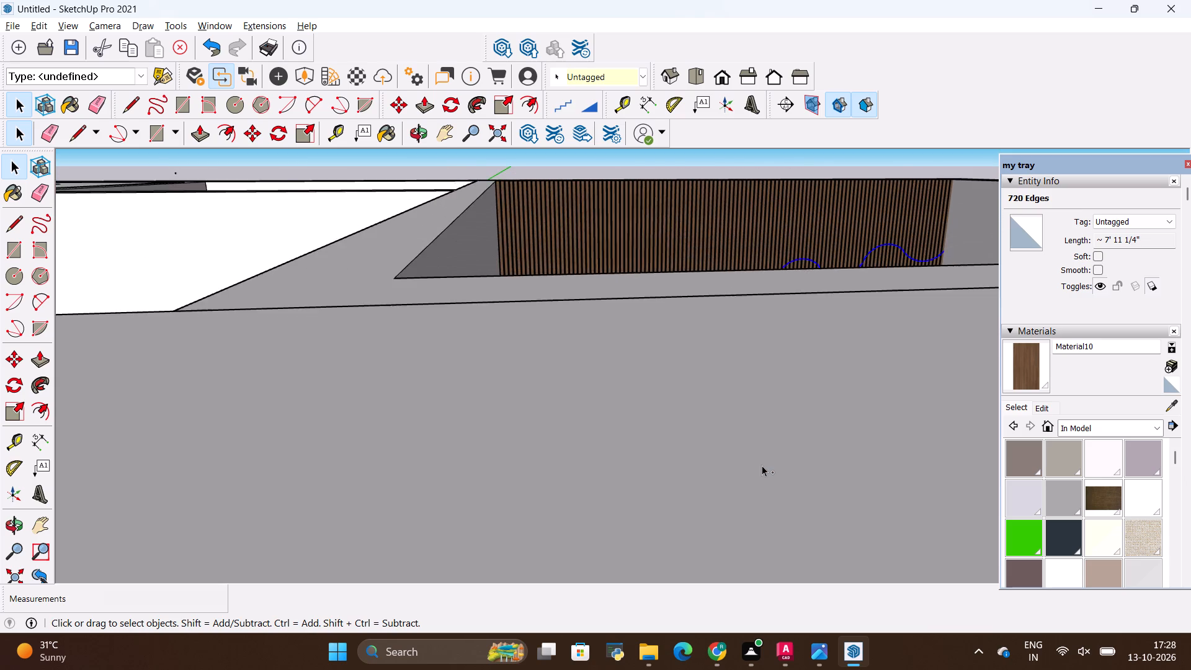
scroll(762, 465, "down", 11, "ctrl")
scroll(770, 281, "up", 9, "ctrl")
scroll(718, 303, "up", 5, "ctrl")
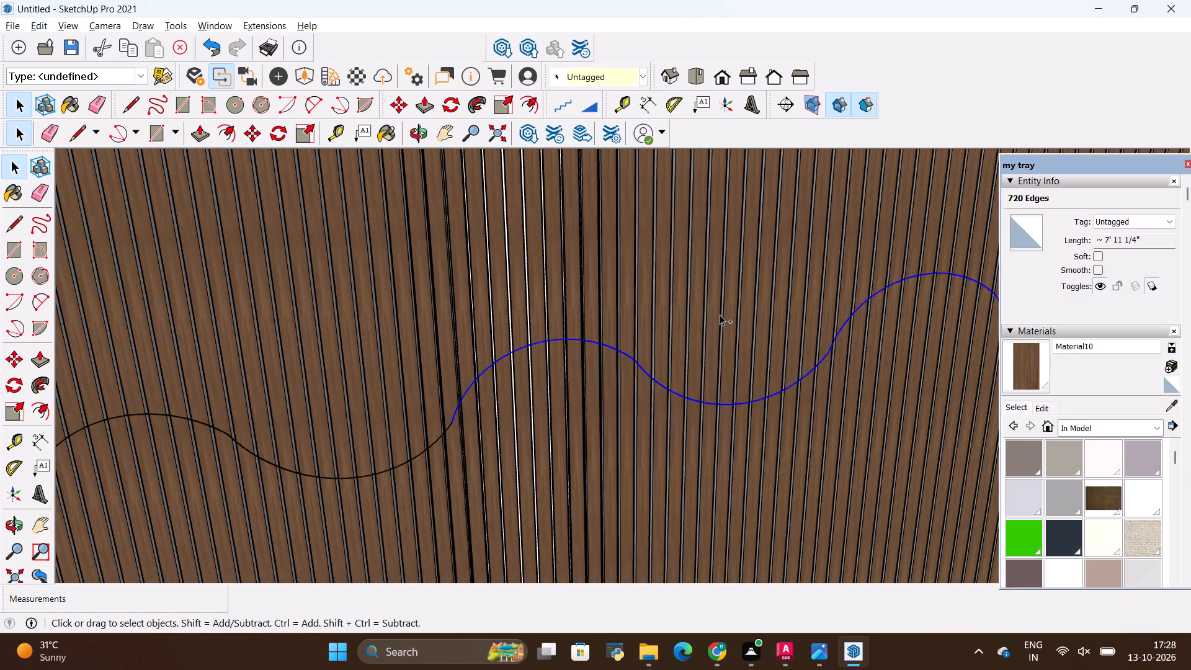
scroll(720, 315, "up", 10, "ctrl")
scroll(671, 434, "up", 2, "ctrl")
scroll(743, 361, "down", 13, "ctrl")
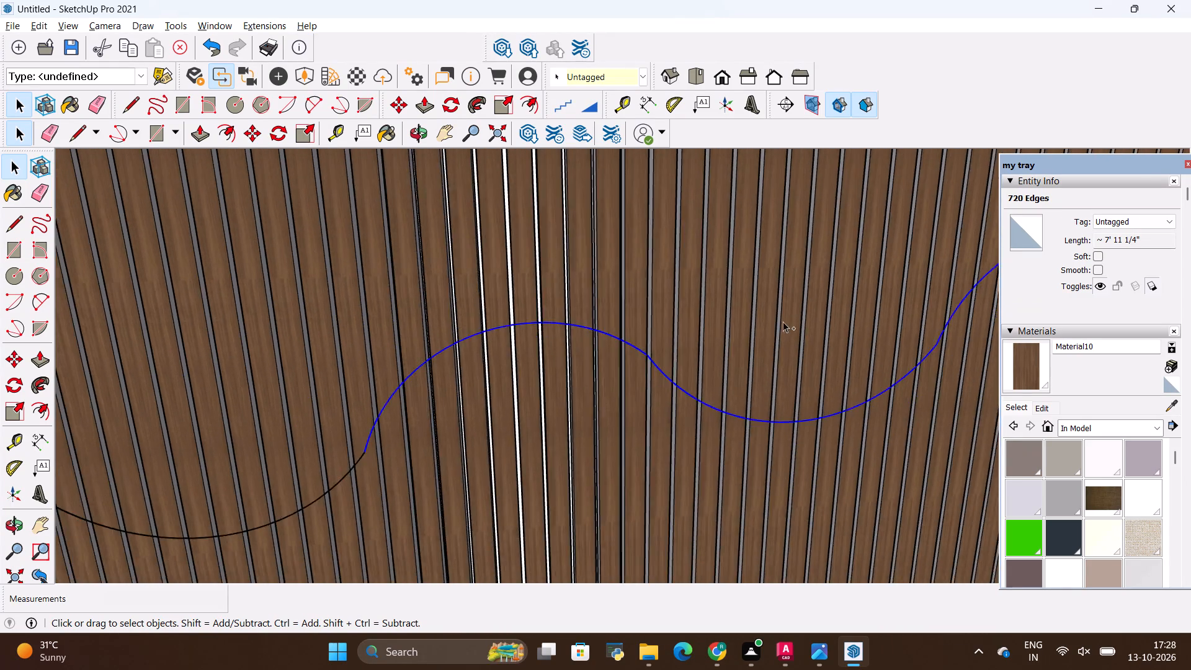
scroll(783, 321, "down", 3, "ctrl")
scroll(546, 382, "up", 12, "ctrl")
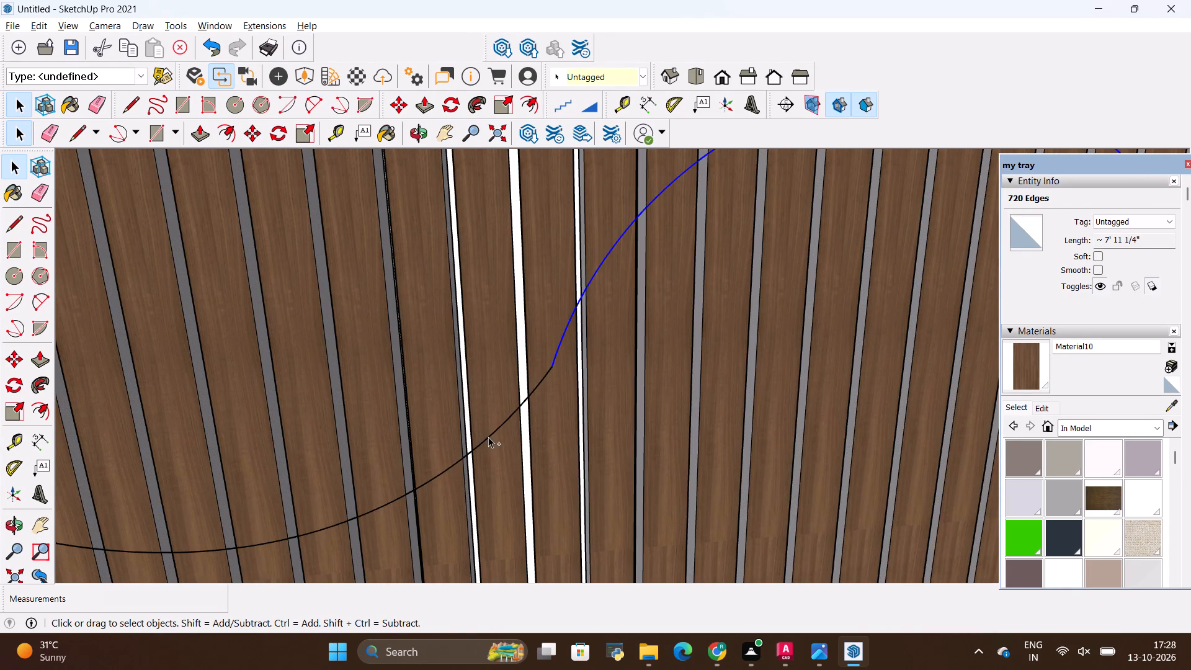
left_click(488, 437, "ctrl")
scroll(689, 370, "down", 16, "ctrl")
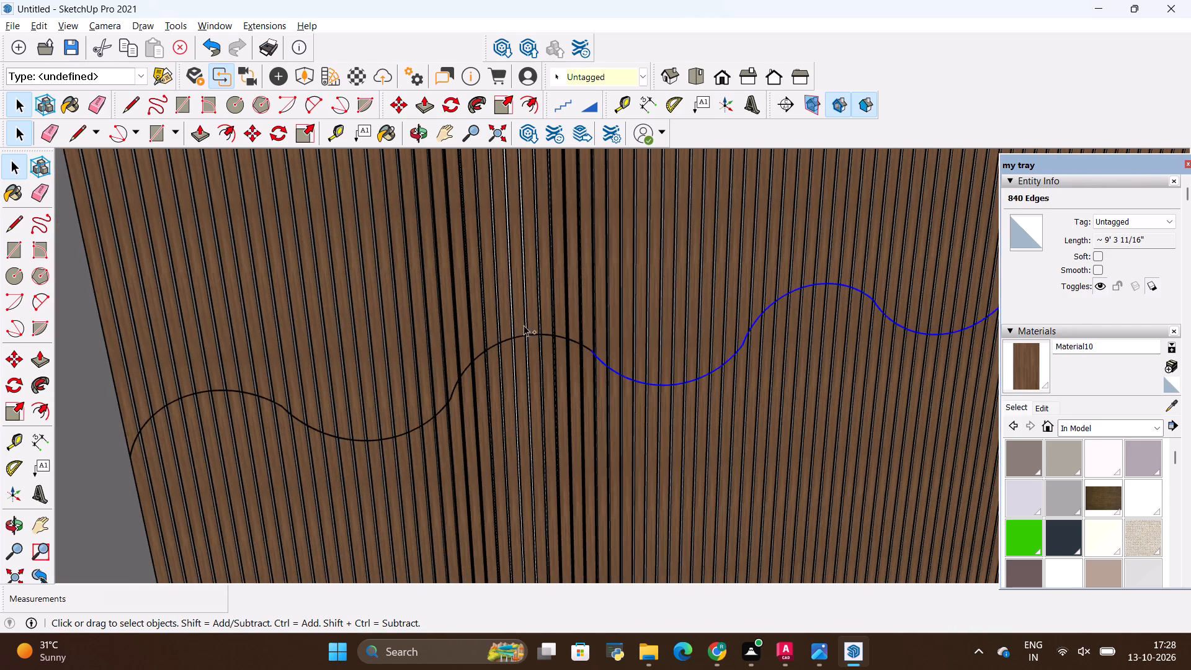
scroll(499, 352, "up", 16, "ctrl")
left_click(488, 336, "ctrl")
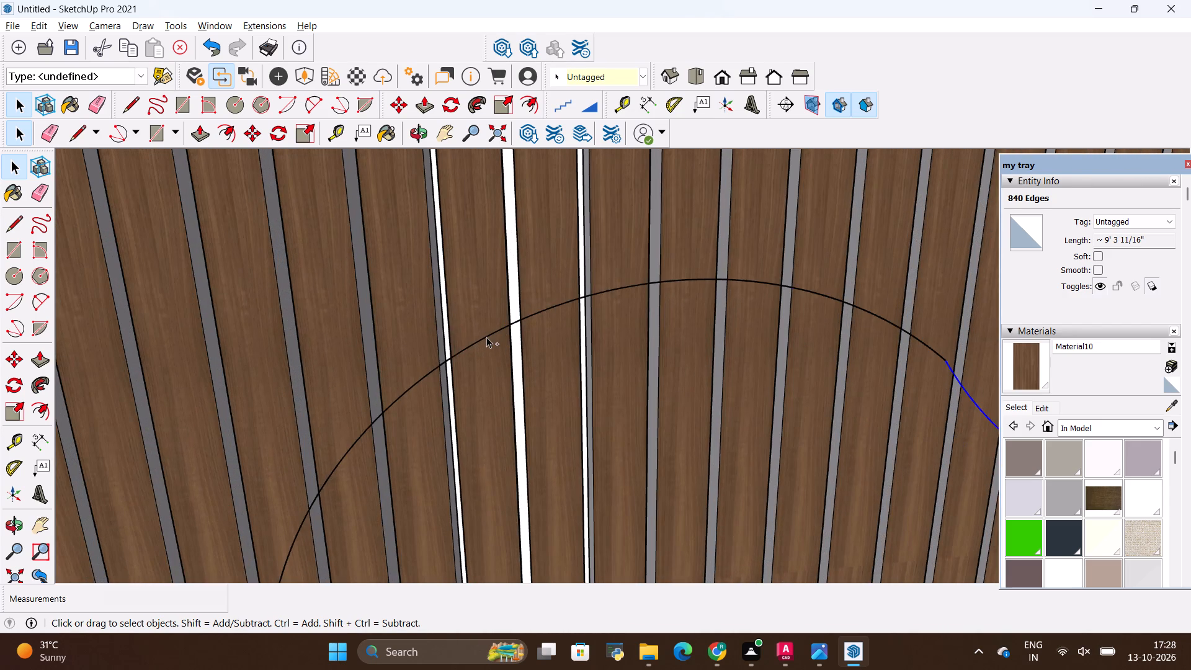
scroll(702, 323, "down", 11, "ctrl")
scroll(506, 468, "up", 5, "ctrl")
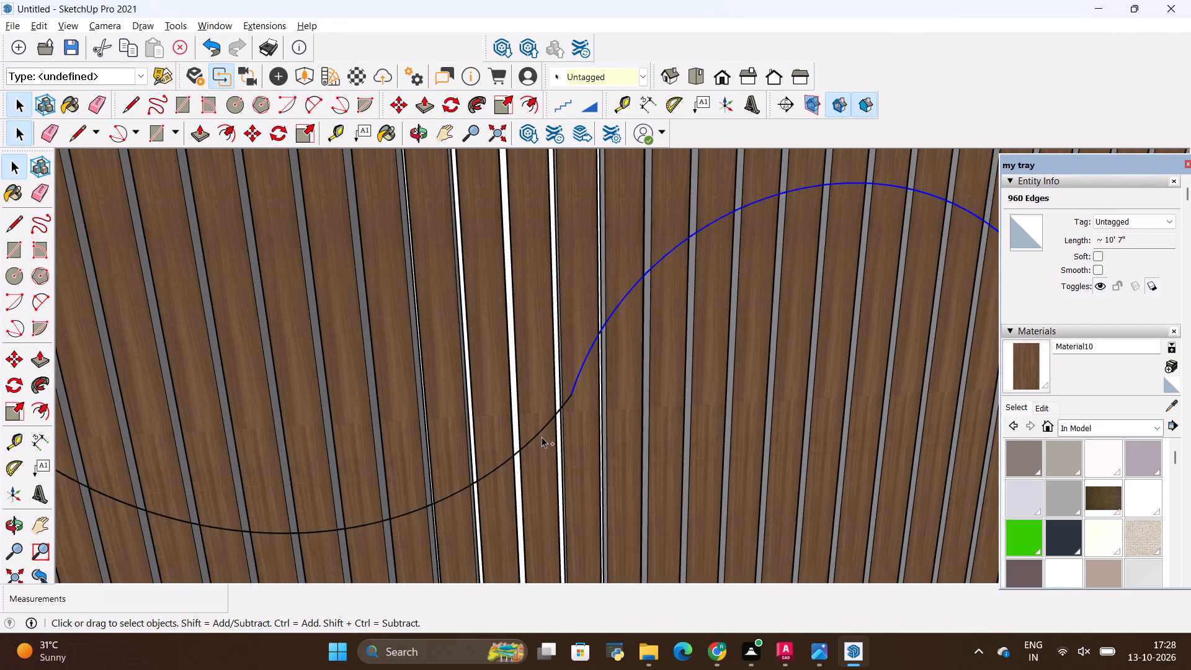
left_click(537, 434, "ctrl")
scroll(706, 389, "down", 11, "ctrl")
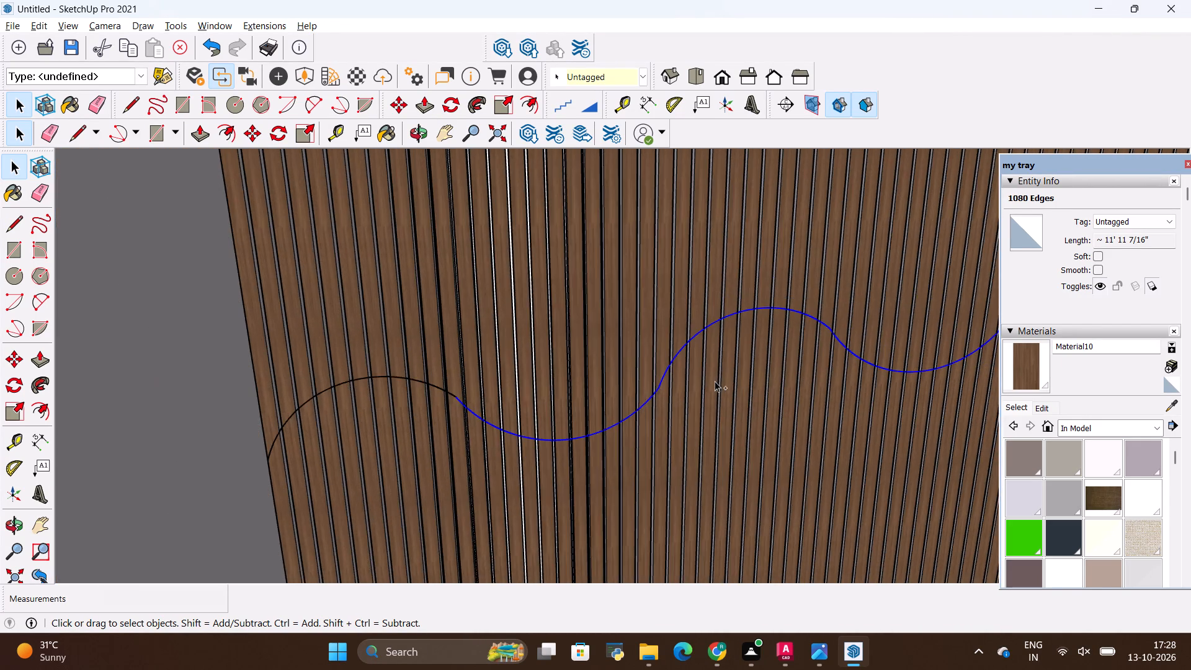
scroll(450, 393, "up", 8, "ctrl")
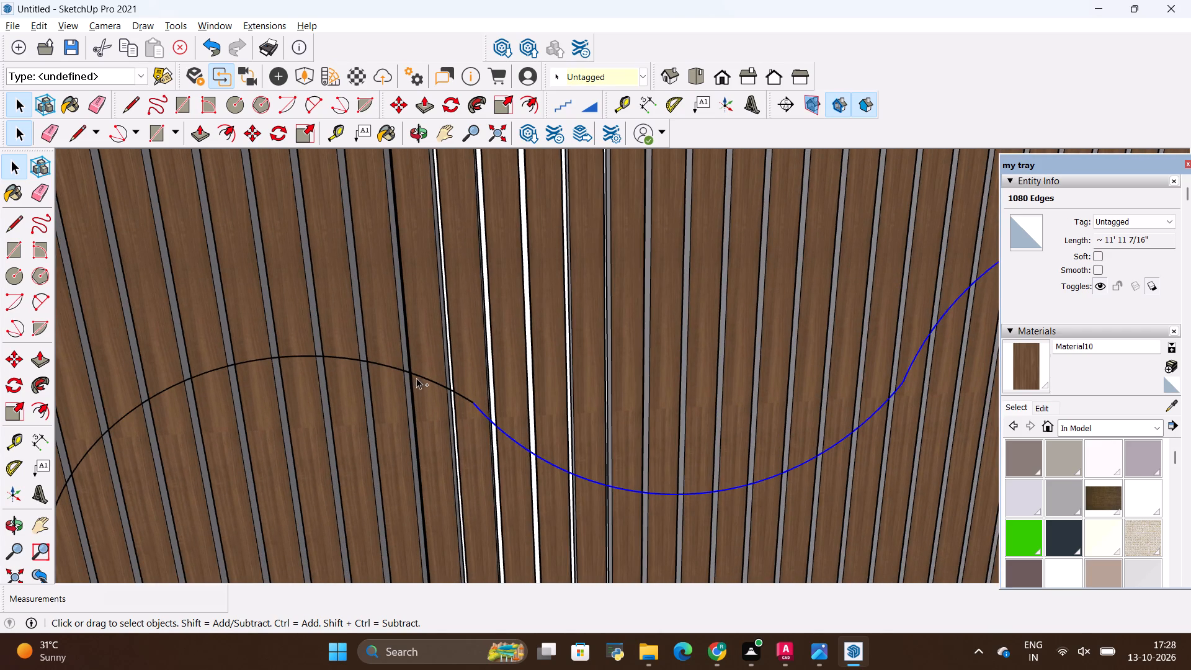
left_click(421, 377, "ctrl")
right_click(432, 379)
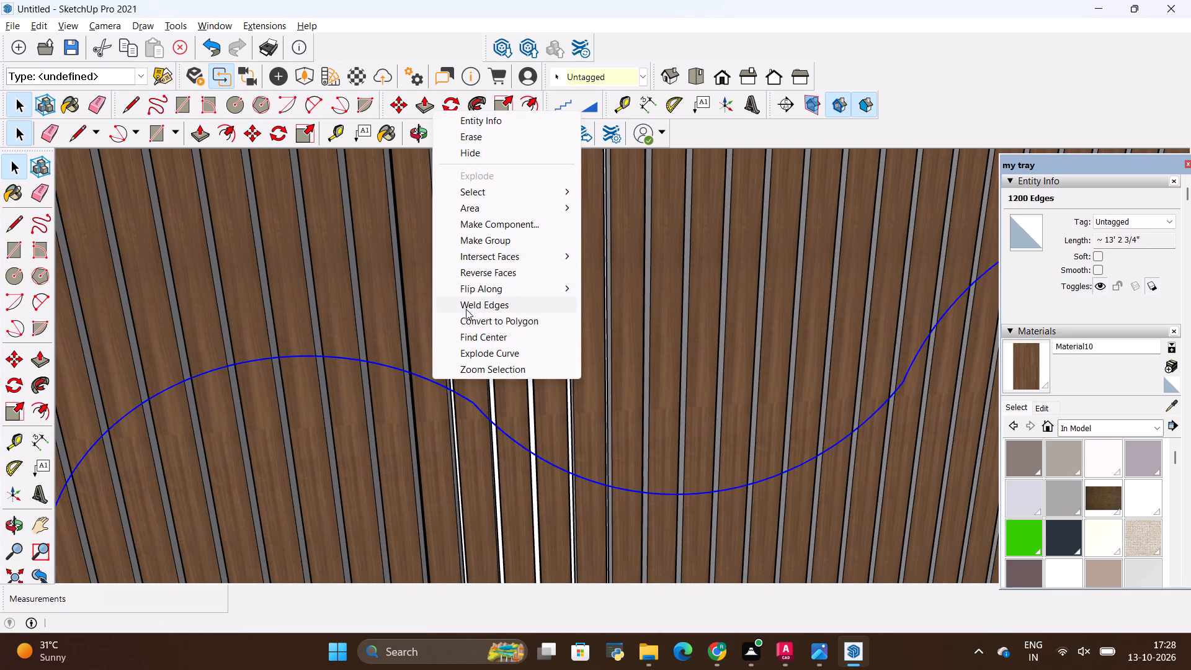
left_click(466, 308)
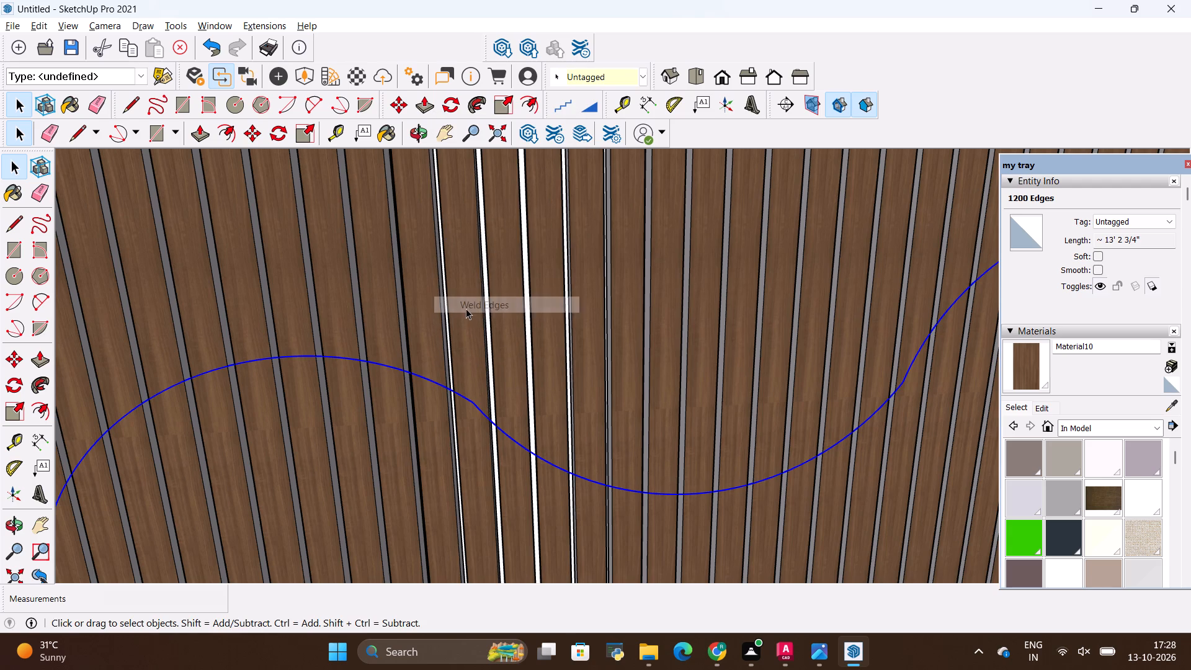
Check that the welded wave selects as a single curve across the whole strip panel, and clear the selection.
left_click(466, 373)
left_click(463, 396)
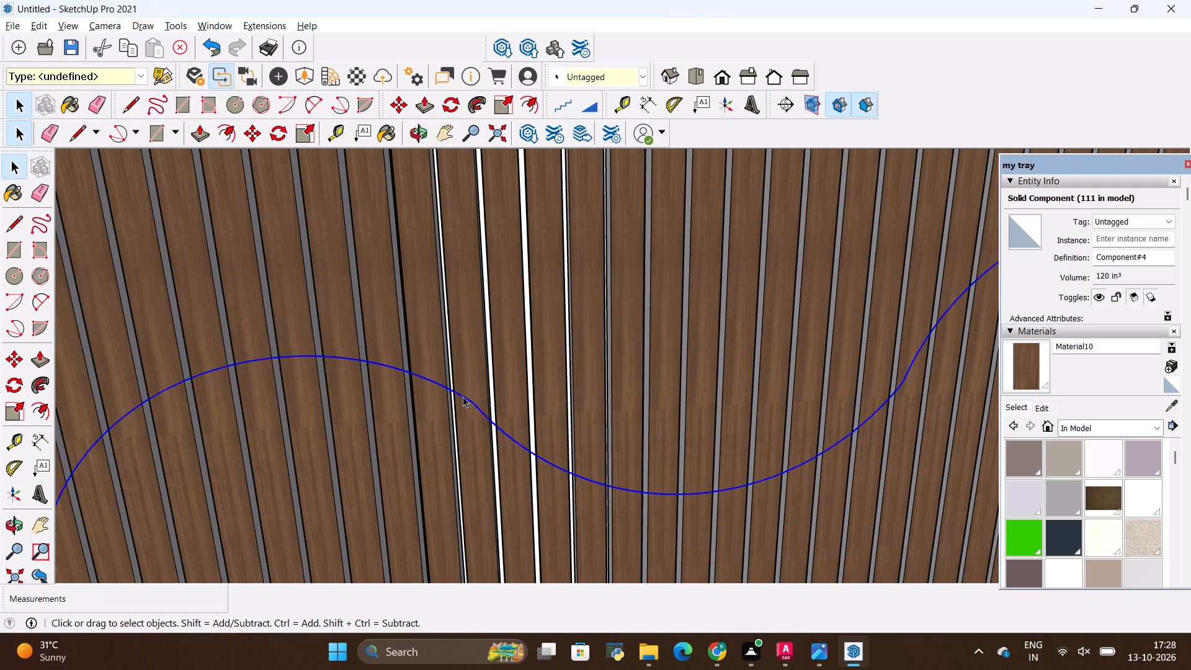
scroll(457, 378, "down", 18)
scroll(459, 361, "down", 6)
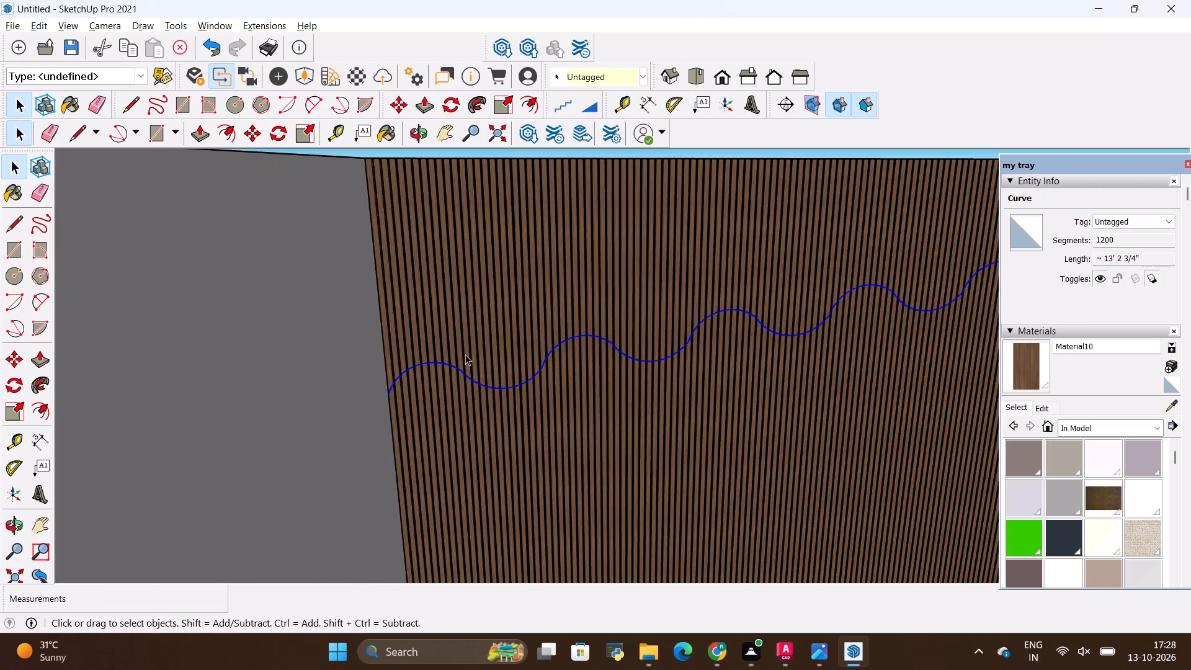
scroll(465, 301, "up", 20)
left_click(466, 330)
scroll(537, 349, "down", 11)
scroll(509, 480, "up", 14)
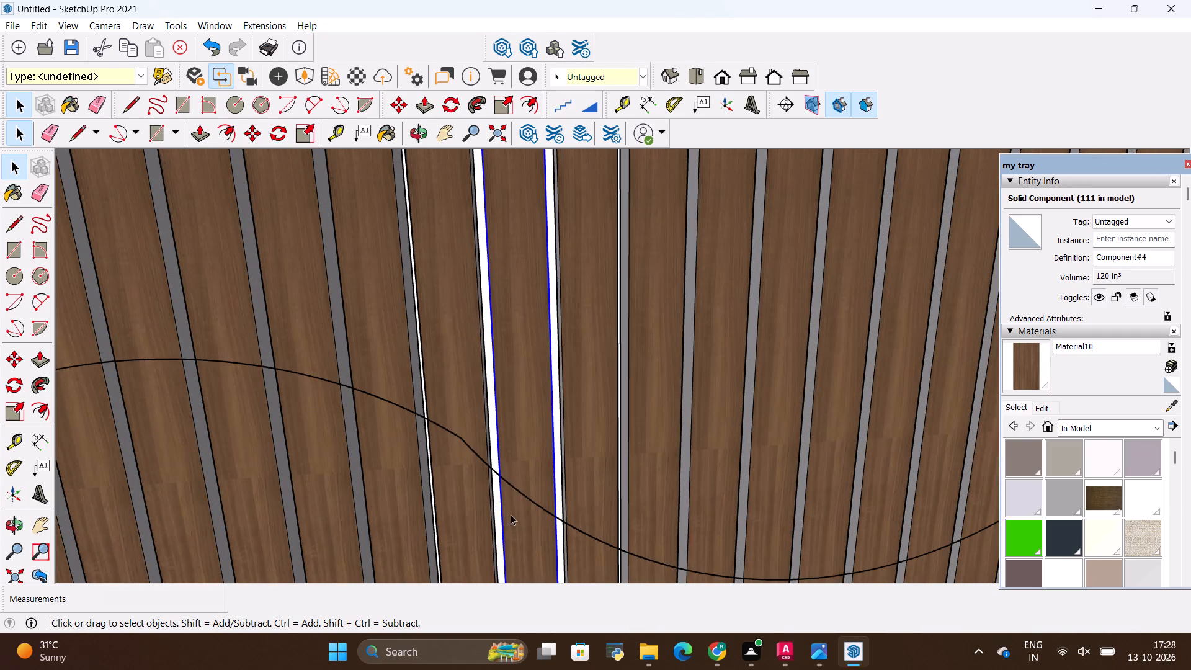
scroll(525, 460, "down", 20)
scroll(525, 460, "down", 8)
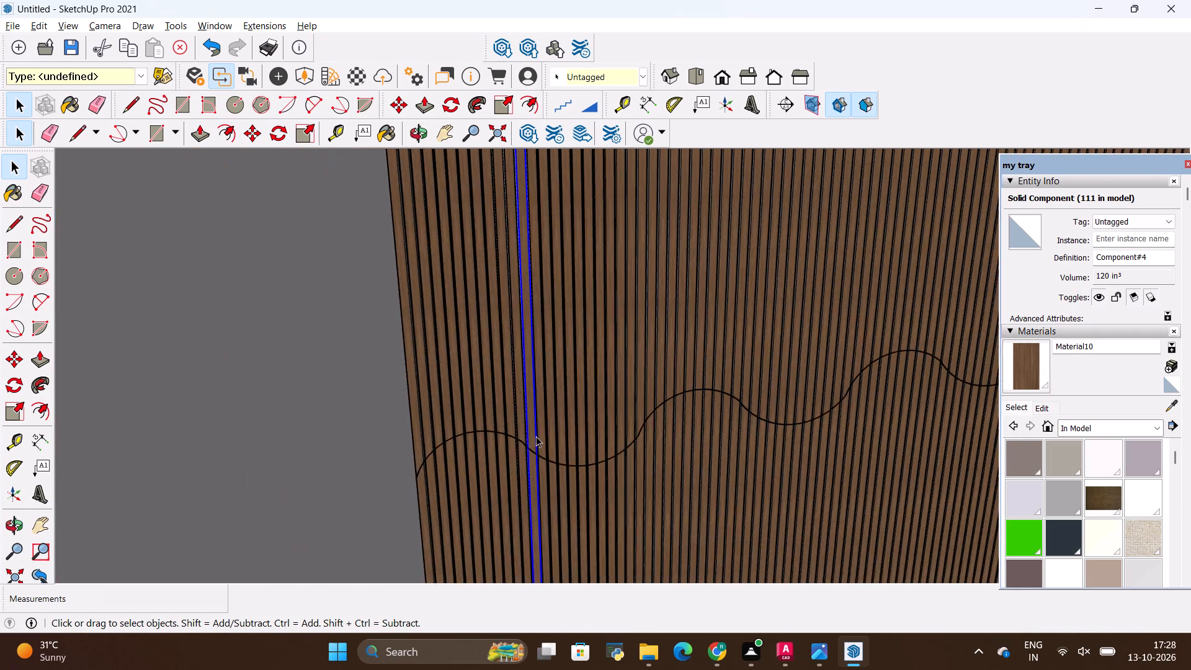
scroll(536, 436, "down", 2)
left_click(593, 298)
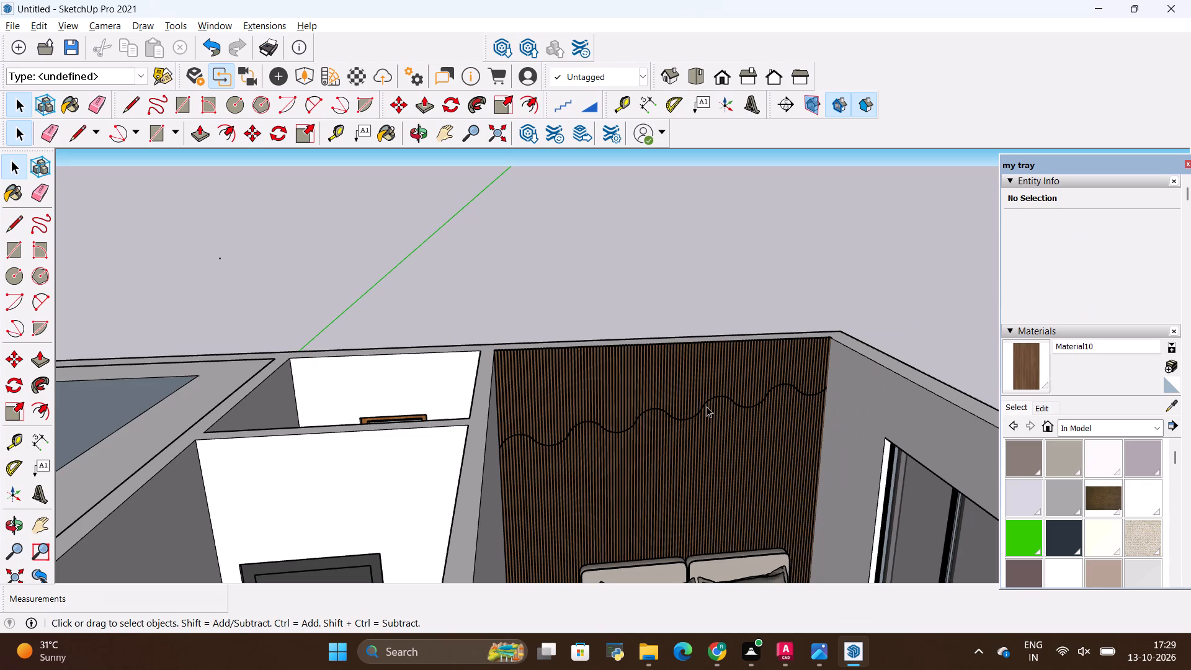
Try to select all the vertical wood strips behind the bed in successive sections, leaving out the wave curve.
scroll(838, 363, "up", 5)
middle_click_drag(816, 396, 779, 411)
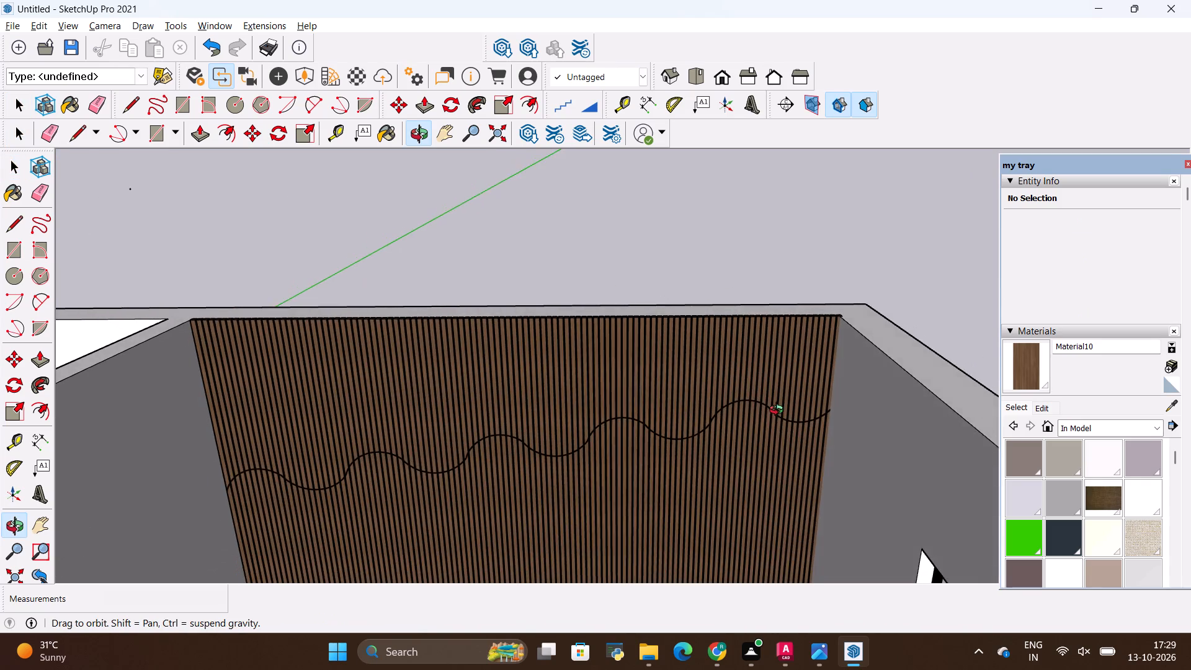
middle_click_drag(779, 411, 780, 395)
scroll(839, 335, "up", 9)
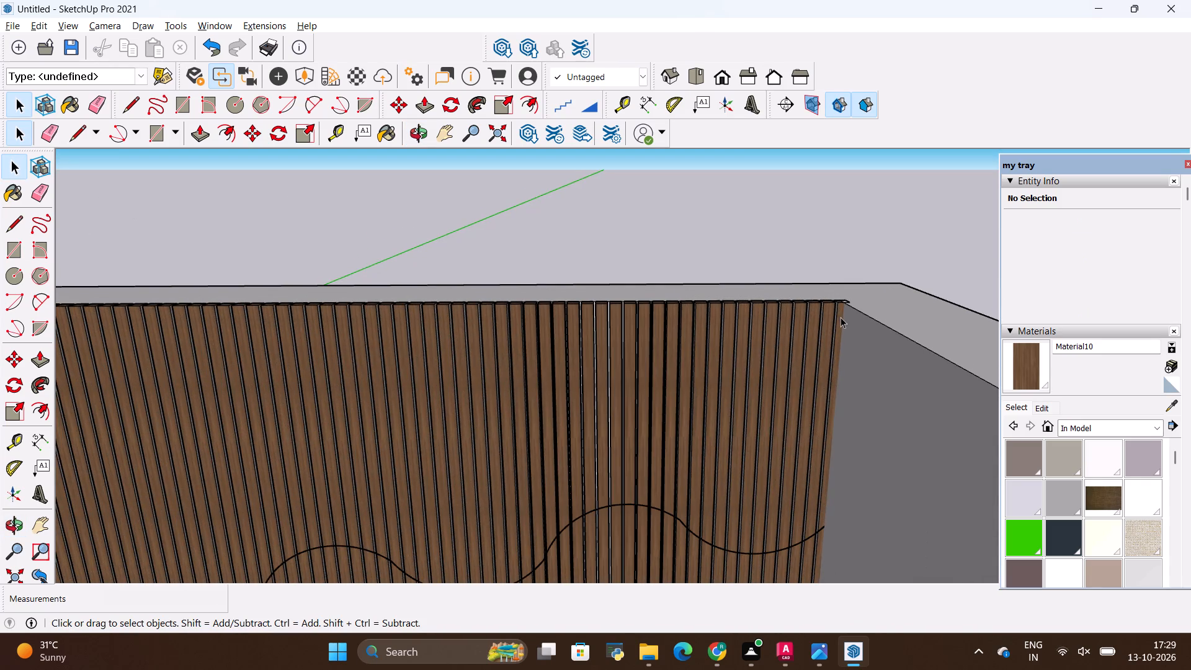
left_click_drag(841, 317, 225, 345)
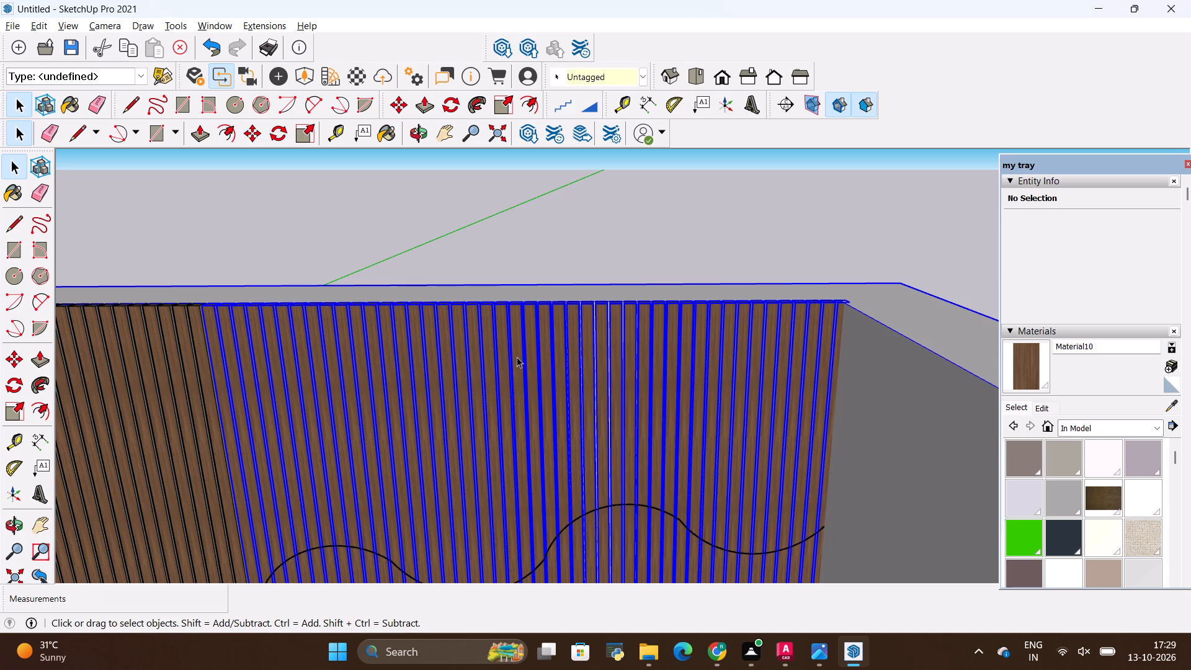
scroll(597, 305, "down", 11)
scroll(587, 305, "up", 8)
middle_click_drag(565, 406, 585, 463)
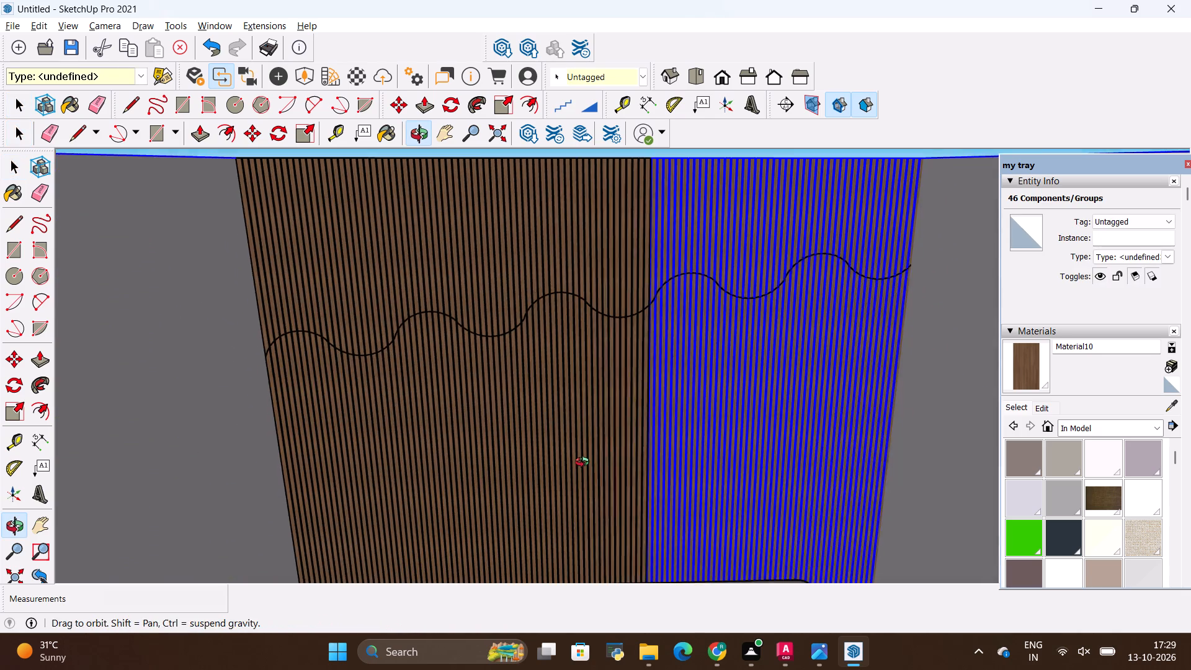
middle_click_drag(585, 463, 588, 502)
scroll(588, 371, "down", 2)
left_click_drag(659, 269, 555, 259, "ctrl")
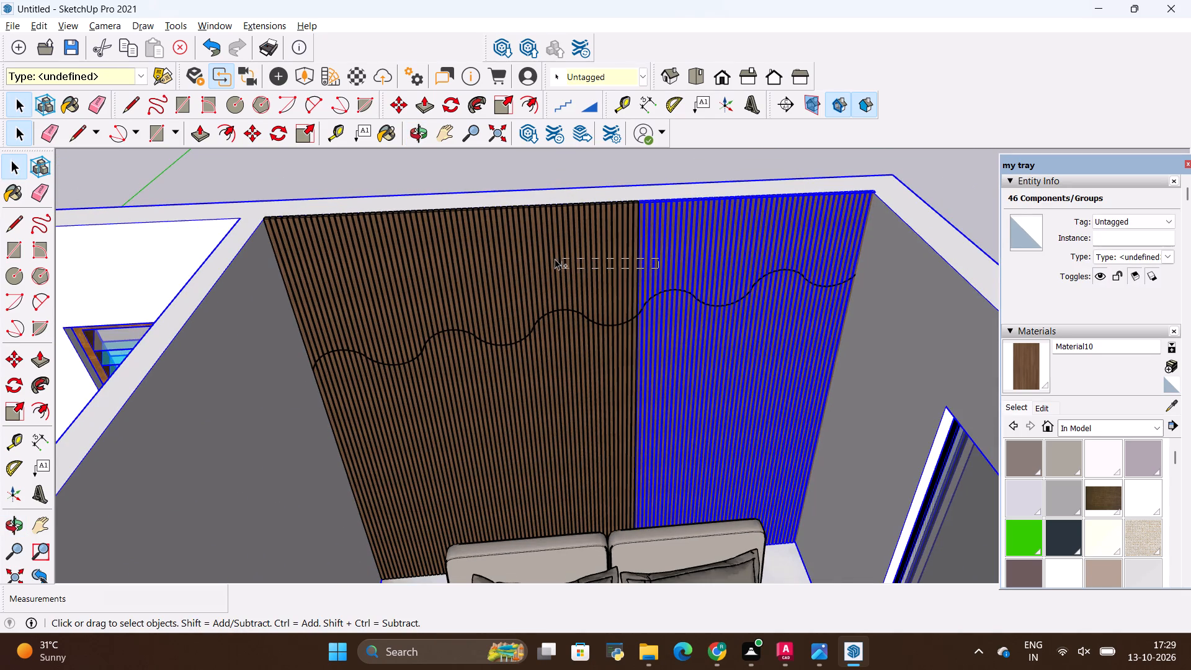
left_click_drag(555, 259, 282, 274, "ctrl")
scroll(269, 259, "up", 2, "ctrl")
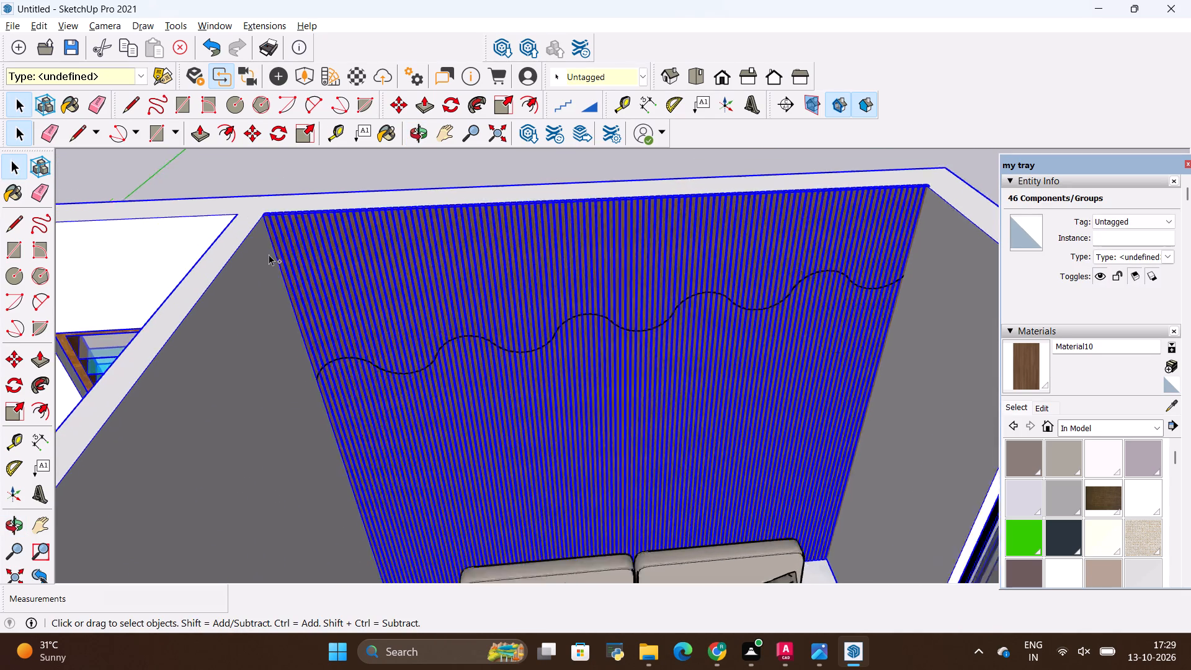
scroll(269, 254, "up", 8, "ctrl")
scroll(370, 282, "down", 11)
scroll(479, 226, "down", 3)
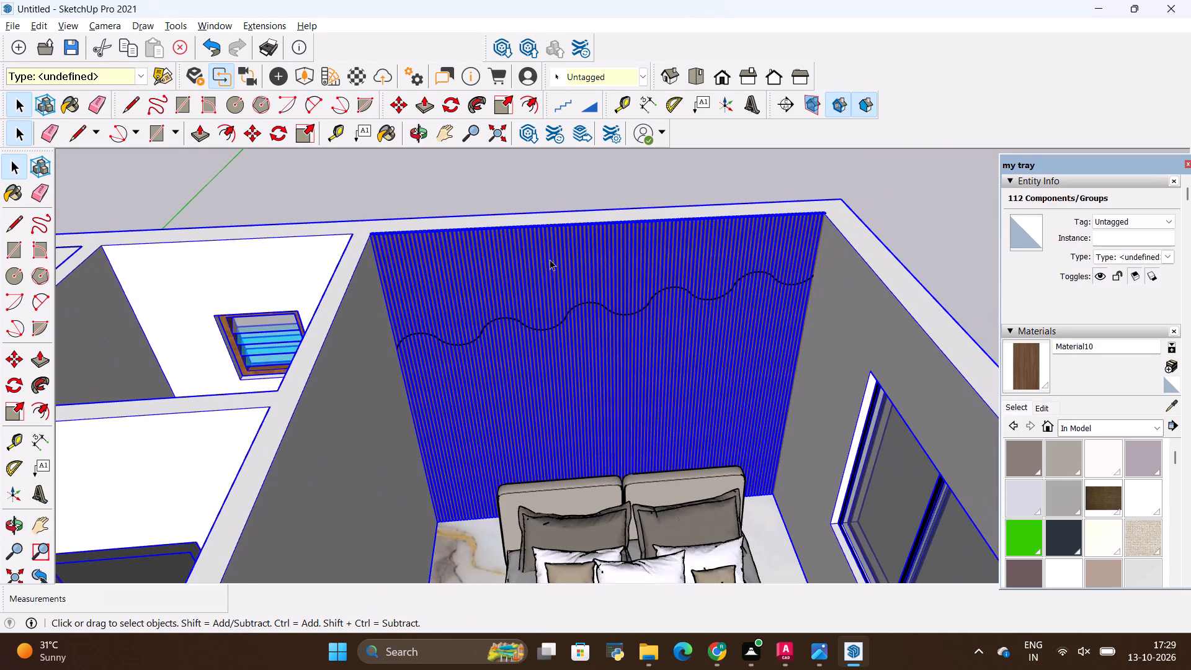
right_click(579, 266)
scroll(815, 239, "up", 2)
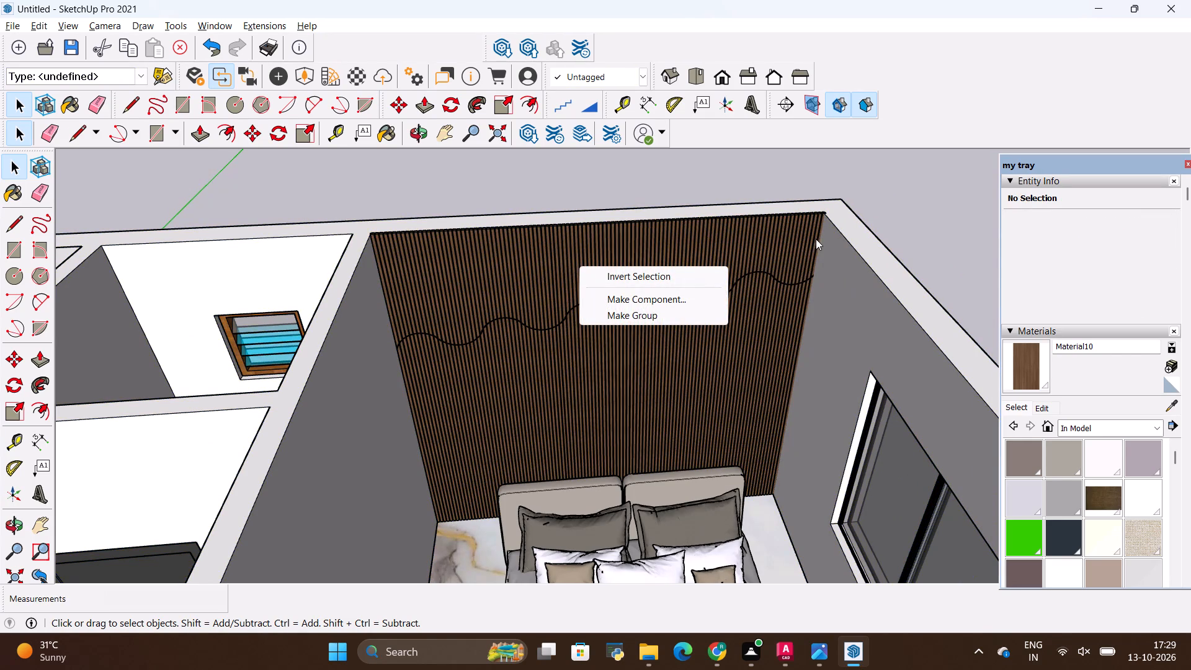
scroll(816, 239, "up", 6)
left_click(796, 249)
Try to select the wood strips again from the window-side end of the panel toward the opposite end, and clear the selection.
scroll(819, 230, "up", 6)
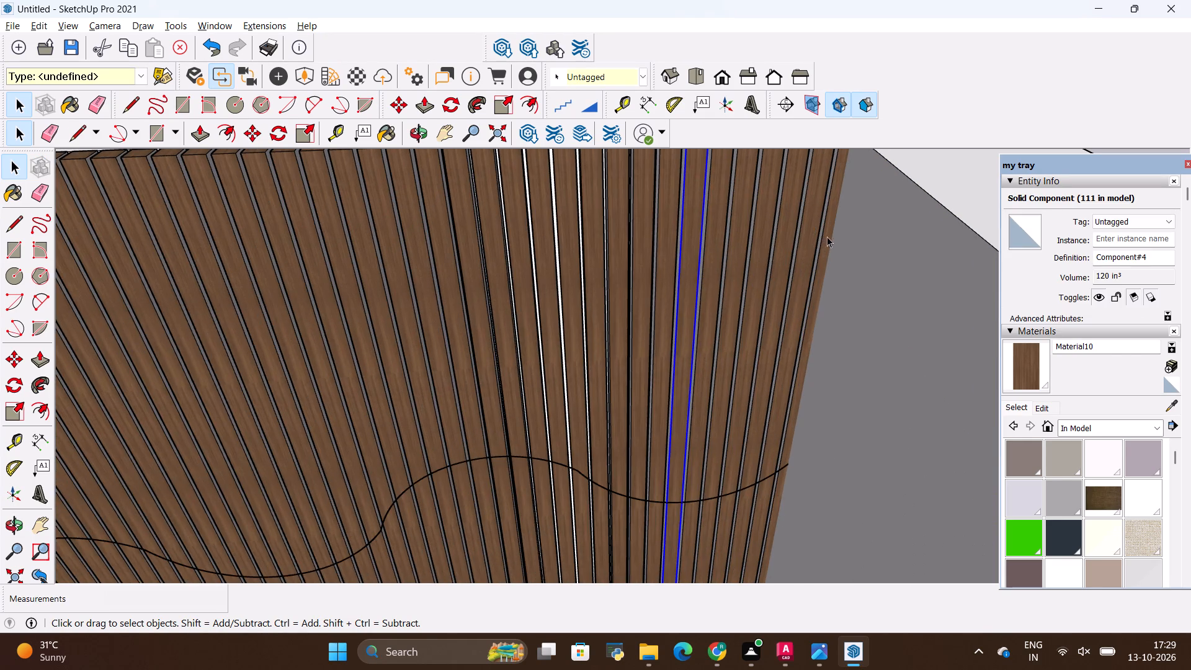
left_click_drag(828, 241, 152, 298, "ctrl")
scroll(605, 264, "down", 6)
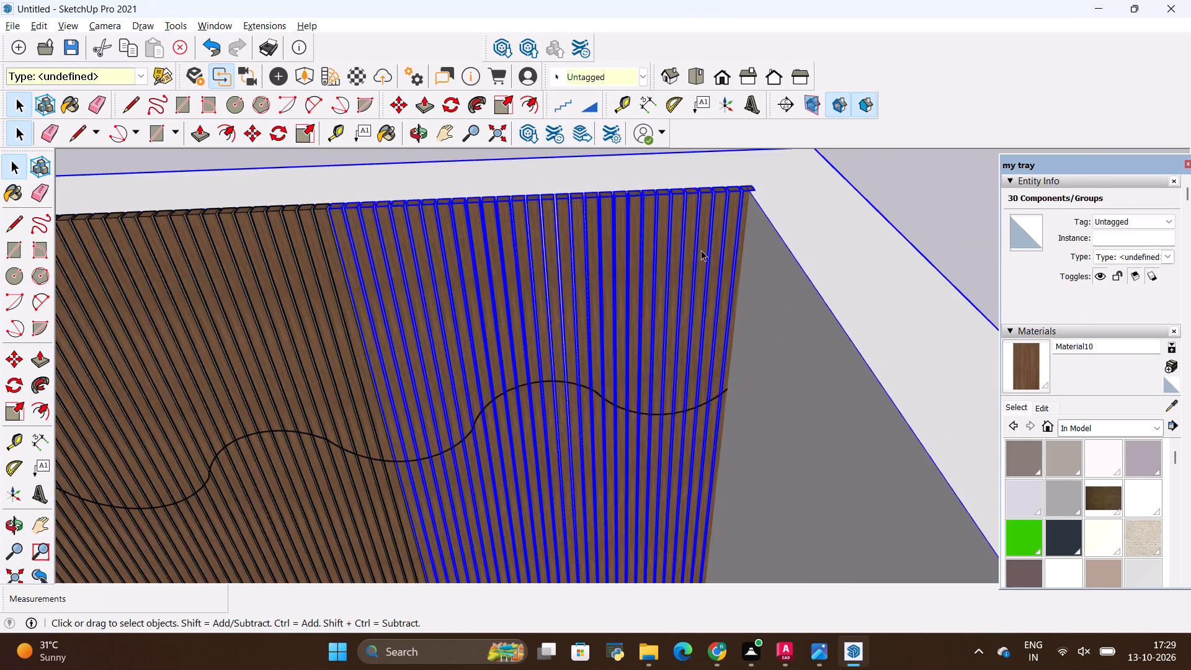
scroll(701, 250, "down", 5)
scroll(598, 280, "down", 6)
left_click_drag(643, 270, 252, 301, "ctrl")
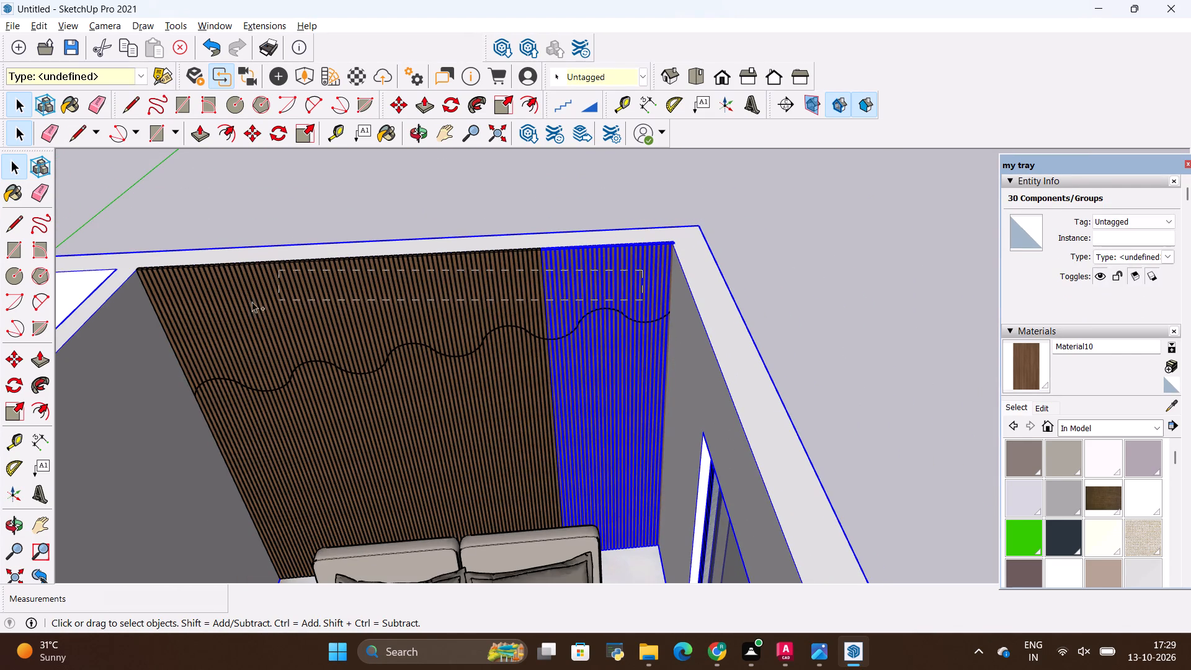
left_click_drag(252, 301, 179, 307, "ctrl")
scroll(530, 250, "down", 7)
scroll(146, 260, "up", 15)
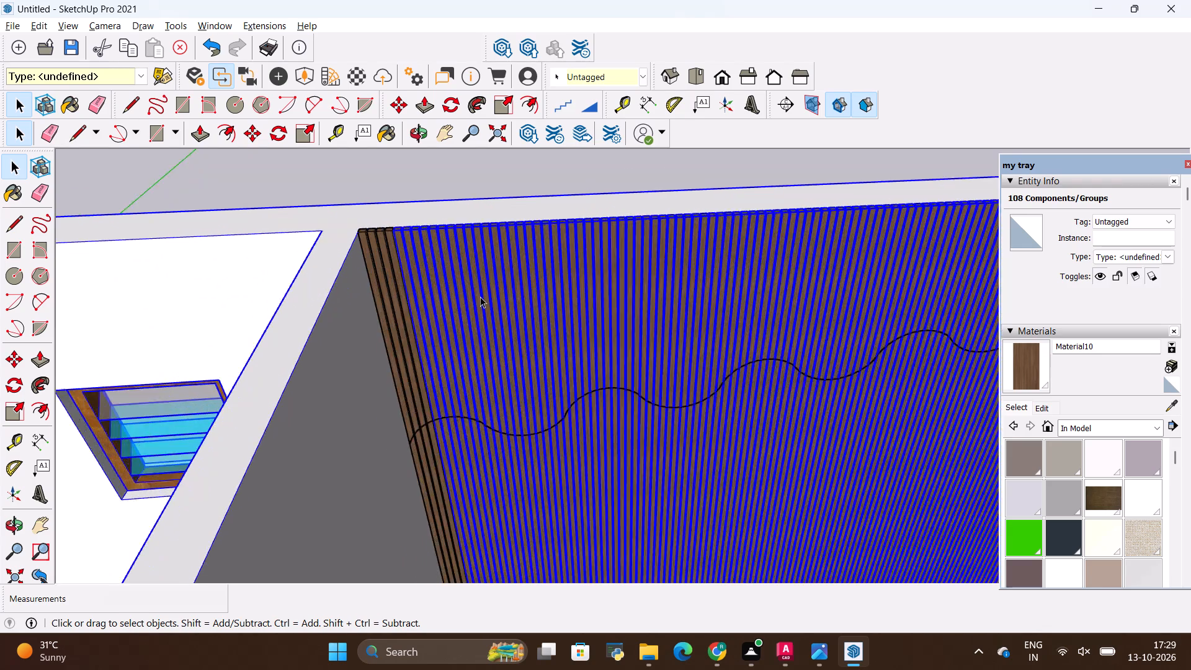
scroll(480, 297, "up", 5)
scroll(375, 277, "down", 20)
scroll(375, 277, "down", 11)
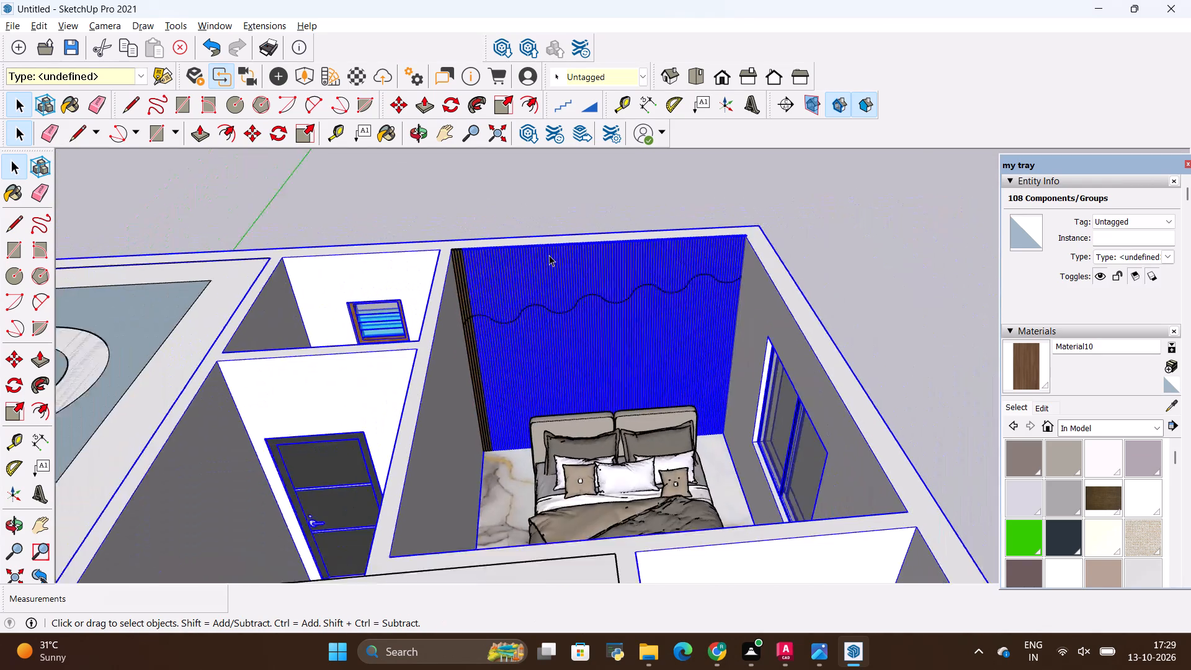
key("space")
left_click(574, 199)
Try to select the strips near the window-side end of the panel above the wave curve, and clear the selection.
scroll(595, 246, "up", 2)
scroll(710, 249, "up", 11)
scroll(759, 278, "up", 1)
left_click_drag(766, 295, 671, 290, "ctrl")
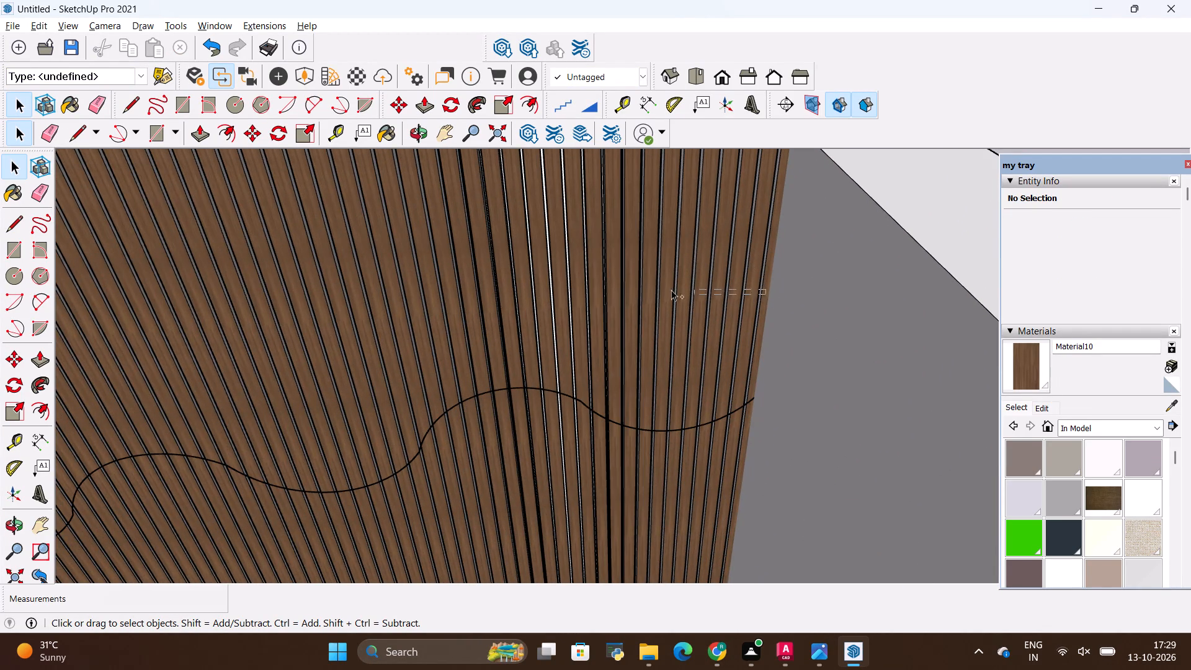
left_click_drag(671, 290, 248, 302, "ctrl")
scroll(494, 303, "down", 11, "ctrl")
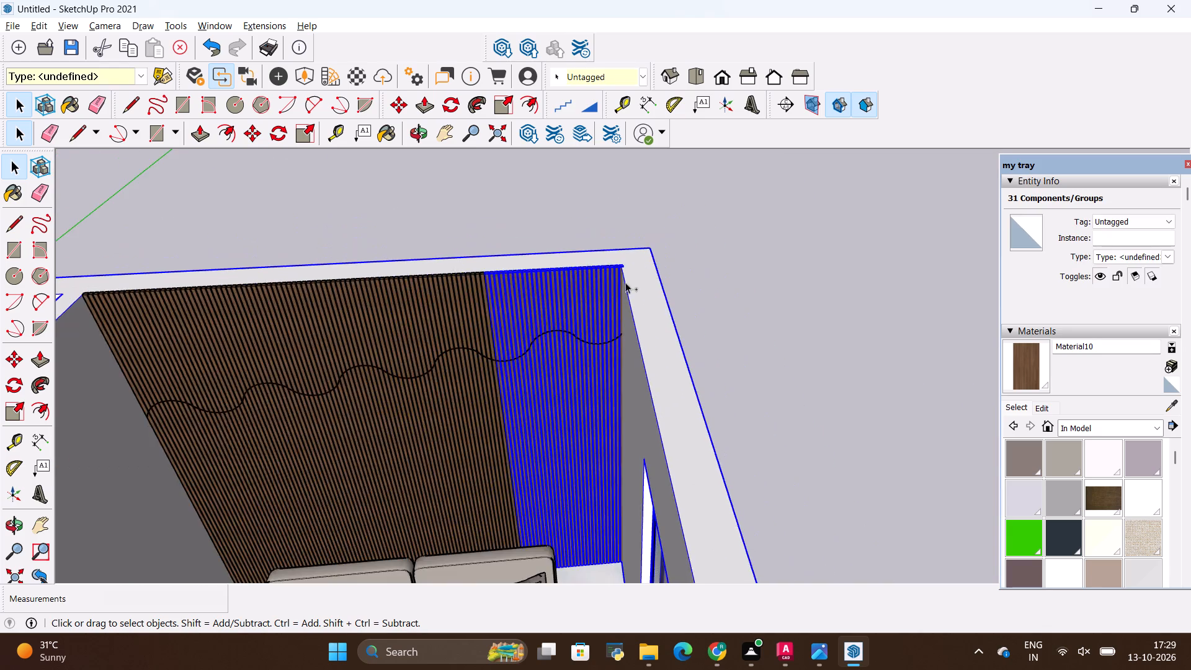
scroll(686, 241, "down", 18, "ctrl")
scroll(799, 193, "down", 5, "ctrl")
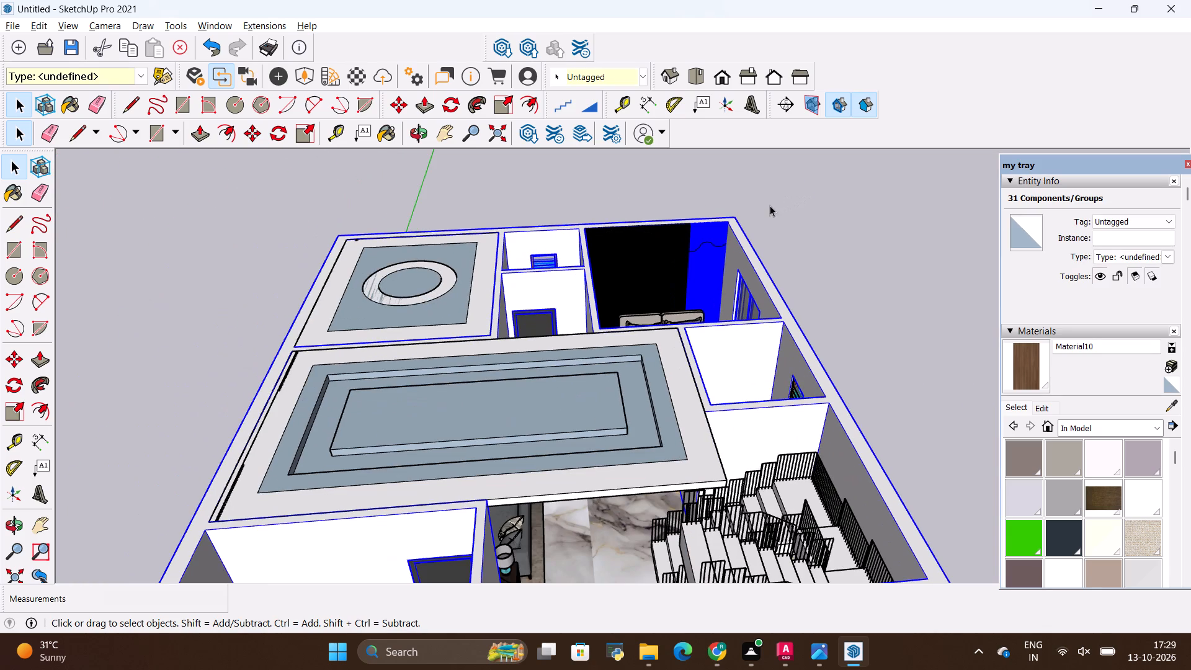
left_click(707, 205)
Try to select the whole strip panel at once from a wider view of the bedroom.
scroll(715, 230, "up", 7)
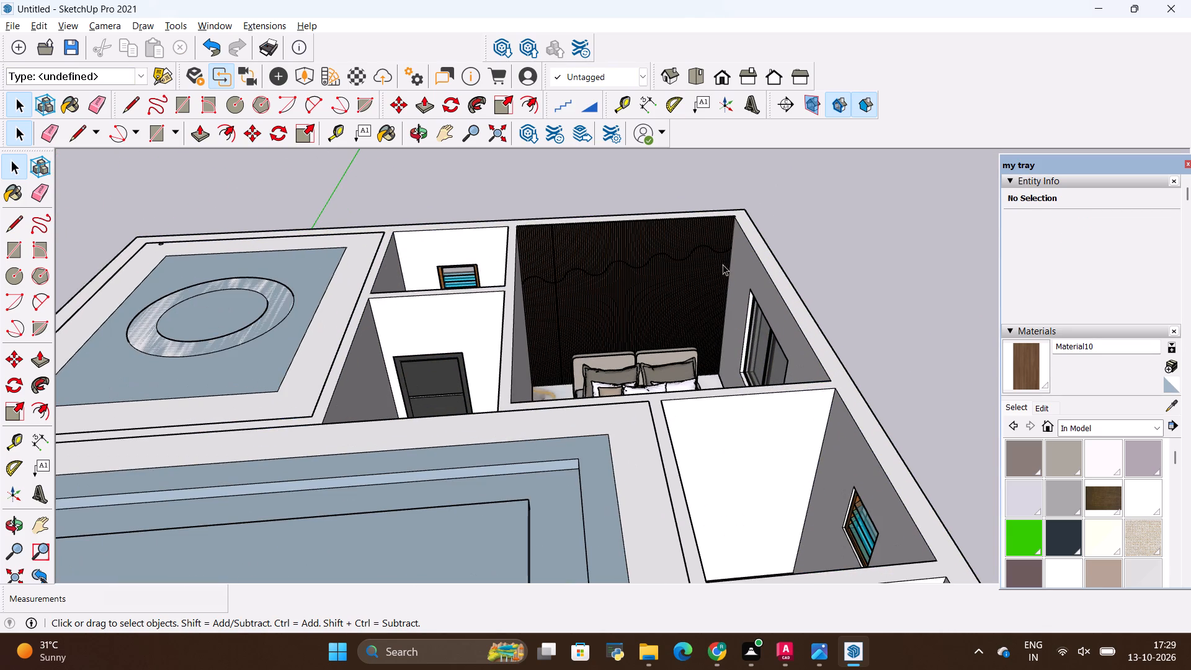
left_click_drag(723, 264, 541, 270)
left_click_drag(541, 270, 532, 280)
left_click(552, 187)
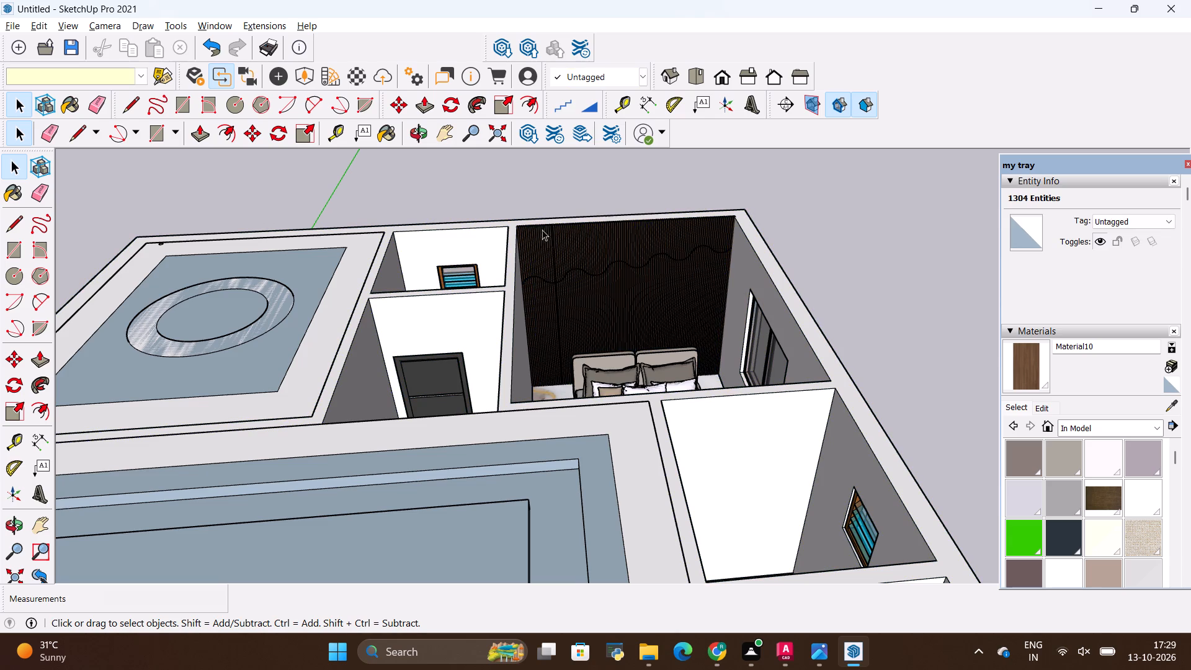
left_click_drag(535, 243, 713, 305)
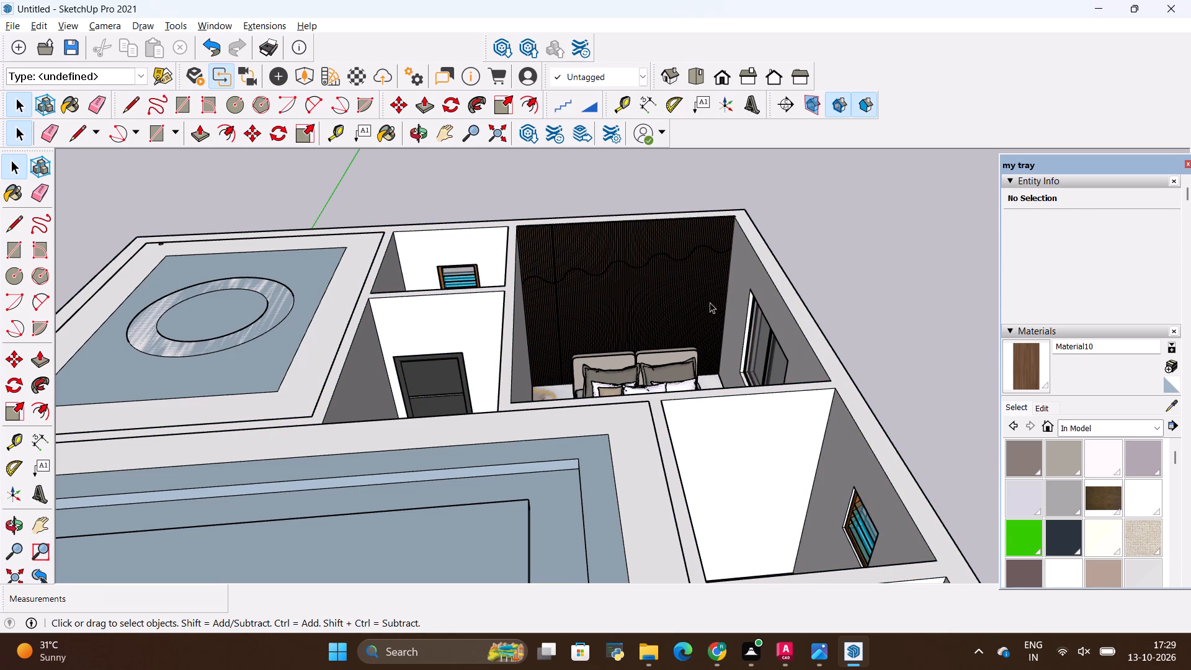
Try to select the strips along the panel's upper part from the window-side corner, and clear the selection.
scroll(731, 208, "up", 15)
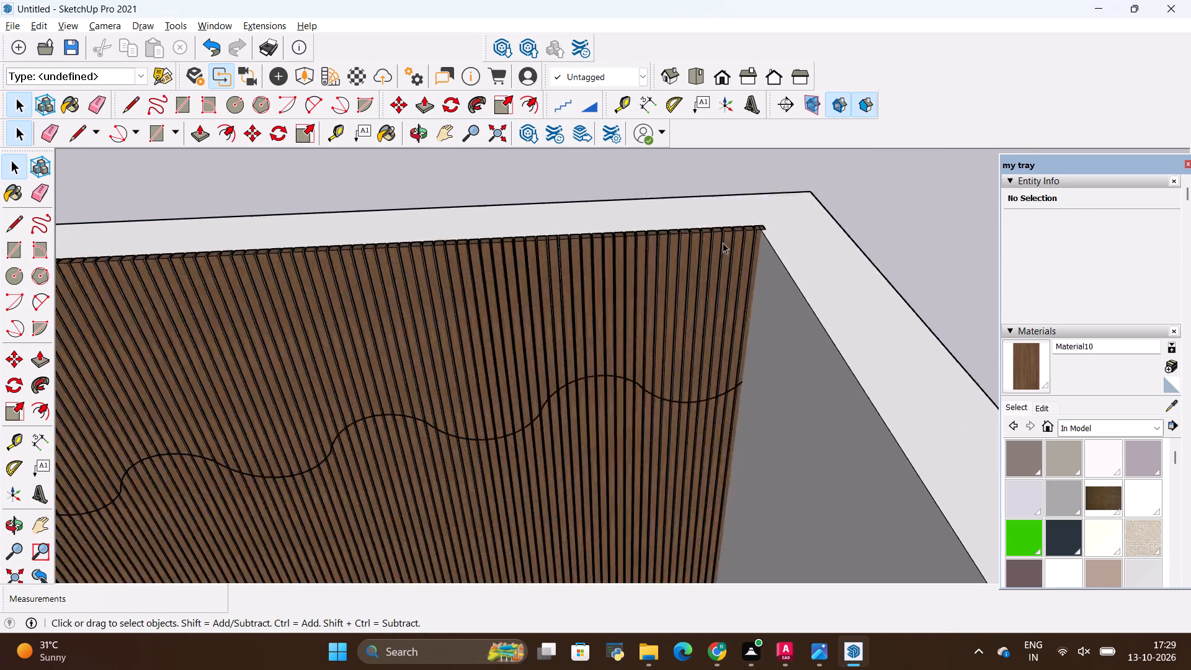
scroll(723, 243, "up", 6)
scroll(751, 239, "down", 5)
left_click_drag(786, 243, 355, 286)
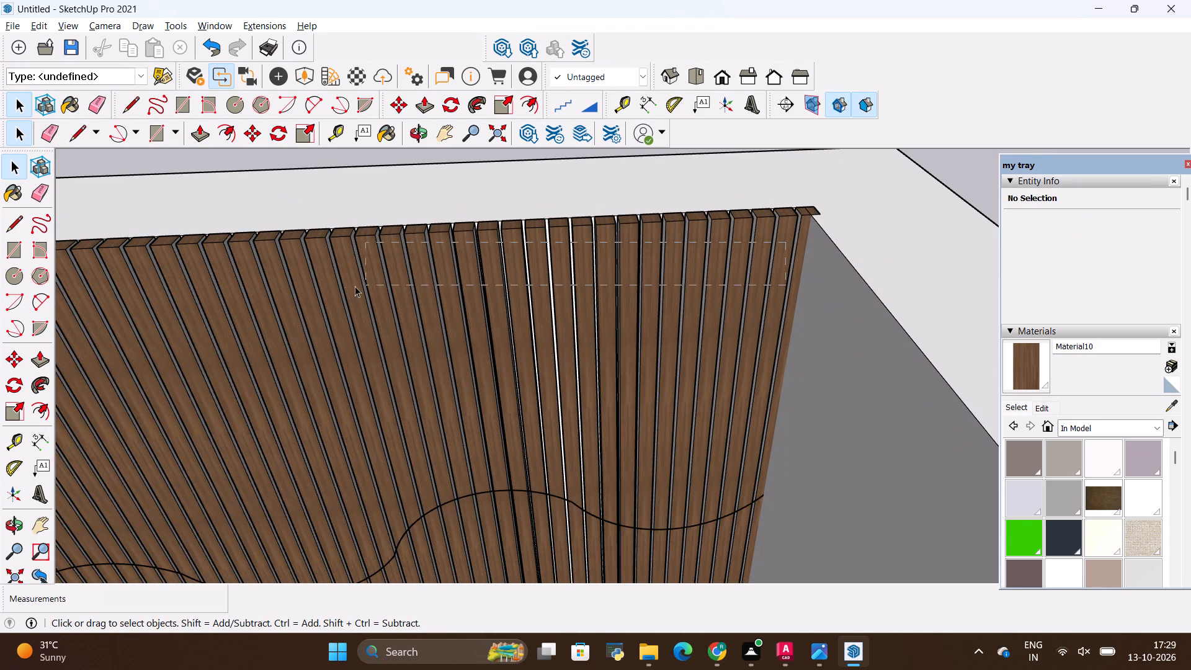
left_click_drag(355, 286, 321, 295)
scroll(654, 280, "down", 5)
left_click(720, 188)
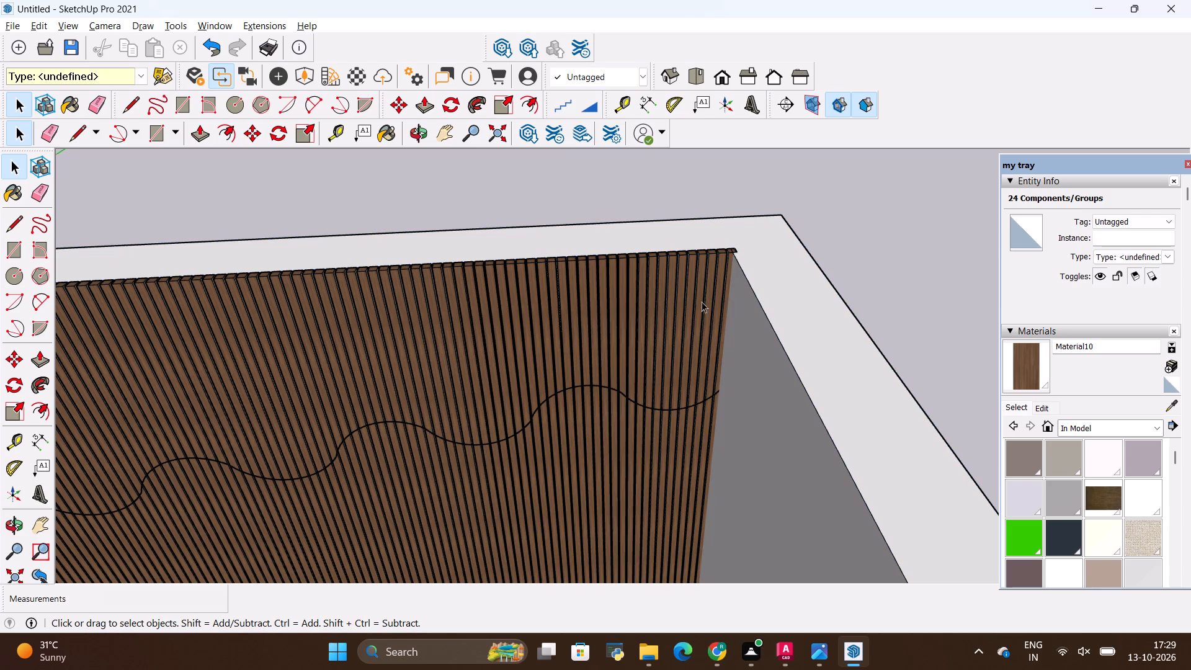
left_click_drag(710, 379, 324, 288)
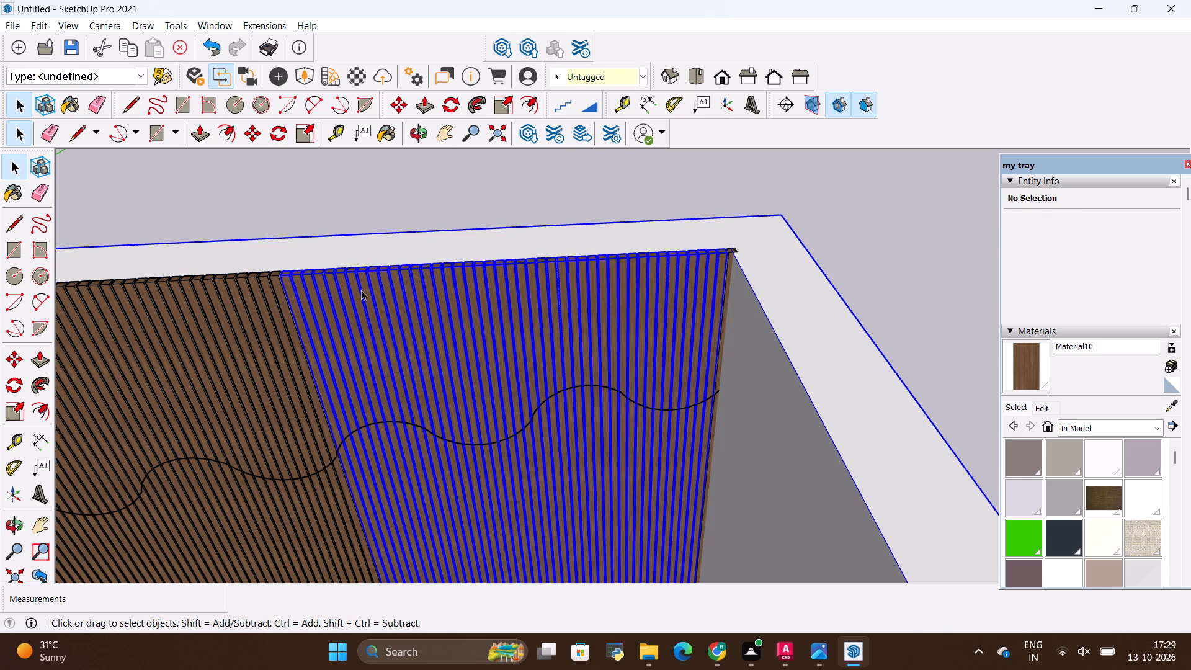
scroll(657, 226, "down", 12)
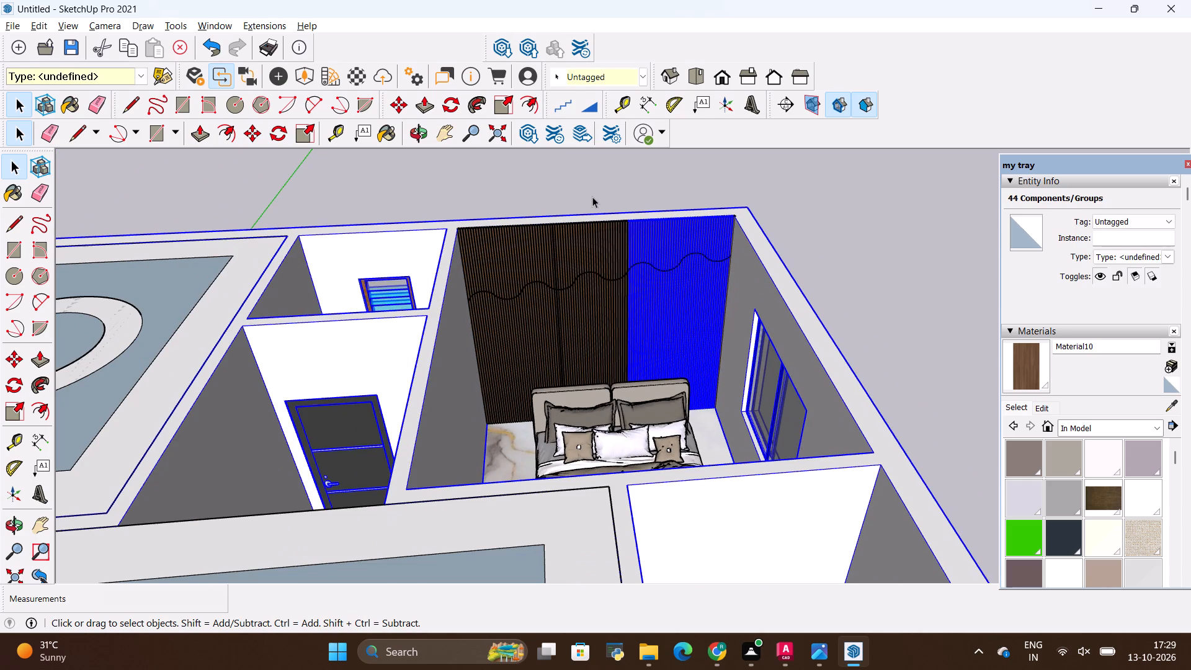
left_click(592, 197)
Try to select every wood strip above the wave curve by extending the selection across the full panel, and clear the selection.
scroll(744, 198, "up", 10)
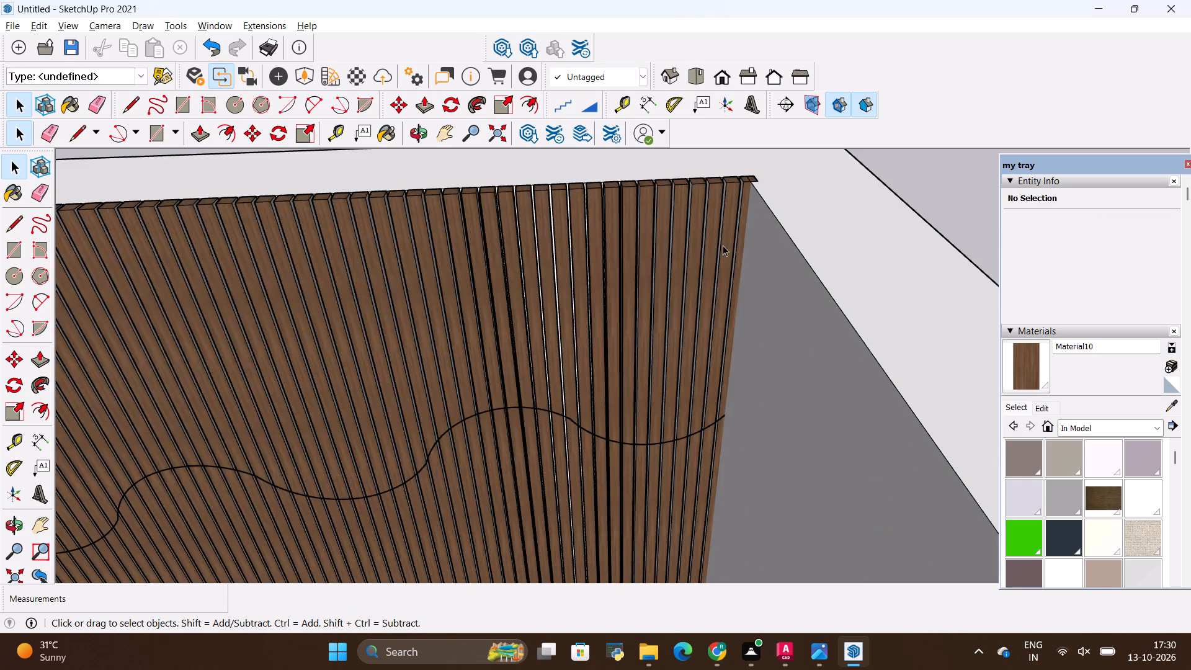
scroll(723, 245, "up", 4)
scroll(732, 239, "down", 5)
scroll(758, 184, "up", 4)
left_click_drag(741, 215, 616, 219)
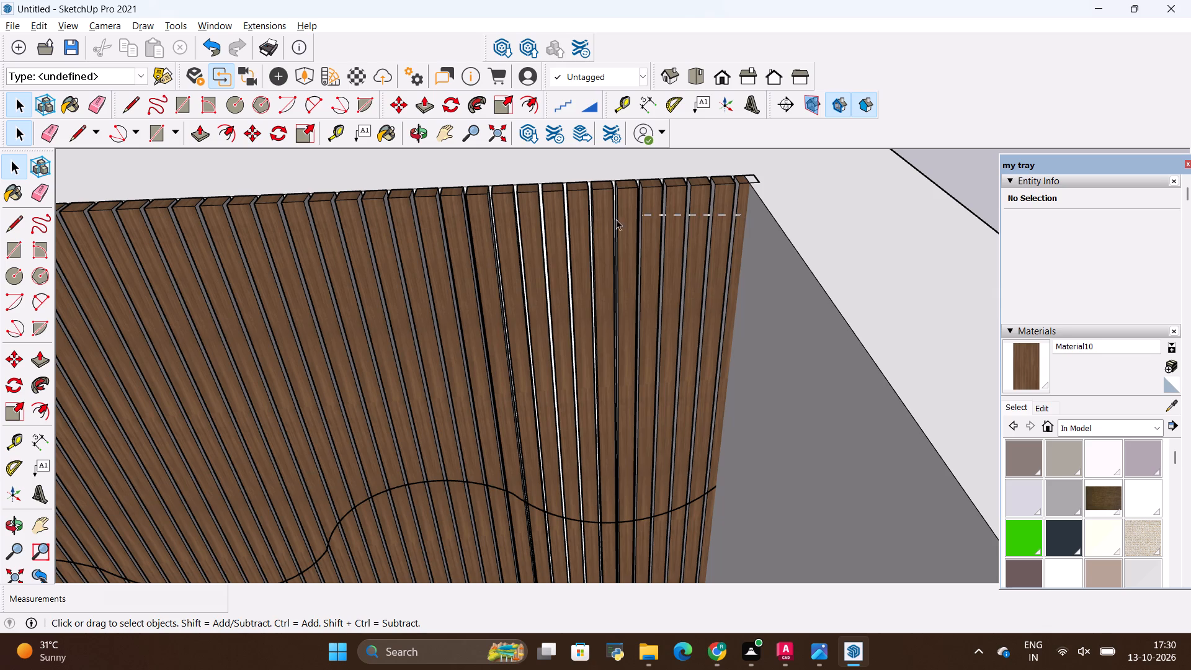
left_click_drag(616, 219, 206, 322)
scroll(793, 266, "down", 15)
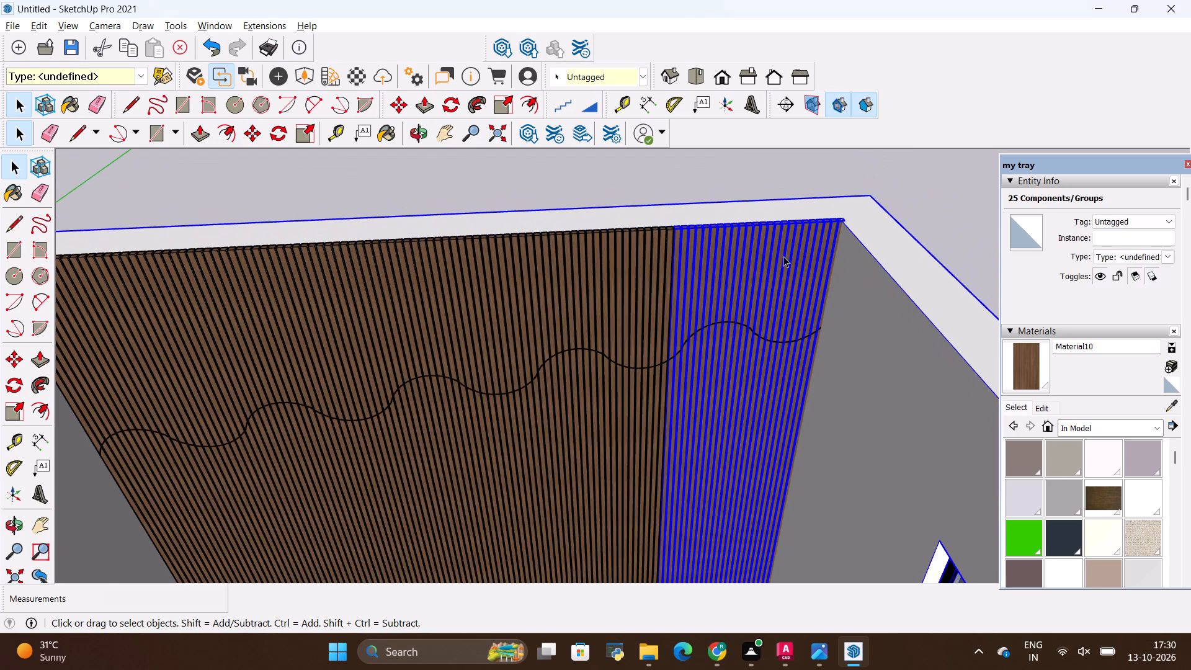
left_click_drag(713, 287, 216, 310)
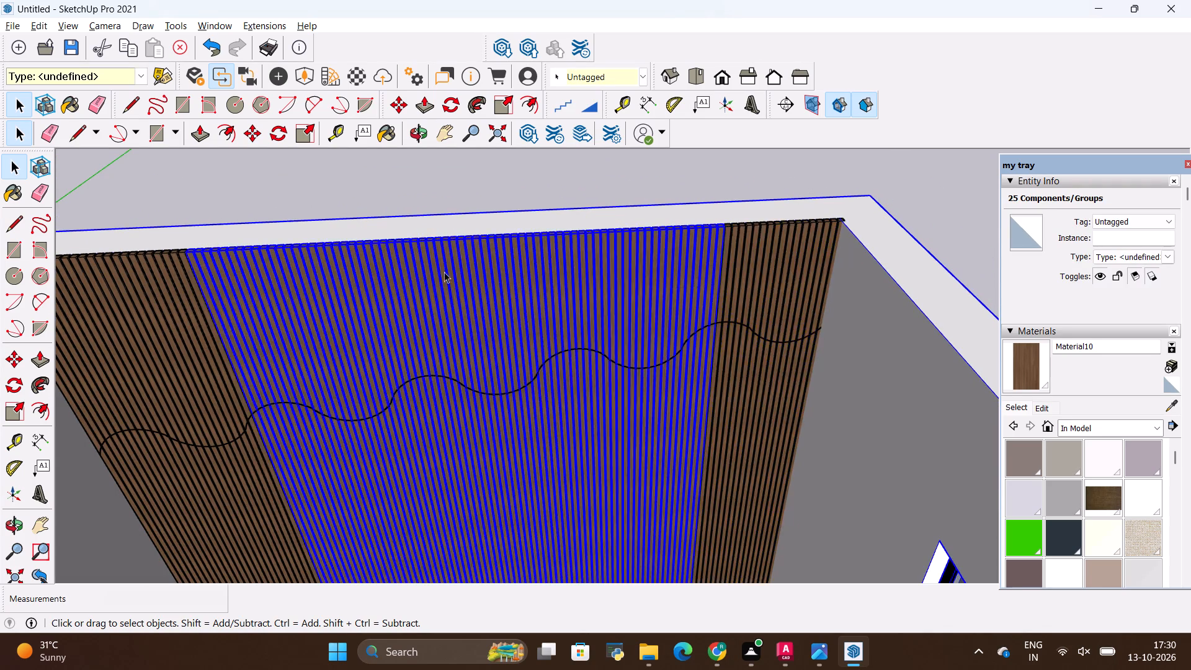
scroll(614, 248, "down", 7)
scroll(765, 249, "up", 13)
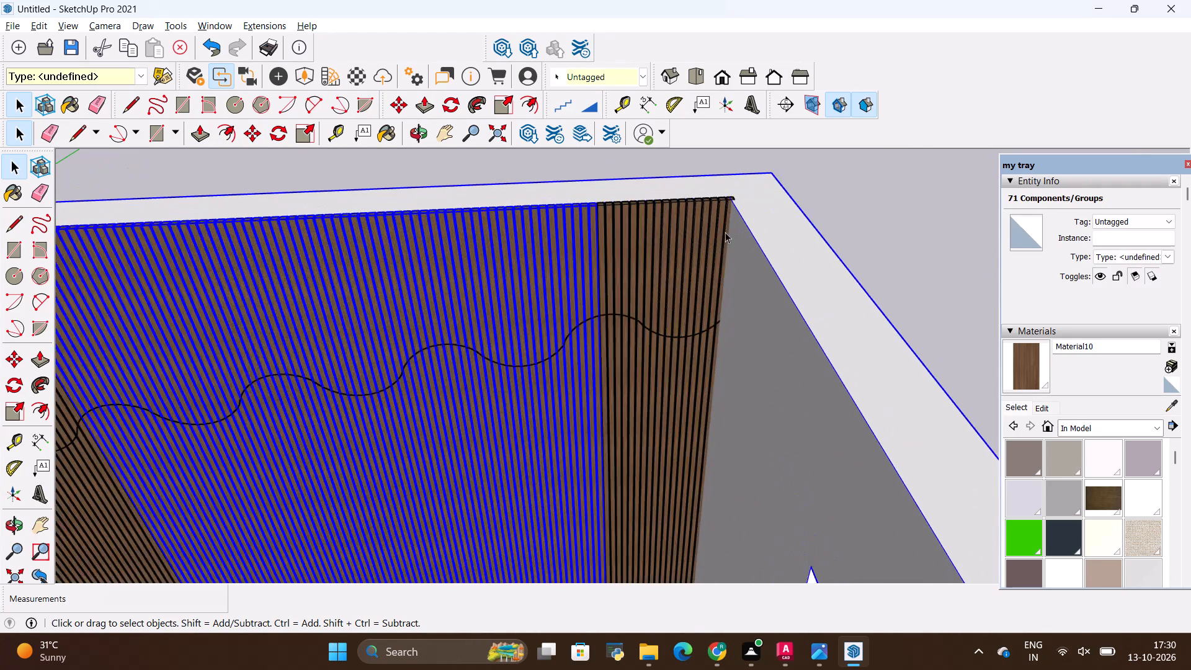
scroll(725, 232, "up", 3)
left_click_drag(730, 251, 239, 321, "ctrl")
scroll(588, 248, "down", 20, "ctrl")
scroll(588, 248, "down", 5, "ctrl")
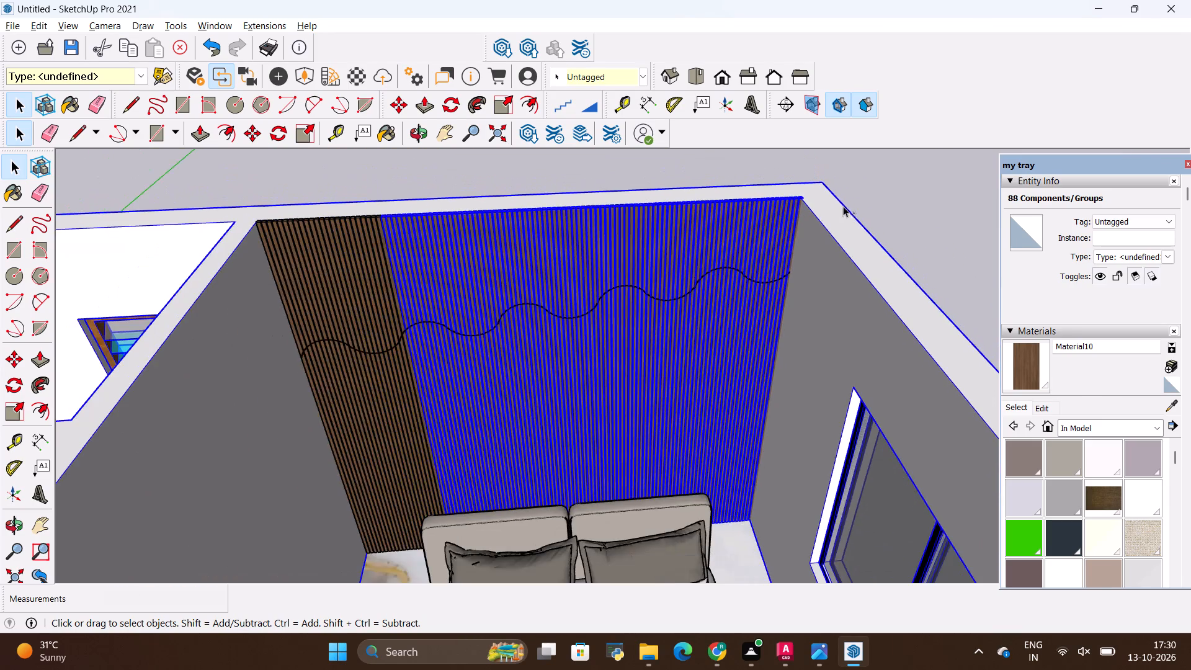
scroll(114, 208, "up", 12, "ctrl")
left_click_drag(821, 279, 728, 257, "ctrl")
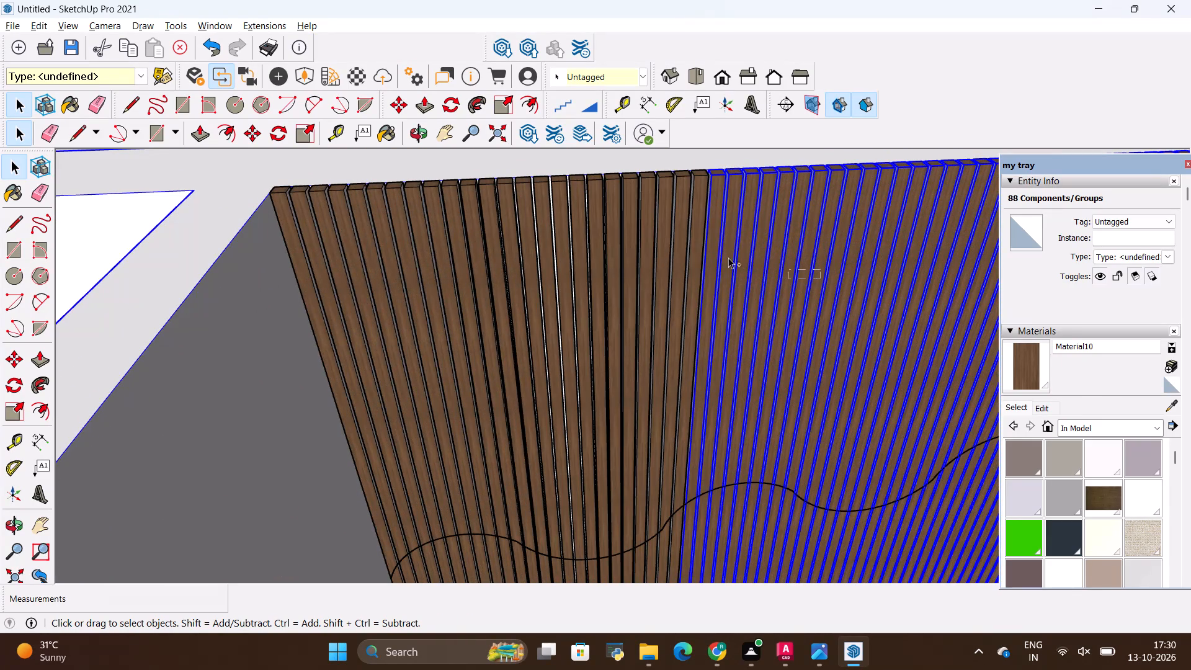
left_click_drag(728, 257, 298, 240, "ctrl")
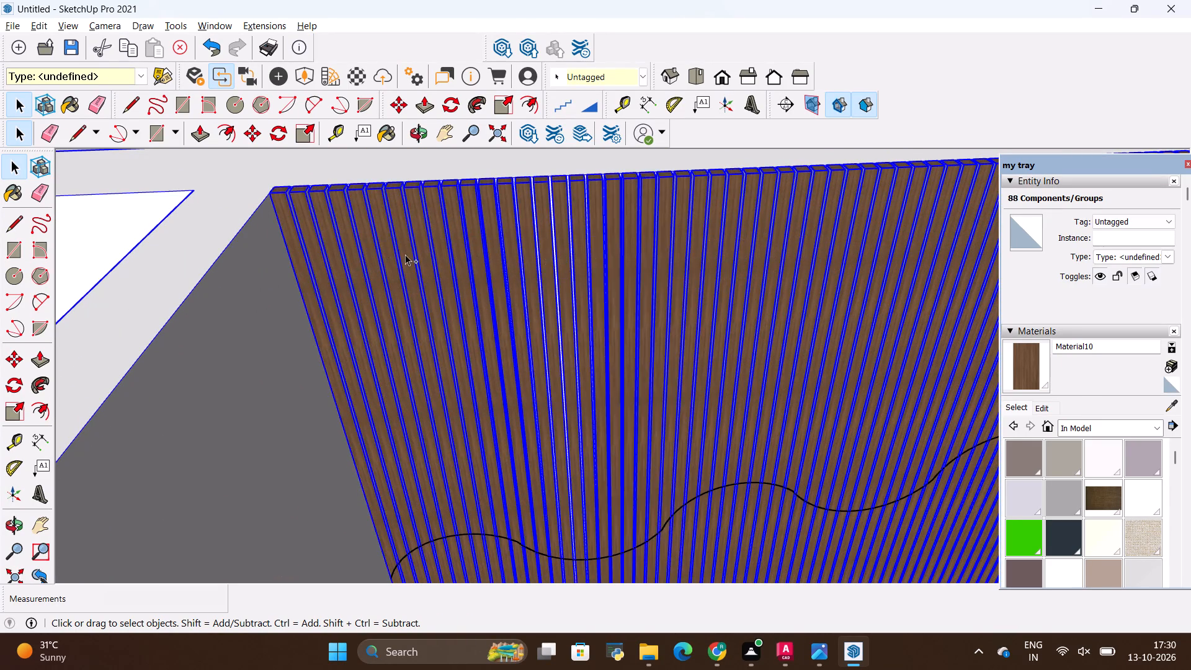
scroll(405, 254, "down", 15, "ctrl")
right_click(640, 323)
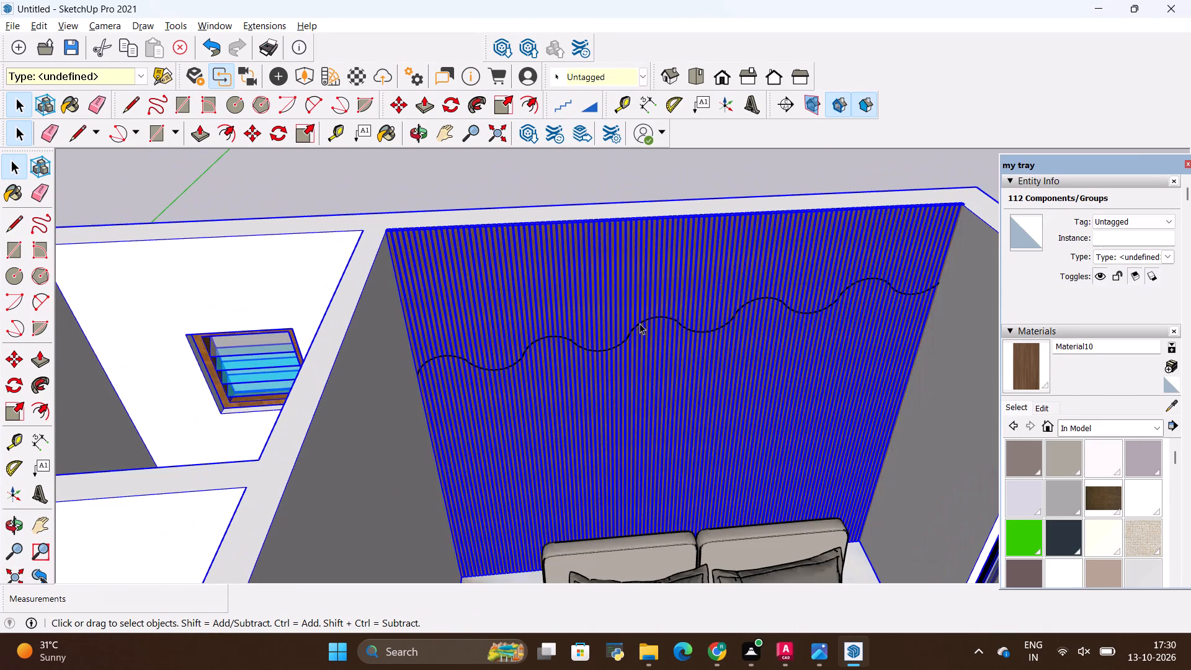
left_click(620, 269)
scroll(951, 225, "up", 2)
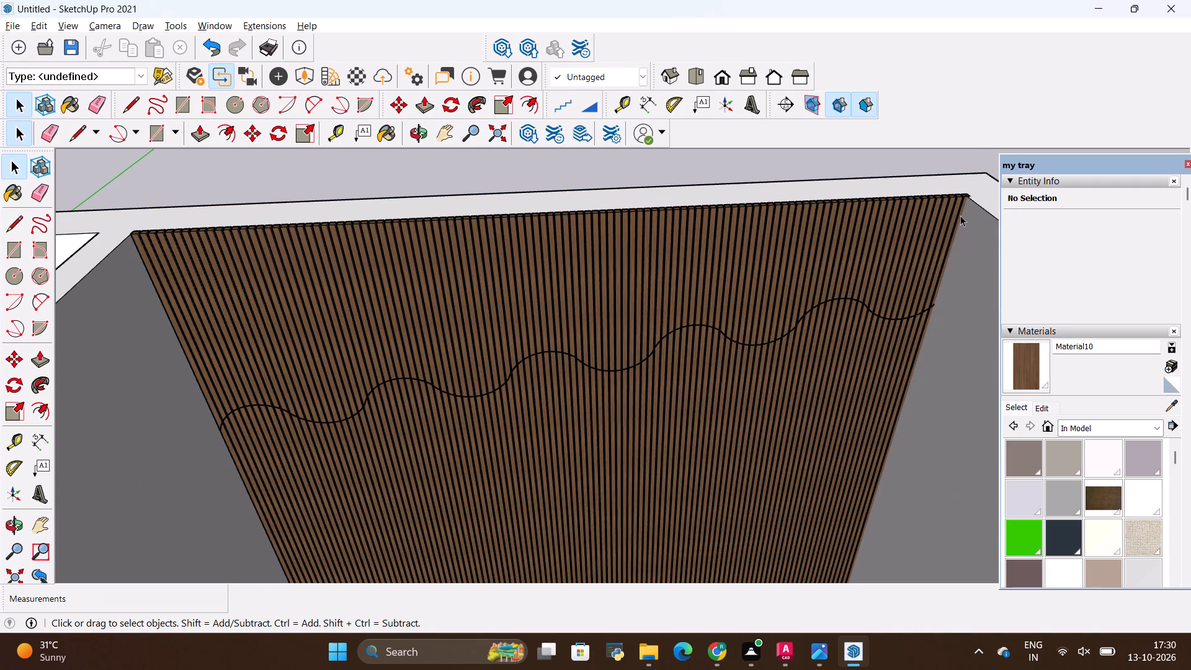
Select the wood strip panel with its wave curve, explode the selected components, and clear the selection.
left_click_drag(960, 215, 170, 325)
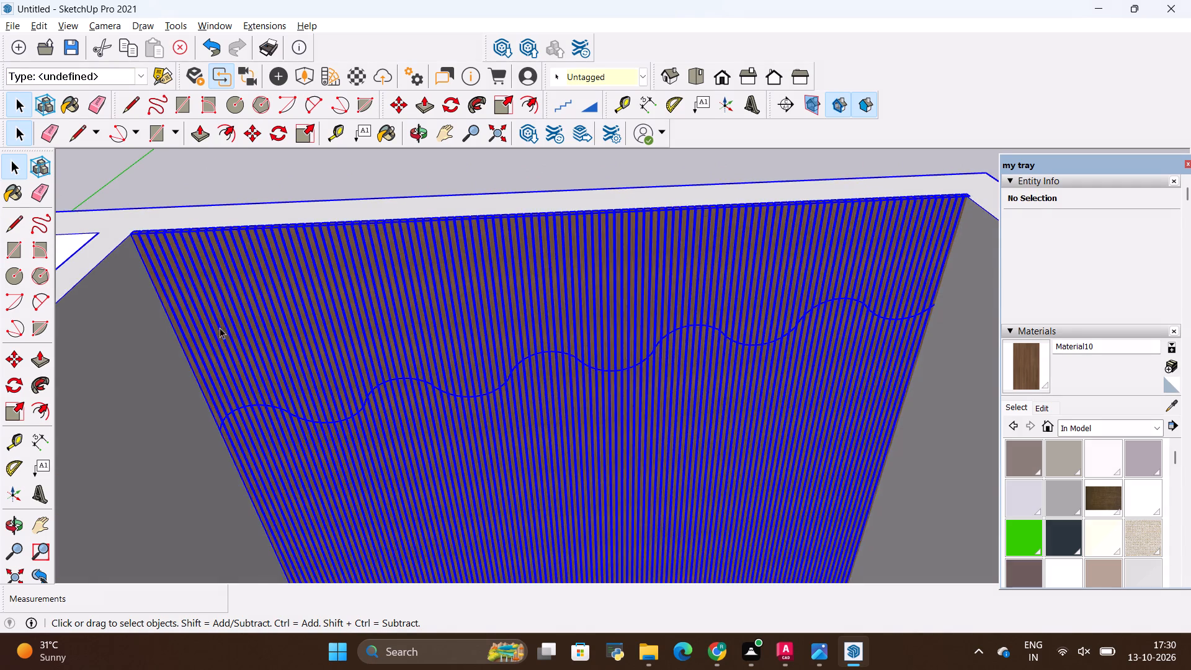
scroll(455, 312, "down", 11)
right_click(503, 331)
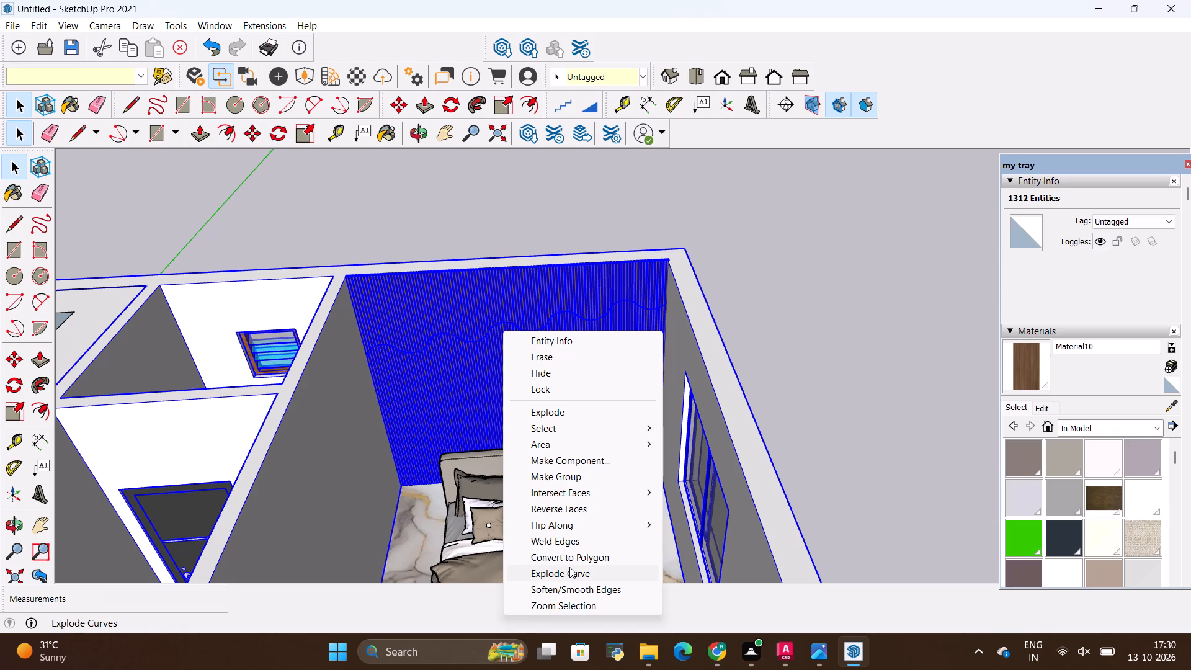
left_click(572, 418)
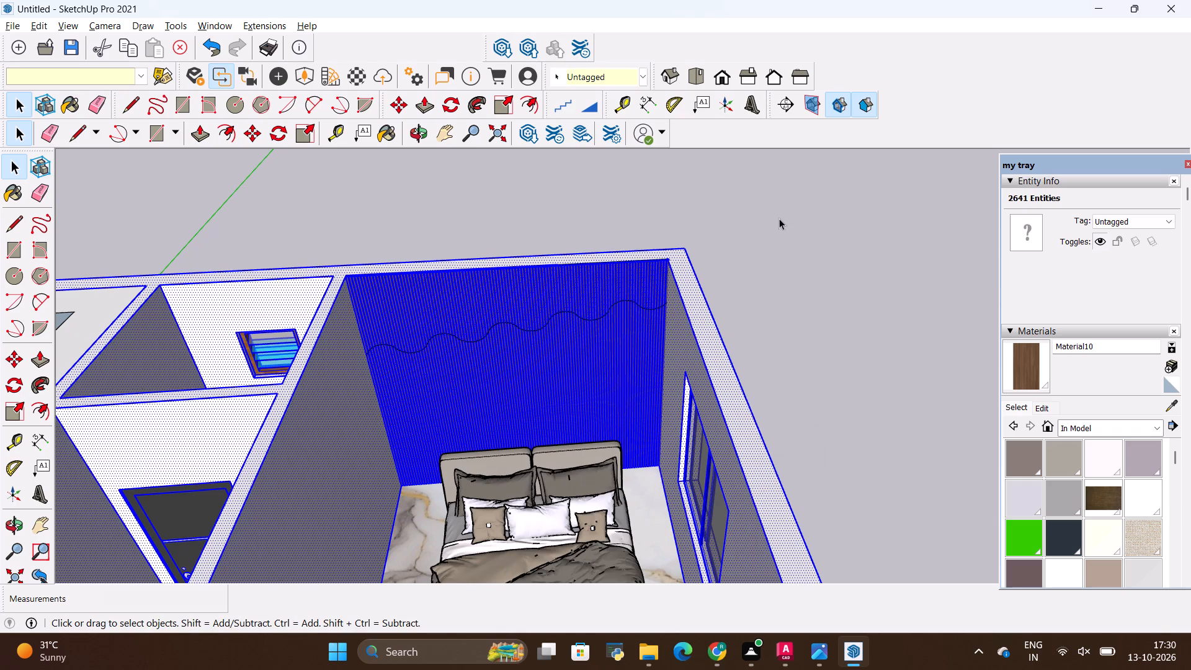
key("space")
left_click(595, 222)
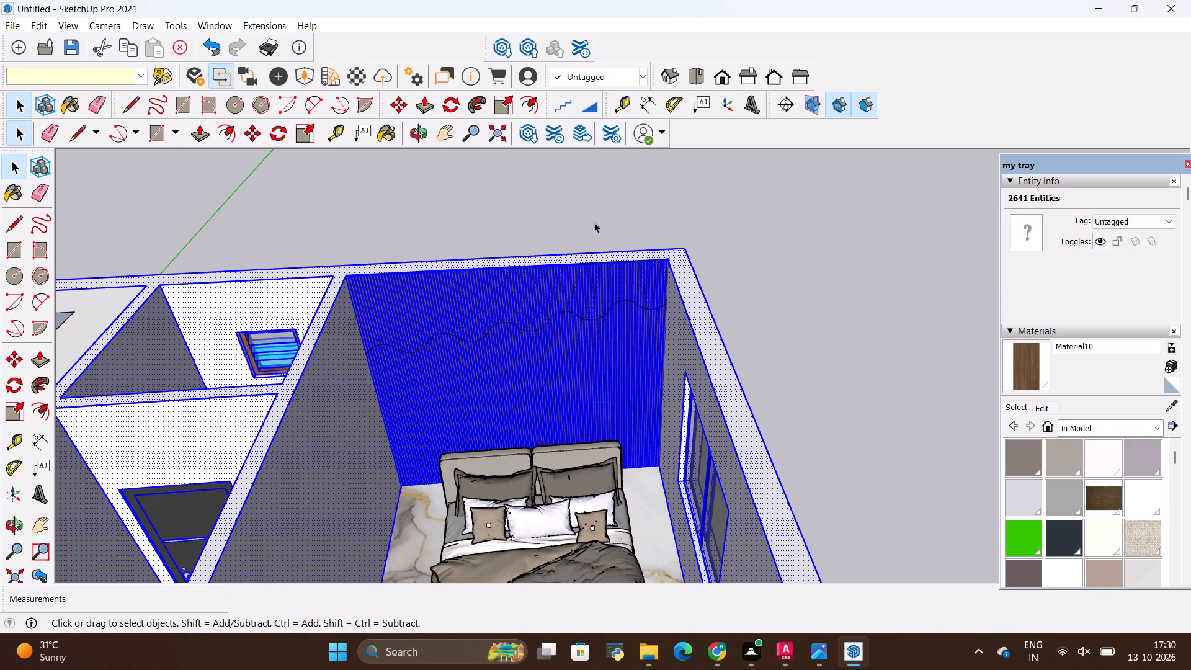
Check how individual exploded strips split at the wave curve, and clear the selection.
left_click(550, 342)
scroll(549, 308, "up", 10)
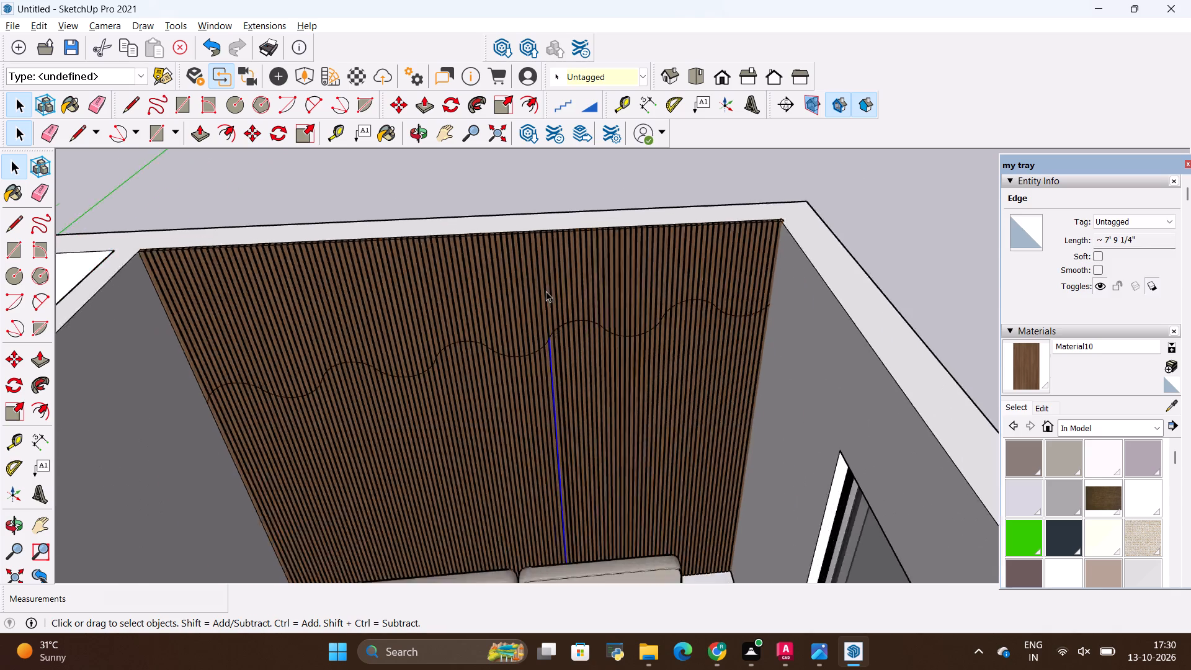
scroll(607, 322, "up", 10)
scroll(488, 336, "up", 2)
left_click(491, 336)
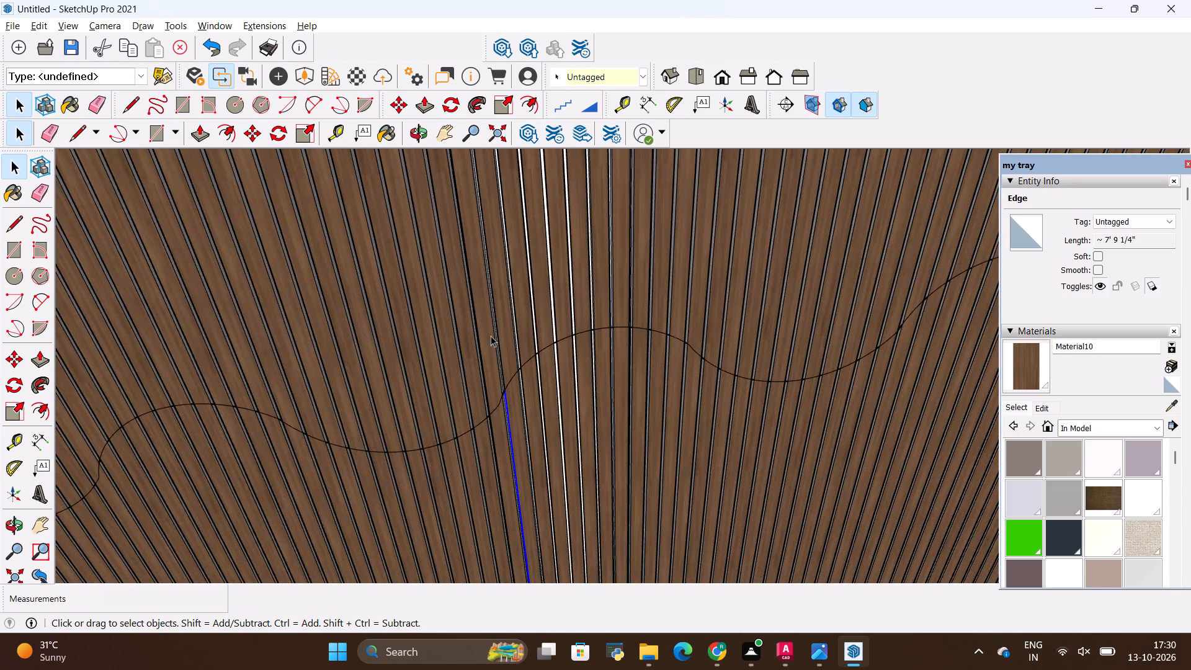
left_click(488, 342)
scroll(597, 405, "down", 12)
left_click(606, 185)
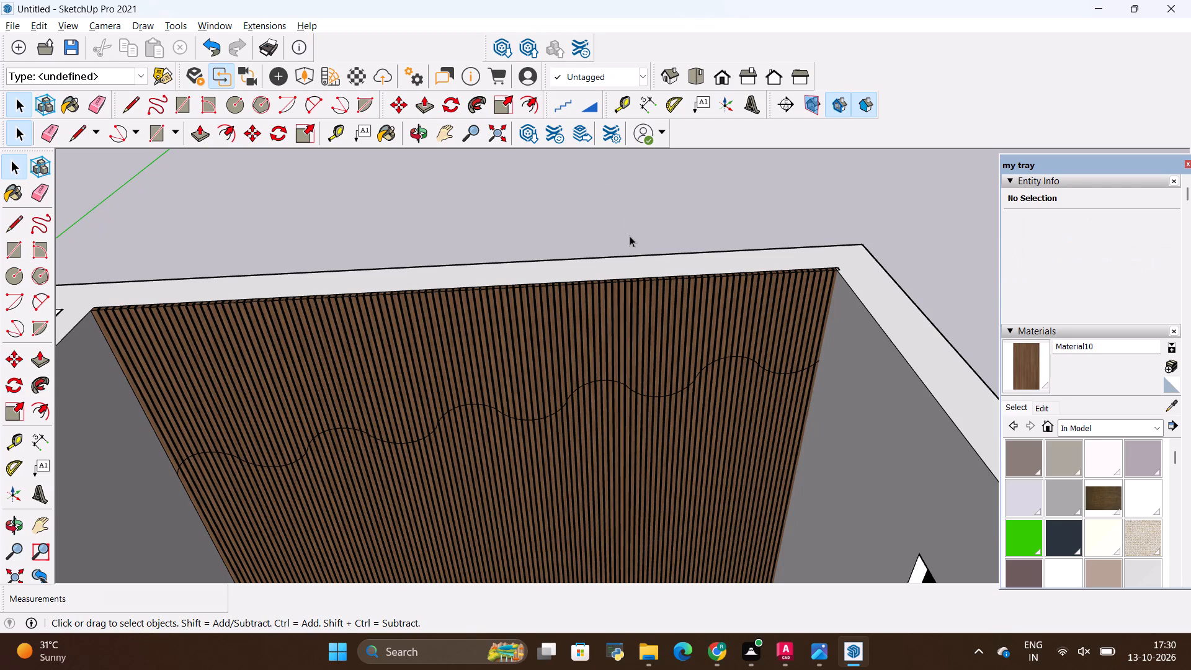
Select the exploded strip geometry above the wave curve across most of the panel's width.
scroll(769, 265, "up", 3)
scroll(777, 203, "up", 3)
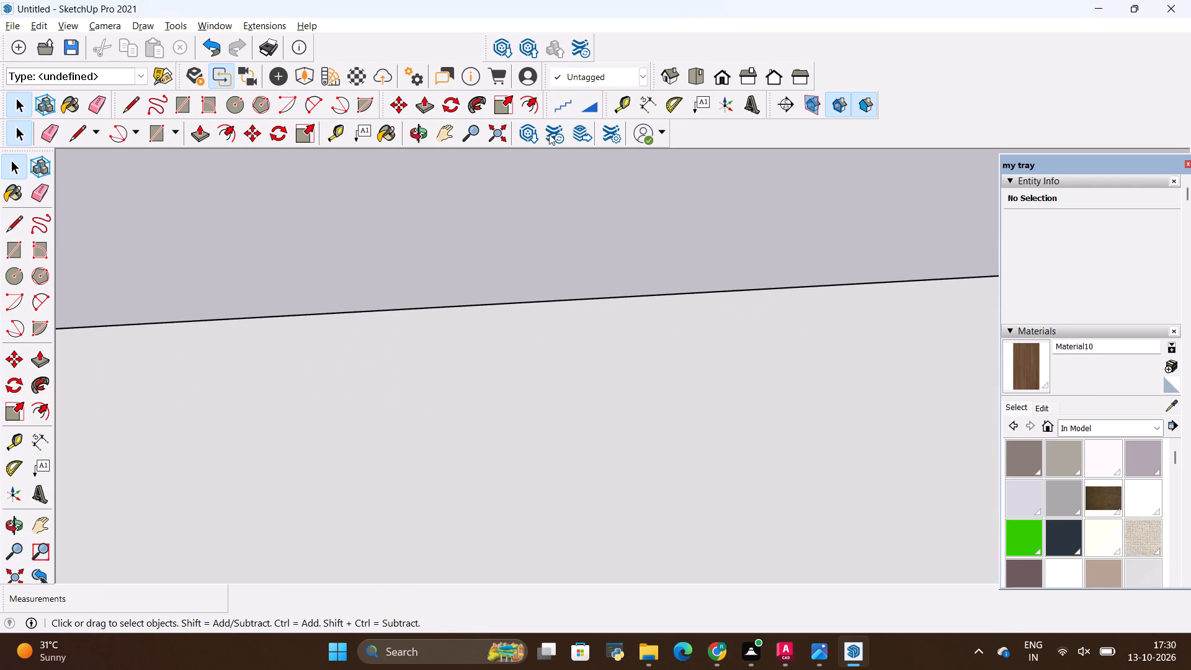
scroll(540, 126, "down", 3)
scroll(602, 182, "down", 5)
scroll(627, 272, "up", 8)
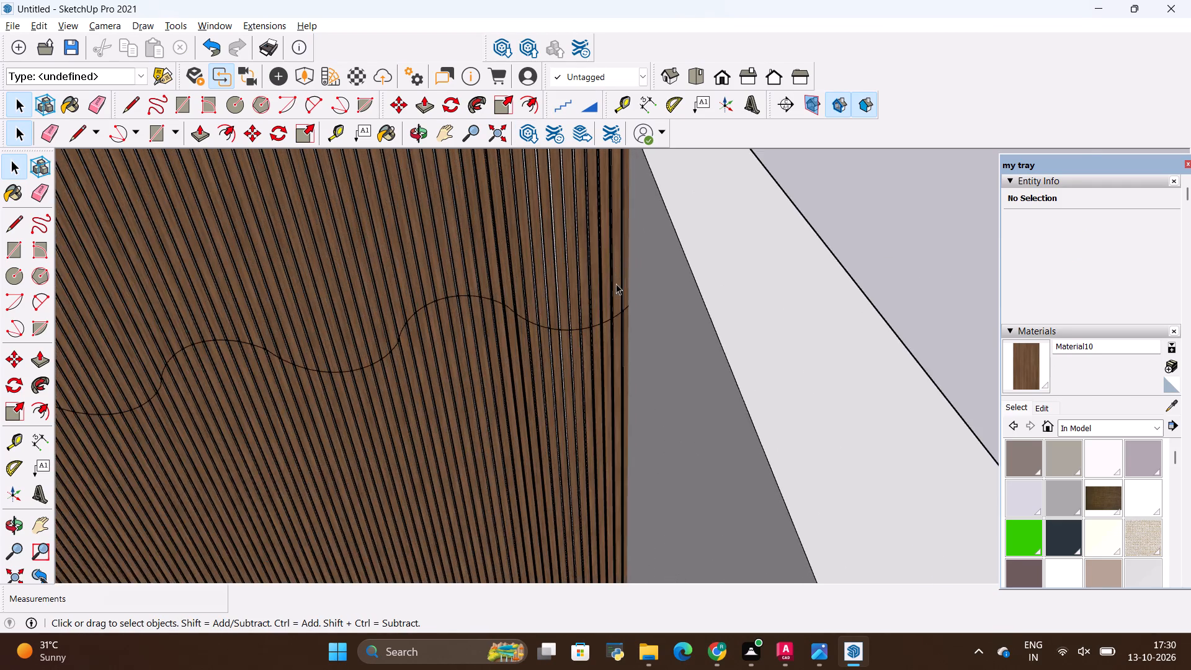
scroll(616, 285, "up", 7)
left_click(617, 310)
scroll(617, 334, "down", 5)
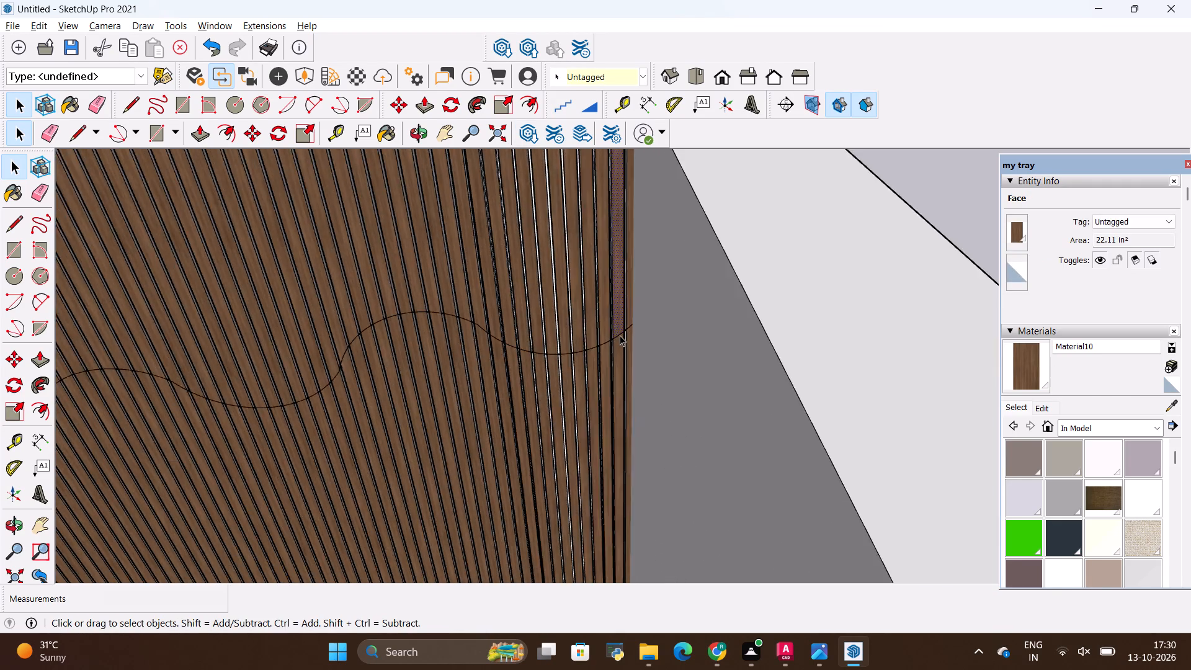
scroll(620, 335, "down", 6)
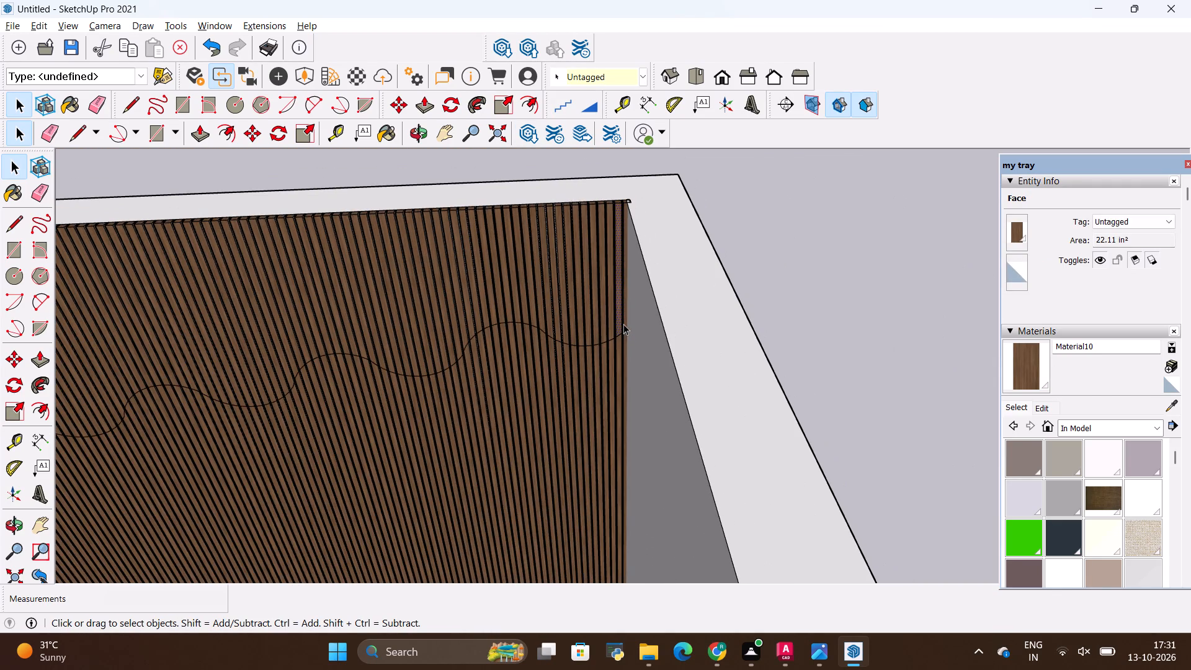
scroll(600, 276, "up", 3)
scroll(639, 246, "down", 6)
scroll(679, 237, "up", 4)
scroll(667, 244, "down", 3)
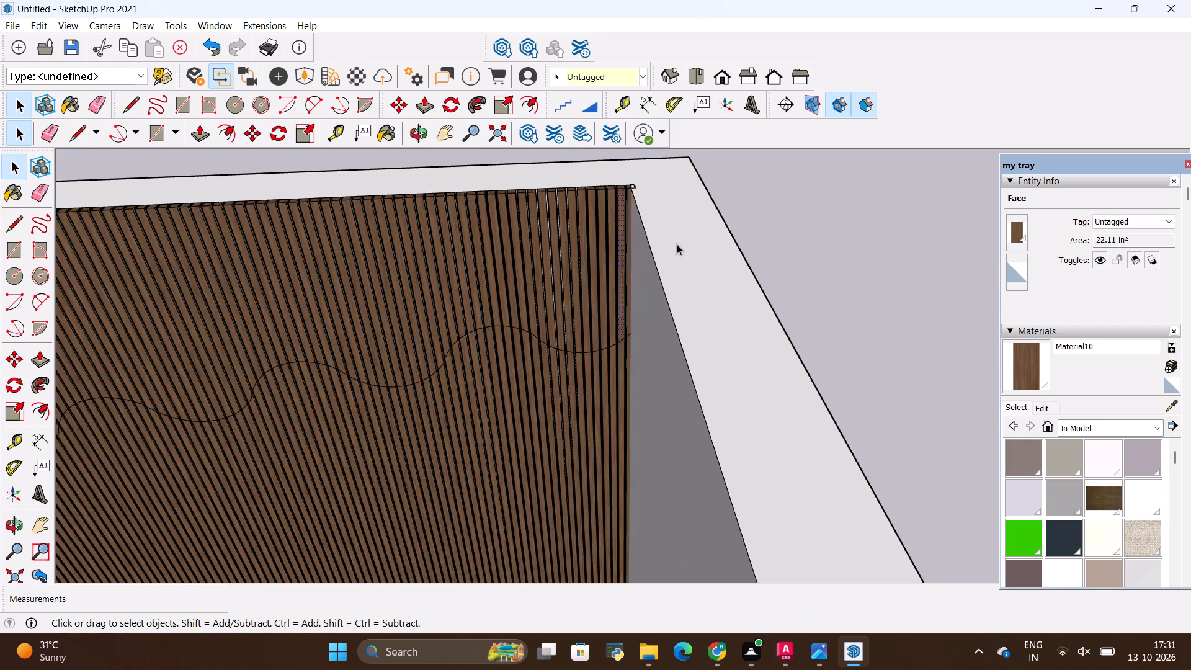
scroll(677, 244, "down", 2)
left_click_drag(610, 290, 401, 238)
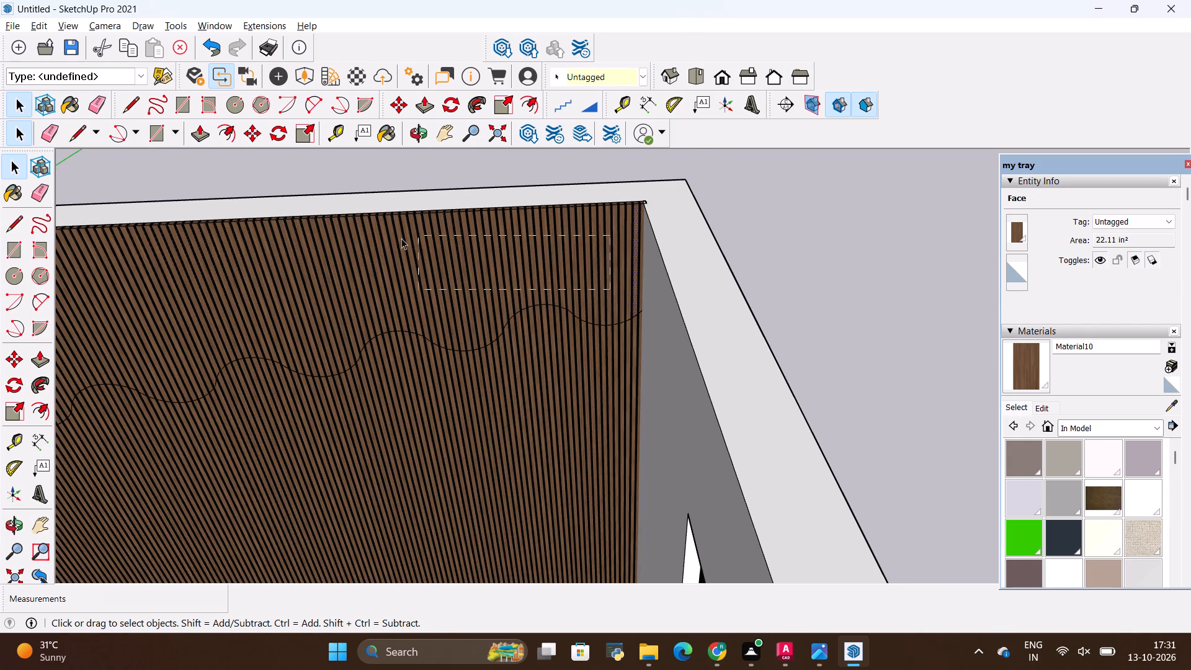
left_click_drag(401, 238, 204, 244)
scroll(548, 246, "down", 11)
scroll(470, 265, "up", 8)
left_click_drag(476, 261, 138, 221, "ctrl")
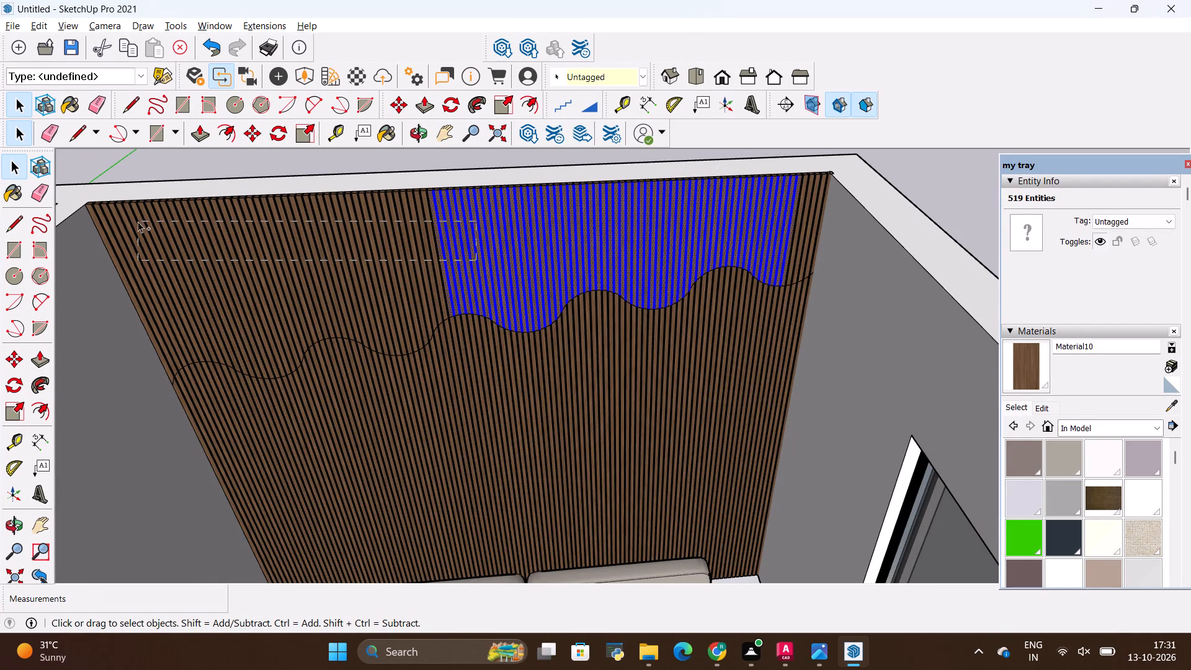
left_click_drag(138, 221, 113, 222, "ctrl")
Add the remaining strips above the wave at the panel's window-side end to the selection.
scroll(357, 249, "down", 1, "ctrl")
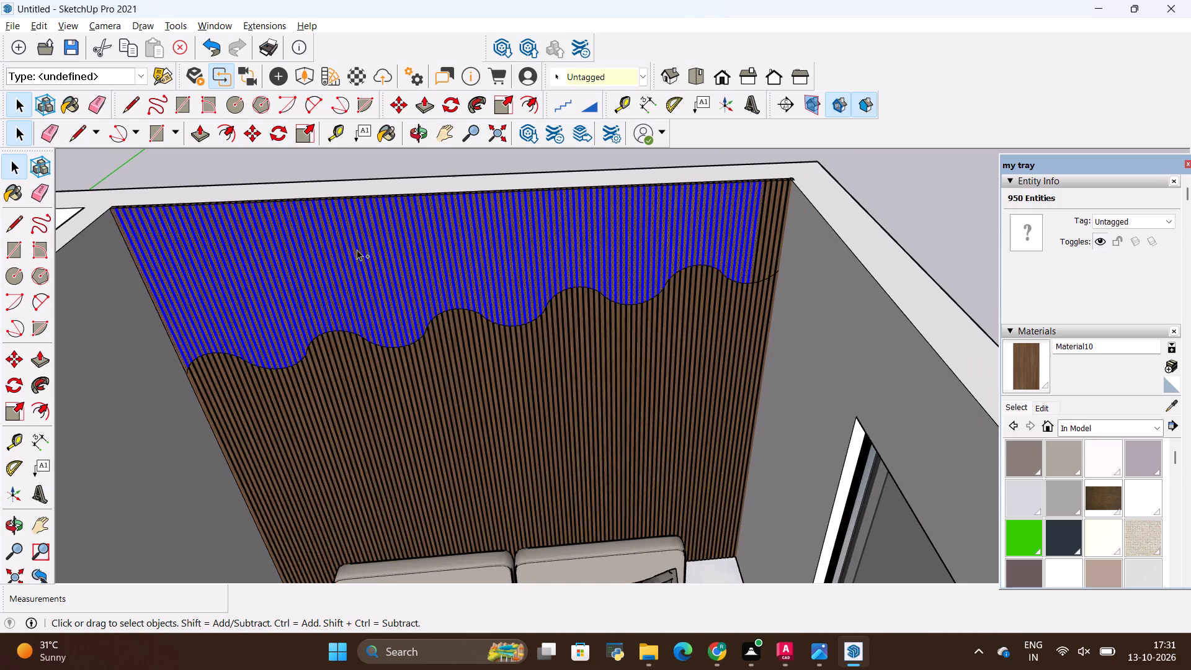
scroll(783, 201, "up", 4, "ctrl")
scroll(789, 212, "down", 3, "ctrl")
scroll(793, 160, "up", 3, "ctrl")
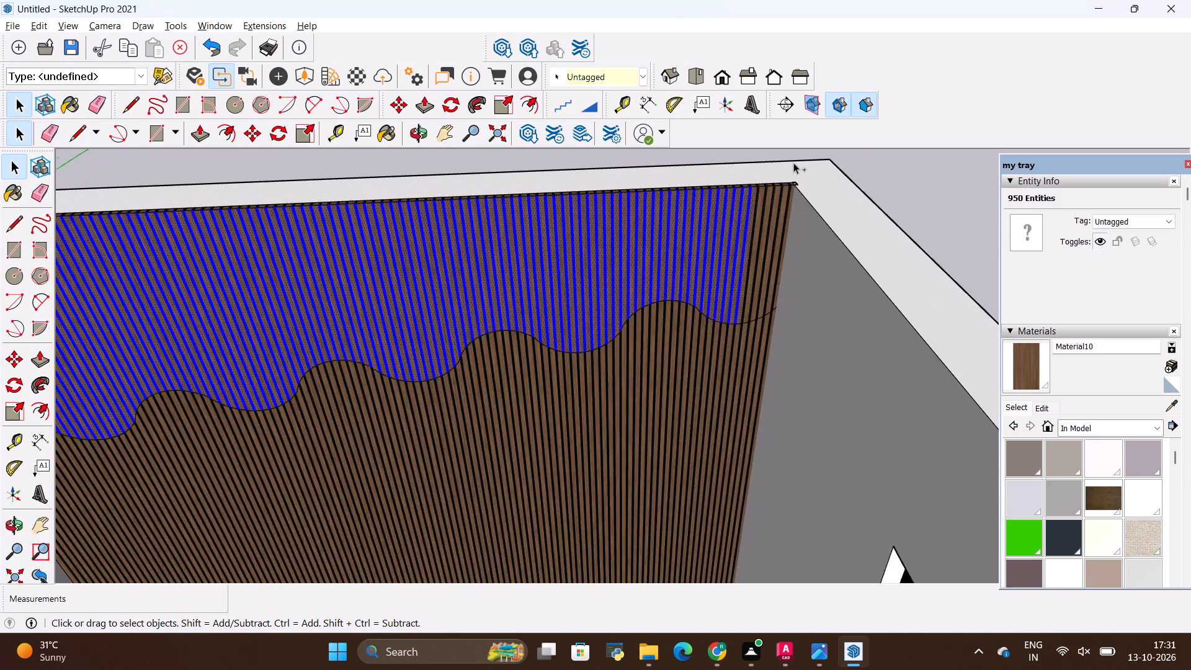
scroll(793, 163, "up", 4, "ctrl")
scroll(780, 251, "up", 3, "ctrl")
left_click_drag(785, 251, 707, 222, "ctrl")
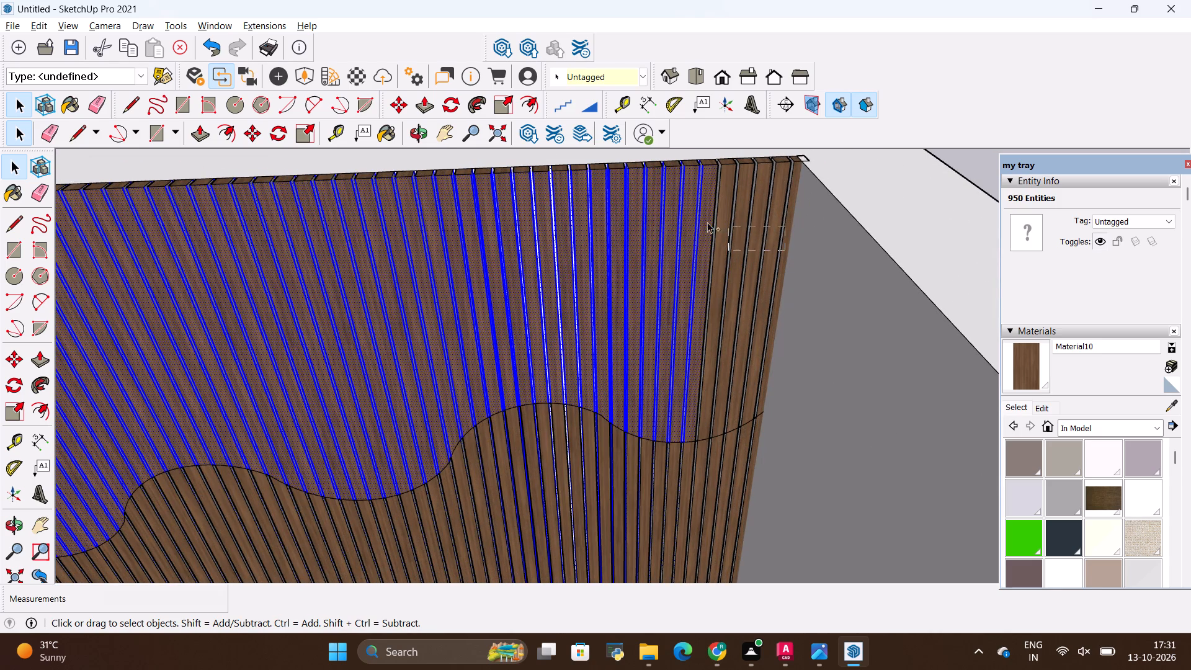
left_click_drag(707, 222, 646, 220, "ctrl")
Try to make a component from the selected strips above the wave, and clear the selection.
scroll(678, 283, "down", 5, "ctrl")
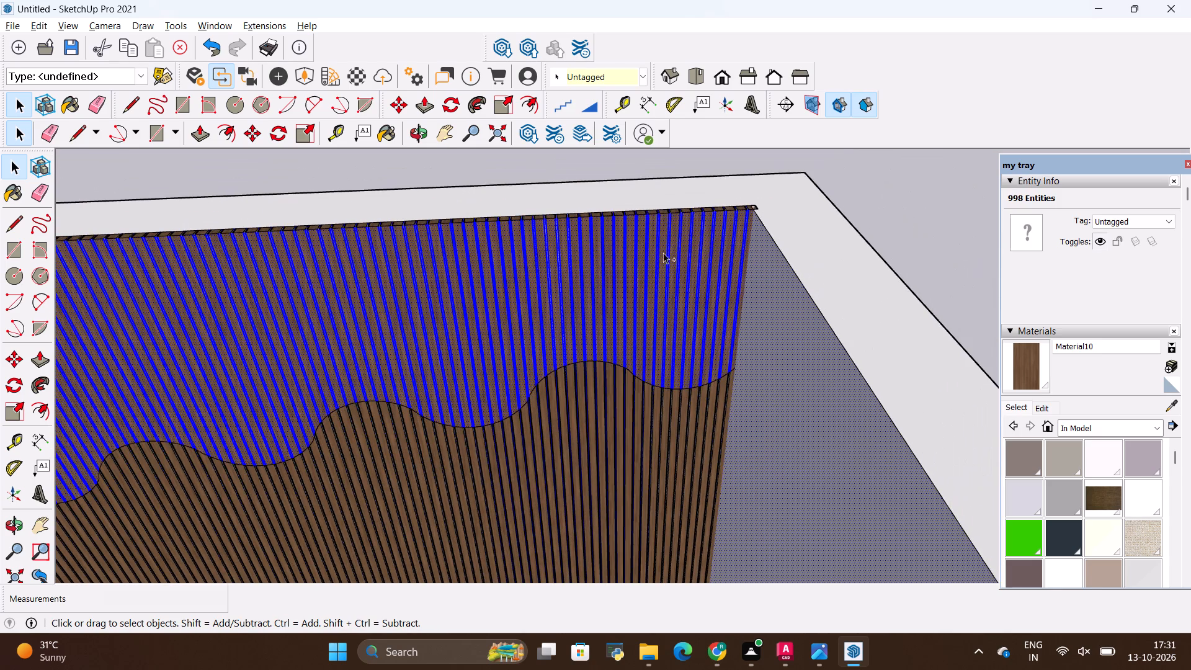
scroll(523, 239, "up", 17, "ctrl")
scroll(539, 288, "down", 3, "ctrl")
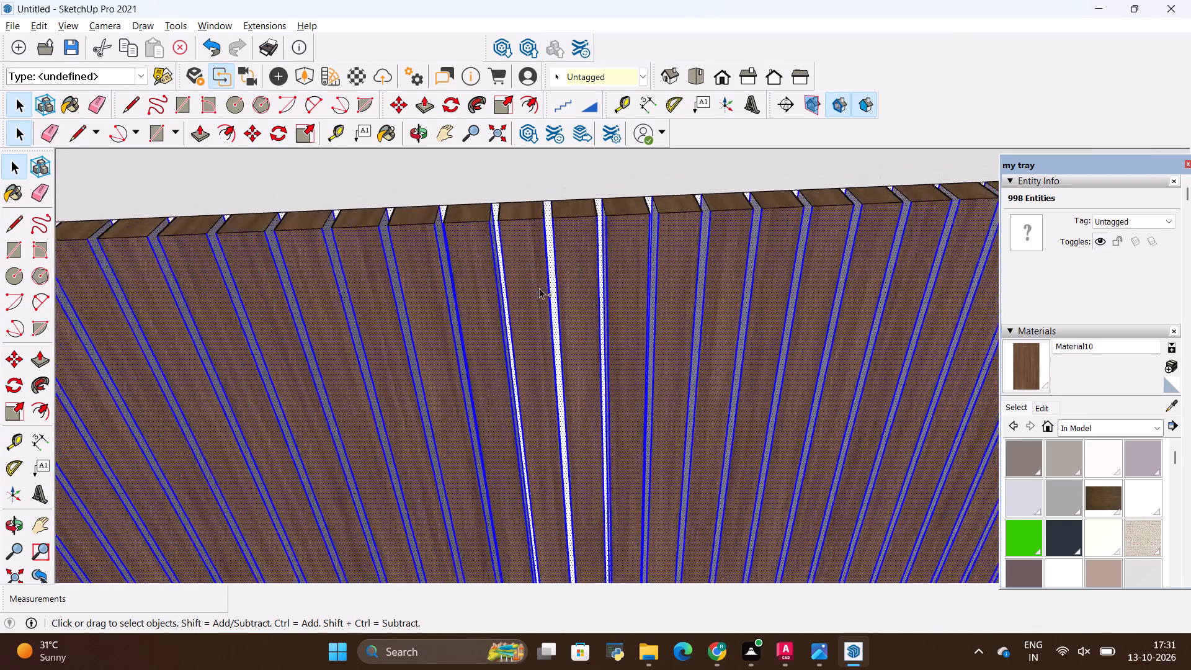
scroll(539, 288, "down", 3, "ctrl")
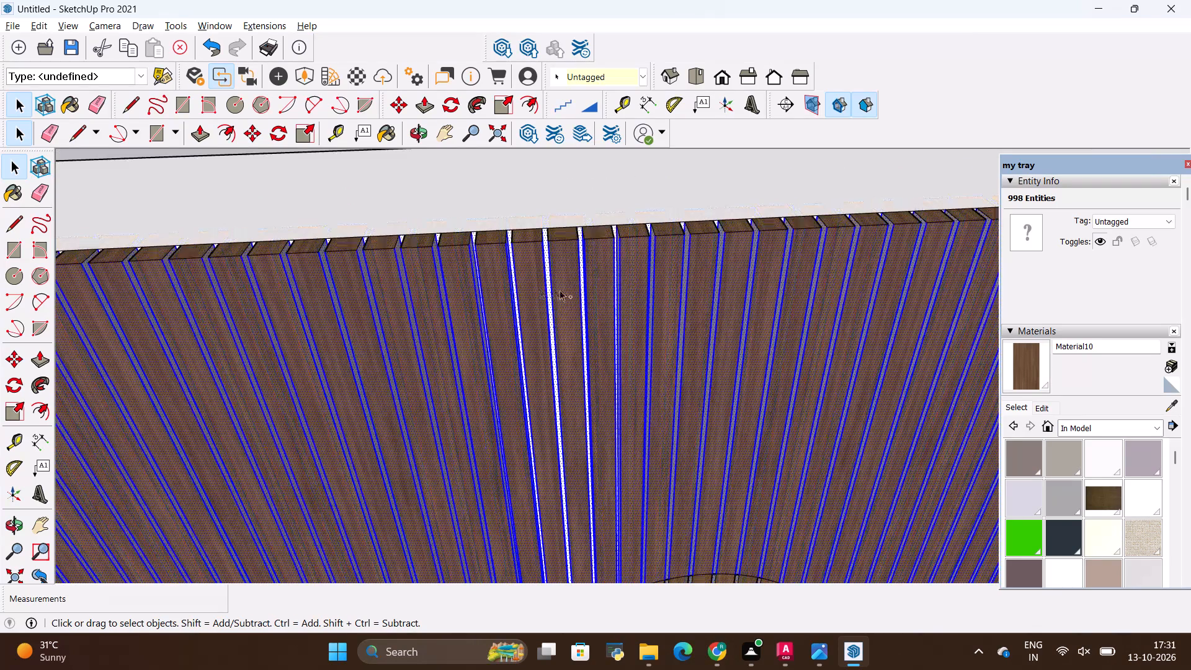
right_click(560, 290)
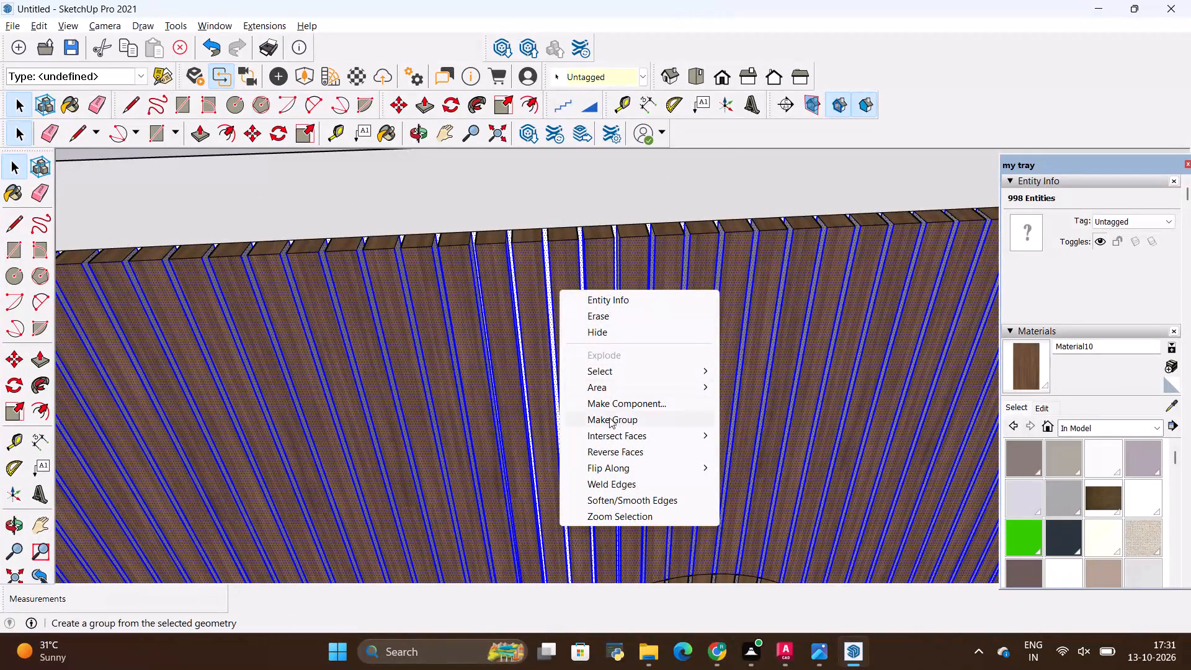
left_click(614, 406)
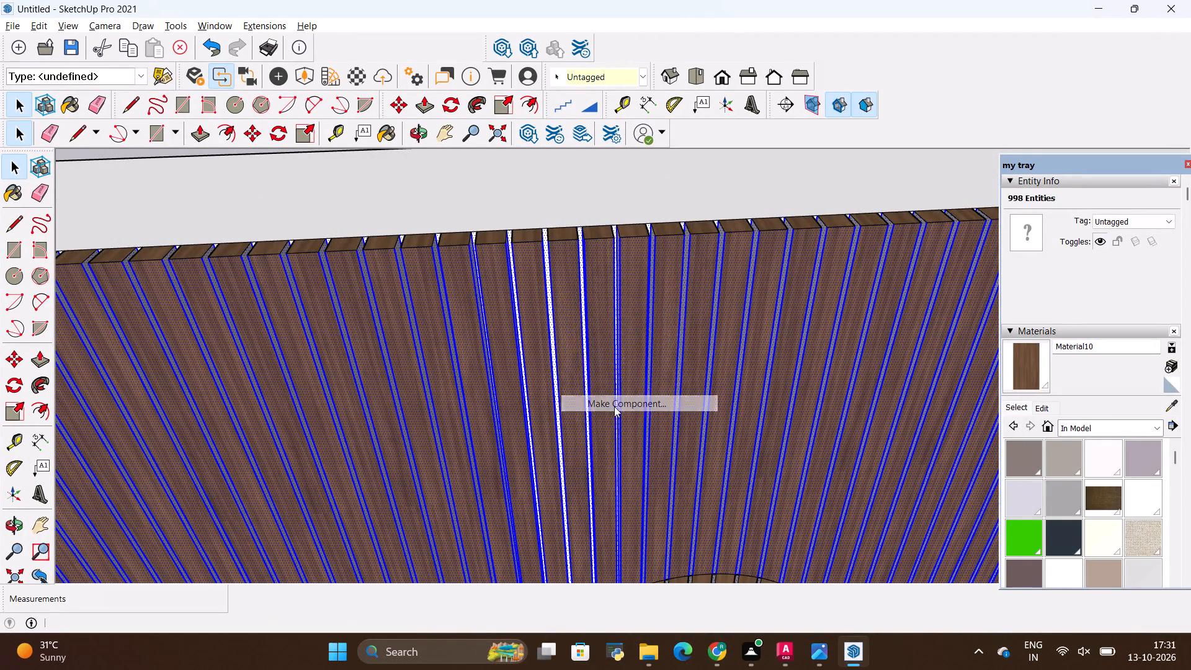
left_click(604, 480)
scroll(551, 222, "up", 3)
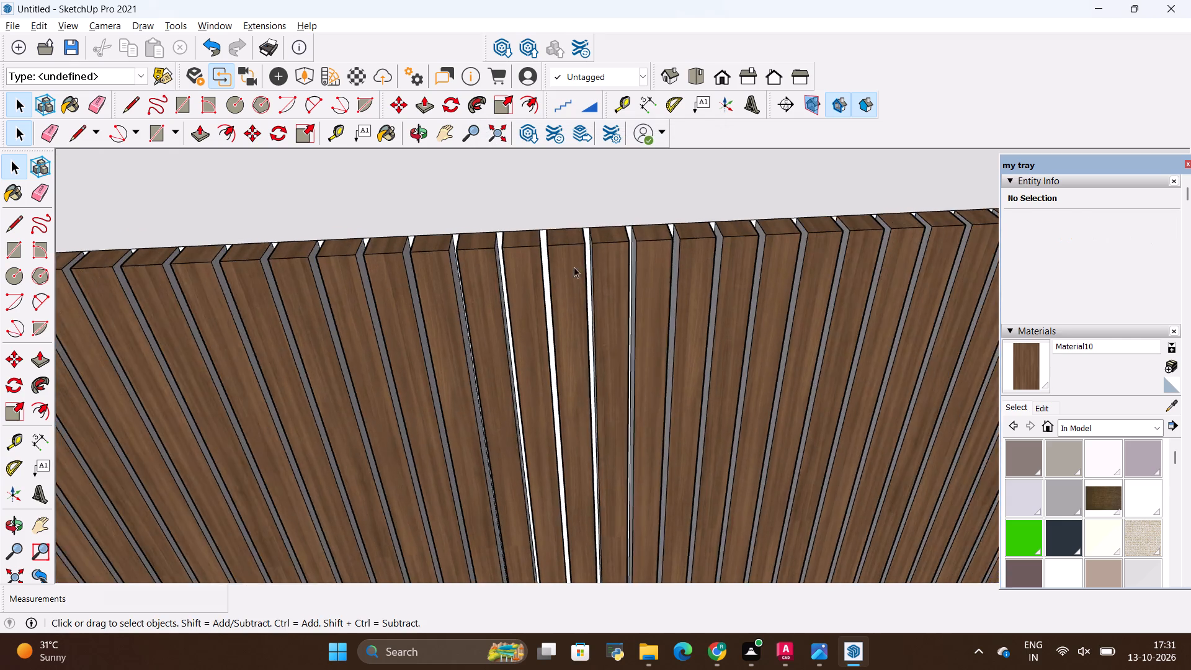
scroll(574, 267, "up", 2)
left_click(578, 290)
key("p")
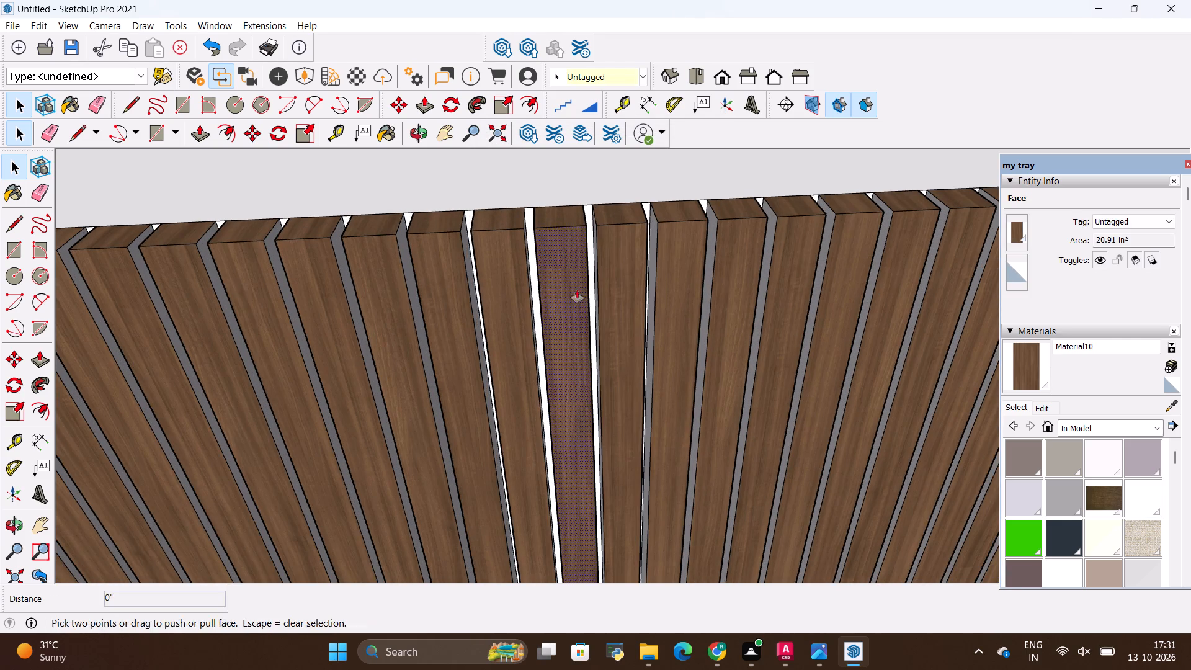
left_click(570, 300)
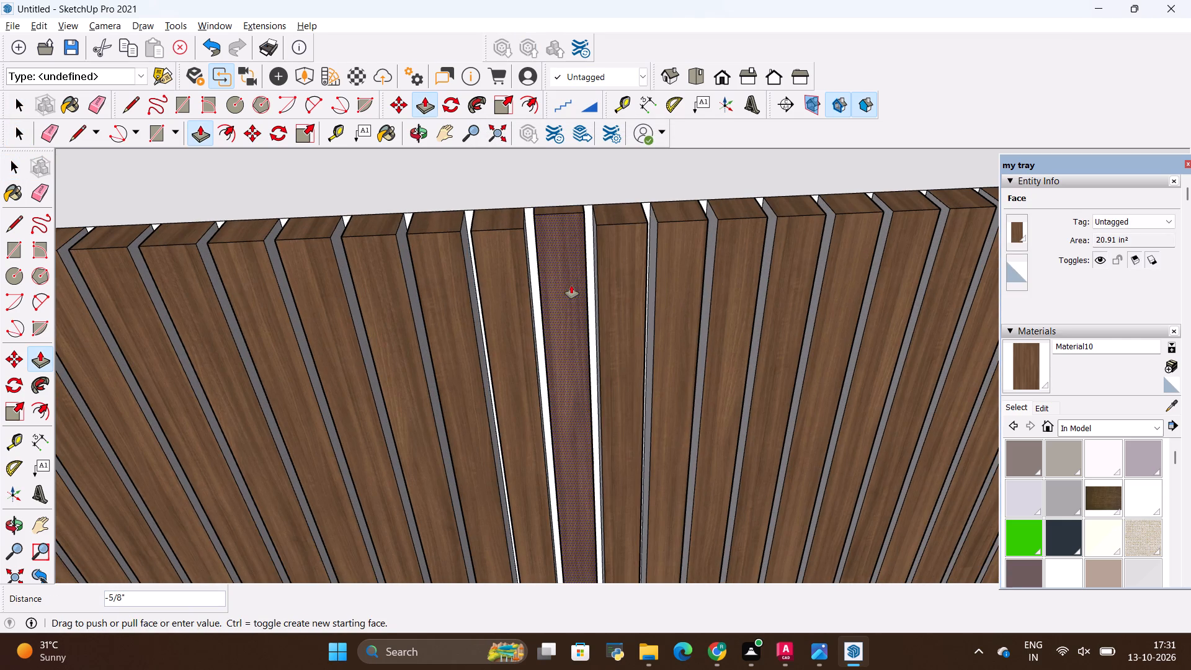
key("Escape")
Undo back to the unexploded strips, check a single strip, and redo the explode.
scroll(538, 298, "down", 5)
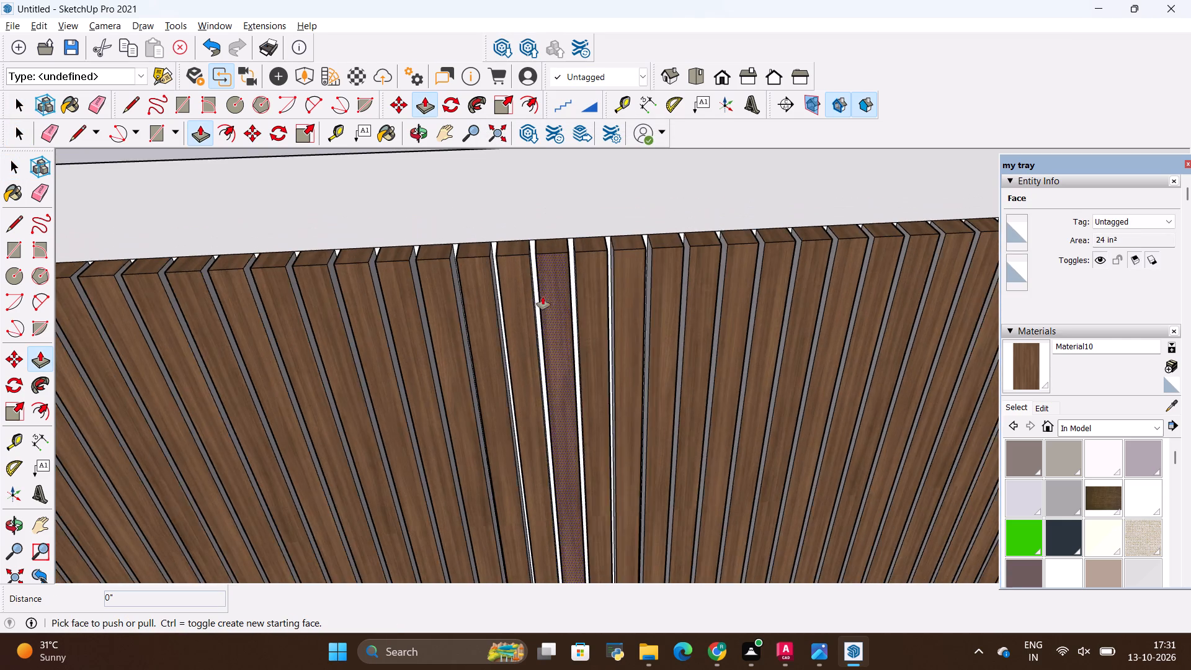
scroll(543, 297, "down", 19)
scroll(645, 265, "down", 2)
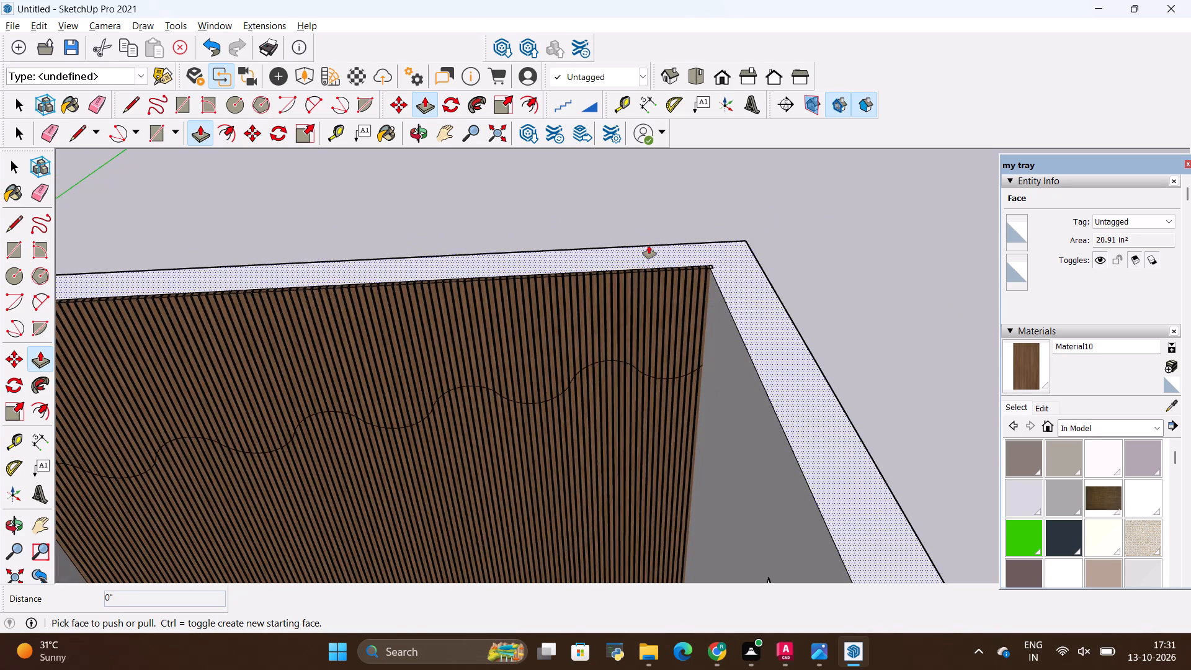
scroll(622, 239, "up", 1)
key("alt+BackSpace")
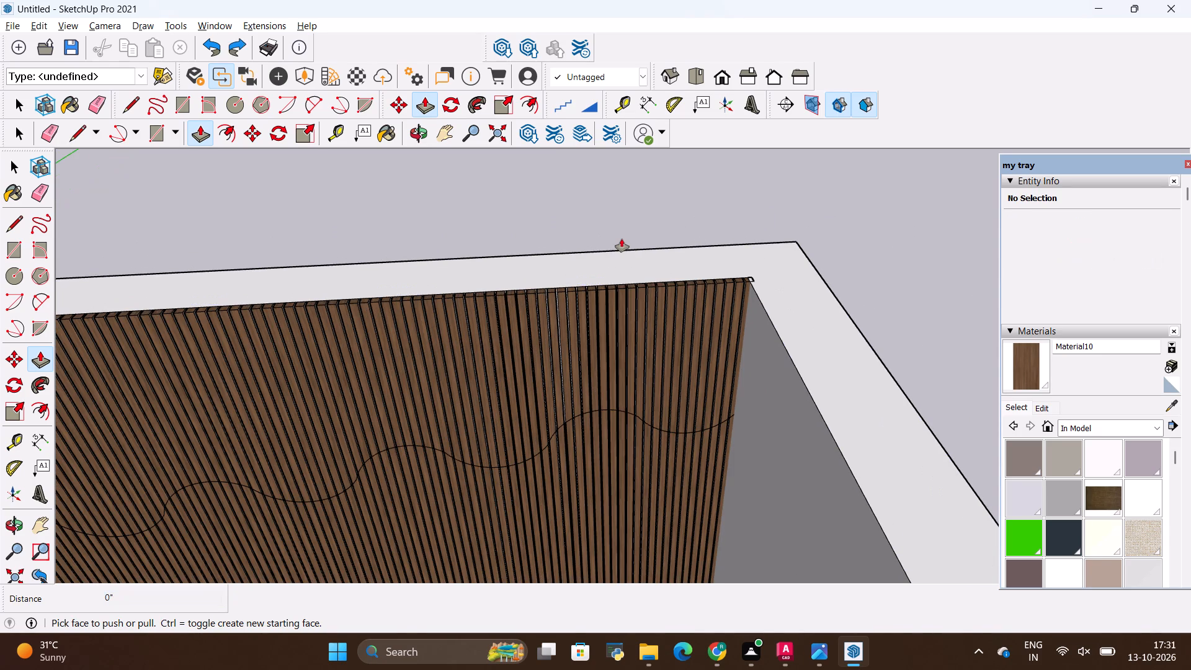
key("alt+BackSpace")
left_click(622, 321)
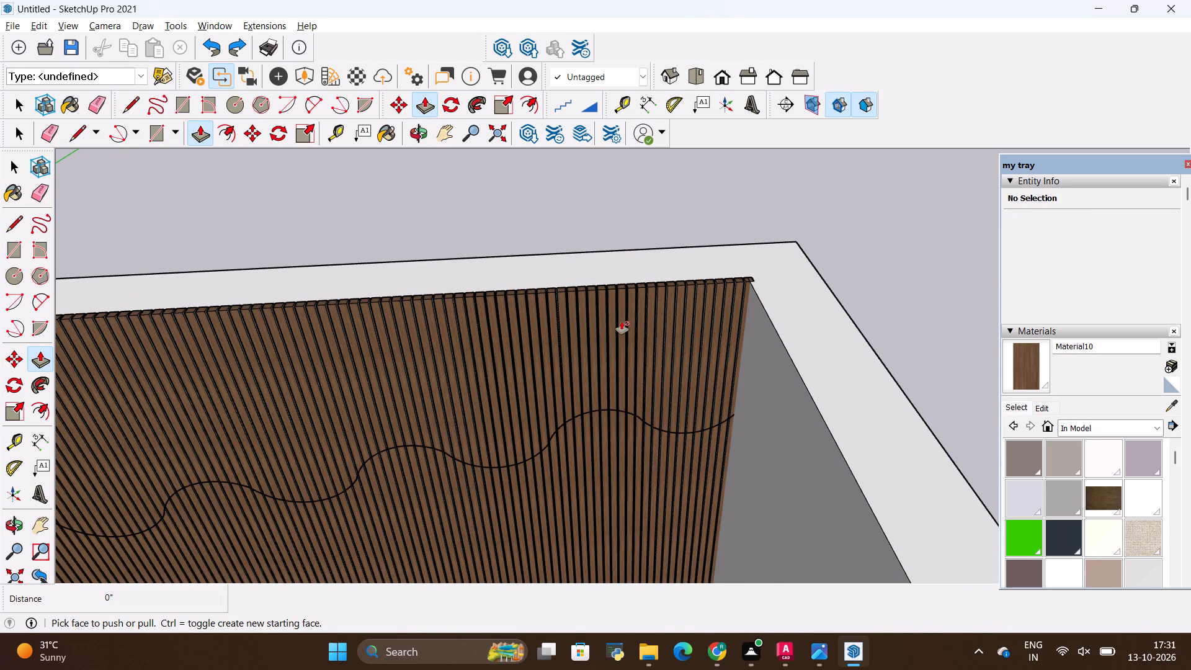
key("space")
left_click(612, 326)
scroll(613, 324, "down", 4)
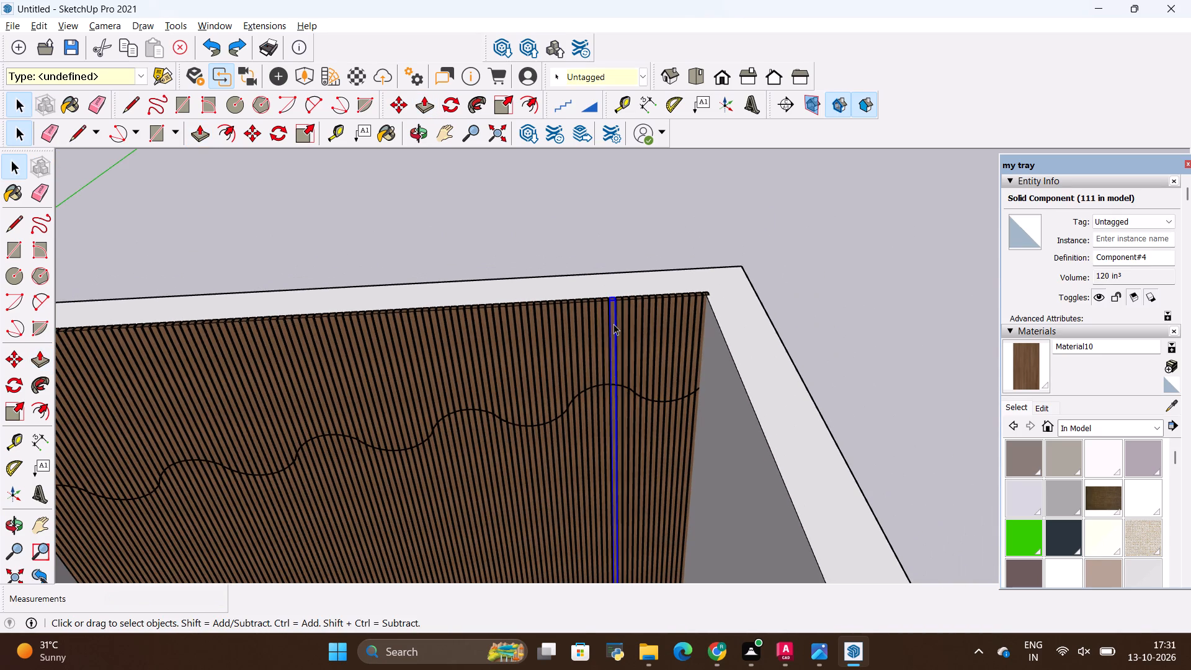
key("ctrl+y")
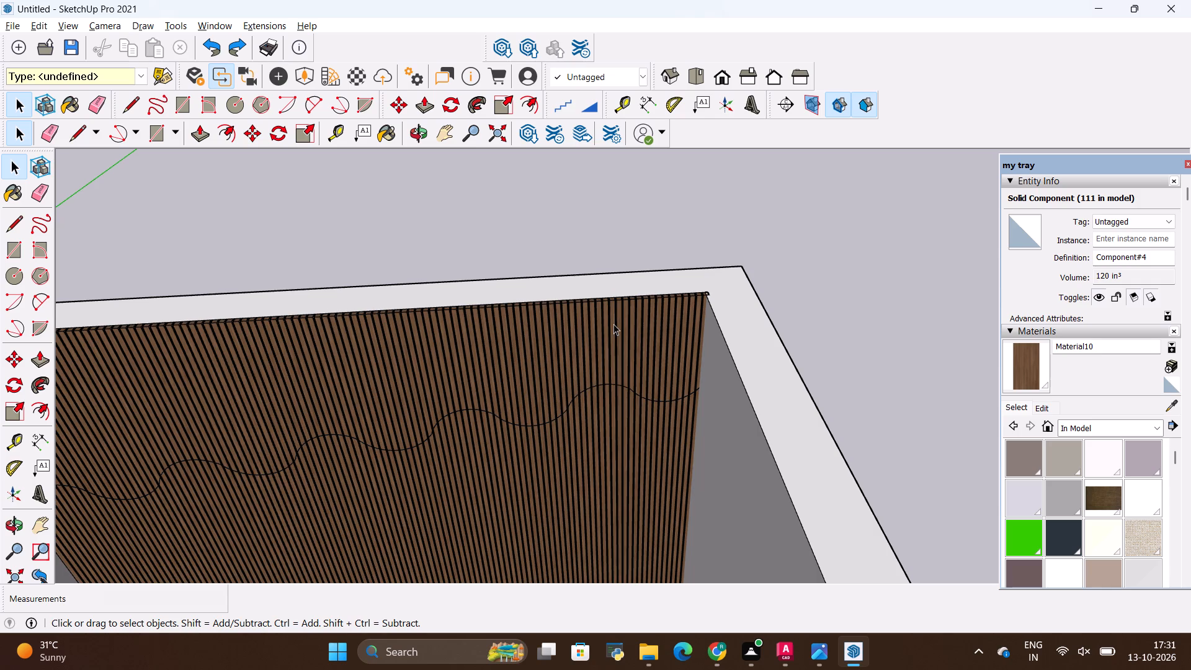
Select the exploded strip geometry above the wave curve across the panel's full width behind the bed.
left_click(612, 322)
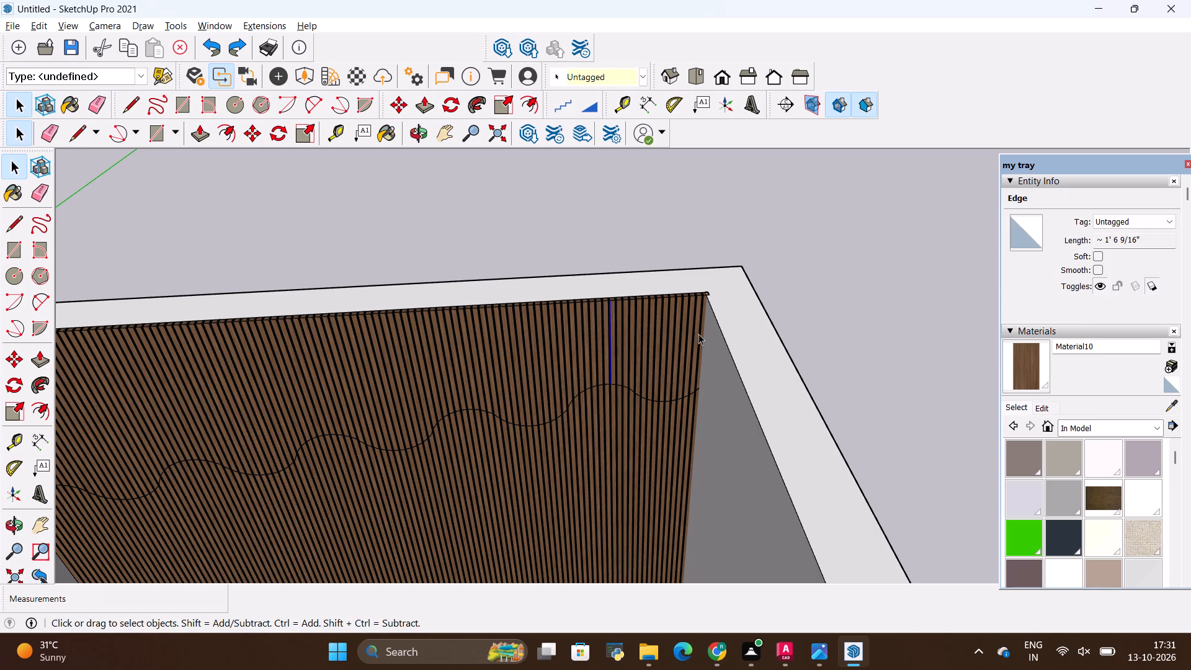
scroll(863, 361, "up", 2)
scroll(893, 277, "down", 5)
scroll(908, 267, "up", 2)
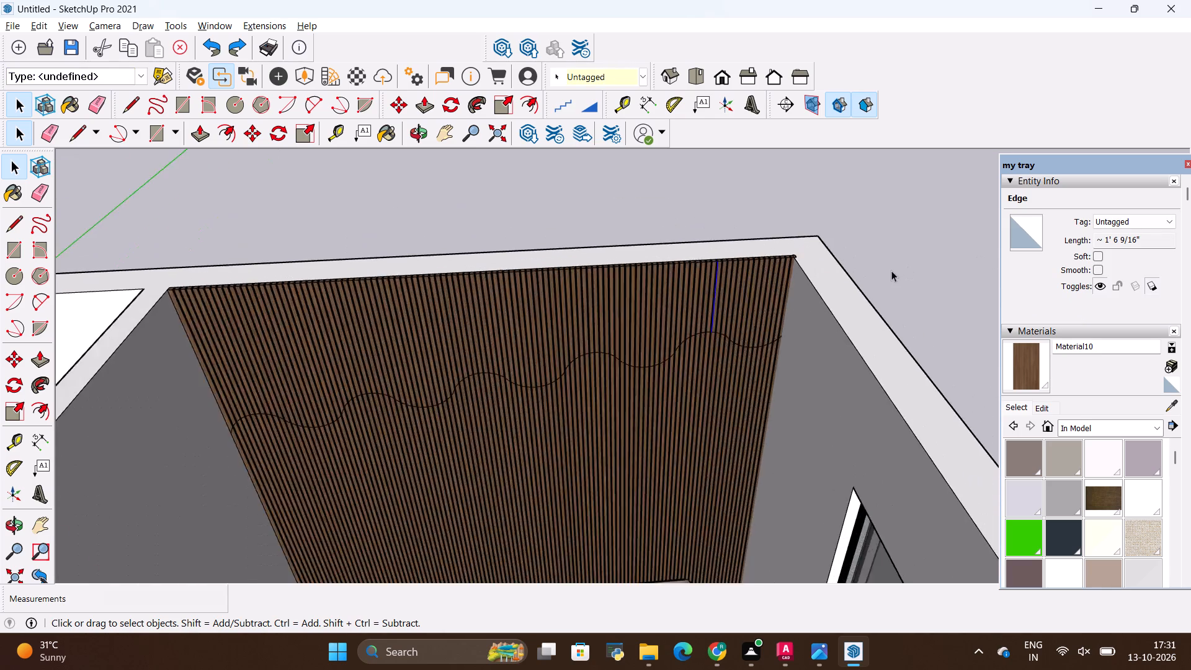
scroll(891, 270, "up", 2)
scroll(706, 272, "up", 5)
left_click_drag(707, 281, 94, 325, "ctrl")
scroll(661, 243, "down", 10, "ctrl")
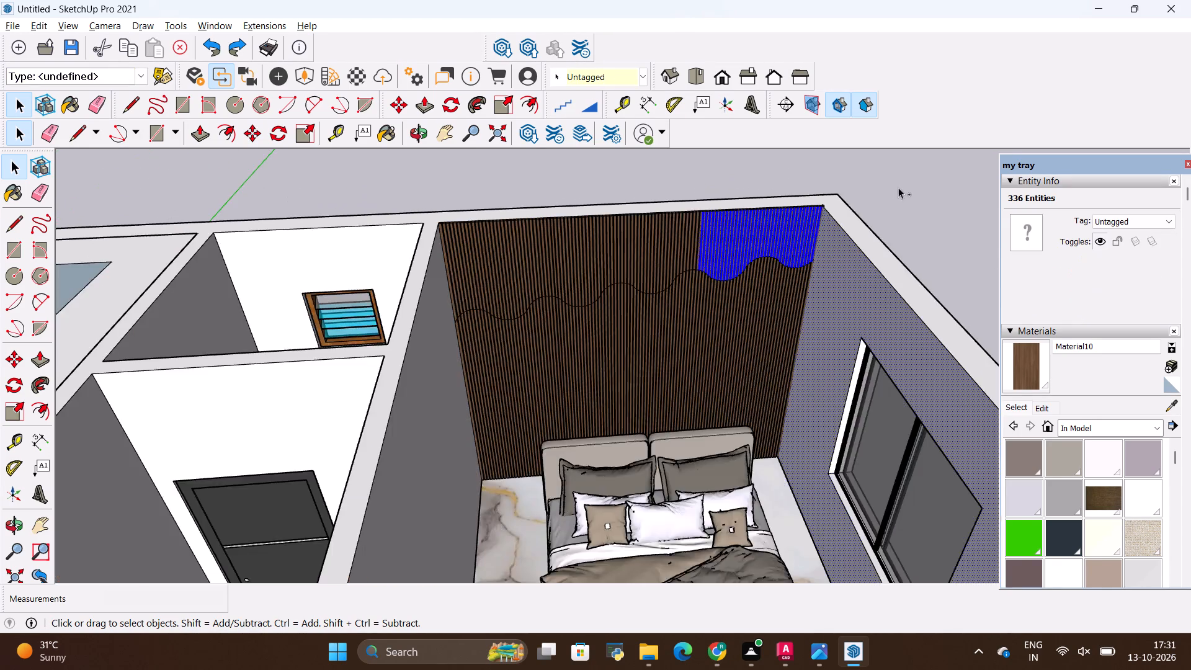
scroll(724, 247, "up", 3, "ctrl")
left_click_drag(716, 243, 357, 252, "ctrl")
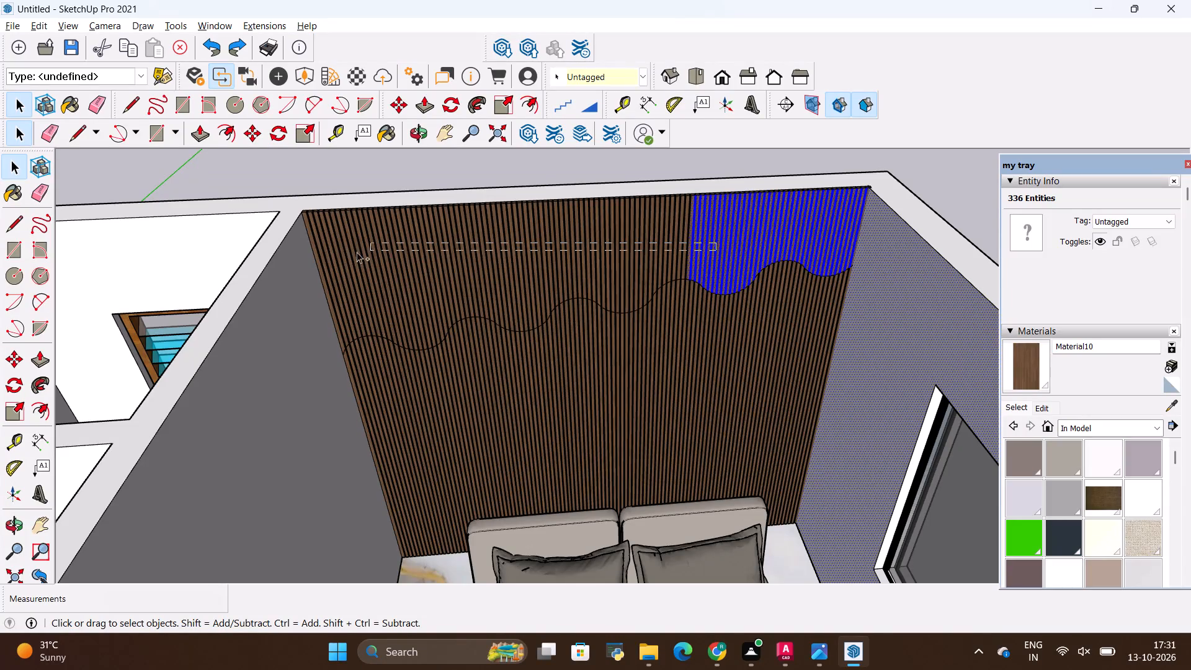
left_click_drag(357, 252, 316, 258, "ctrl")
Group the selected strip geometry above the wave and convert the group into a component.
scroll(287, 205, "up", 11, "ctrl")
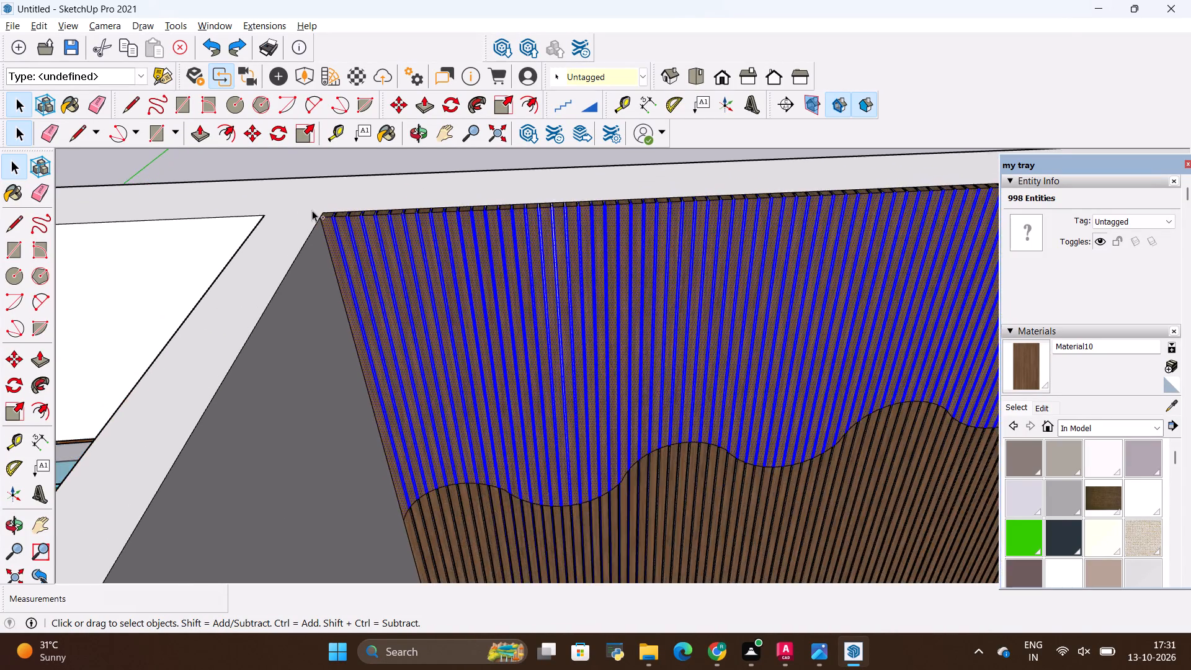
scroll(312, 210, "up", 15, "ctrl")
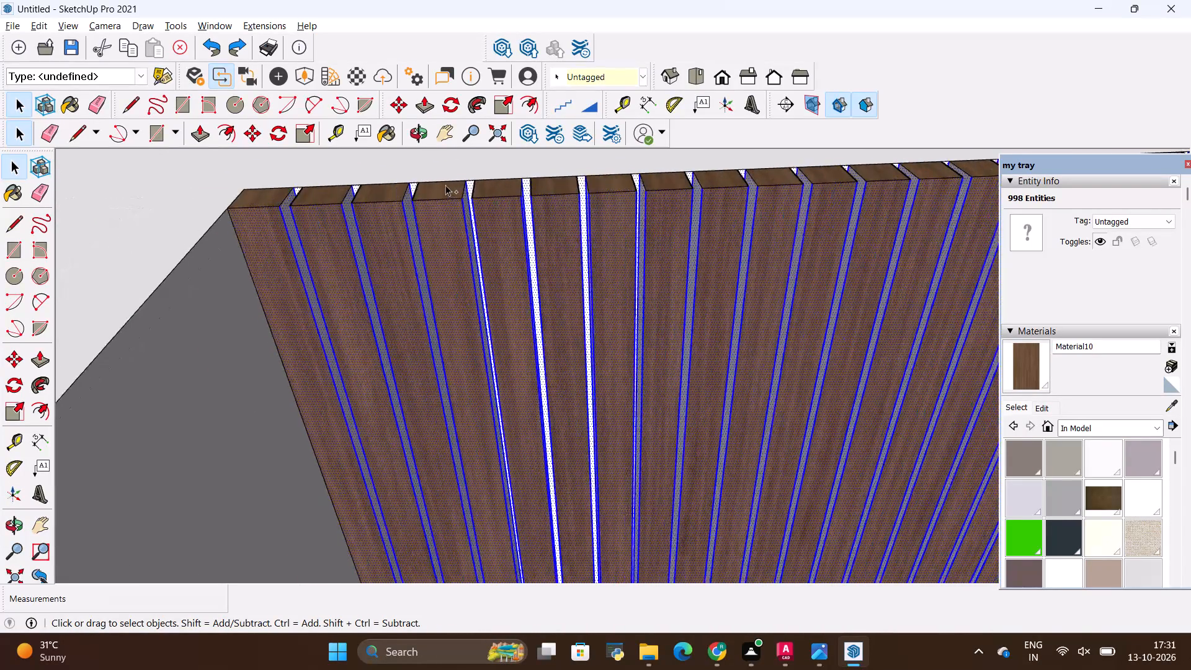
scroll(445, 185, "up", 2, "ctrl")
middle_click_drag(448, 199, 556, 312, "ctrl")
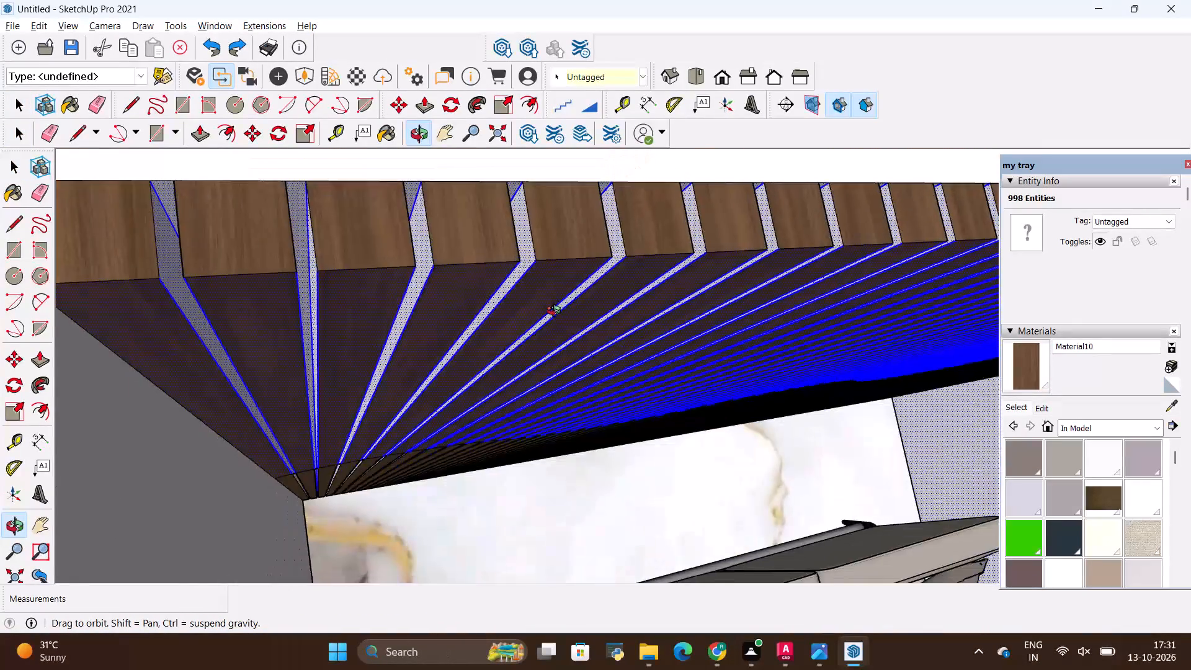
middle_click_drag(556, 312, 535, 233, "ctrl")
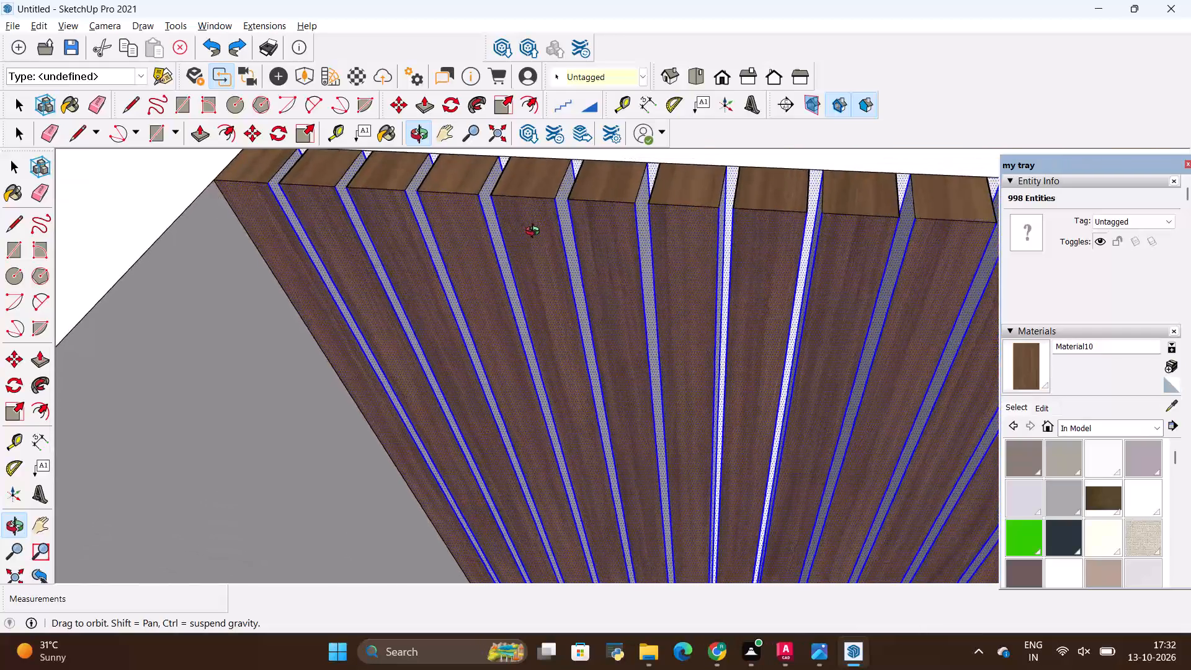
middle_click_drag(535, 233, 547, 228, "ctrl")
right_click(690, 313)
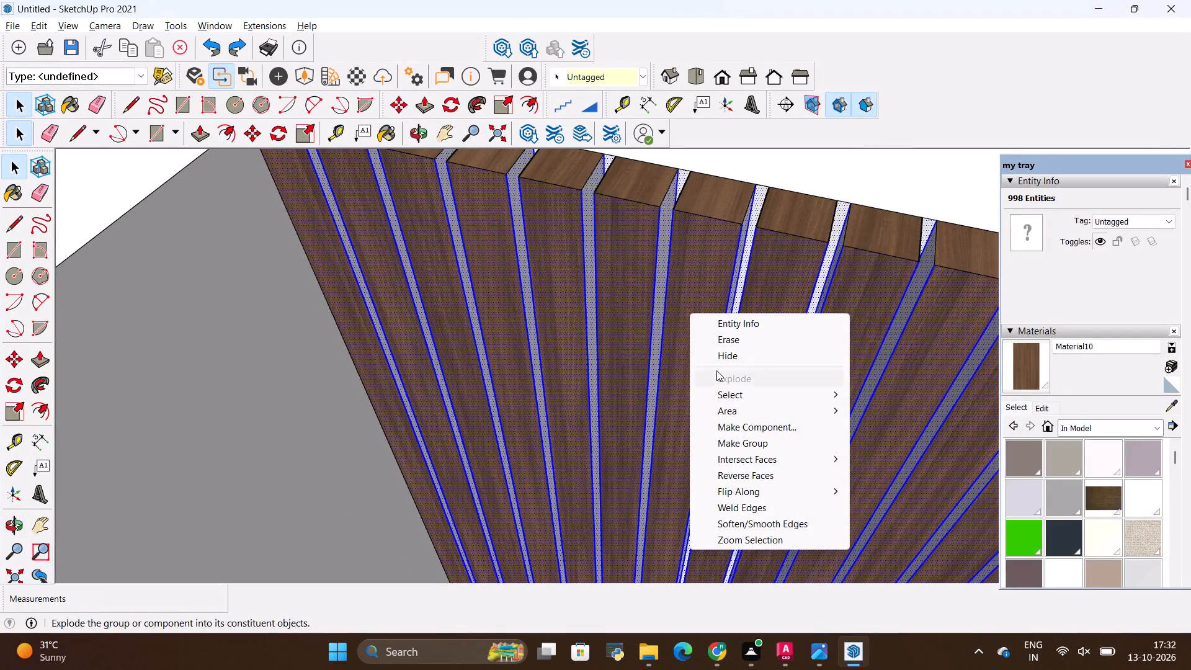
left_click(730, 443)
right_click(695, 402)
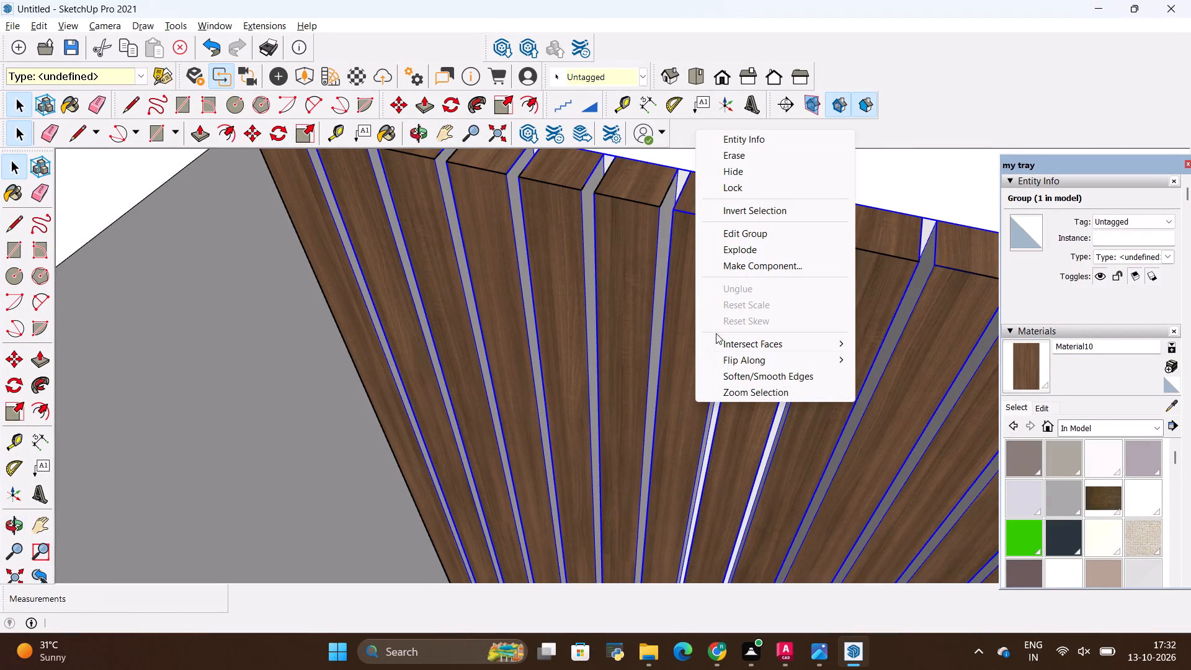
left_click(728, 272)
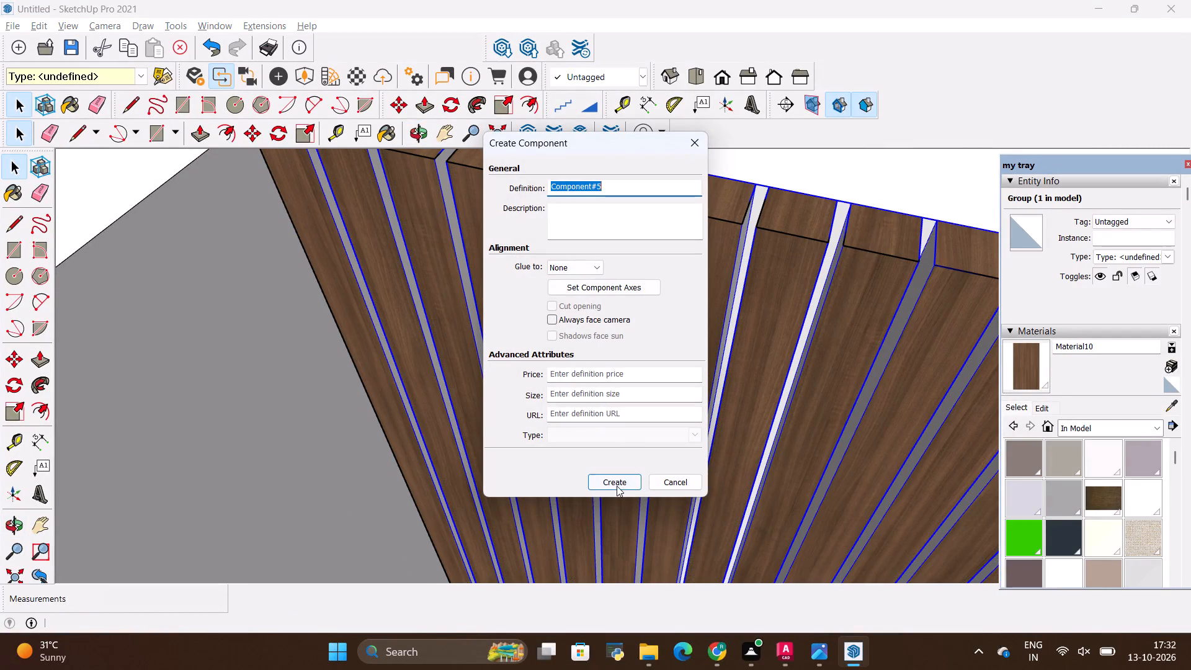
left_click(616, 486)
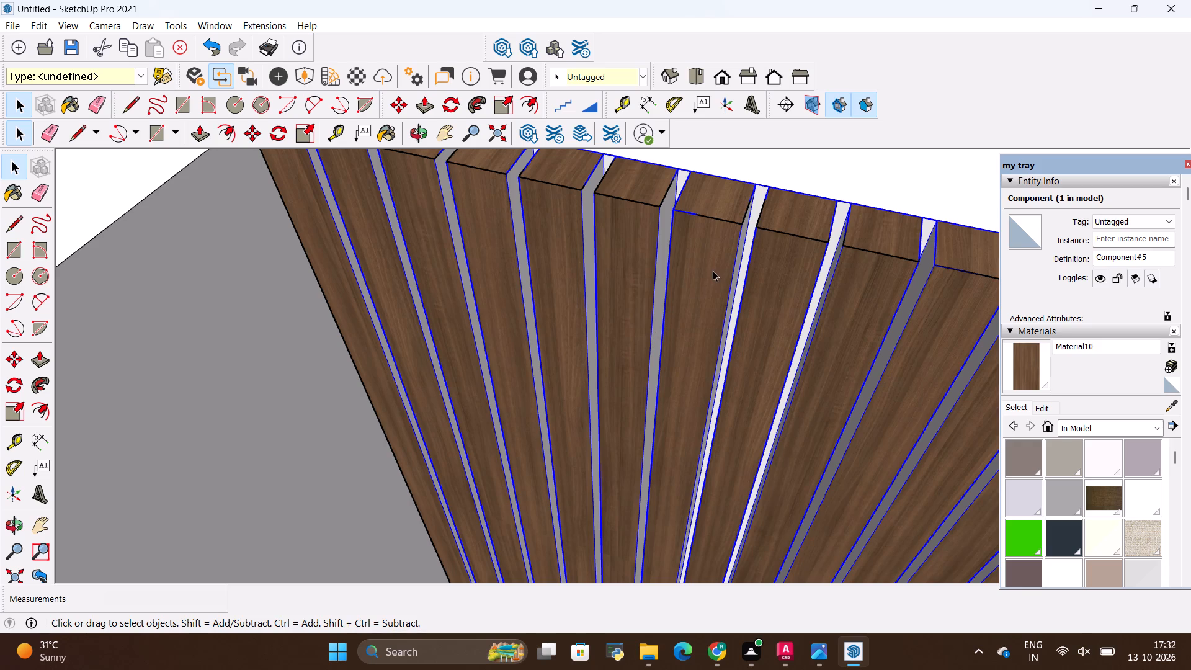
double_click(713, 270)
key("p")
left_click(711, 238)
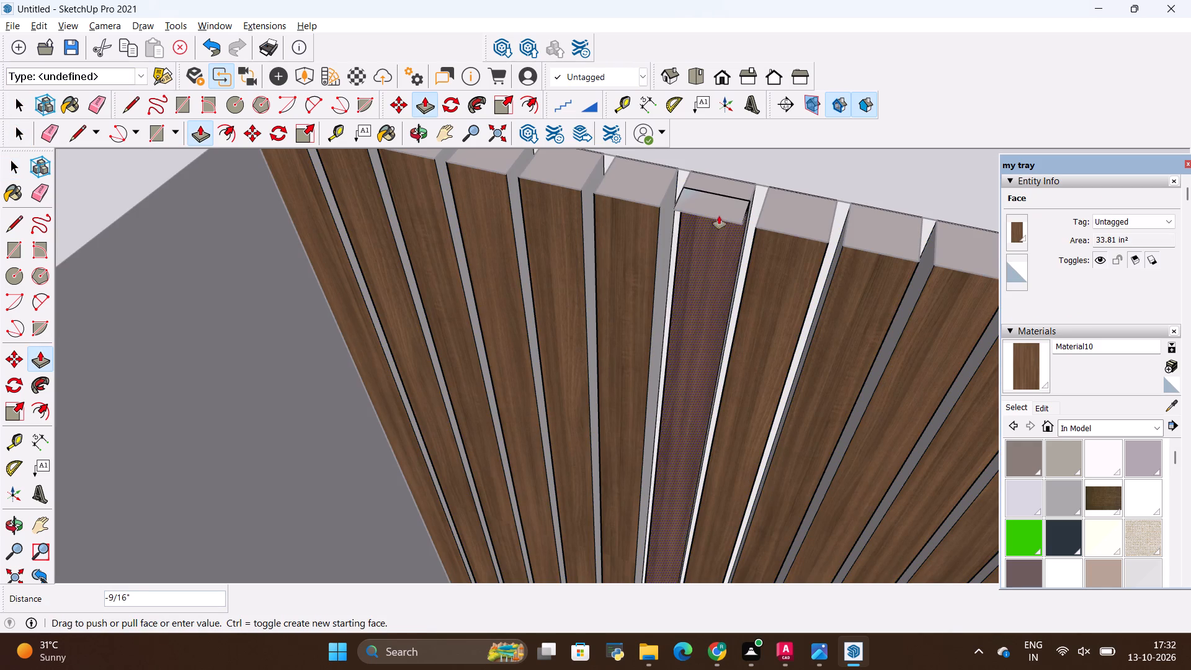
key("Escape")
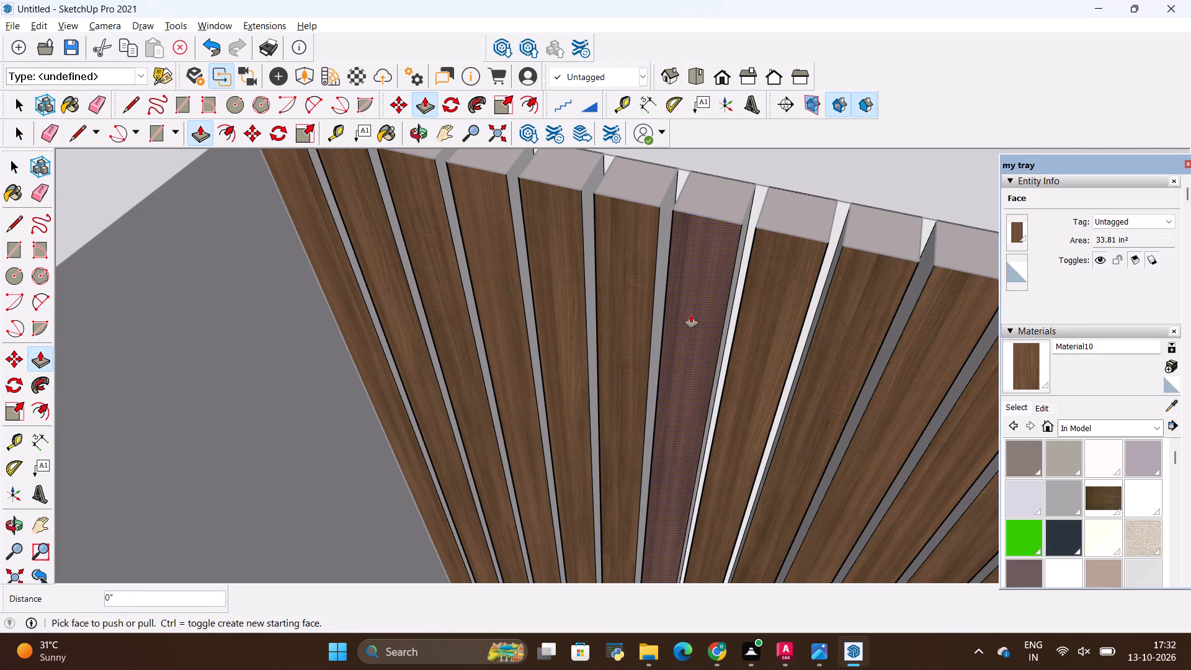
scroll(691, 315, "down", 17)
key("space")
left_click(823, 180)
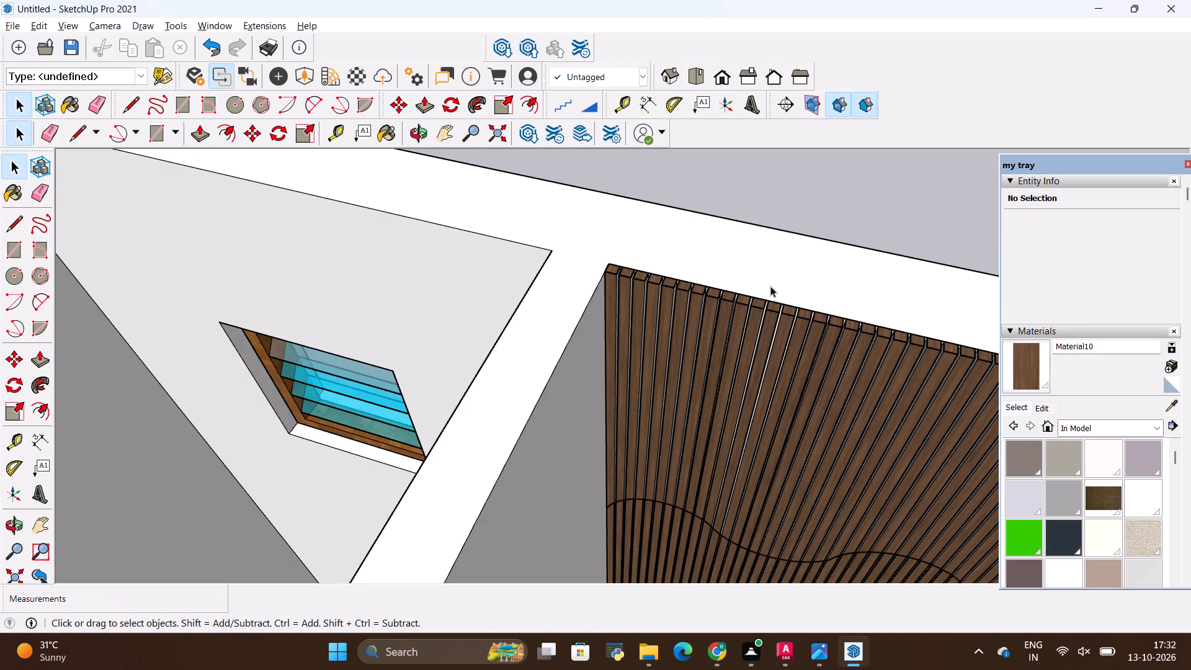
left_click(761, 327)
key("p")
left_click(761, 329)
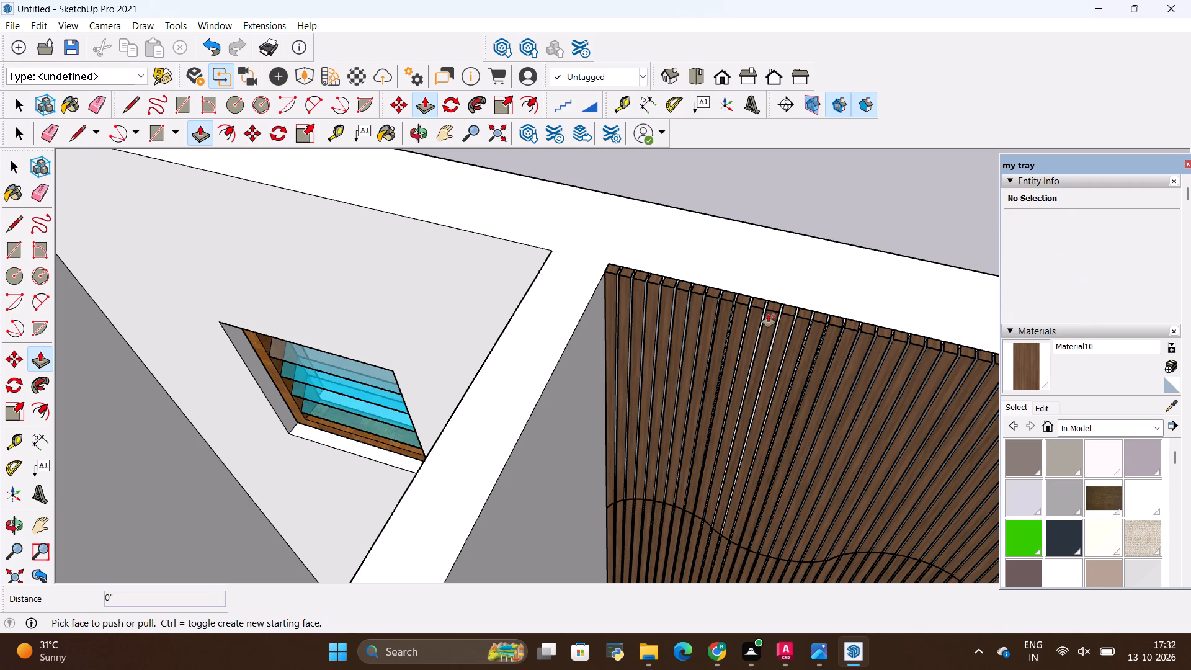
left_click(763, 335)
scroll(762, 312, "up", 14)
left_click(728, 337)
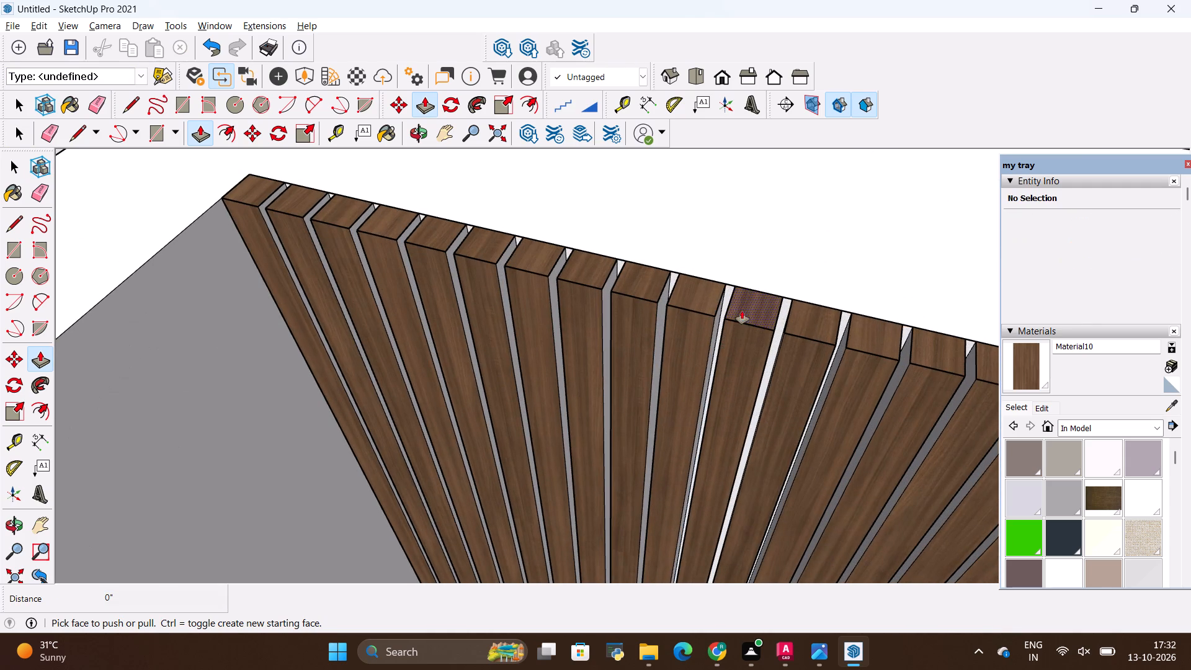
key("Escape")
Open the component of strips above the wave, push one strip's front face back 1 inch, and close the component.
key("space")
double_click(742, 337)
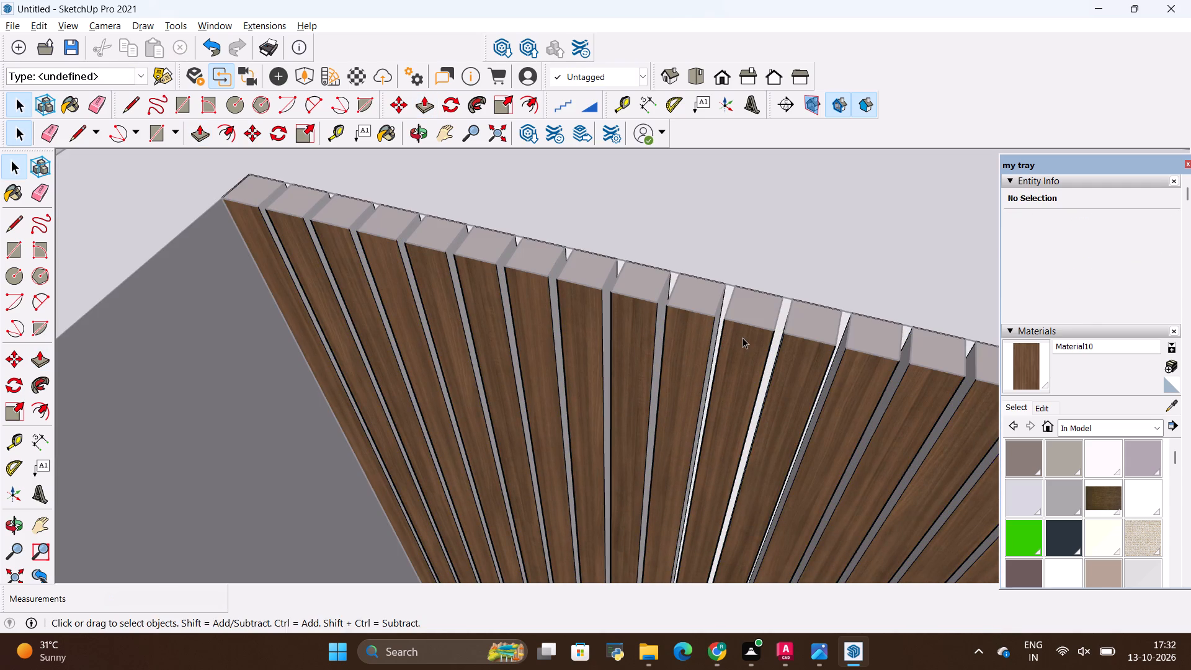
key("p")
left_click(741, 345)
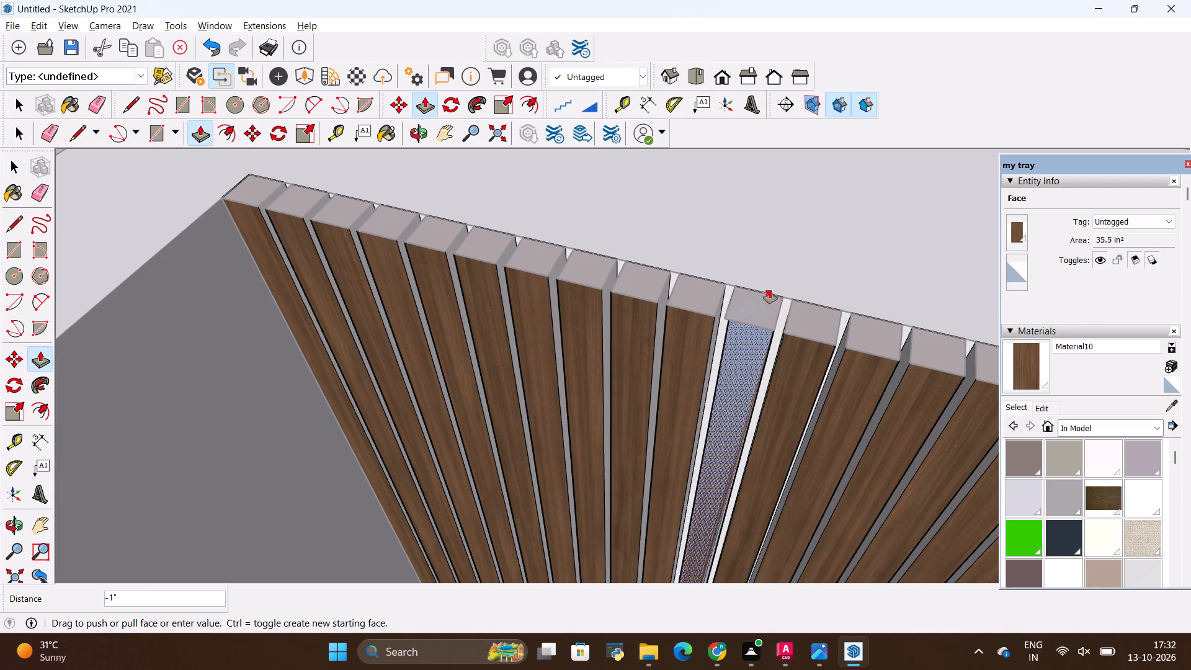
left_click(774, 284)
scroll(638, 347, "down", 6)
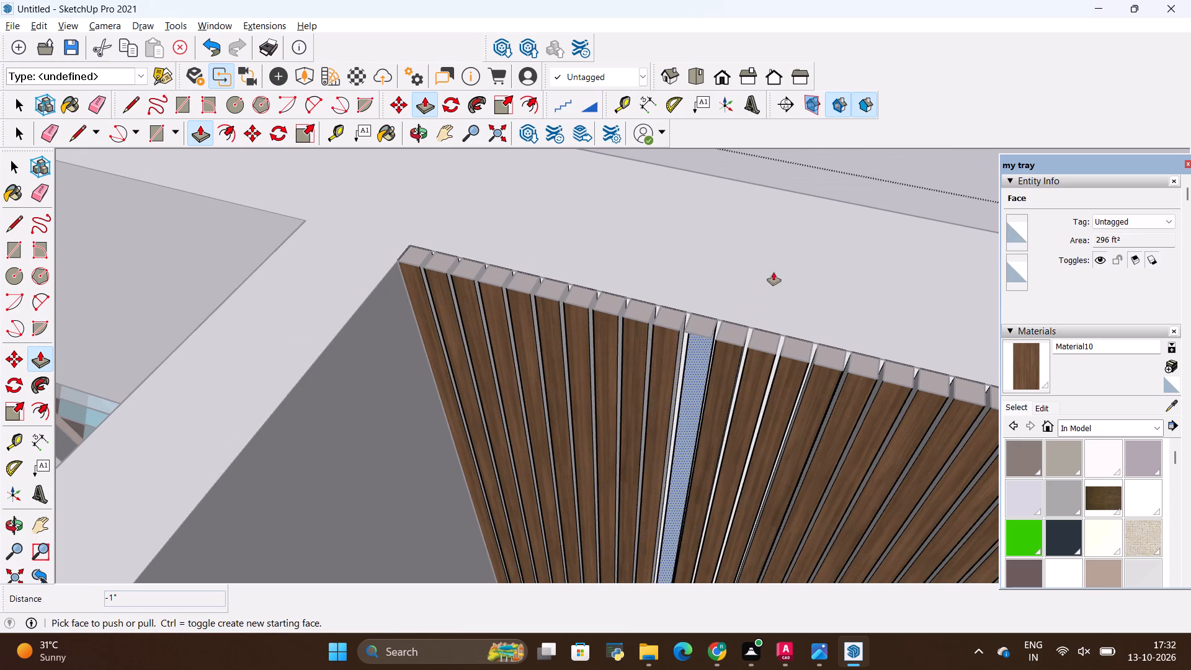
key("space")
left_click(775, 272)
scroll(770, 324, "down", 6)
key("space")
left_click(873, 179)
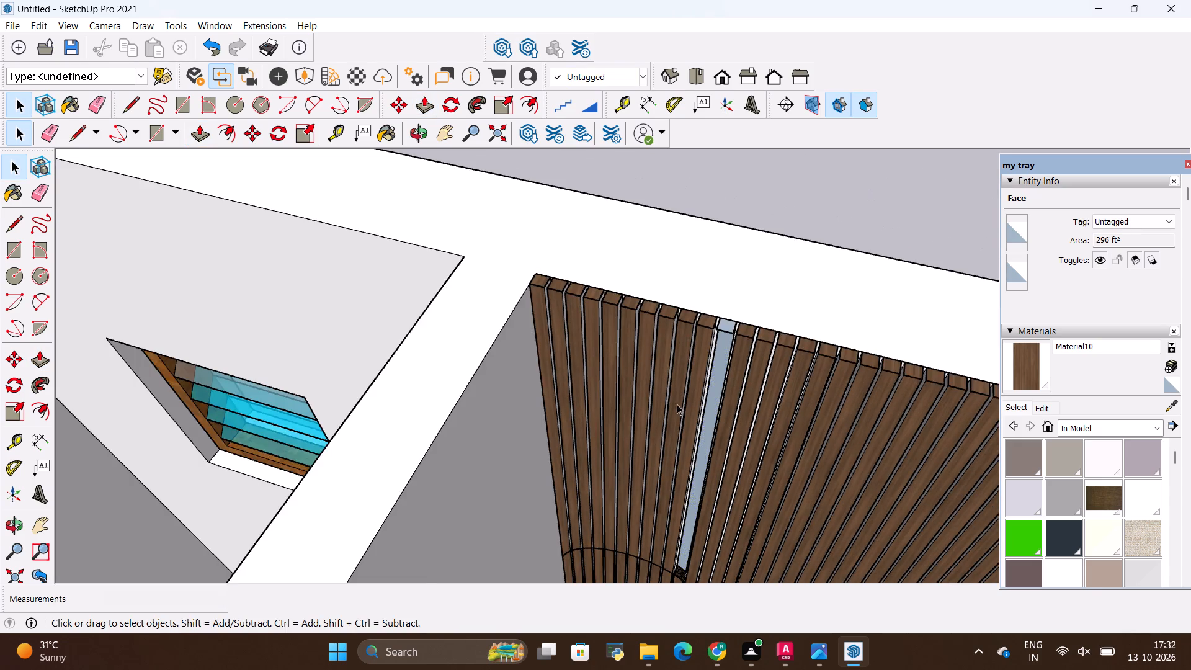
Examine the pushed-back strip along the panel's top edge.
scroll(677, 404, "down", 6)
middle_click_drag(715, 406, 730, 275)
scroll(716, 329, "up", 4)
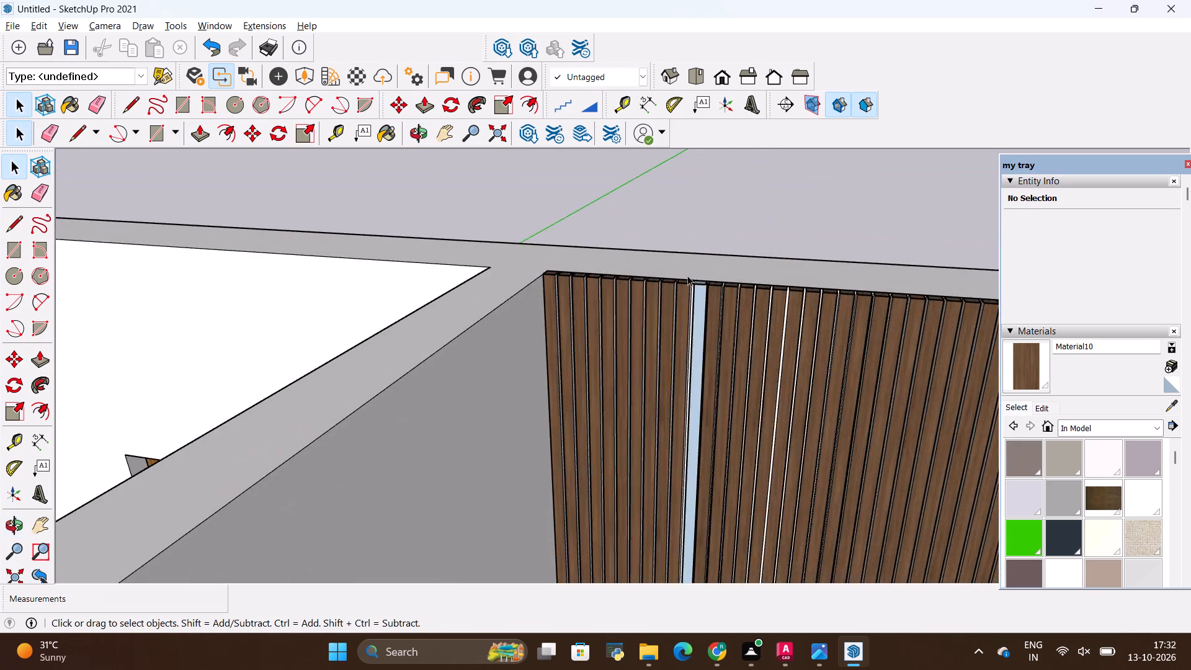
scroll(687, 275, "up", 17)
scroll(668, 317, "down", 4)
scroll(590, 288, "down", 4)
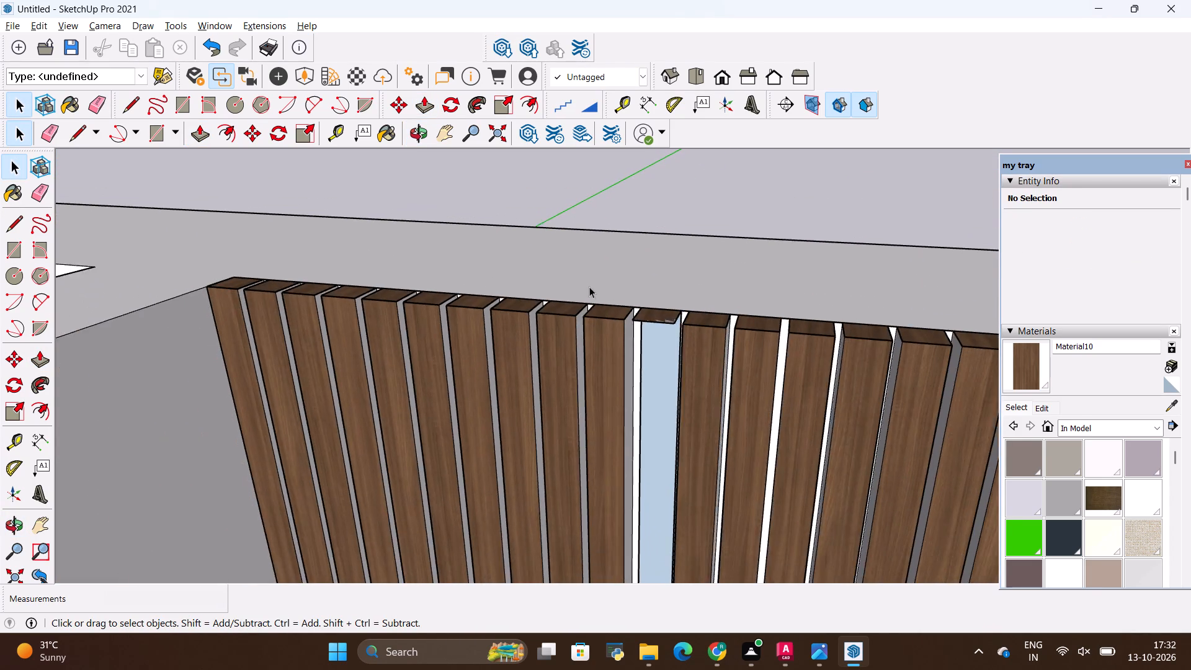
scroll(589, 287, "down", 18)
scroll(665, 304, "down", 4)
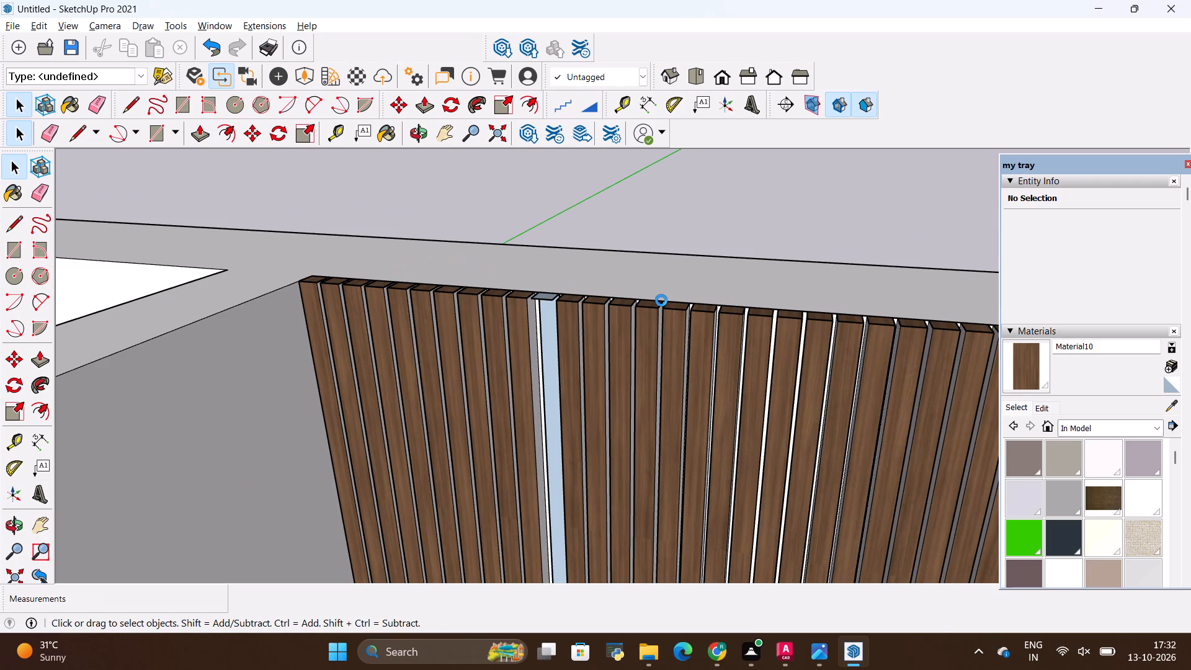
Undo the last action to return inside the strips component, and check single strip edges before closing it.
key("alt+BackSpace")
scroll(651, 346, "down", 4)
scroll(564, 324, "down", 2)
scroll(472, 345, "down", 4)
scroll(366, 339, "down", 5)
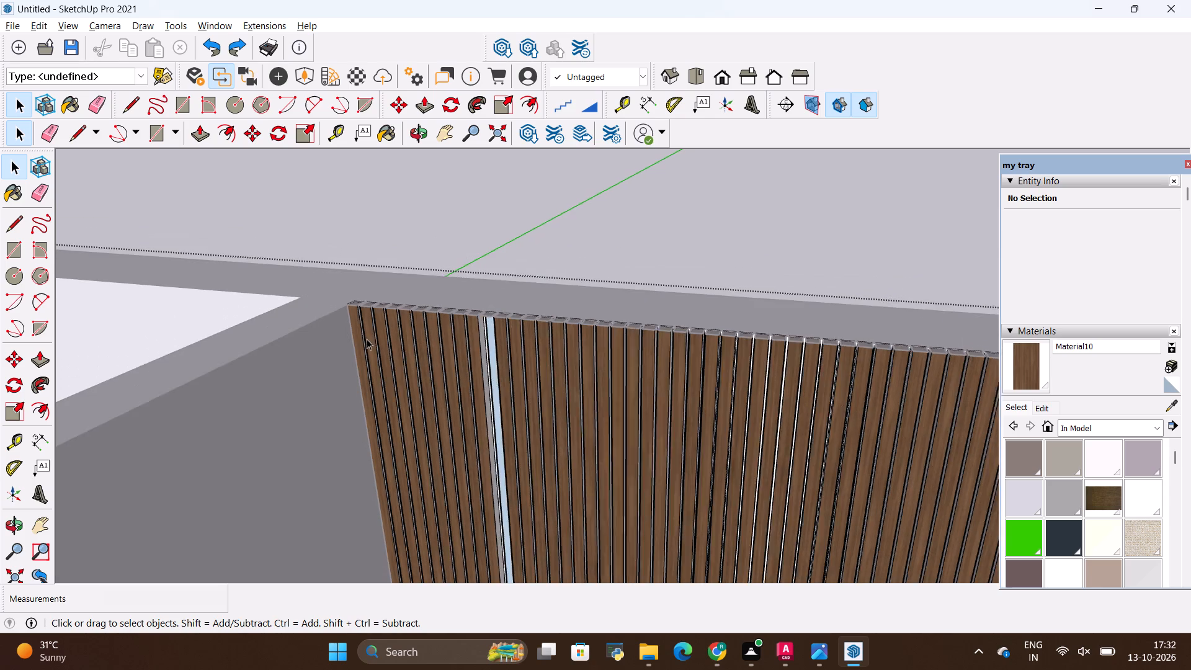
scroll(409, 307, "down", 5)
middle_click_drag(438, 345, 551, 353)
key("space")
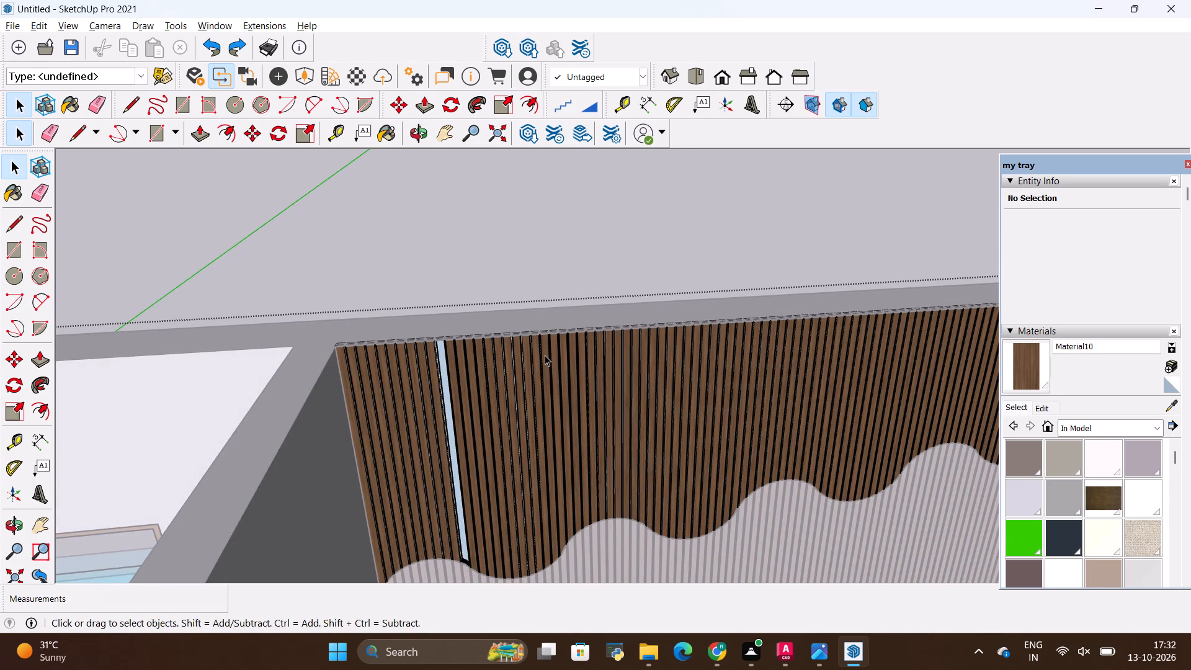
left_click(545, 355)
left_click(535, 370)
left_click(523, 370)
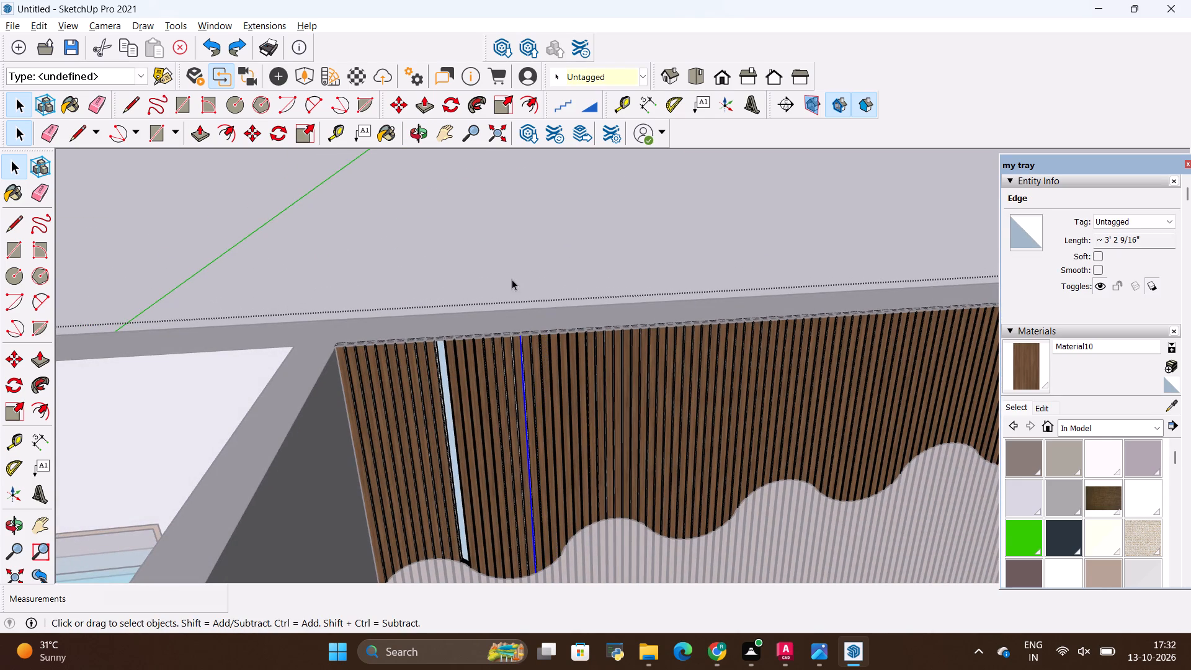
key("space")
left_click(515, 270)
Select the strips component as a whole to check its extent on the panel, and clear the selection.
left_click(517, 377)
scroll(538, 287, "down", 2)
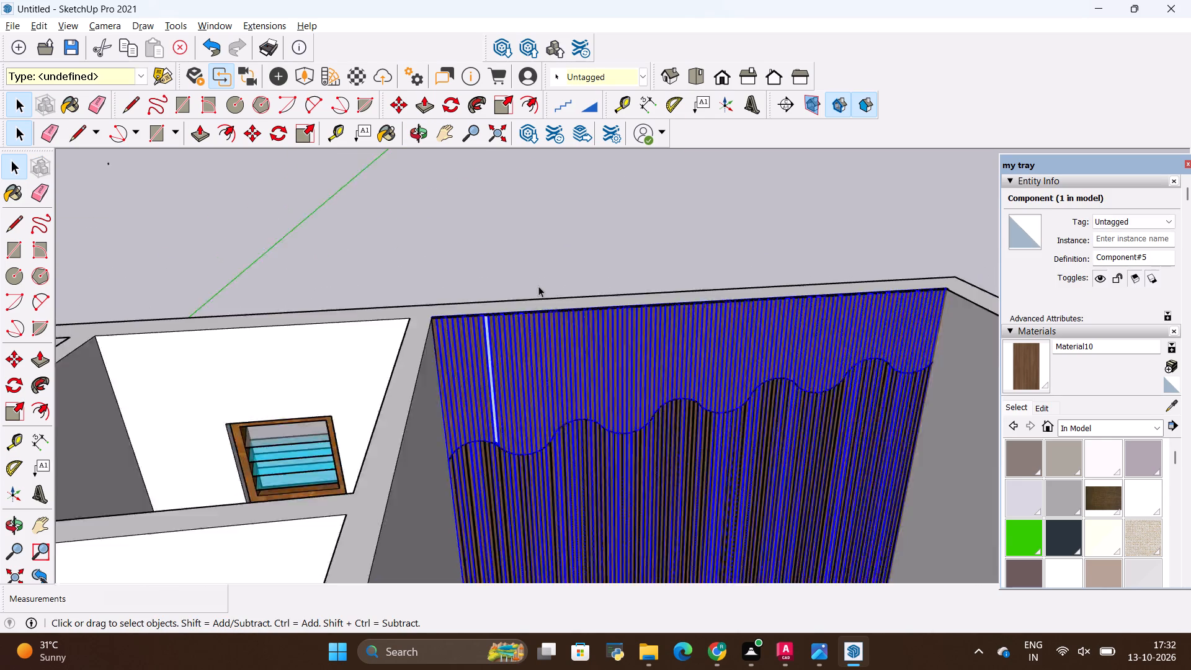
scroll(538, 286, "down", 8)
scroll(566, 272, "up", 9)
left_click(705, 247)
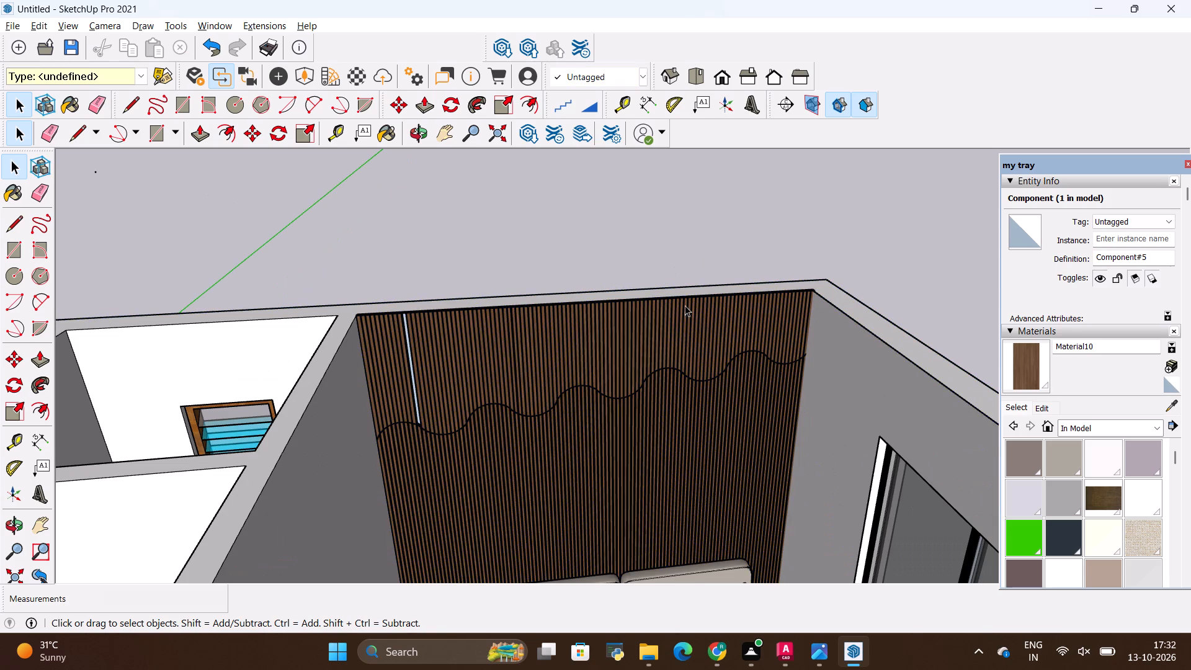
left_click(666, 330)
left_click(641, 259)
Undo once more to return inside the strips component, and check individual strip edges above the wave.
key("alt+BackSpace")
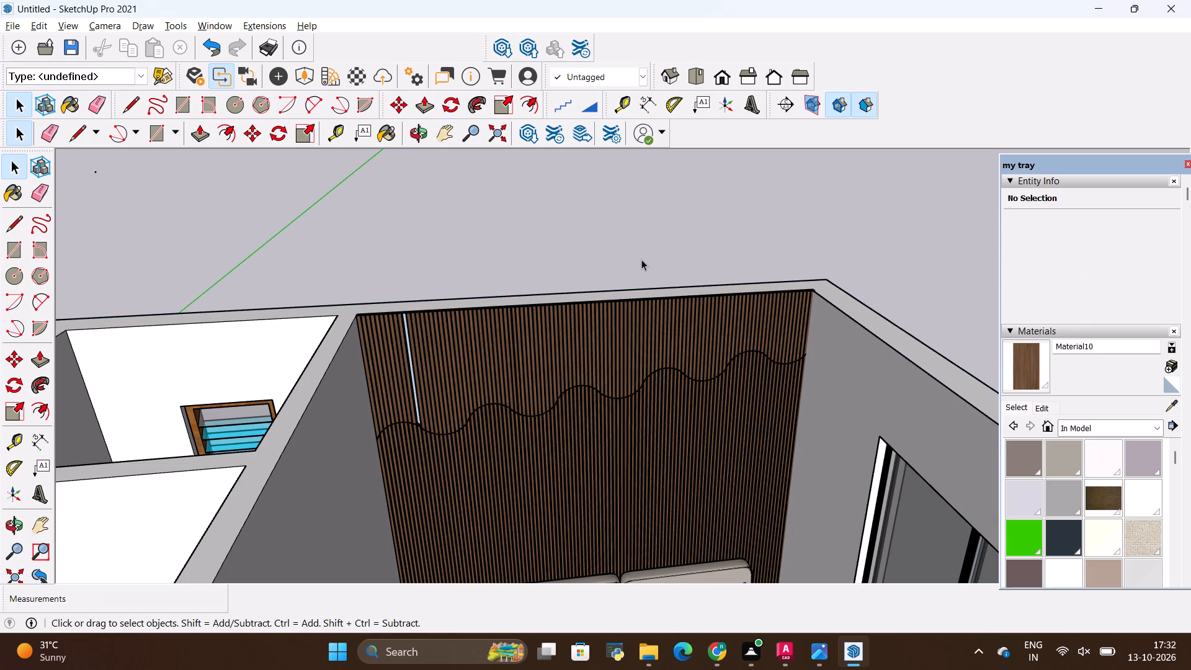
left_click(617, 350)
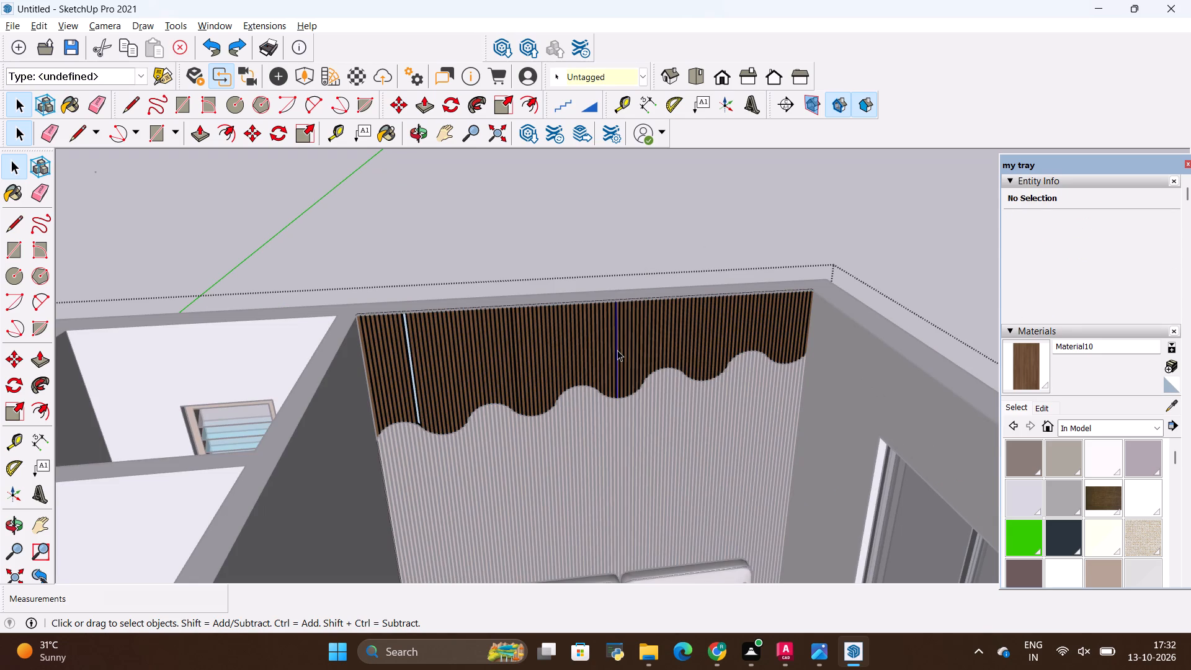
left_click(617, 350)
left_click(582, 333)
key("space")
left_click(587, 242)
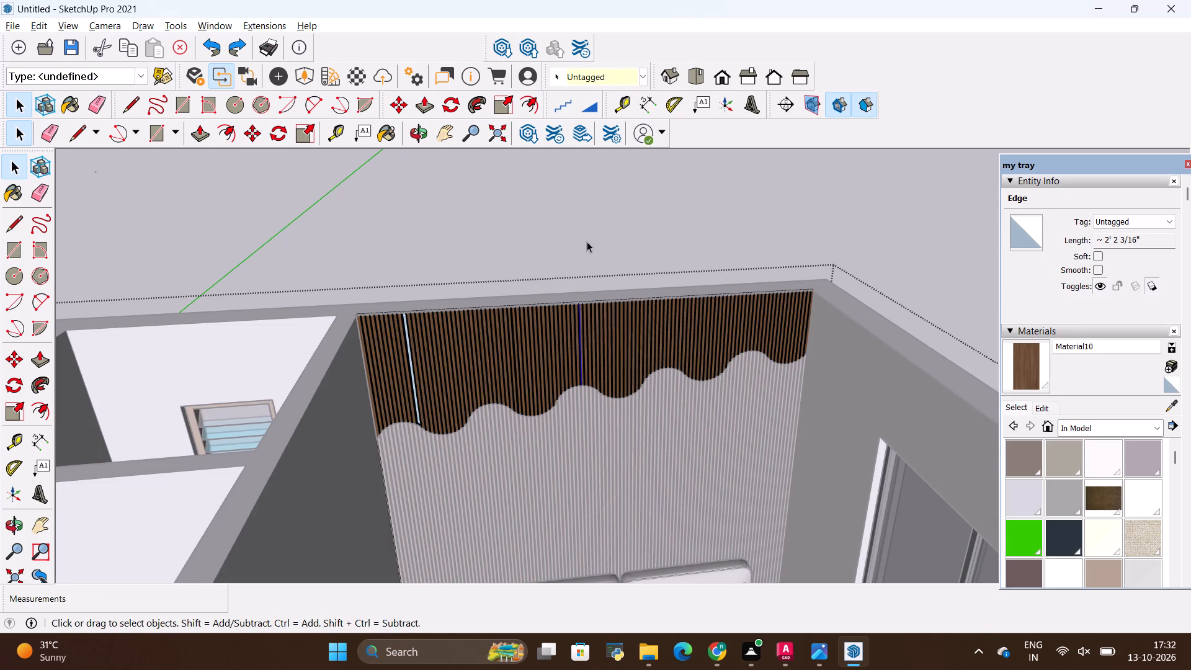
Undo the last three actions on the strips component, and select it as a whole to check its extent.
left_click(613, 337)
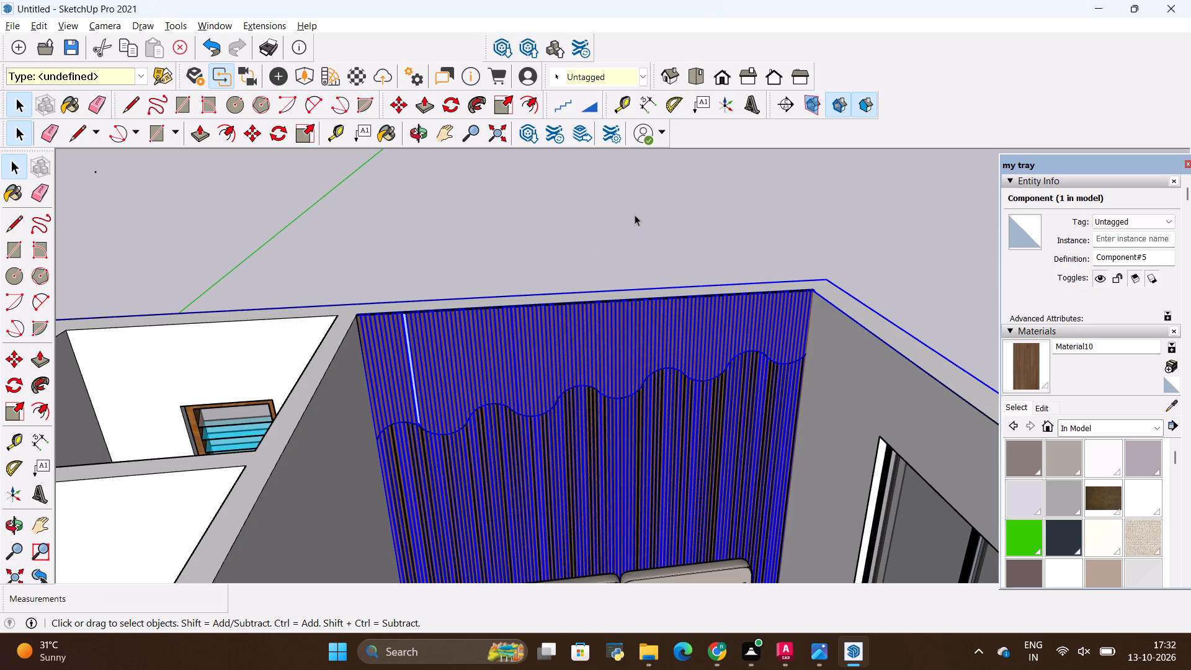
key("alt+BackSpace")
key("alt+BackSpace")
key("alt+BackSpace")
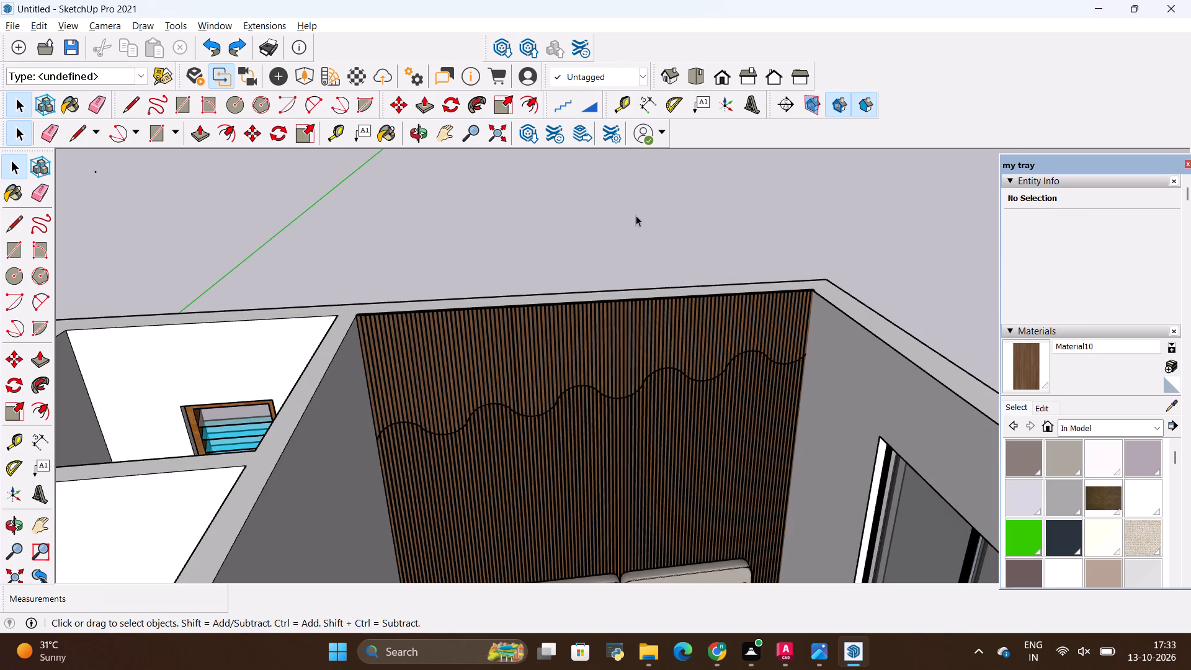
key("space")
left_click(563, 311)
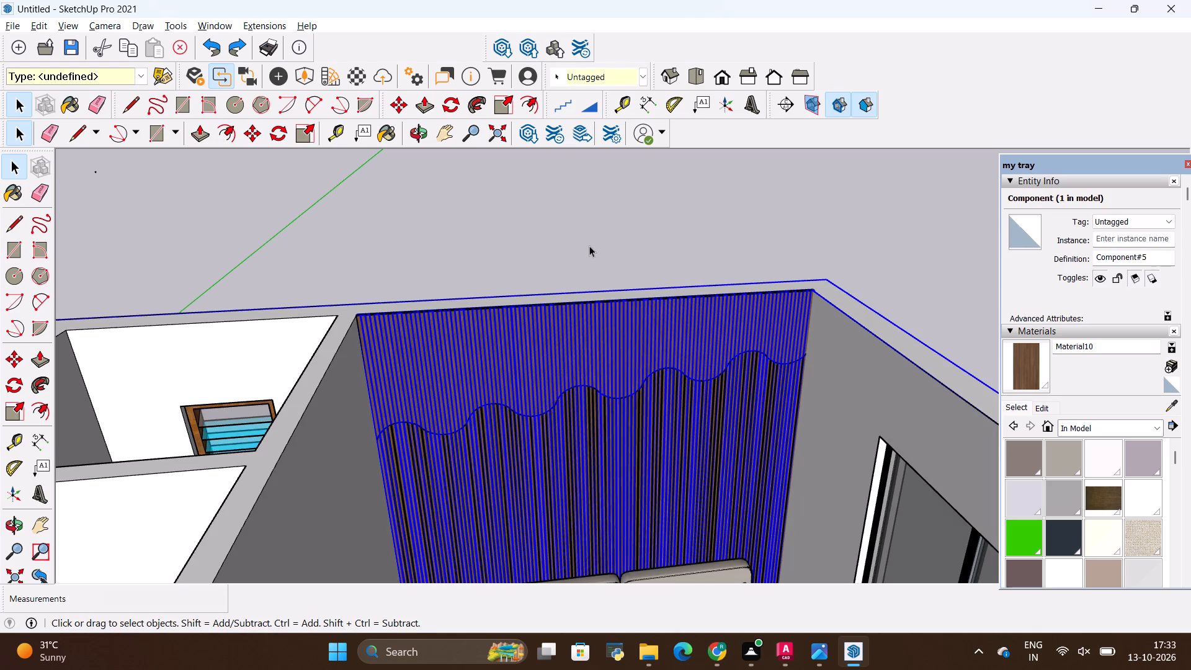
left_click(651, 326)
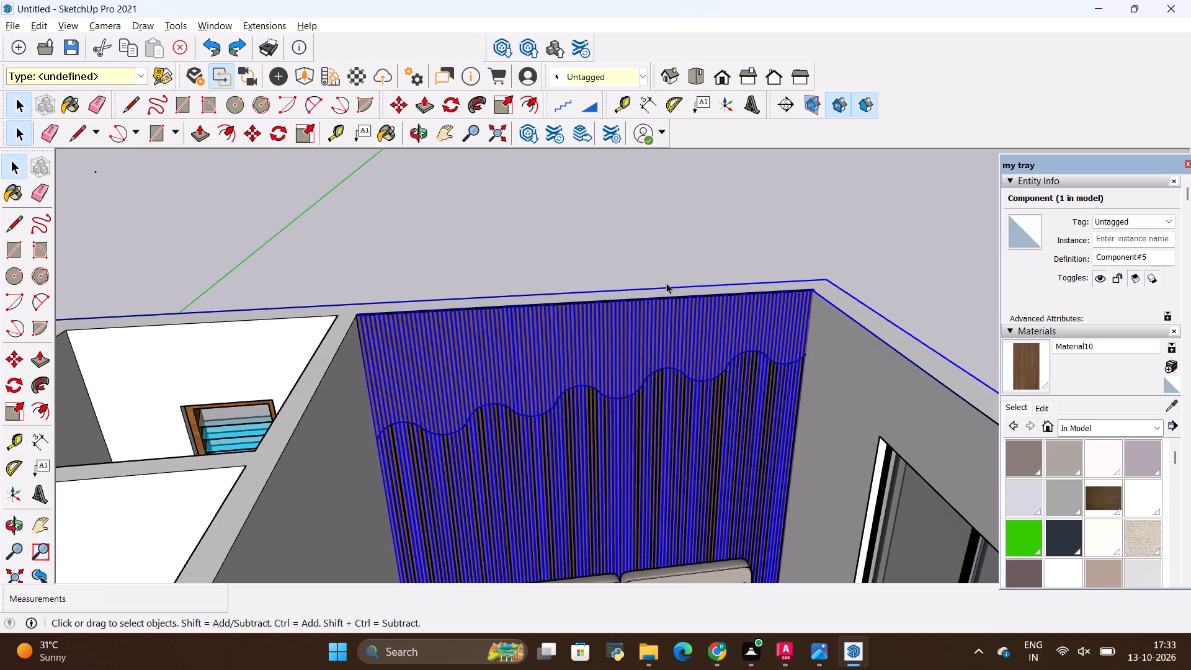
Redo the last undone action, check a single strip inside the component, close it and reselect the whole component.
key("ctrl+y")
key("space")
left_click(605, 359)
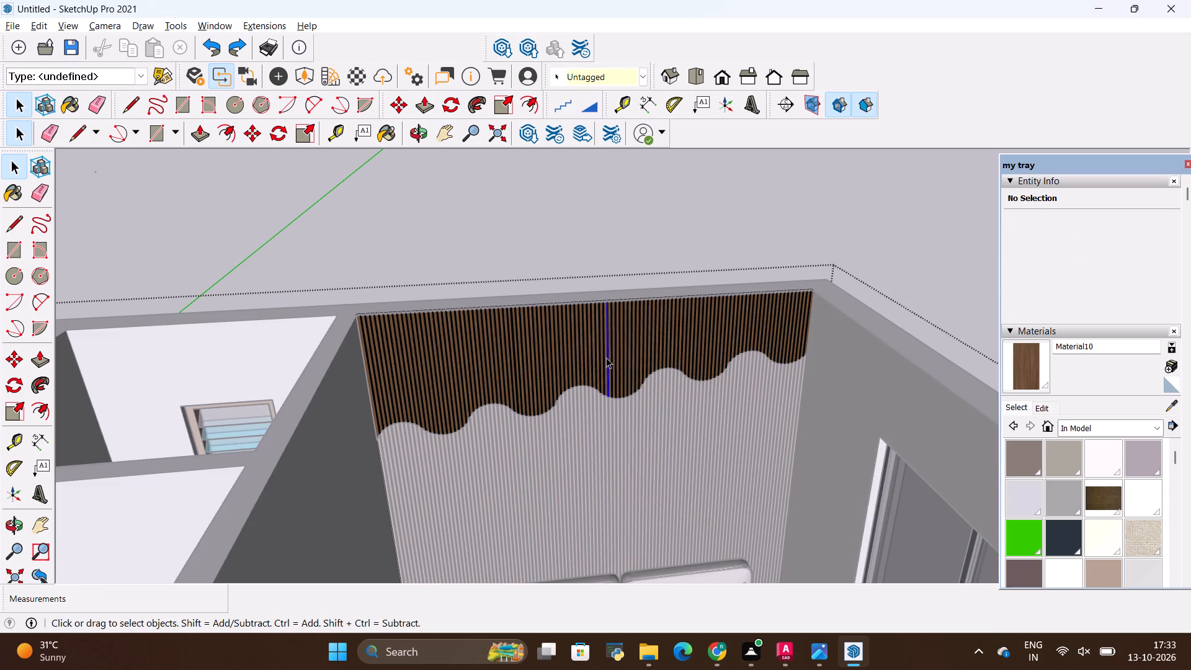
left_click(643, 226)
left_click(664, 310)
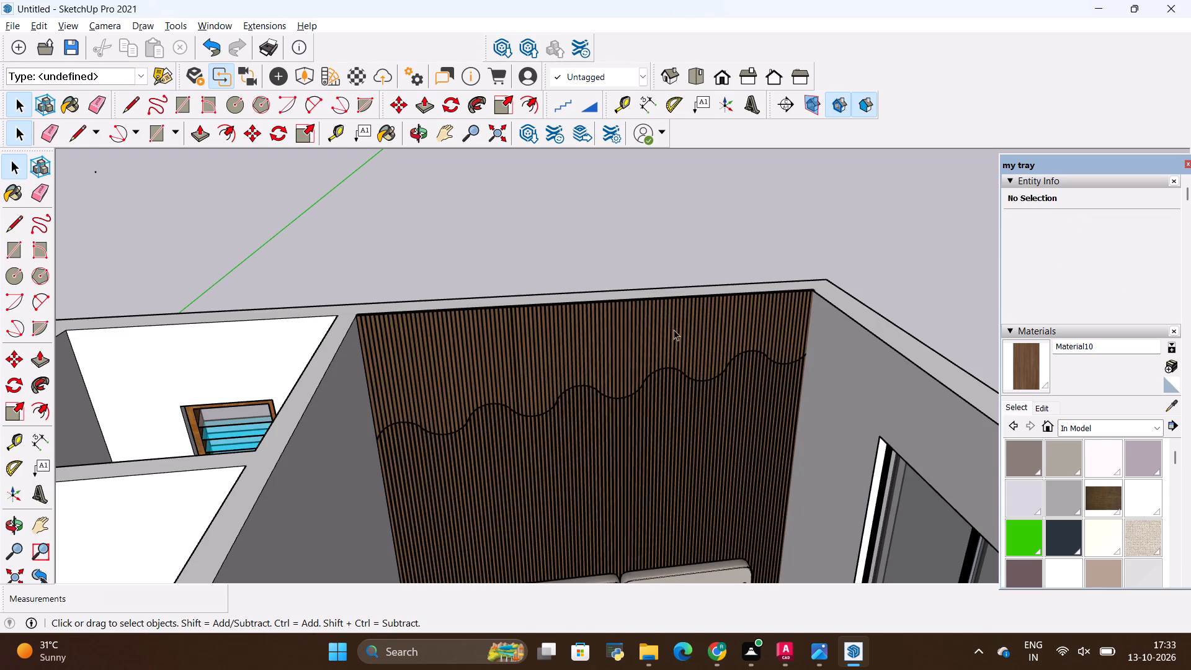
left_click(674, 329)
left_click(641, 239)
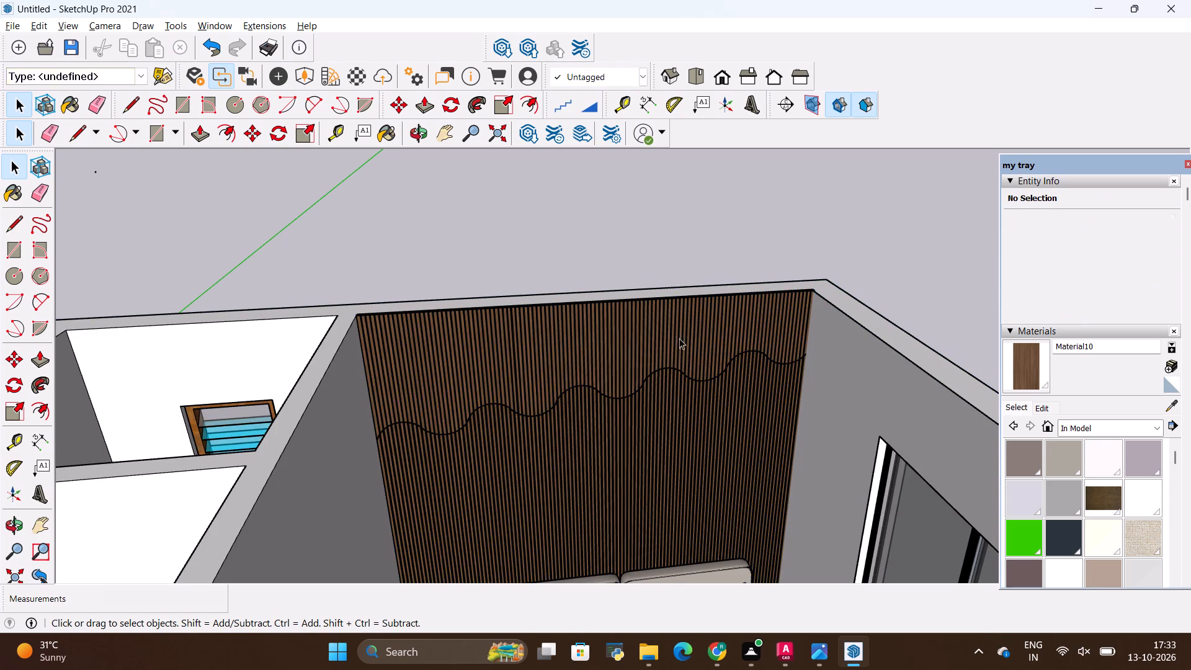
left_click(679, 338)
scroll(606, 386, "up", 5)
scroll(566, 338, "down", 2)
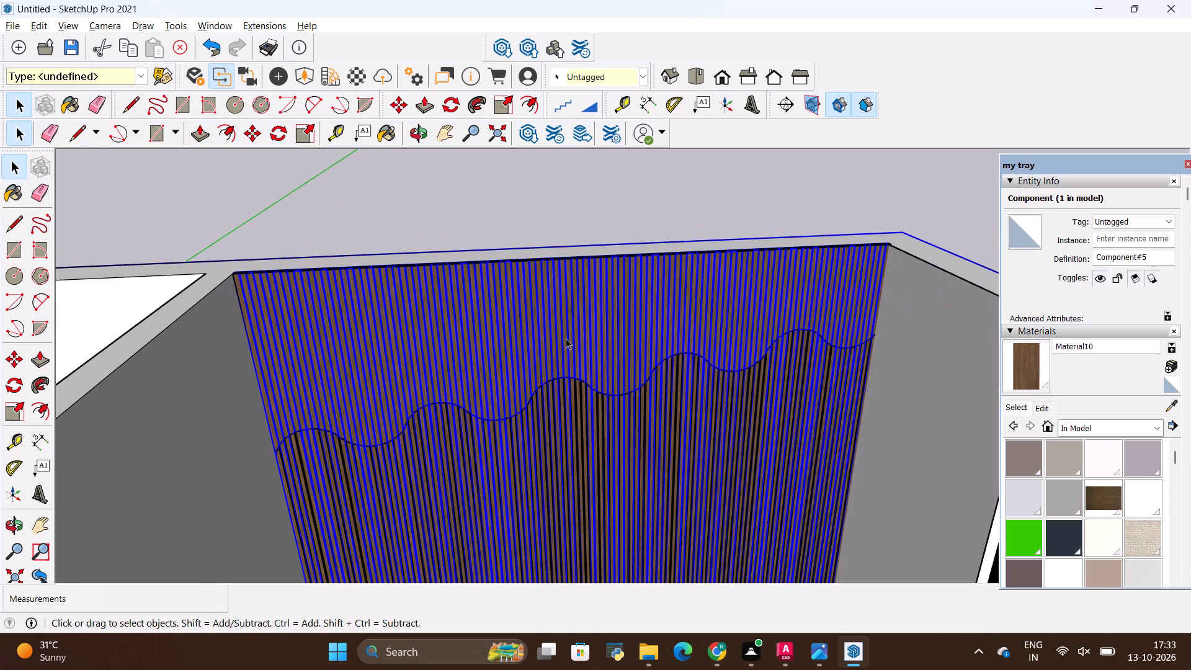
Undo repeatedly, back to before the strips were made into a component.
key("alt+BackSpace")
key("alt+BackSpace")
key("alt+BackSpace")
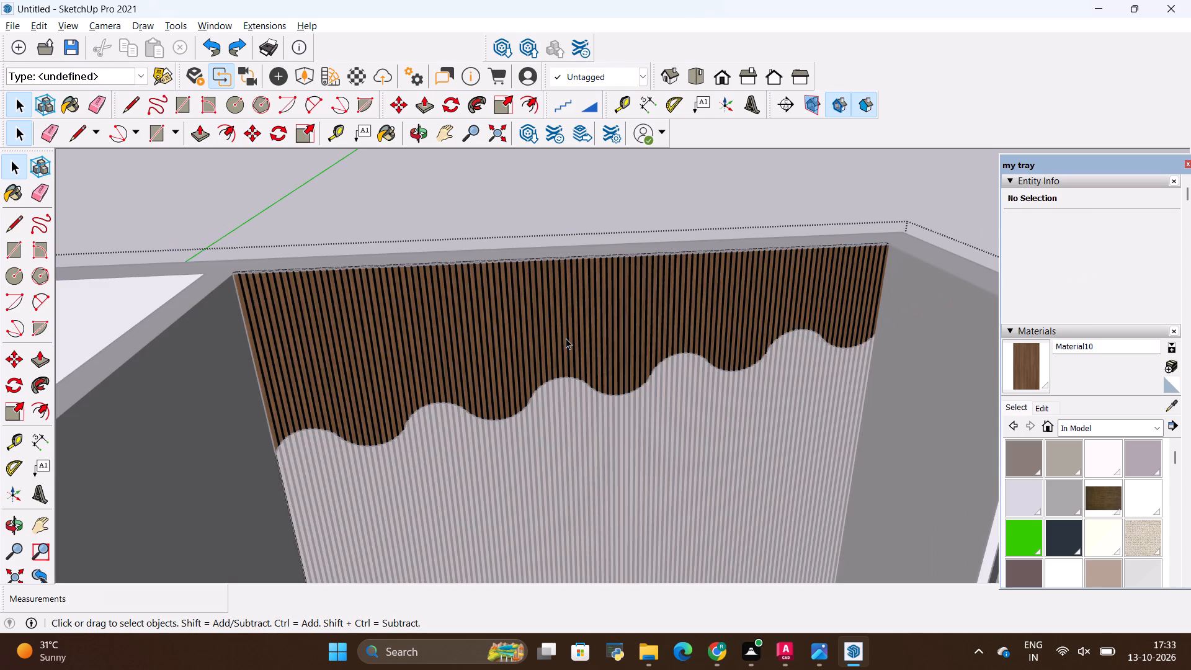
key("alt+BackSpace")
left_click(626, 334)
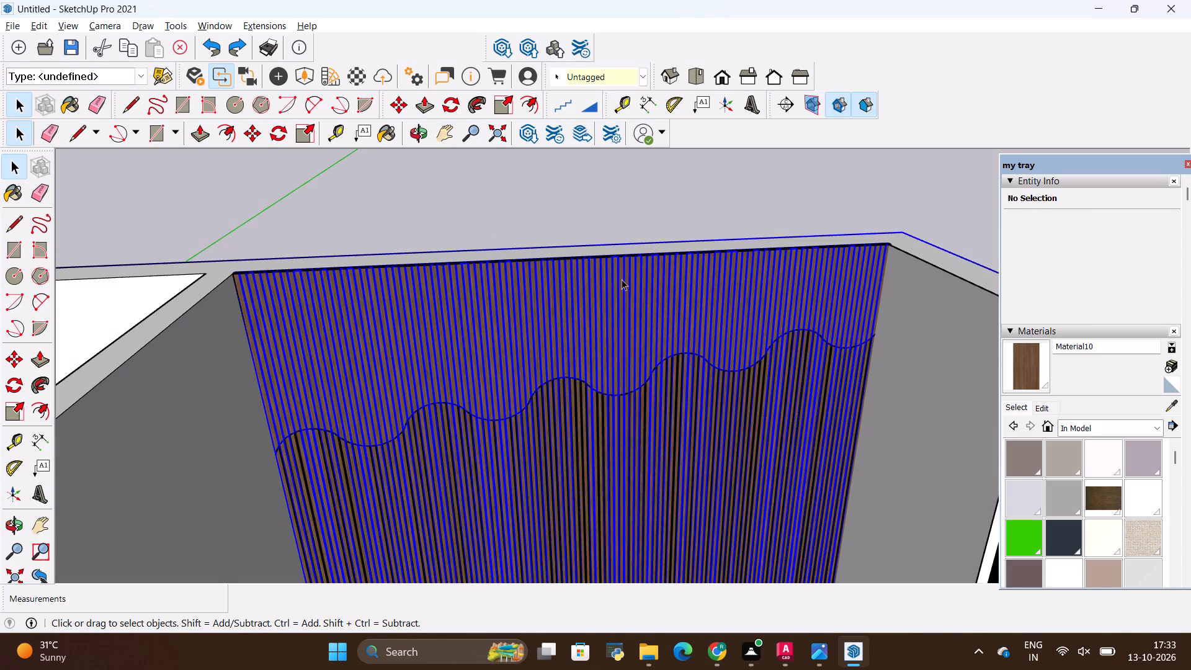
key("alt+BackSpace")
key("alt+BackSpace")
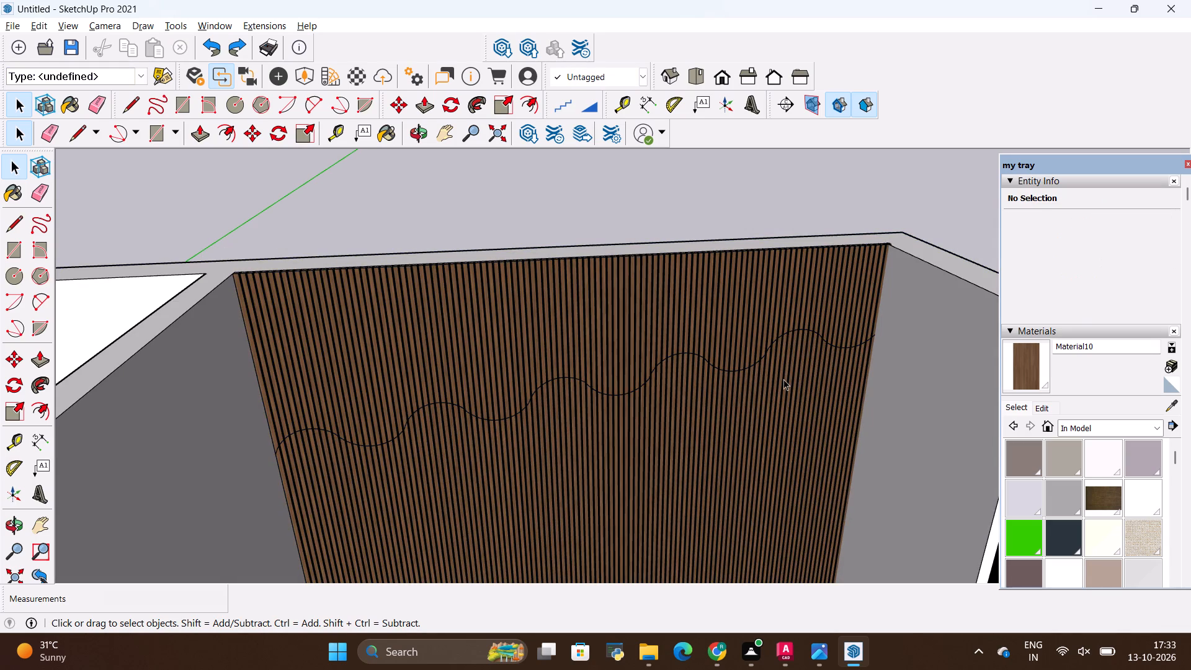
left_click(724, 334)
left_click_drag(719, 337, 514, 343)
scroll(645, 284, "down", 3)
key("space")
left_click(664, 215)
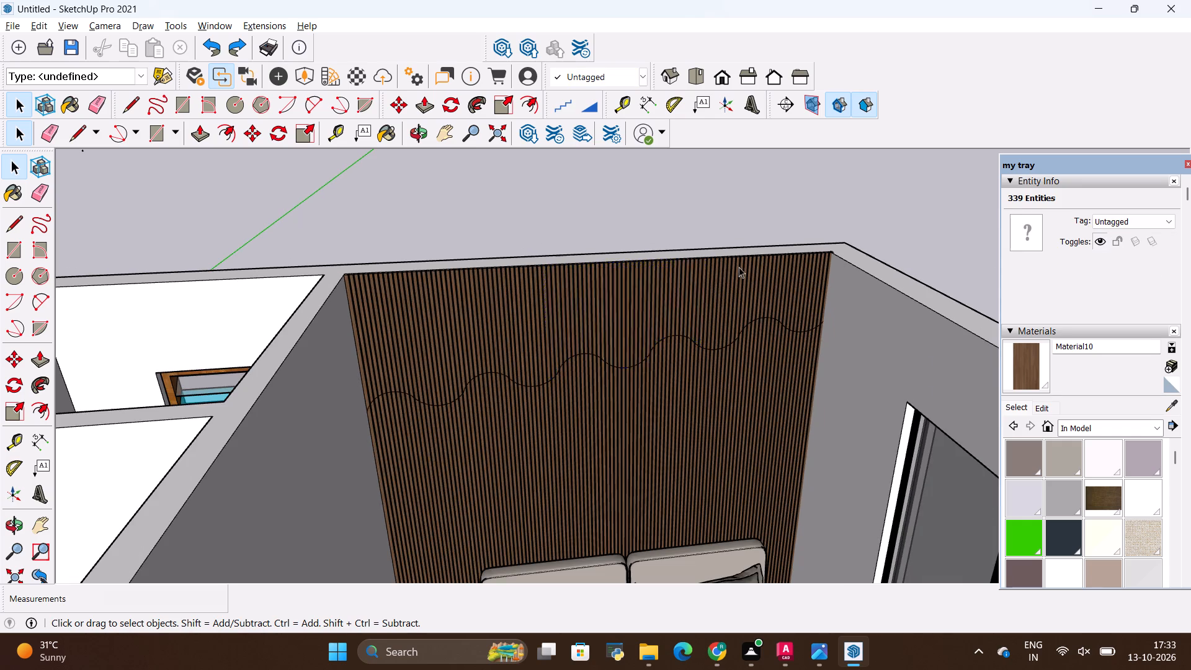
Erase the strips above the wave curve across the panel's right-hand half, leaving the end strips beside the window wall.
scroll(741, 267, "up", 8)
scroll(895, 252, "down", 5)
middle_click_drag(890, 251, 851, 361)
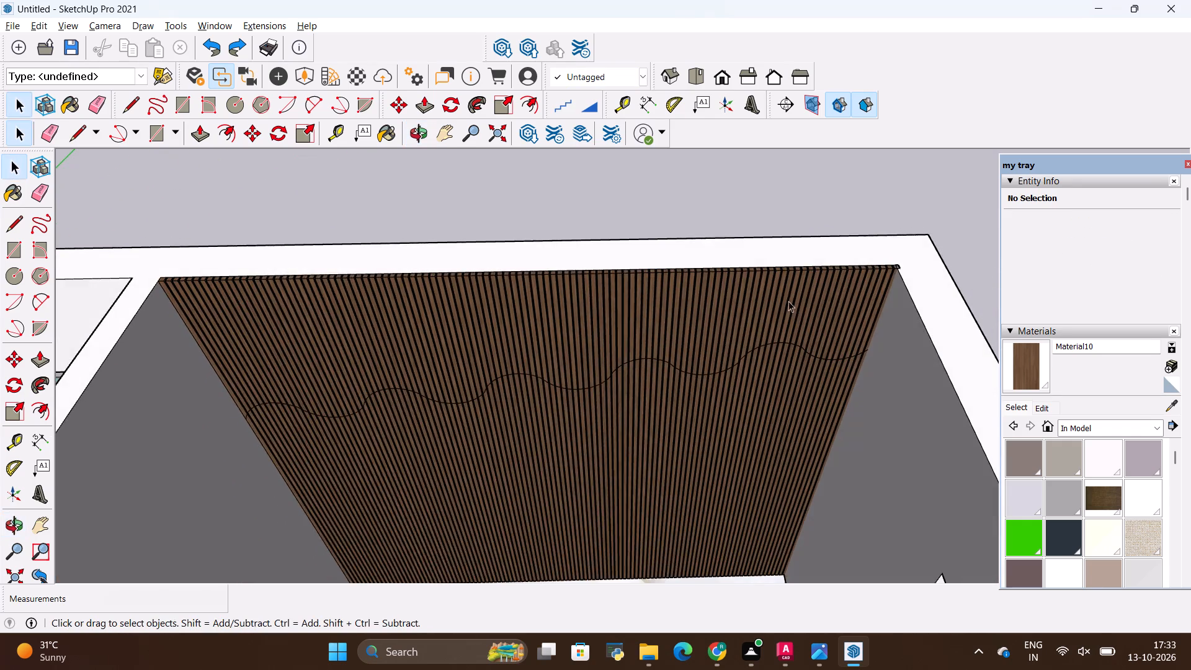
scroll(832, 284, "up", 3)
left_click_drag(883, 297, 633, 311)
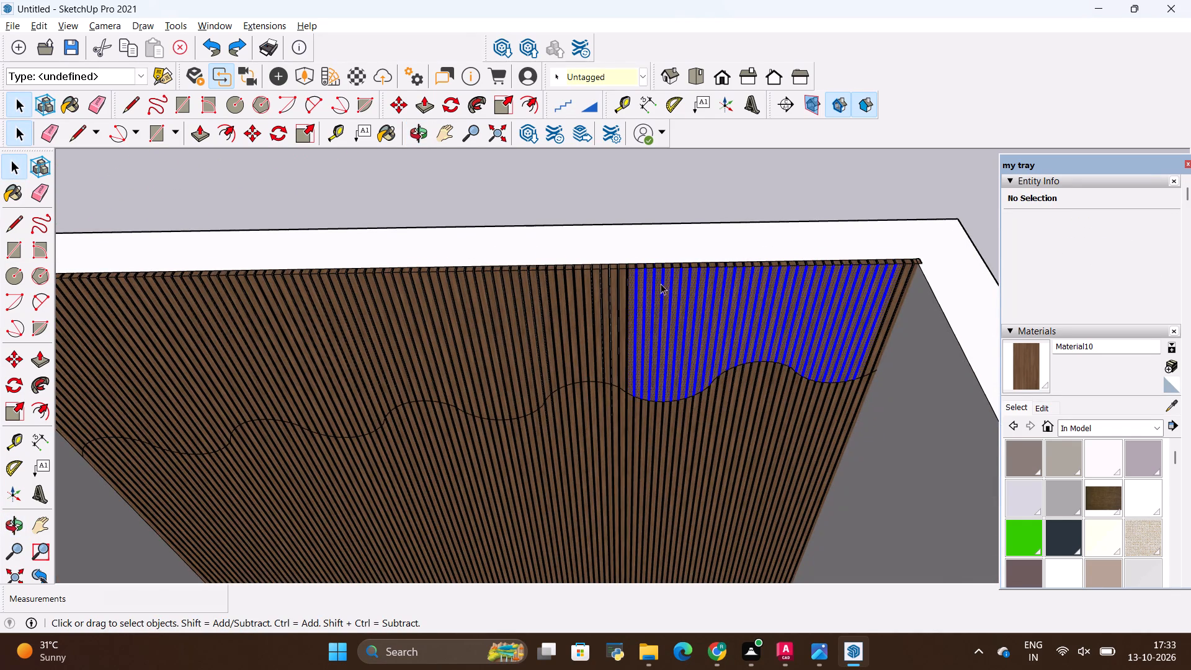
right_click(661, 282)
left_click(836, 329)
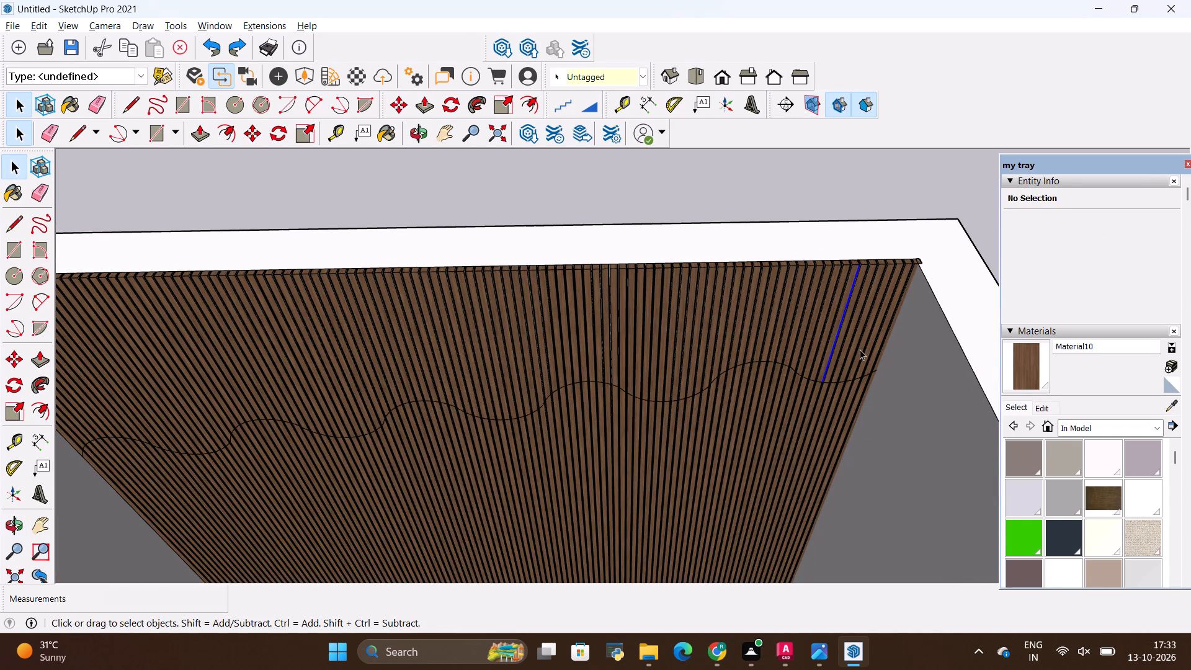
left_click_drag(860, 349, 515, 297)
right_click(538, 290)
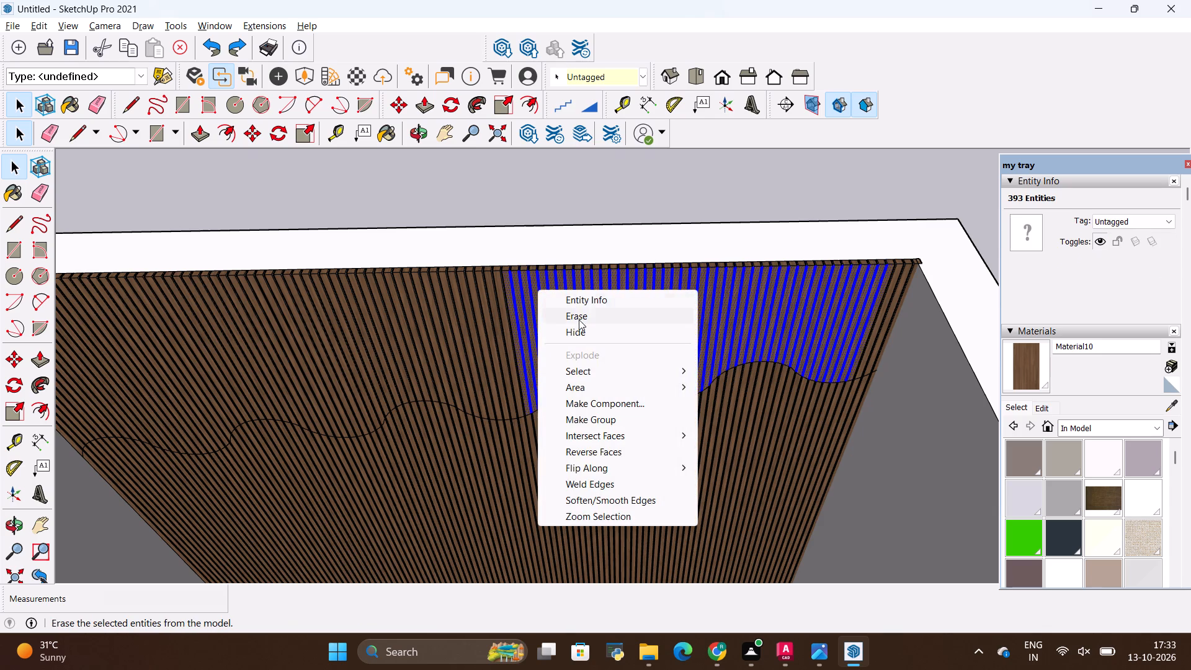
left_click(580, 320)
Erase the strips above the wave curve across the panel's left-hand half, leaving the end strips beside the wall.
scroll(709, 287, "up", 1)
scroll(665, 336, "down", 5)
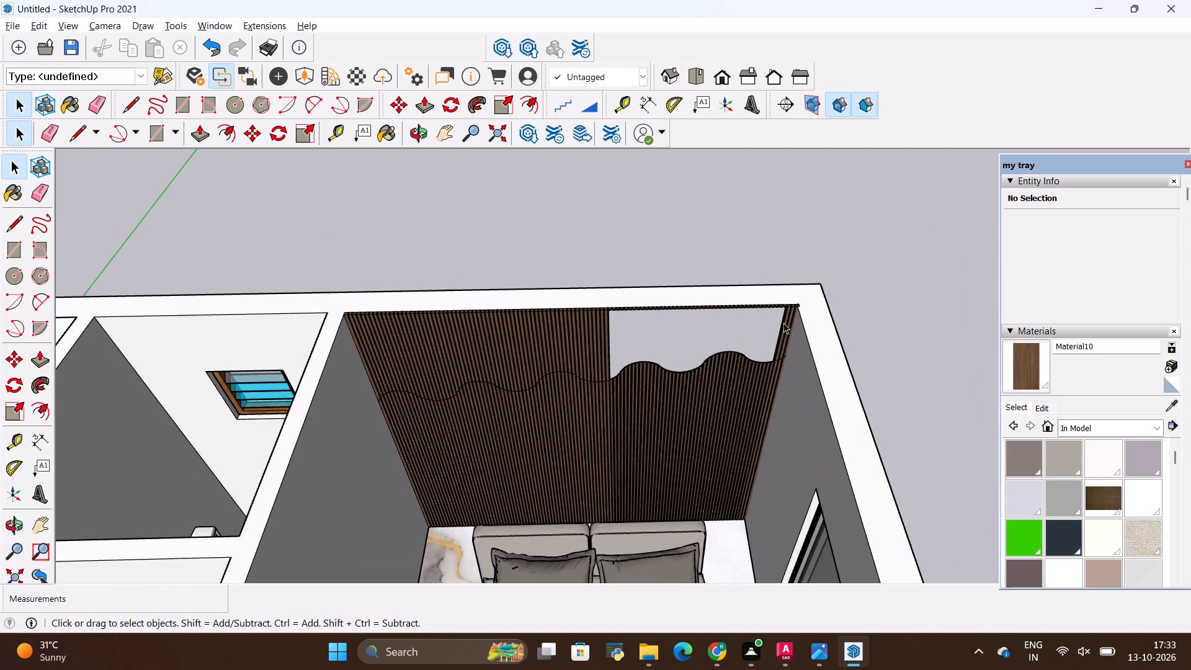
left_click_drag(618, 353, 373, 323)
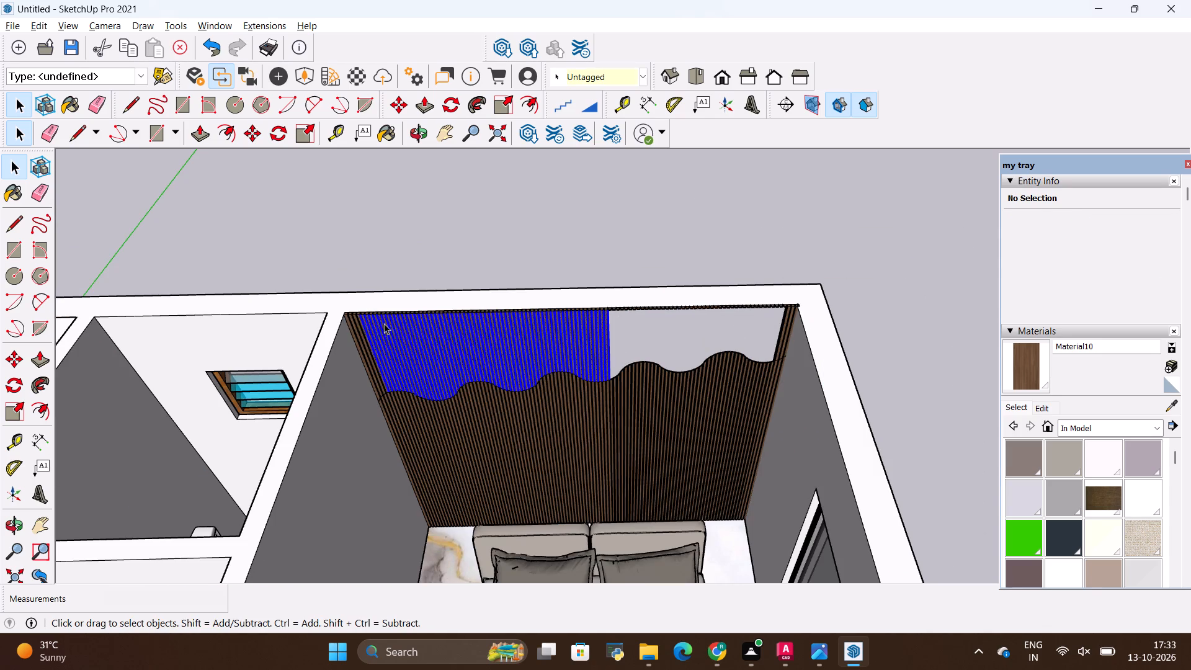
right_click(468, 335)
left_click(504, 362)
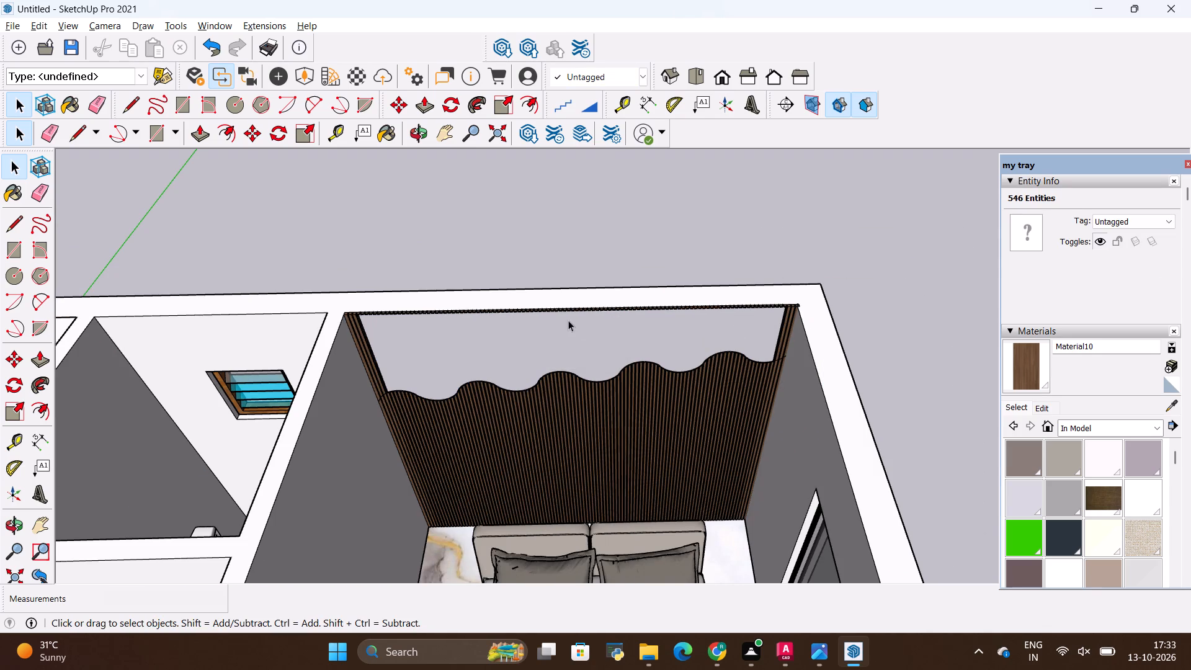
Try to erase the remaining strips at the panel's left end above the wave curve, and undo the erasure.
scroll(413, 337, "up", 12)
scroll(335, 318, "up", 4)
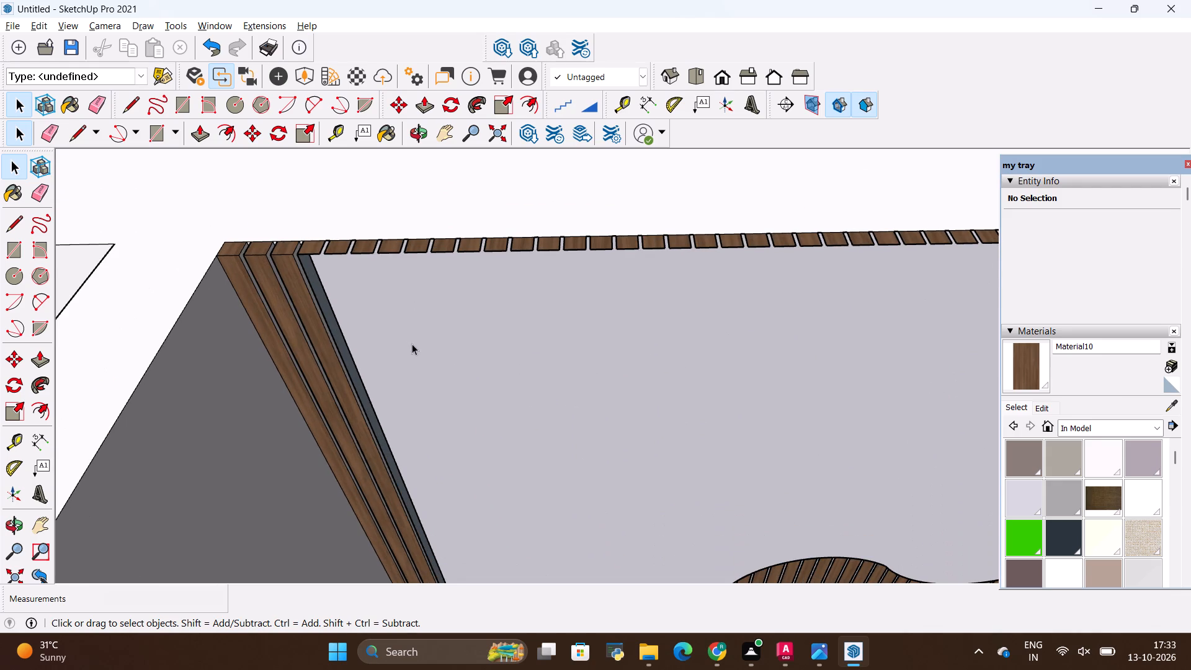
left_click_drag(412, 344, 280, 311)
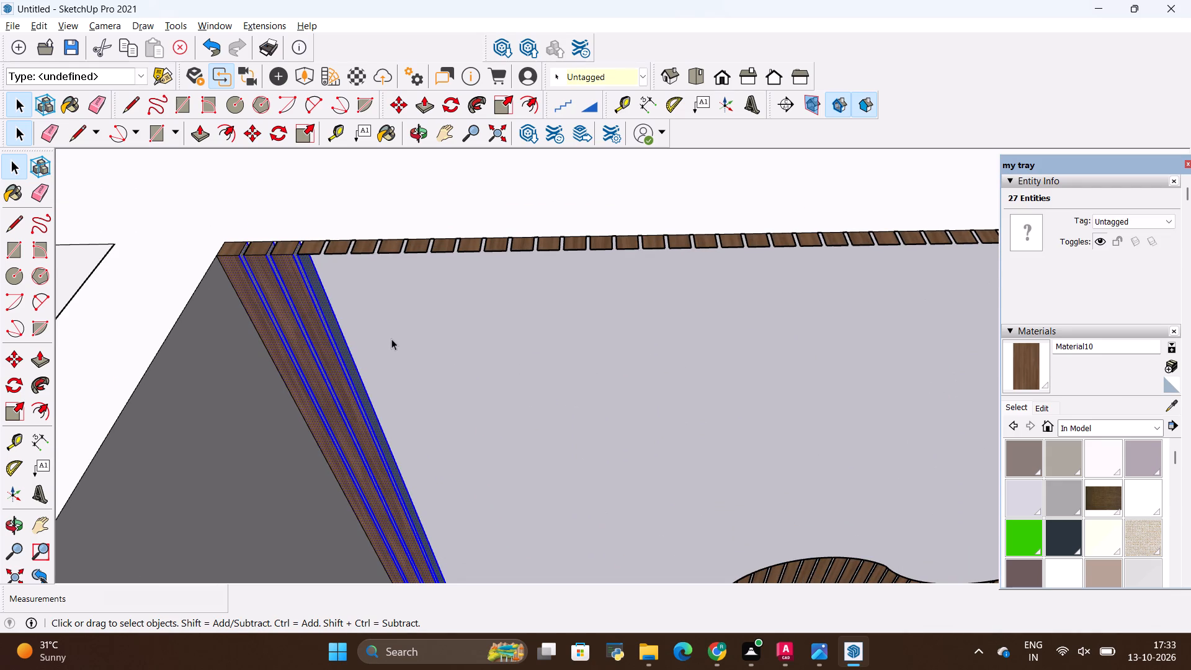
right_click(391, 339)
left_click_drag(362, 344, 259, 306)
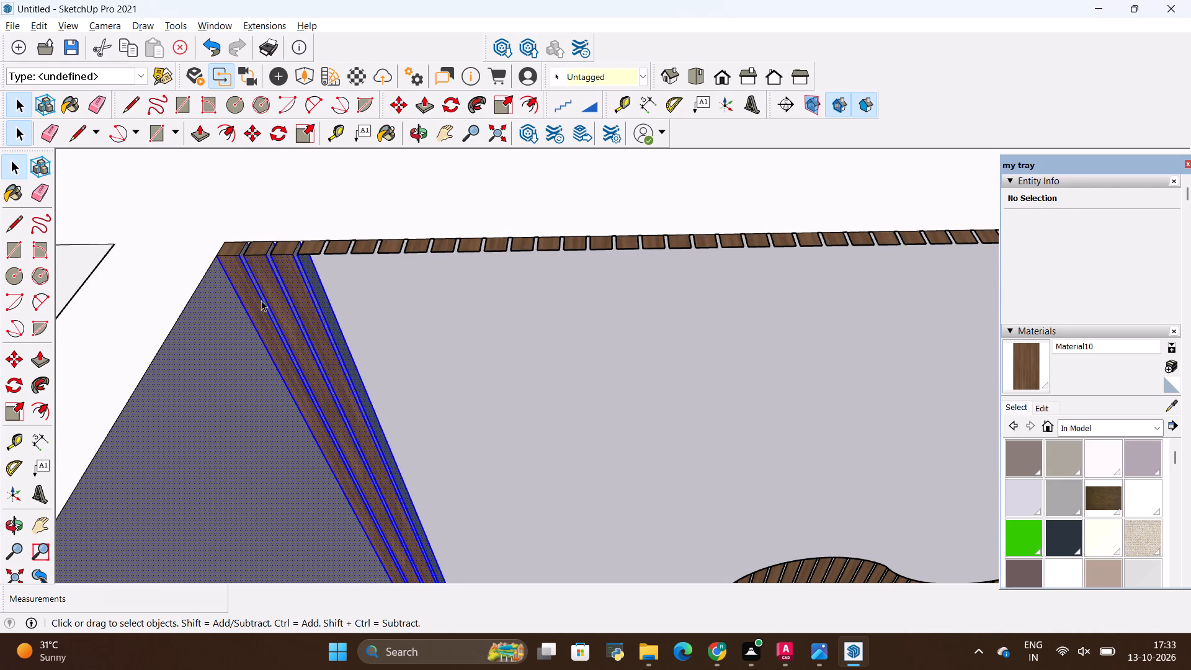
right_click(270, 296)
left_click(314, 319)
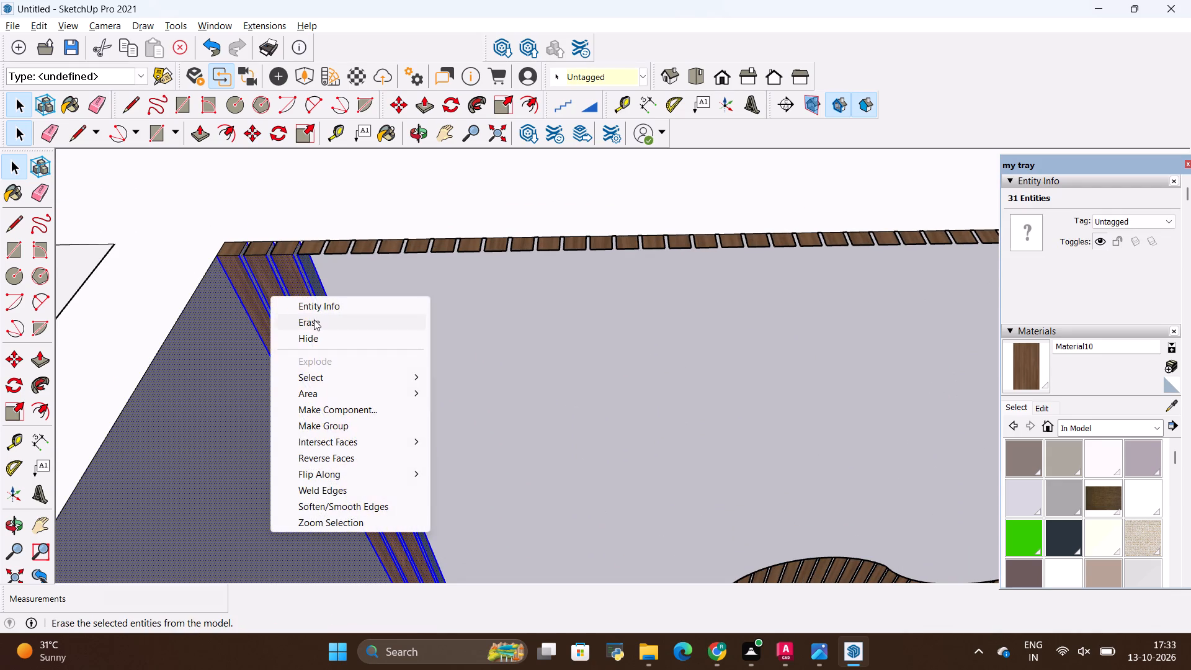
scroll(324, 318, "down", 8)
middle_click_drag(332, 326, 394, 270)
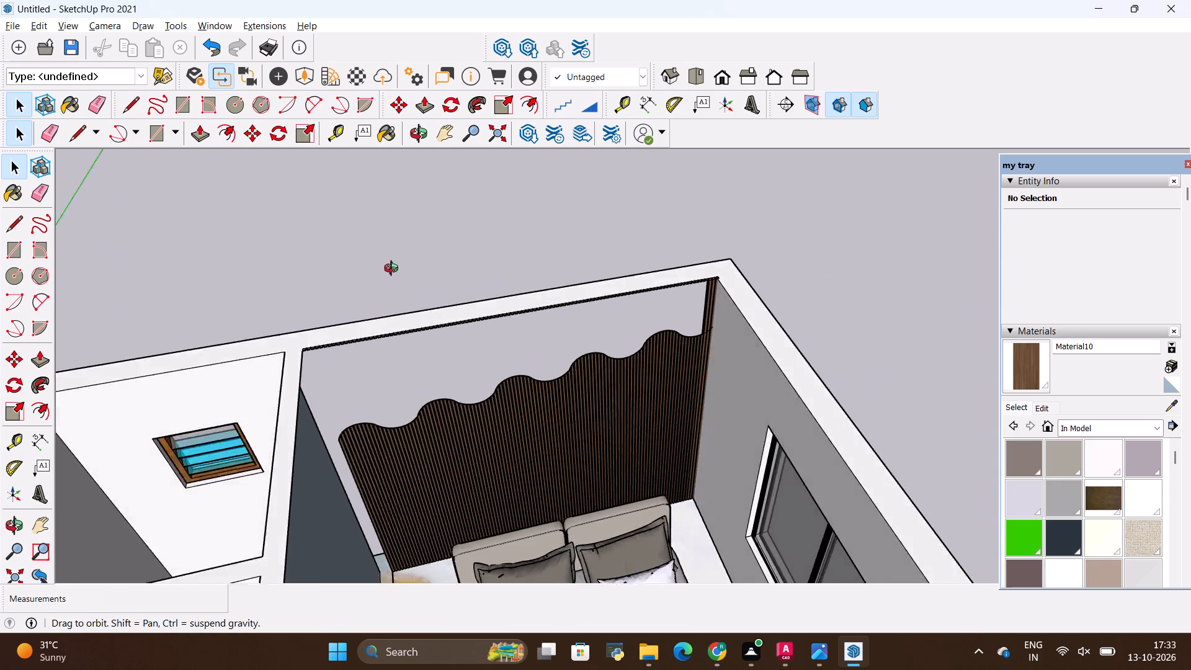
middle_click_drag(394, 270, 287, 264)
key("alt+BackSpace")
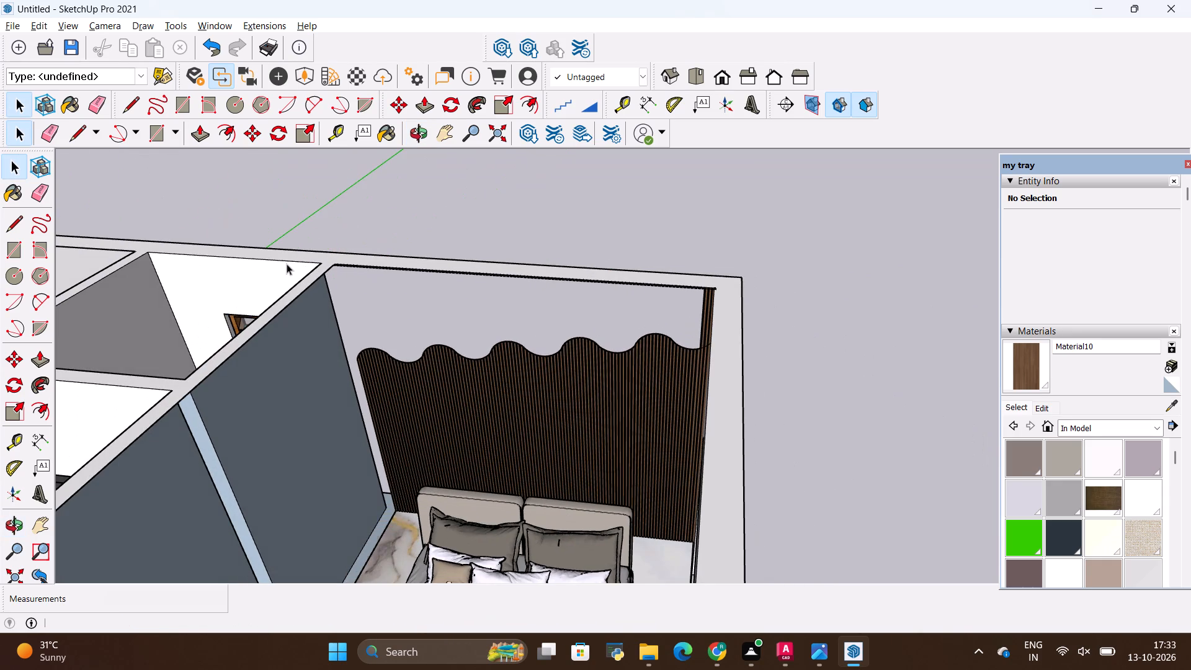
Push the innermost remaining strip at the panel's right end back 13/16" with Push/Pull, above the wave curve.
scroll(413, 359, "up", 2)
scroll(792, 282, "up", 6)
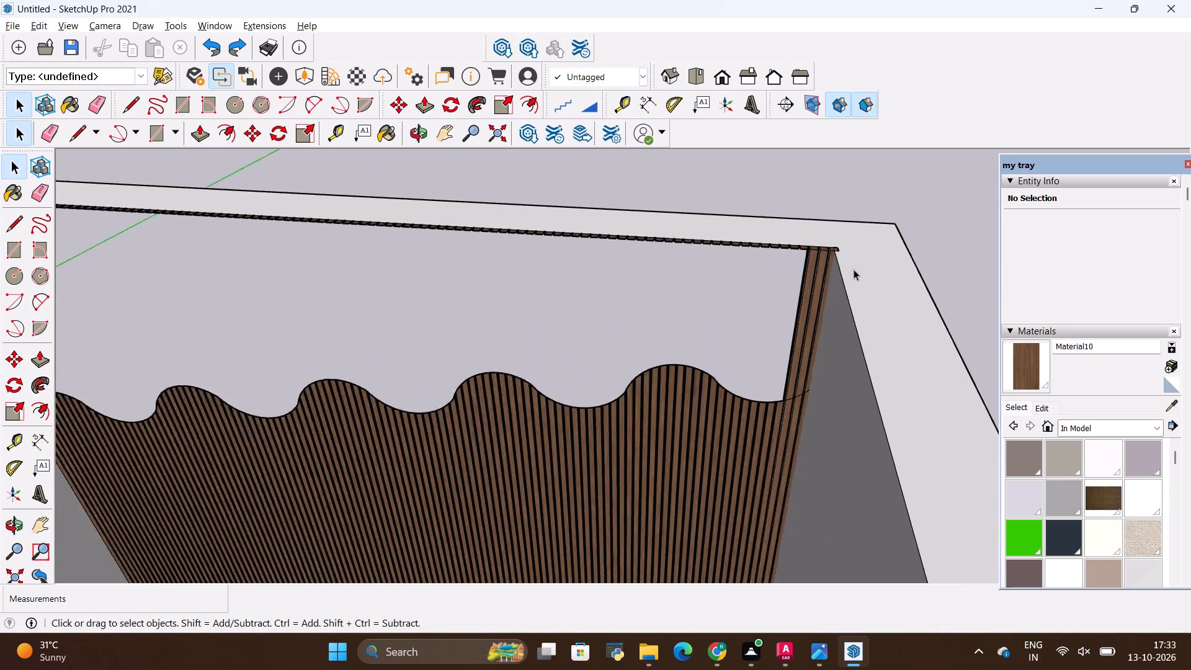
scroll(854, 269, "up", 10)
double_click(785, 241)
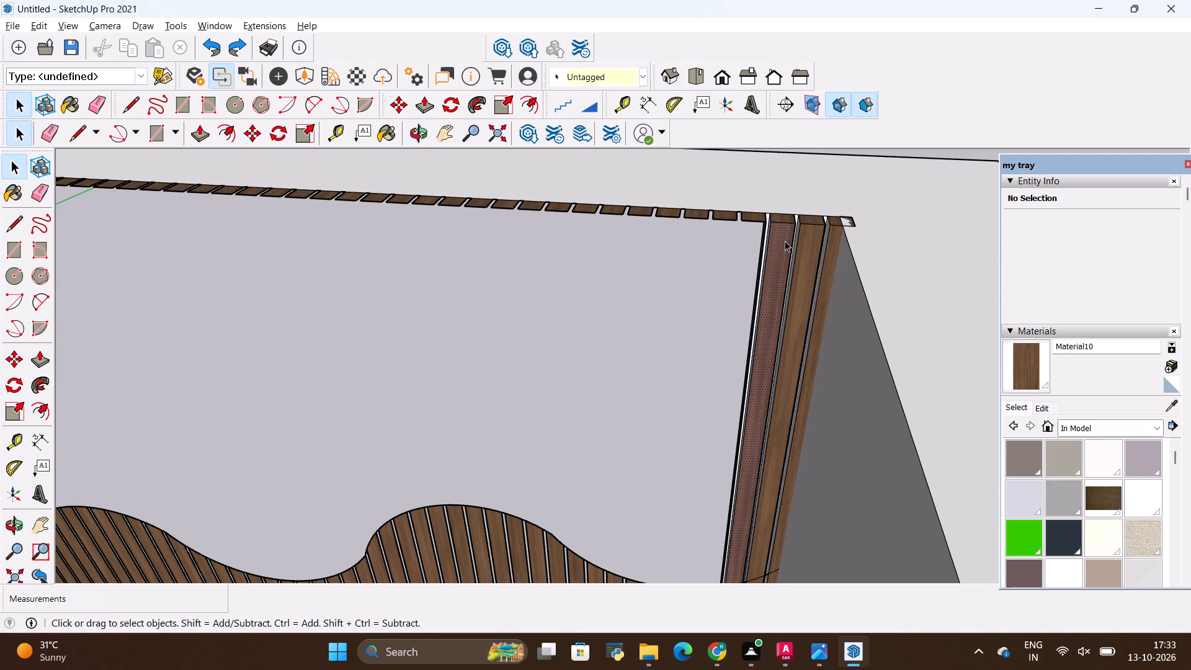
key("p")
left_click(783, 252)
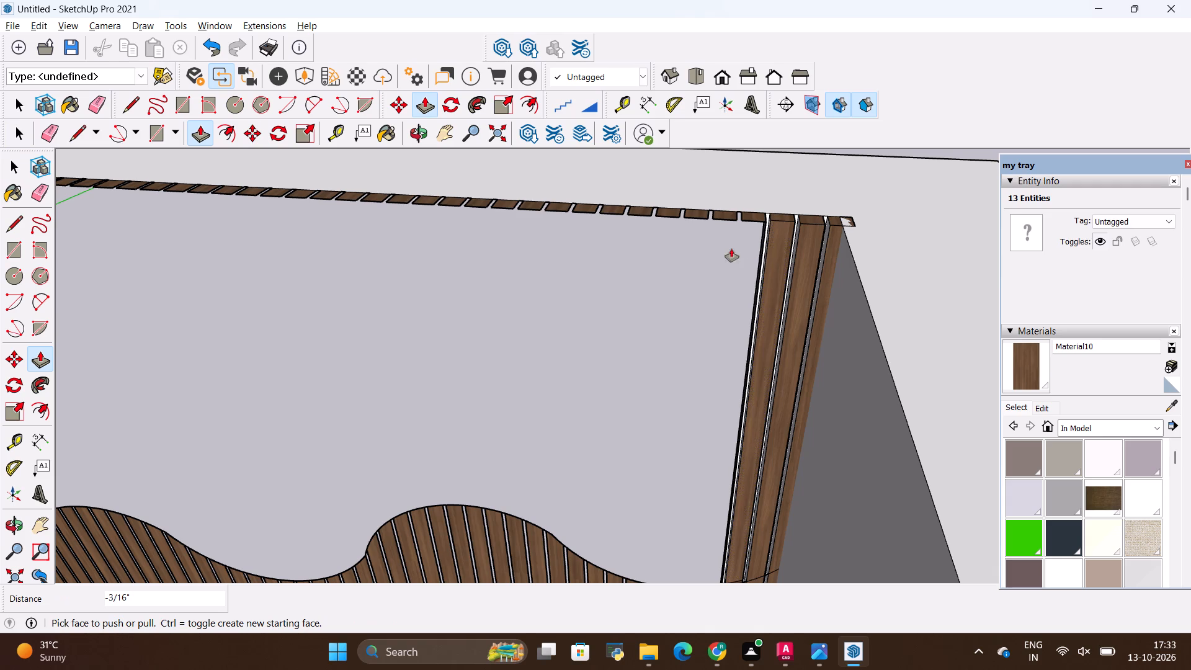
left_click(568, 243)
scroll(789, 210, "up", 13)
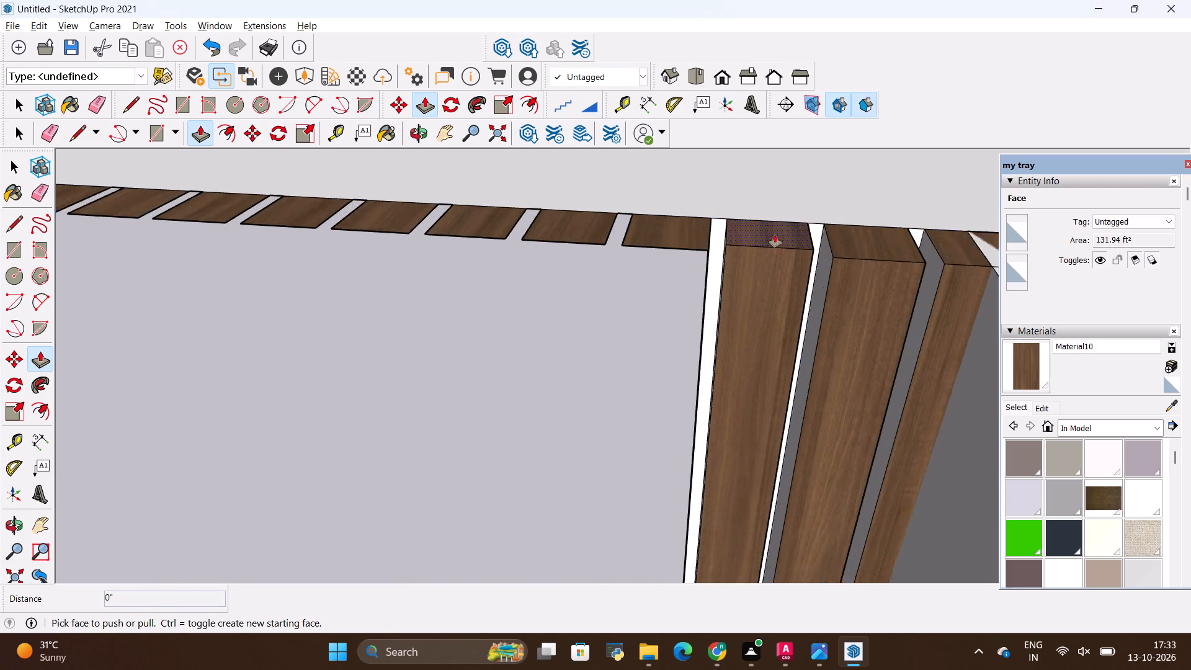
scroll(775, 234, "up", 1)
double_click(765, 275)
scroll(711, 276, "up", 1)
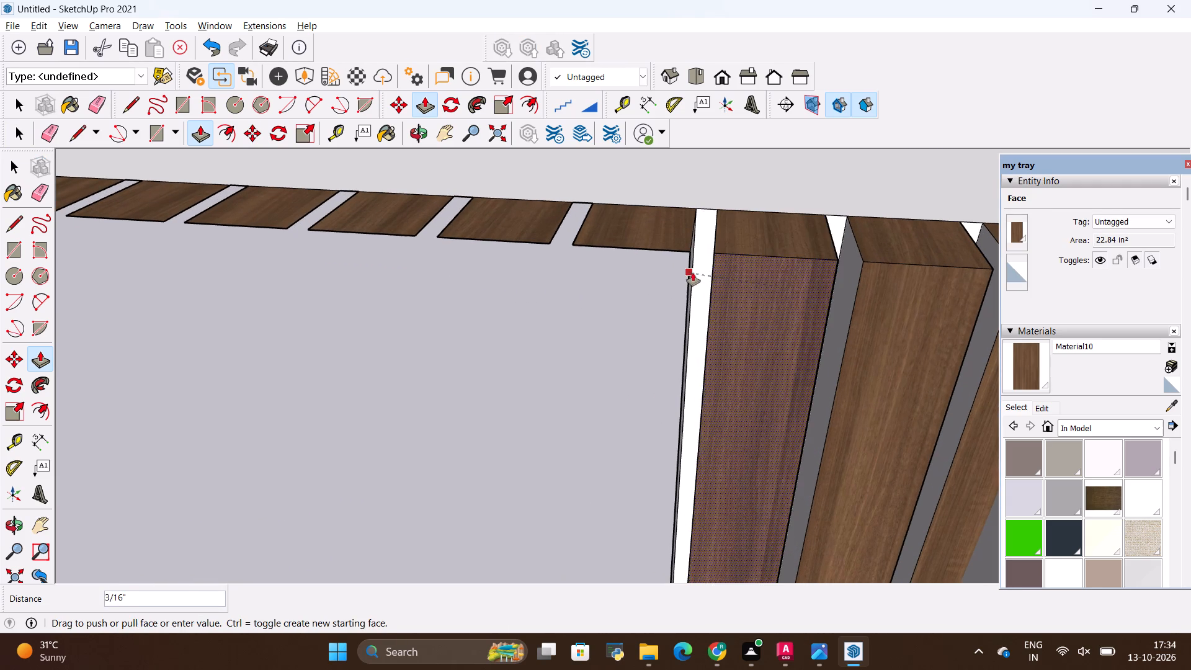
left_click(707, 225)
Examine the pushed-back strip and the remaining strips at the panel's right end from several angles.
middle_click_drag(711, 285, 560, 283)
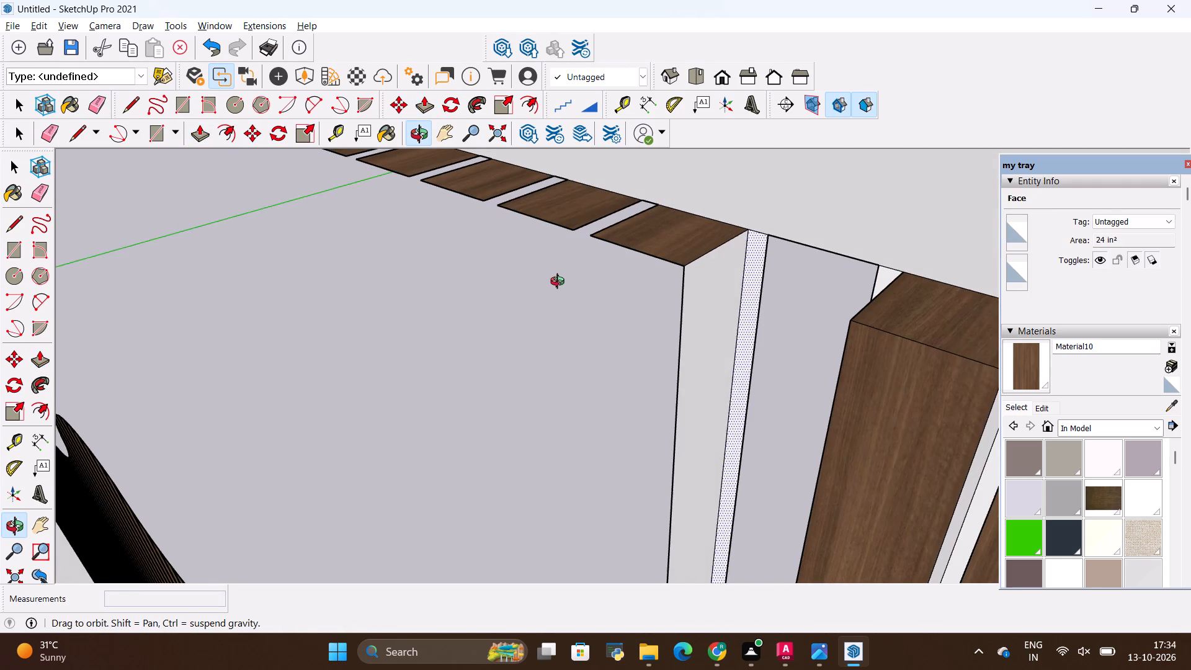
middle_click_drag(560, 283, 560, 281)
middle_click_drag(657, 257, 834, 264)
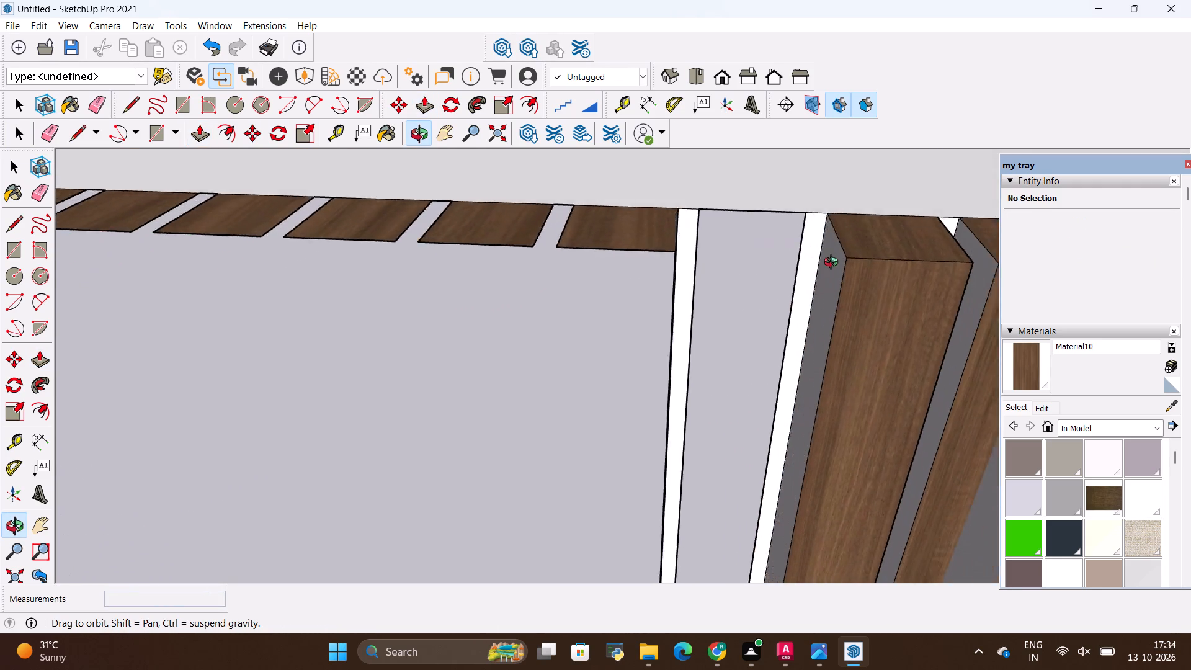
middle_click_drag(834, 264, 777, 177)
middle_click_drag(612, 319, 694, 355)
scroll(705, 304, "down", 12)
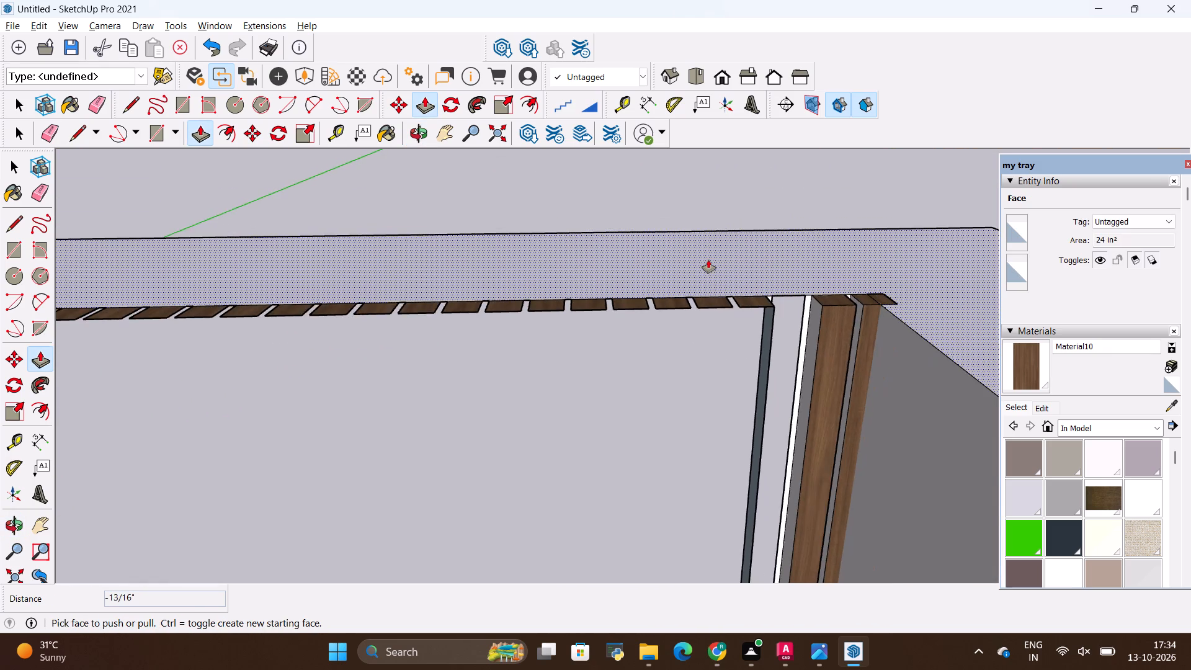
scroll(708, 259, "down", 13)
middle_click_drag(709, 336, 707, 278)
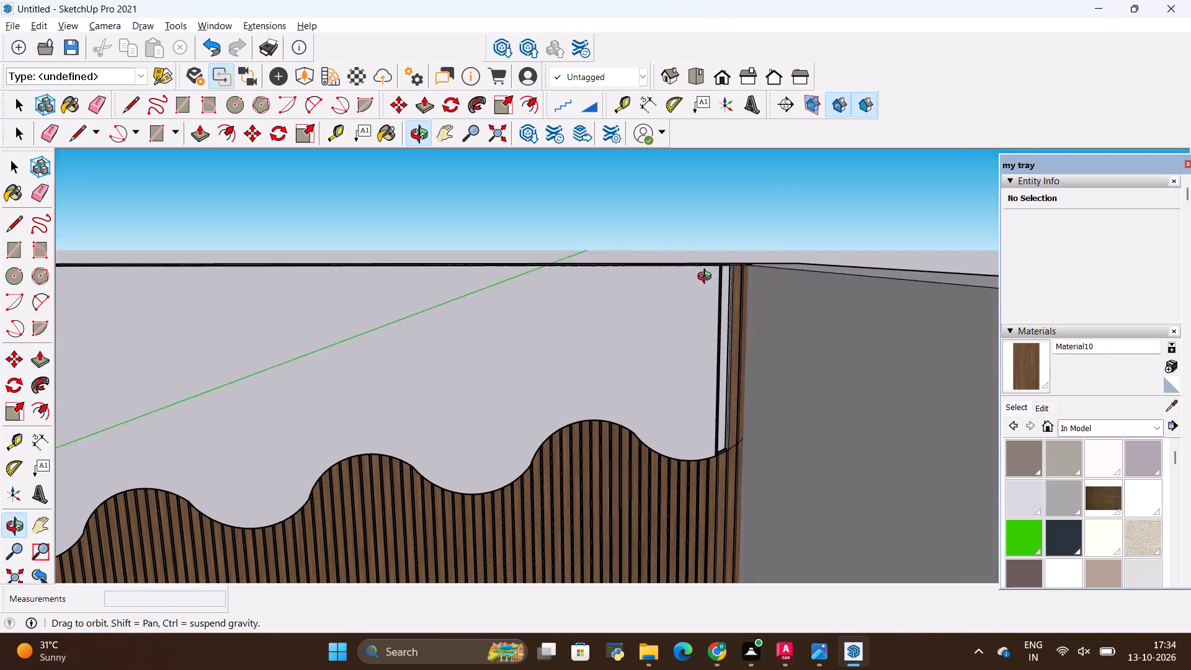
middle_click_drag(707, 278, 705, 323)
scroll(742, 280, "down", 5)
scroll(743, 278, "up", 4)
middle_click_drag(844, 277, 819, 301)
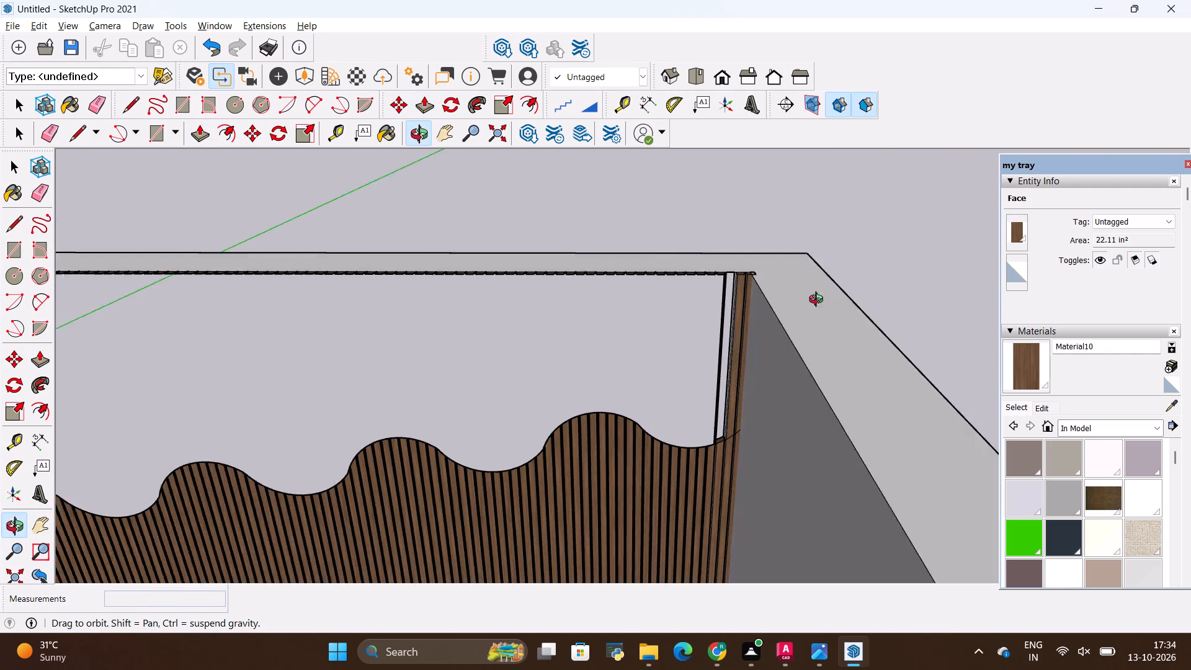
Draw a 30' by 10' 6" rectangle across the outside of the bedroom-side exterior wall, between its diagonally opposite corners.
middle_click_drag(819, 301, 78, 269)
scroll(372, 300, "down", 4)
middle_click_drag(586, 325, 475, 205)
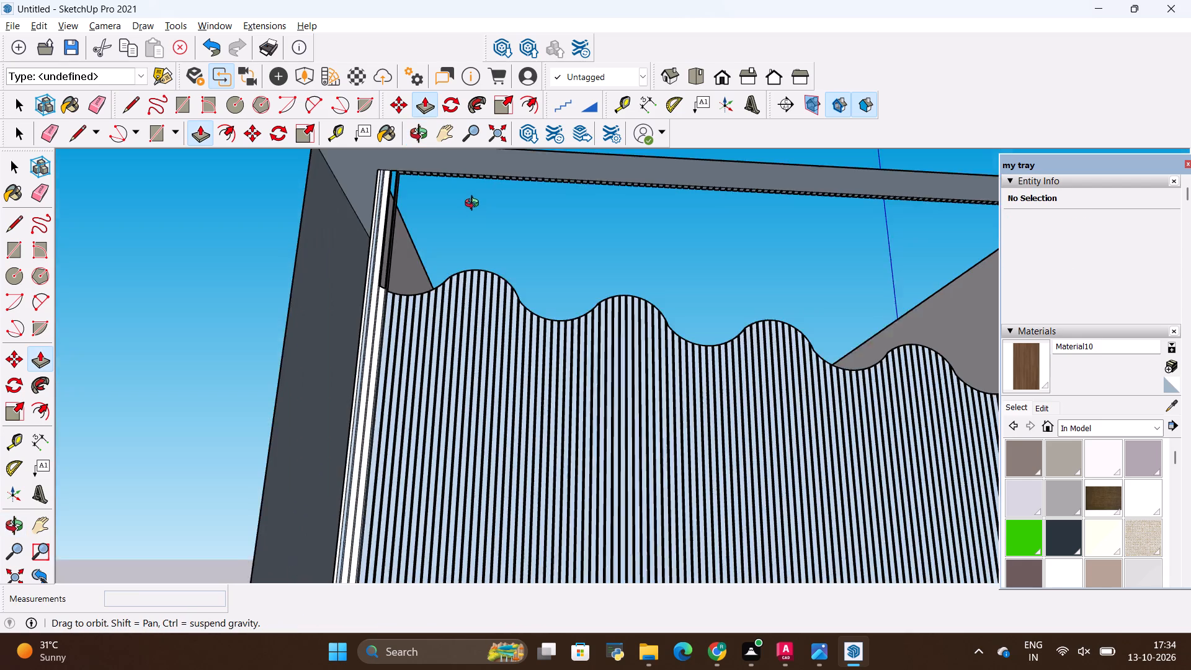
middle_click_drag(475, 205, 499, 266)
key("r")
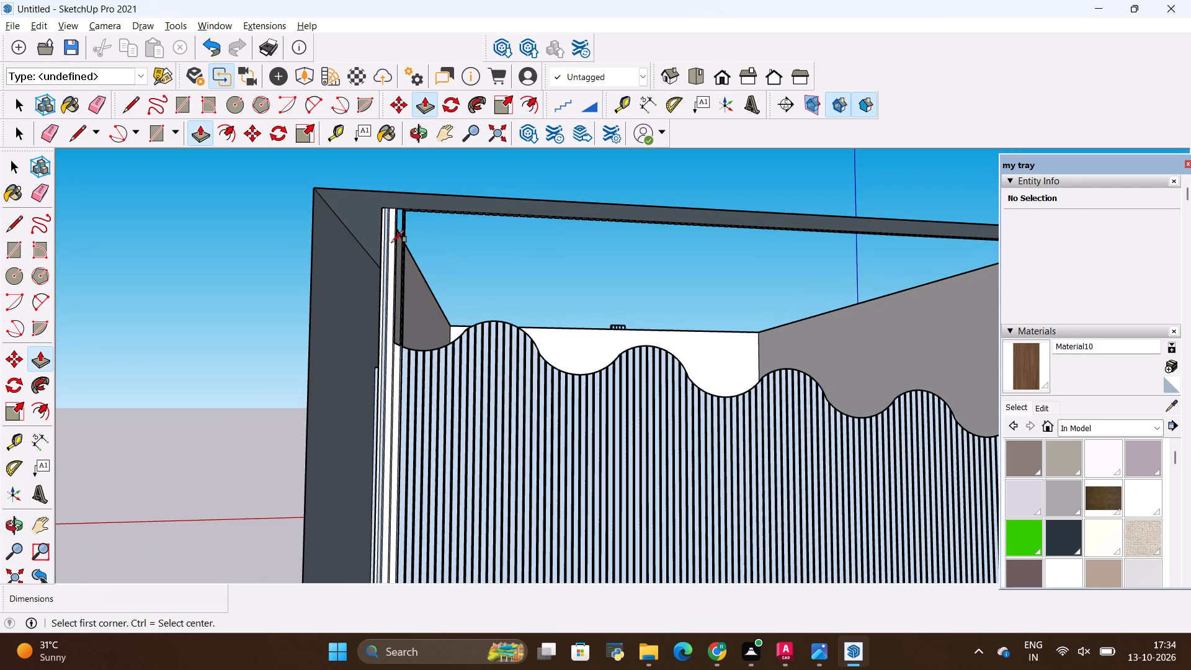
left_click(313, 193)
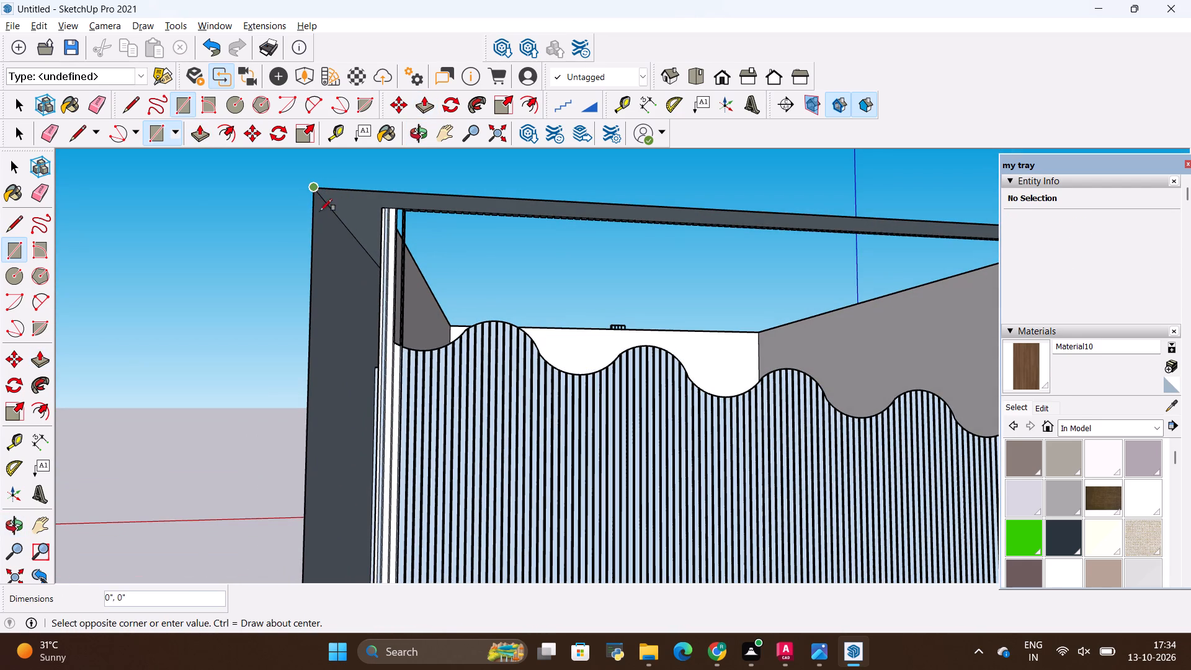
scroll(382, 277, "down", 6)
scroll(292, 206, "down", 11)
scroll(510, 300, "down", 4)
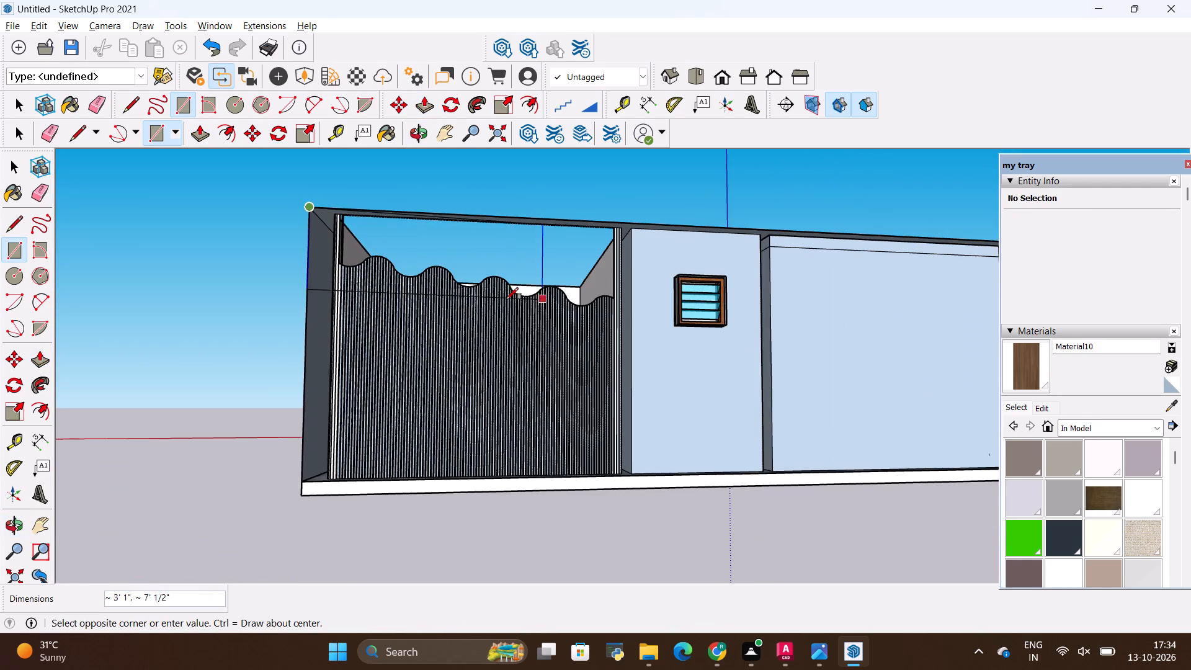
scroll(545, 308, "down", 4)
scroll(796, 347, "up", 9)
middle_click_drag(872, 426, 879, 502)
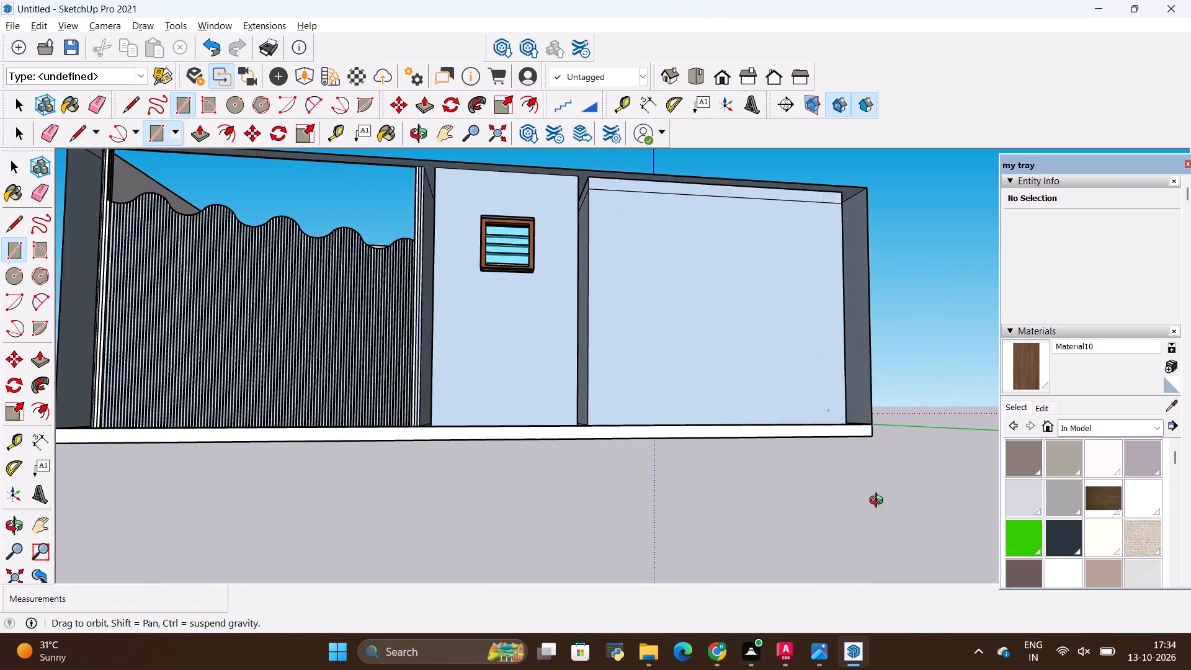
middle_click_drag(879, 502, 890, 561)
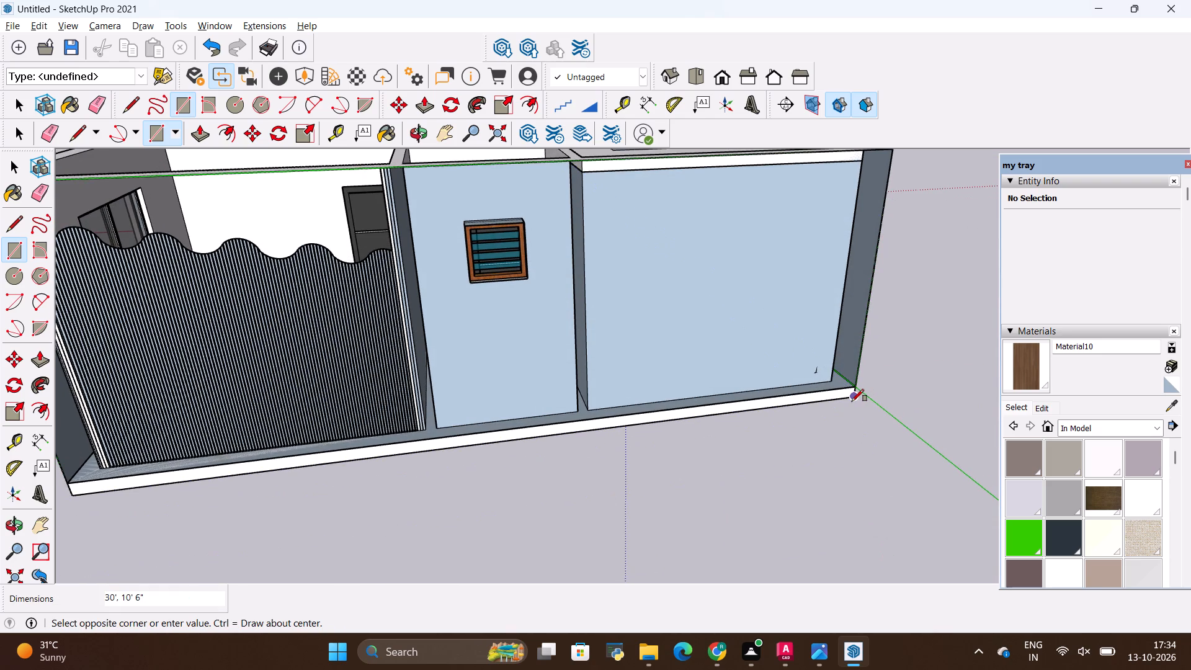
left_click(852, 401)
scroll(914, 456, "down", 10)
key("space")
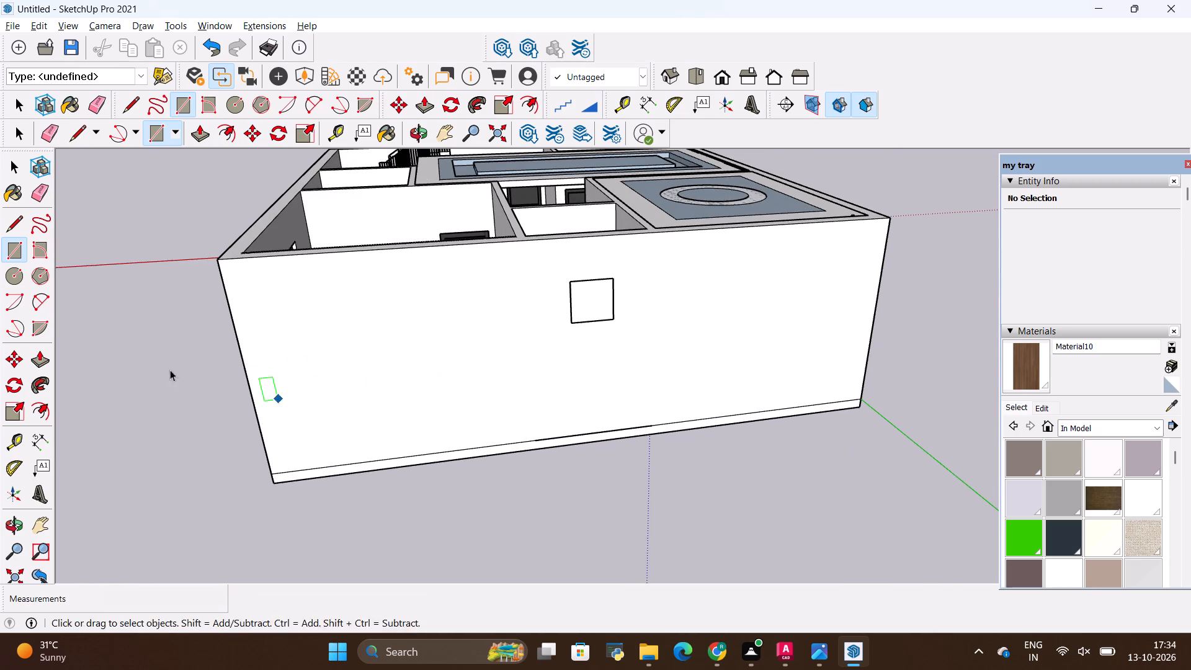
Examine the wave-cut strip panel and the new wall face above it from inside the bedroom.
middle_click_drag(157, 368, 808, 416)
scroll(631, 408, "down", 5)
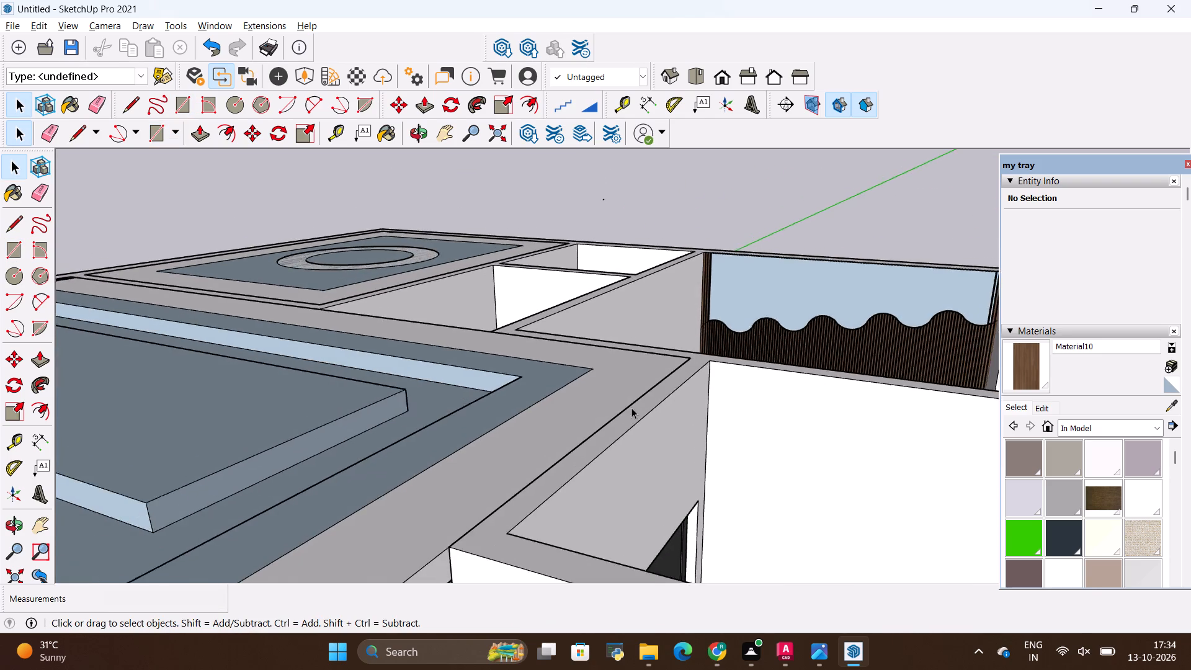
scroll(818, 257, "up", 8)
scroll(564, 328, "down", 4)
middle_click_drag(534, 400, 719, 453)
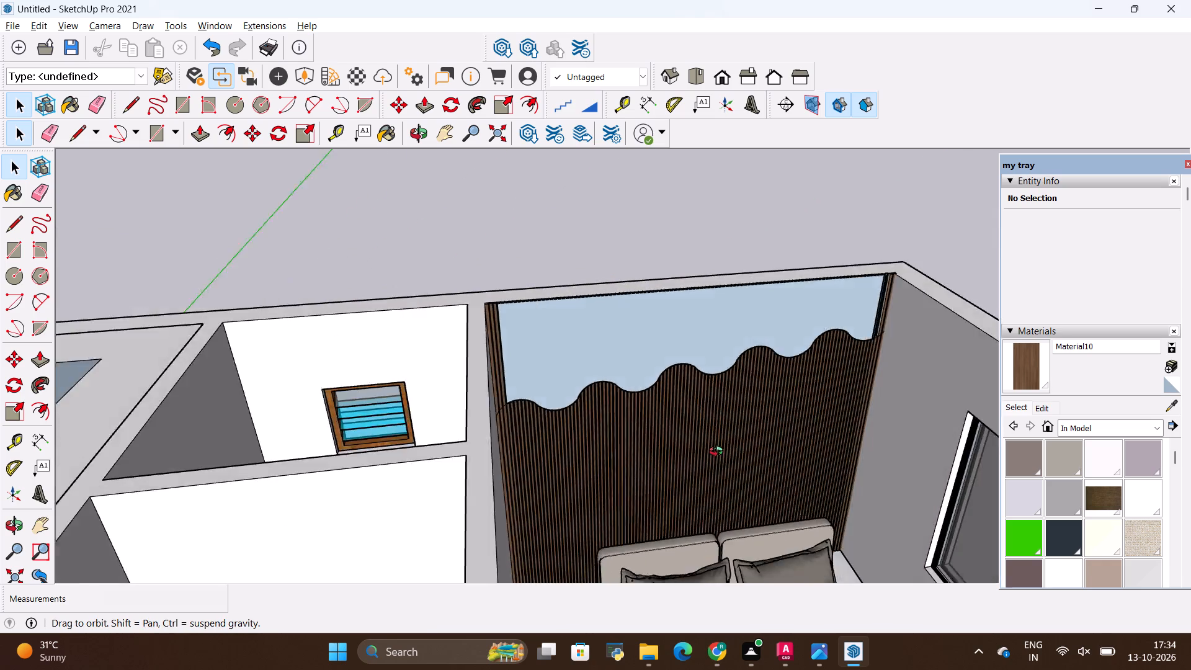
middle_click_drag(719, 453, 591, 391)
scroll(561, 298, "up", 8)
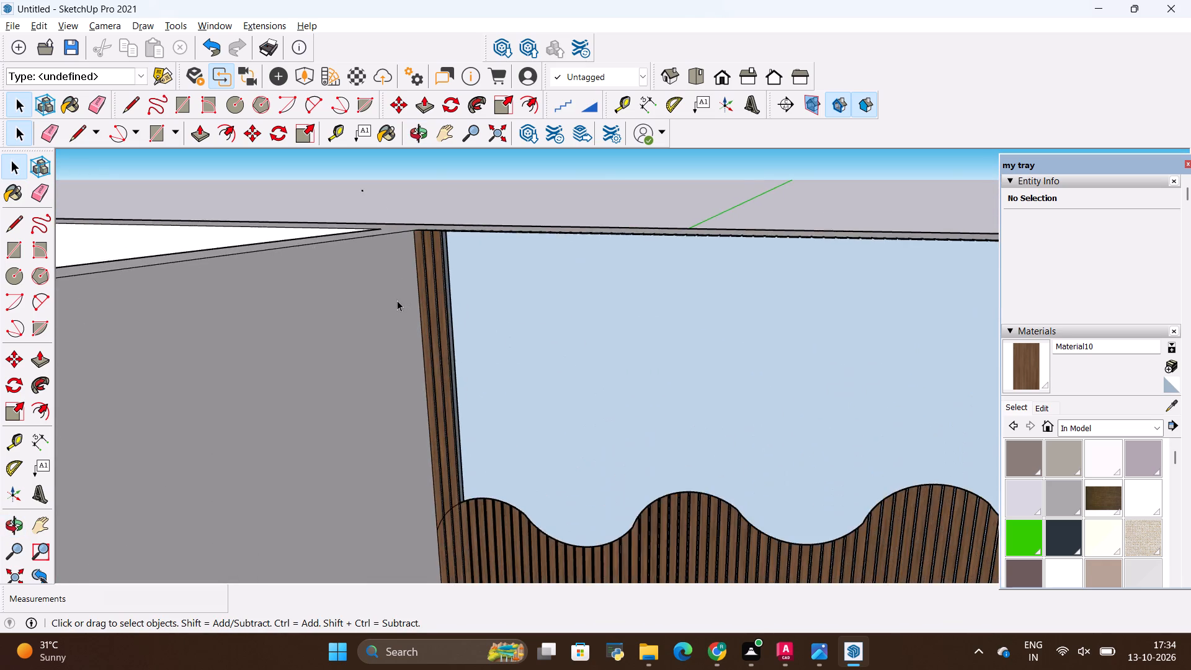
scroll(397, 300, "up", 20)
scroll(397, 300, "up", 2)
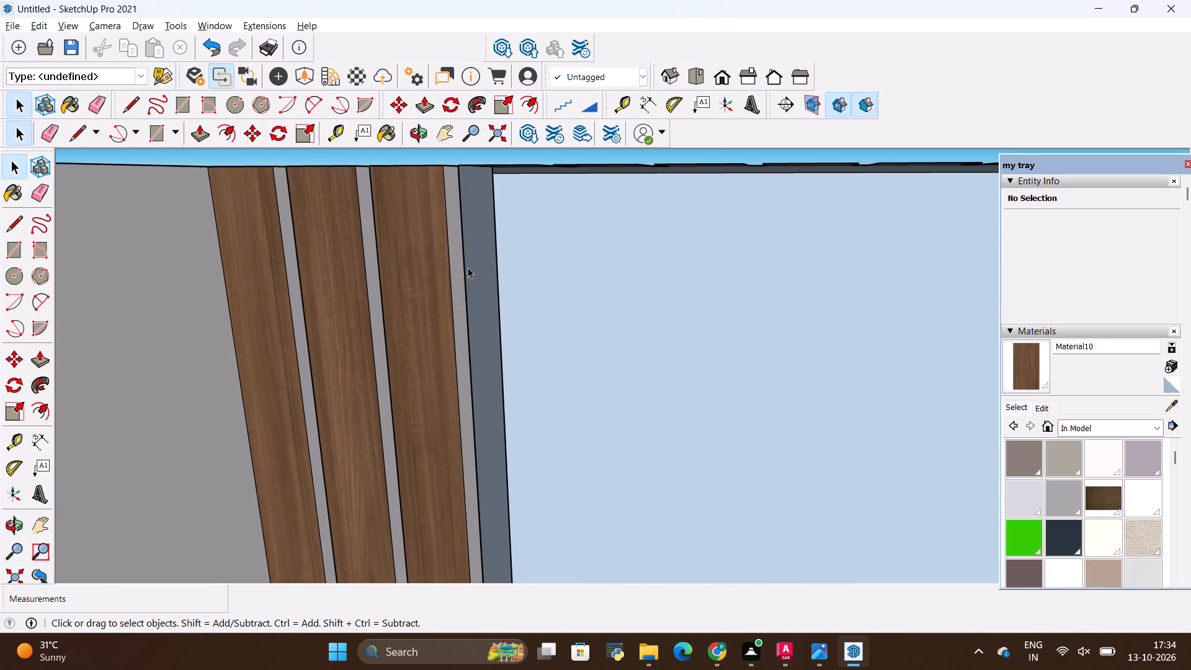
scroll(470, 270, "down", 20)
scroll(470, 270, "down", 17)
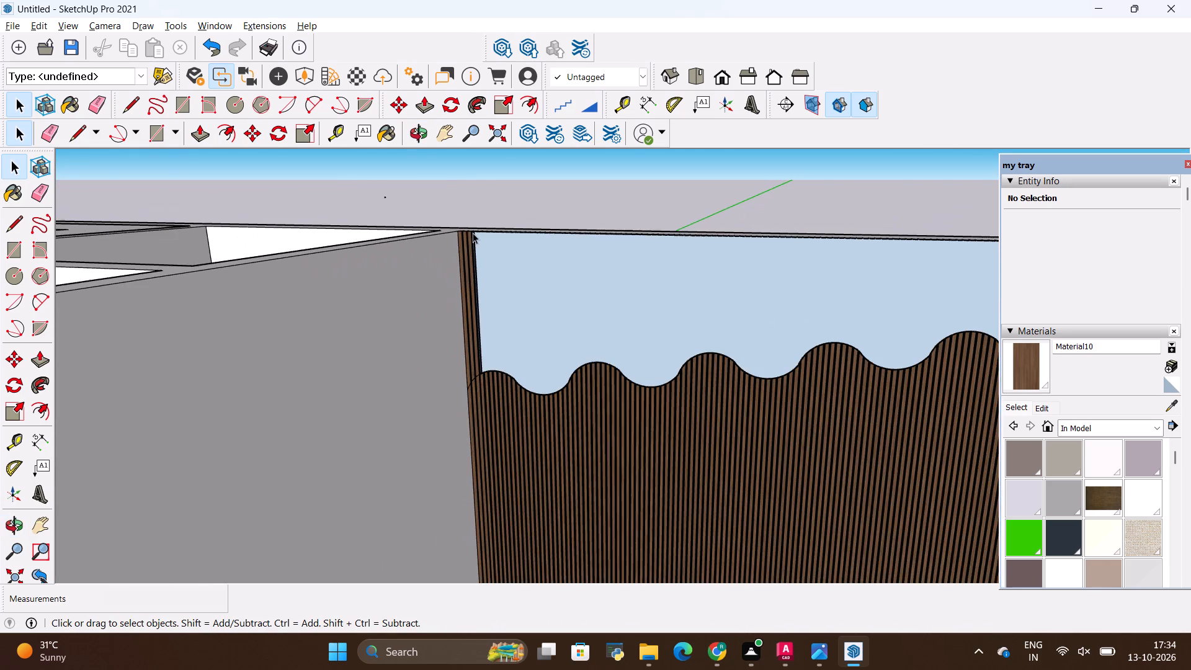
scroll(480, 236, "down", 4)
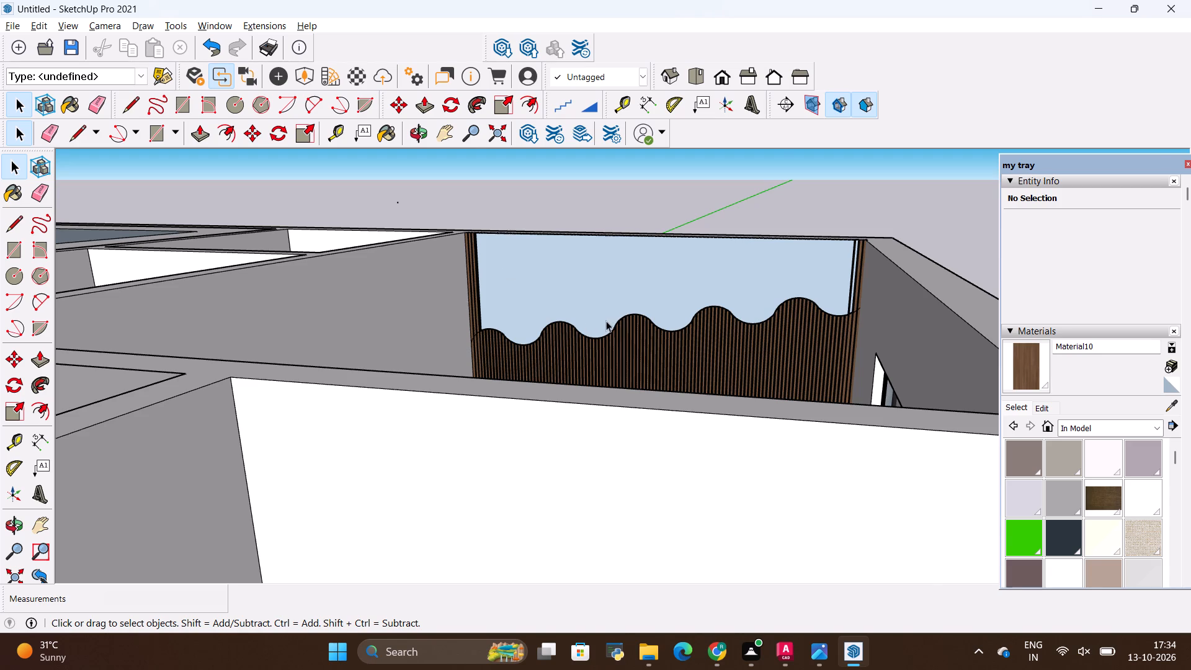
scroll(644, 309, "up", 8)
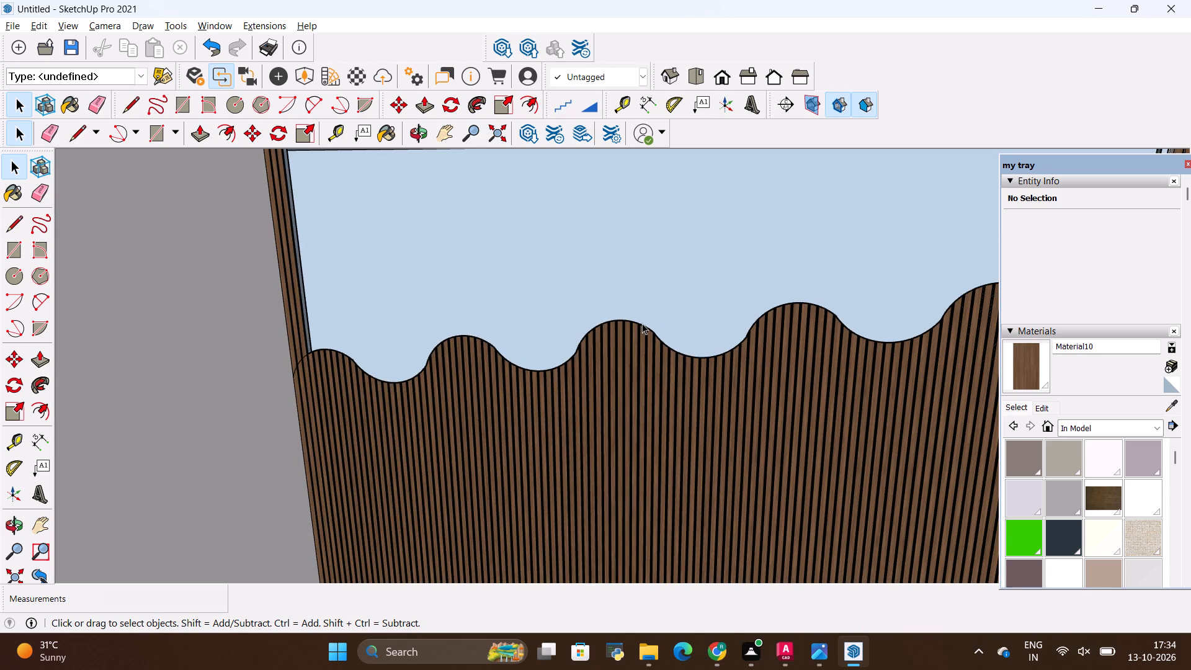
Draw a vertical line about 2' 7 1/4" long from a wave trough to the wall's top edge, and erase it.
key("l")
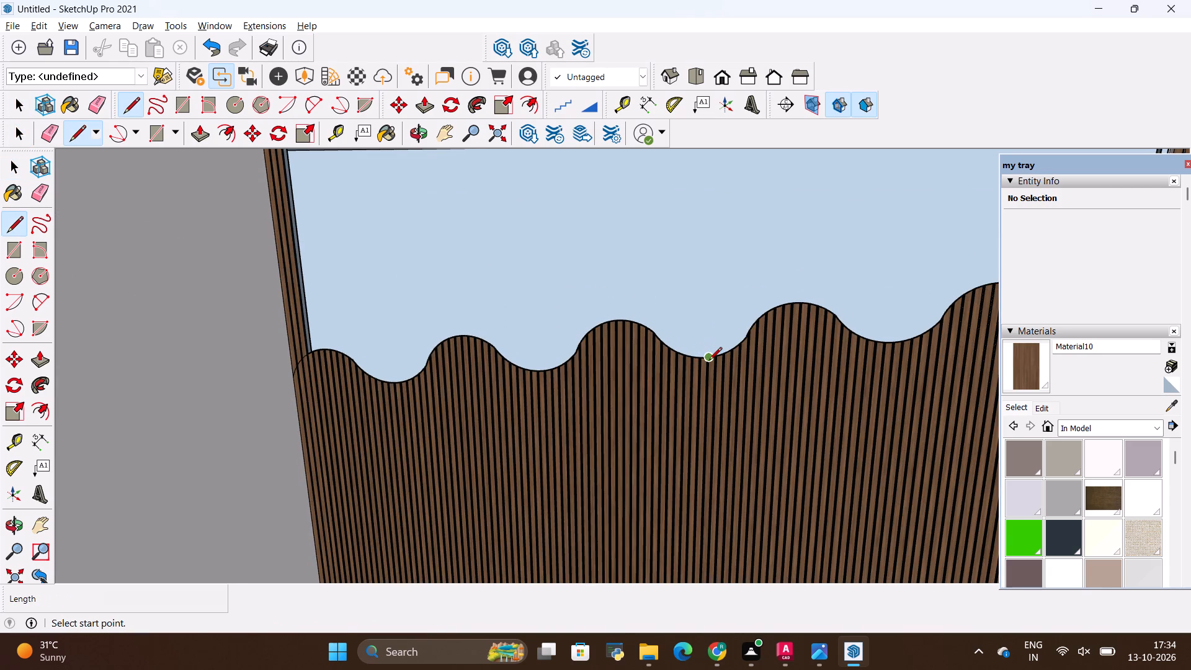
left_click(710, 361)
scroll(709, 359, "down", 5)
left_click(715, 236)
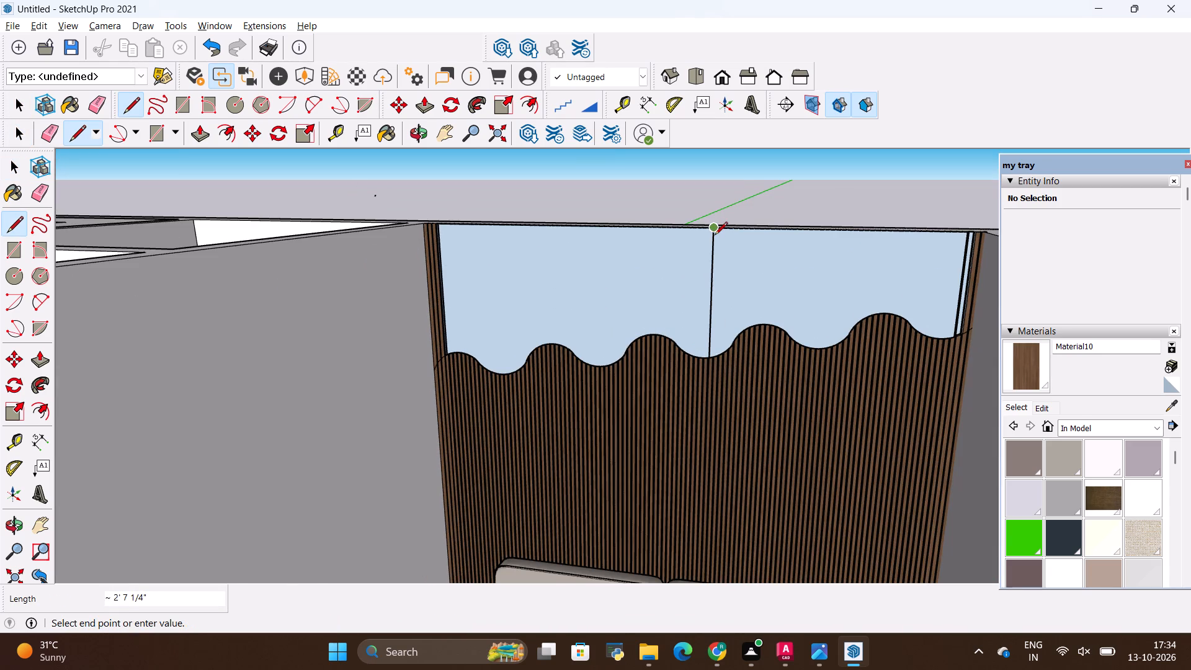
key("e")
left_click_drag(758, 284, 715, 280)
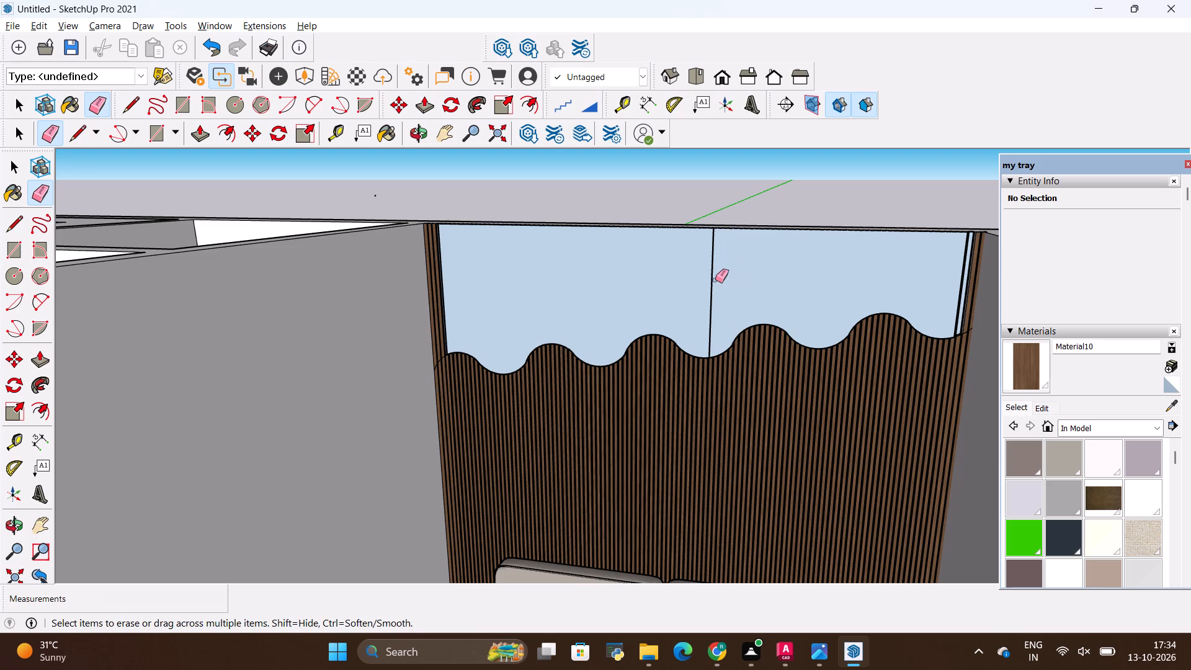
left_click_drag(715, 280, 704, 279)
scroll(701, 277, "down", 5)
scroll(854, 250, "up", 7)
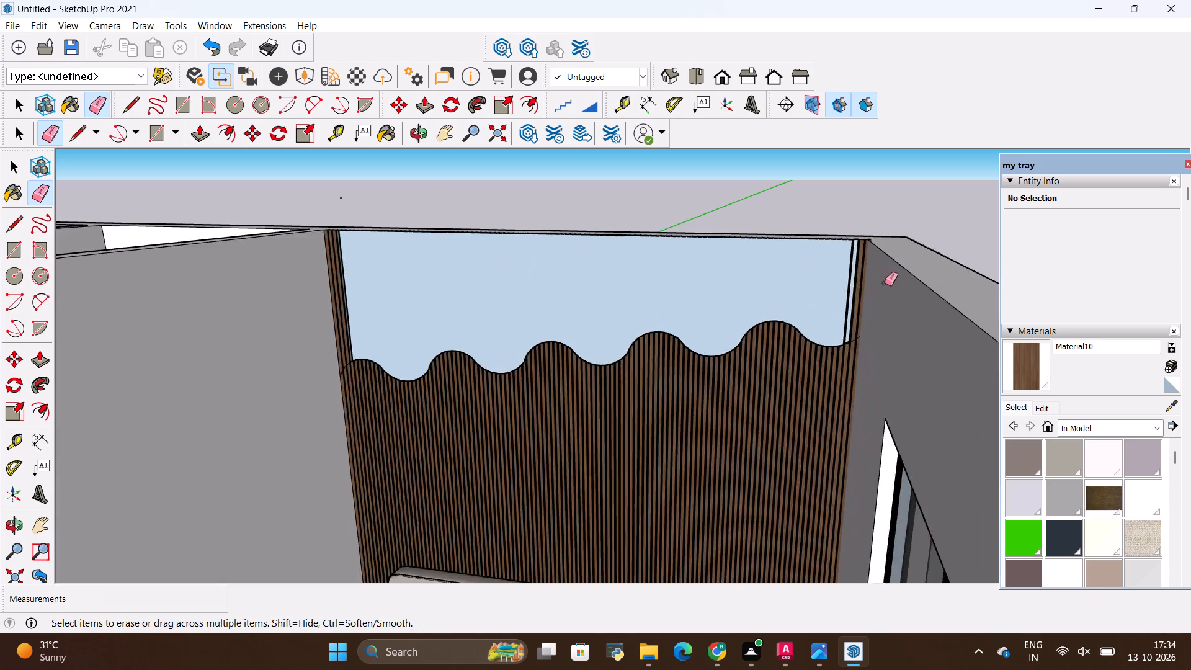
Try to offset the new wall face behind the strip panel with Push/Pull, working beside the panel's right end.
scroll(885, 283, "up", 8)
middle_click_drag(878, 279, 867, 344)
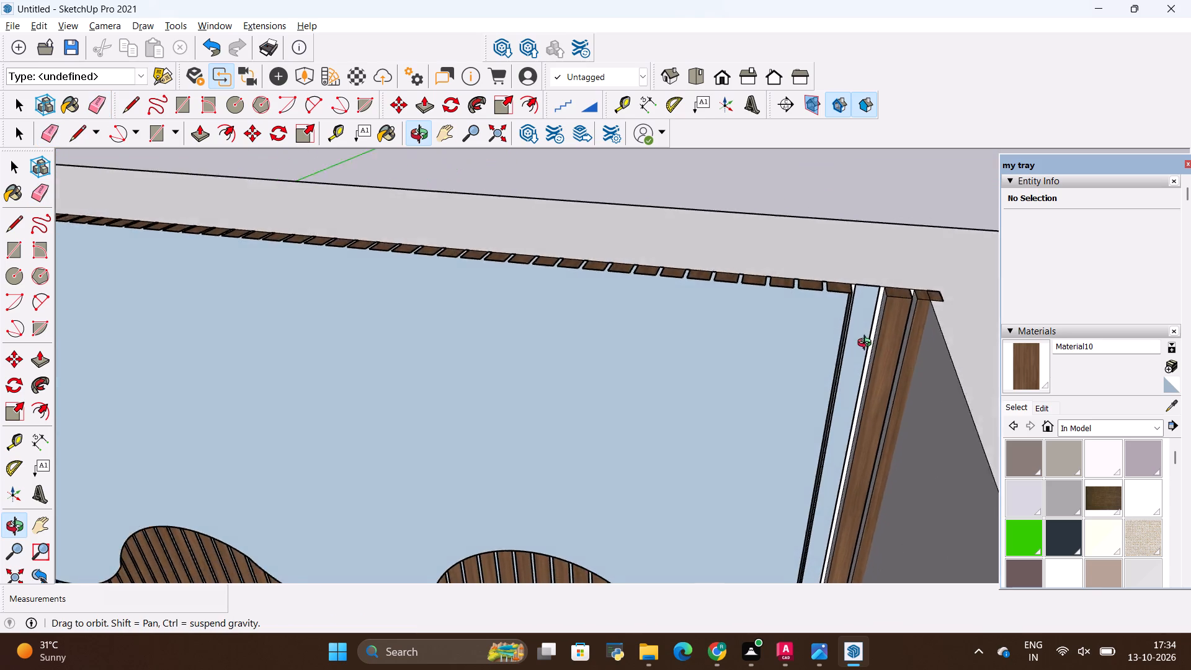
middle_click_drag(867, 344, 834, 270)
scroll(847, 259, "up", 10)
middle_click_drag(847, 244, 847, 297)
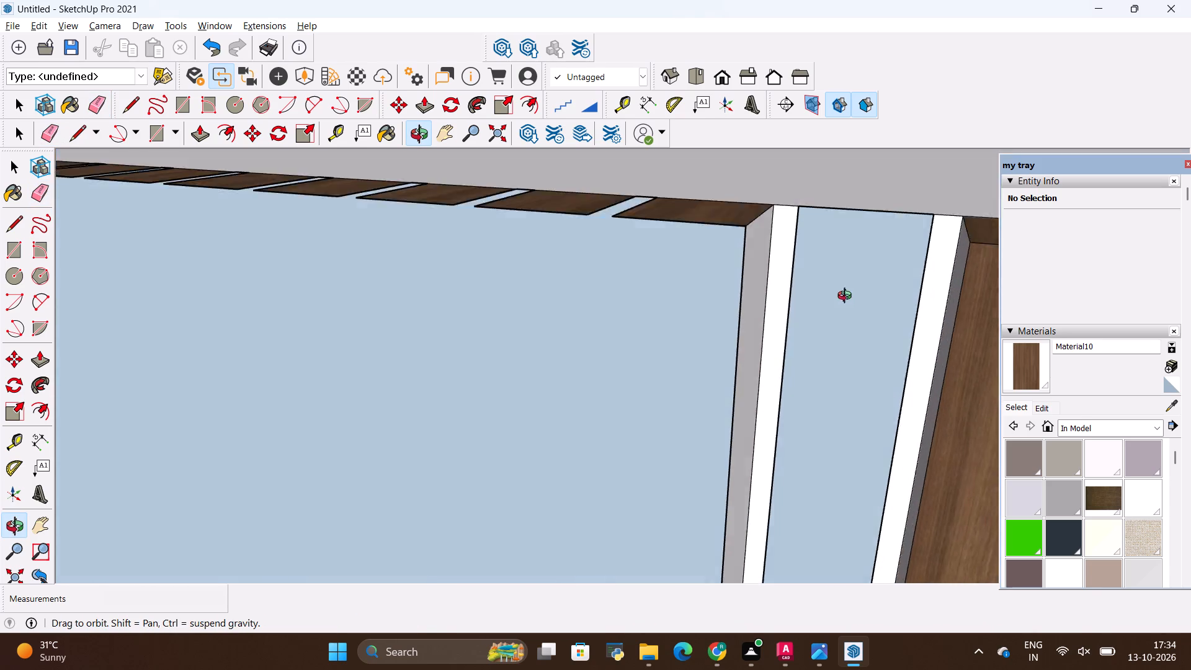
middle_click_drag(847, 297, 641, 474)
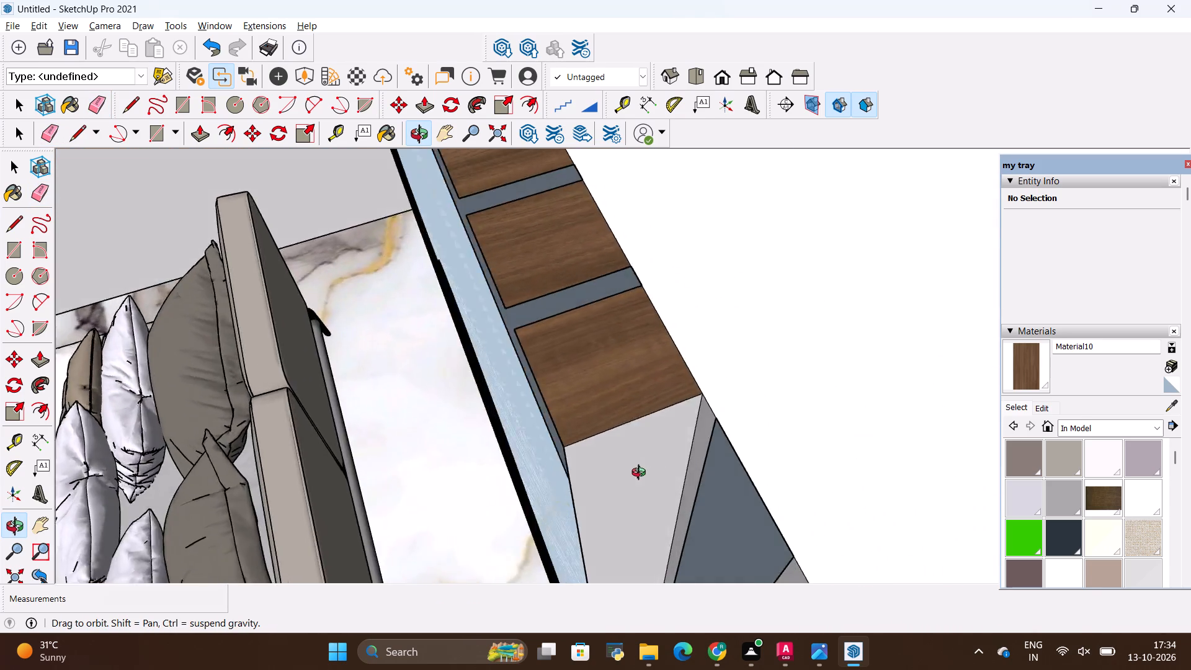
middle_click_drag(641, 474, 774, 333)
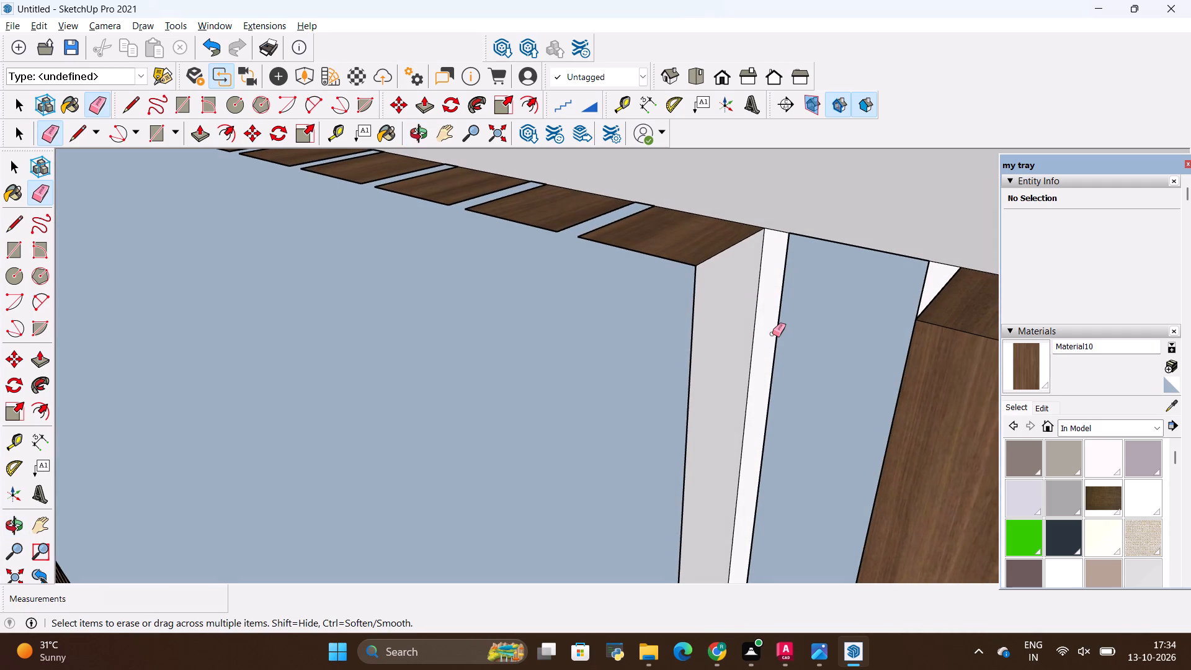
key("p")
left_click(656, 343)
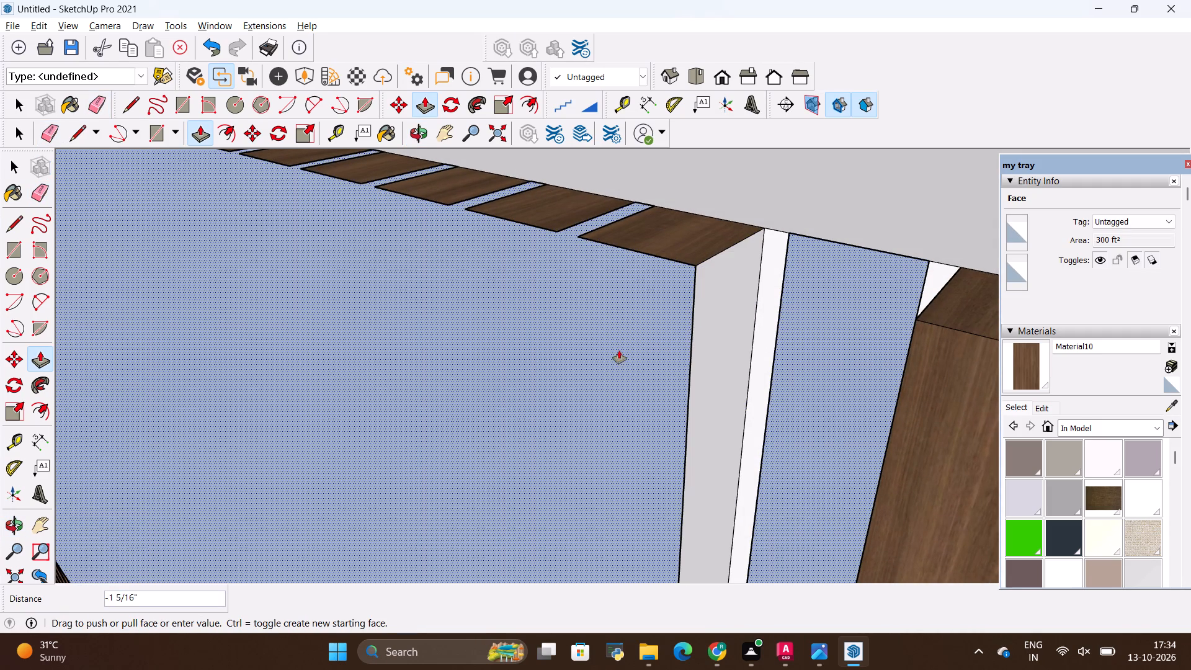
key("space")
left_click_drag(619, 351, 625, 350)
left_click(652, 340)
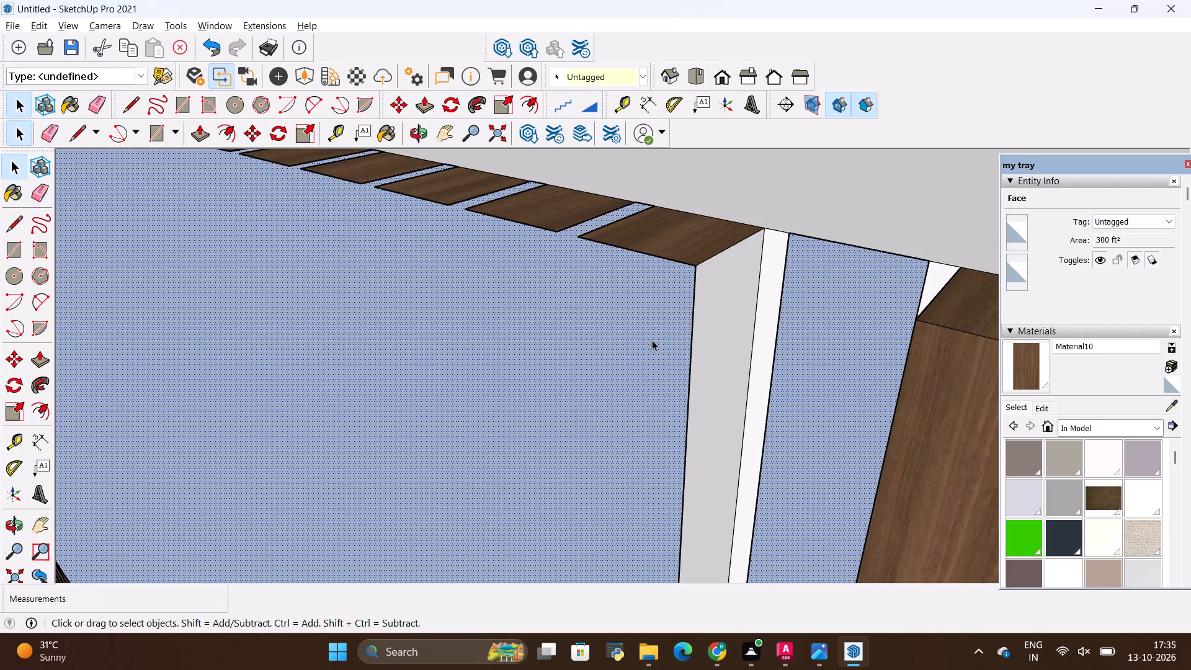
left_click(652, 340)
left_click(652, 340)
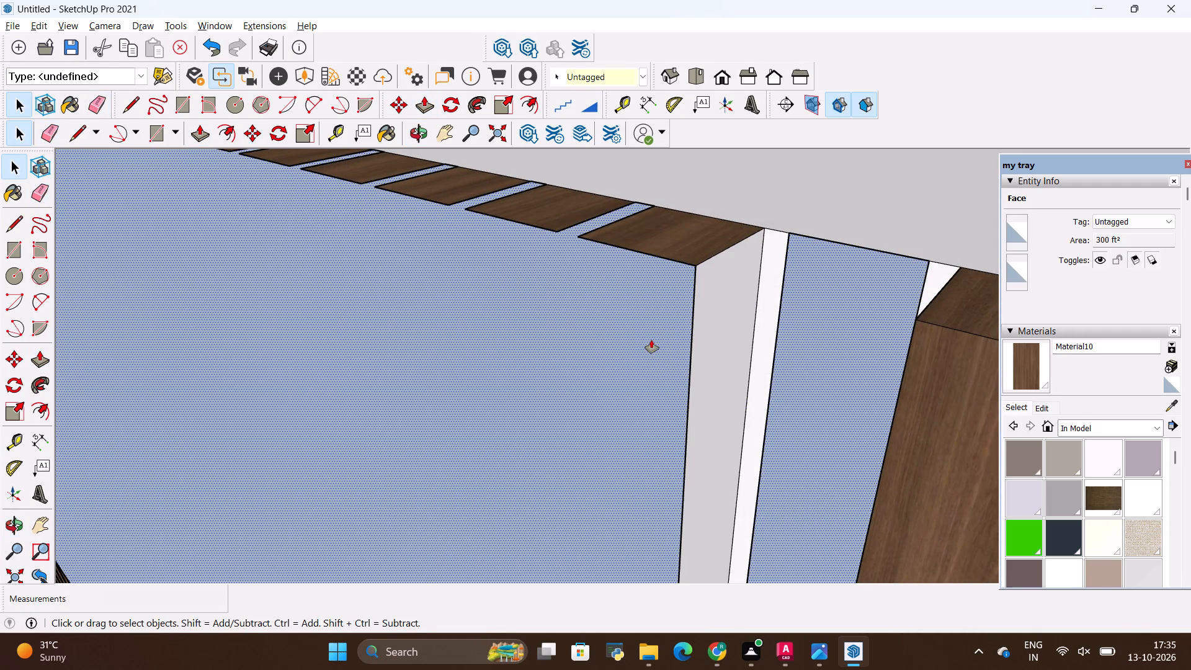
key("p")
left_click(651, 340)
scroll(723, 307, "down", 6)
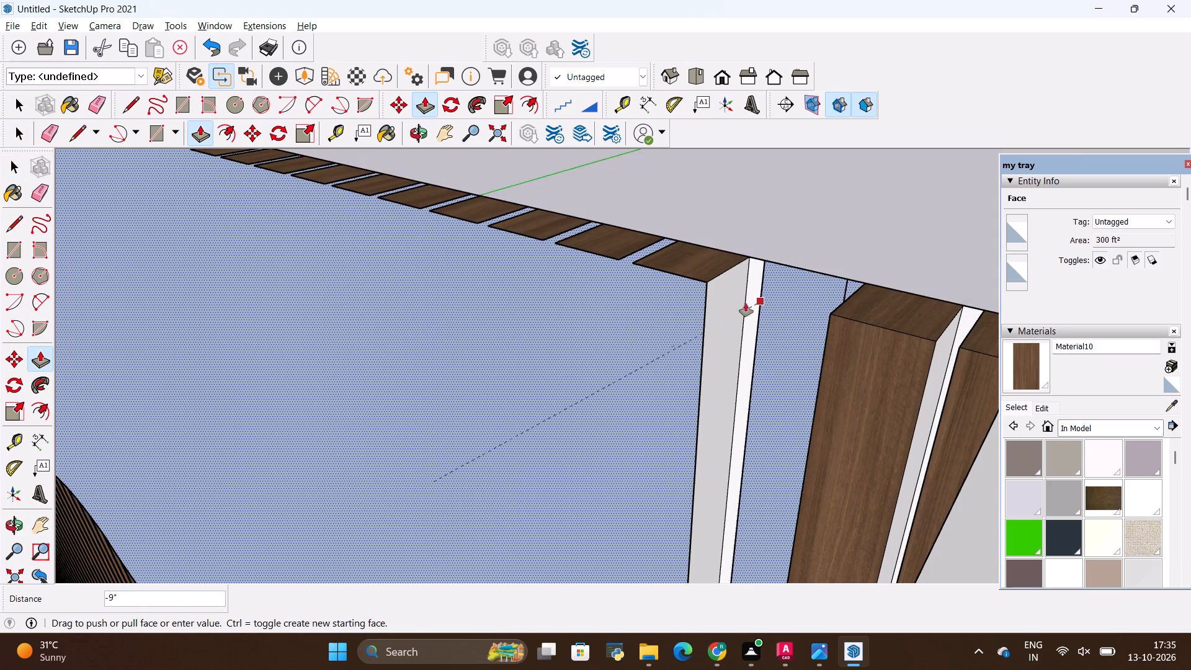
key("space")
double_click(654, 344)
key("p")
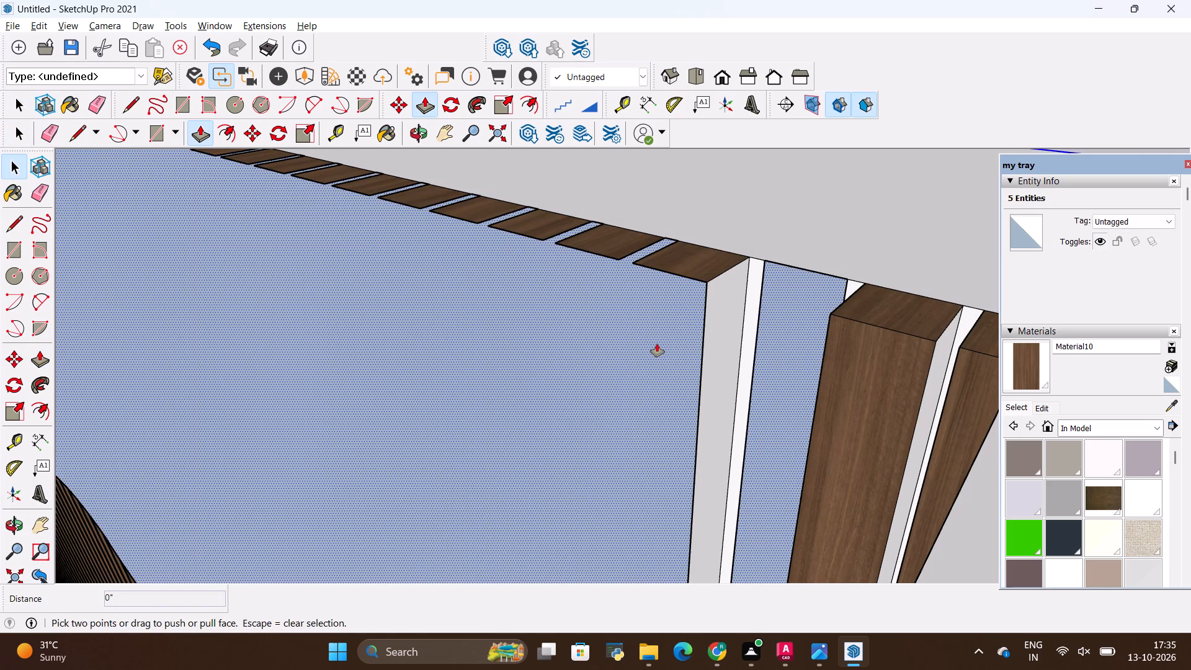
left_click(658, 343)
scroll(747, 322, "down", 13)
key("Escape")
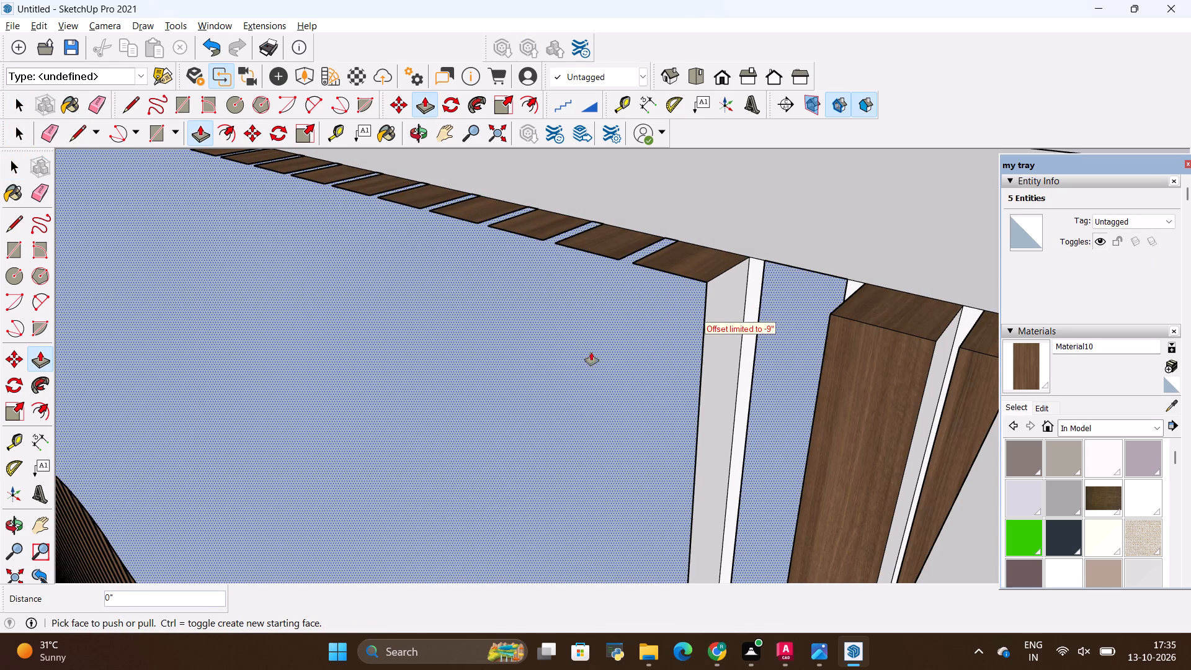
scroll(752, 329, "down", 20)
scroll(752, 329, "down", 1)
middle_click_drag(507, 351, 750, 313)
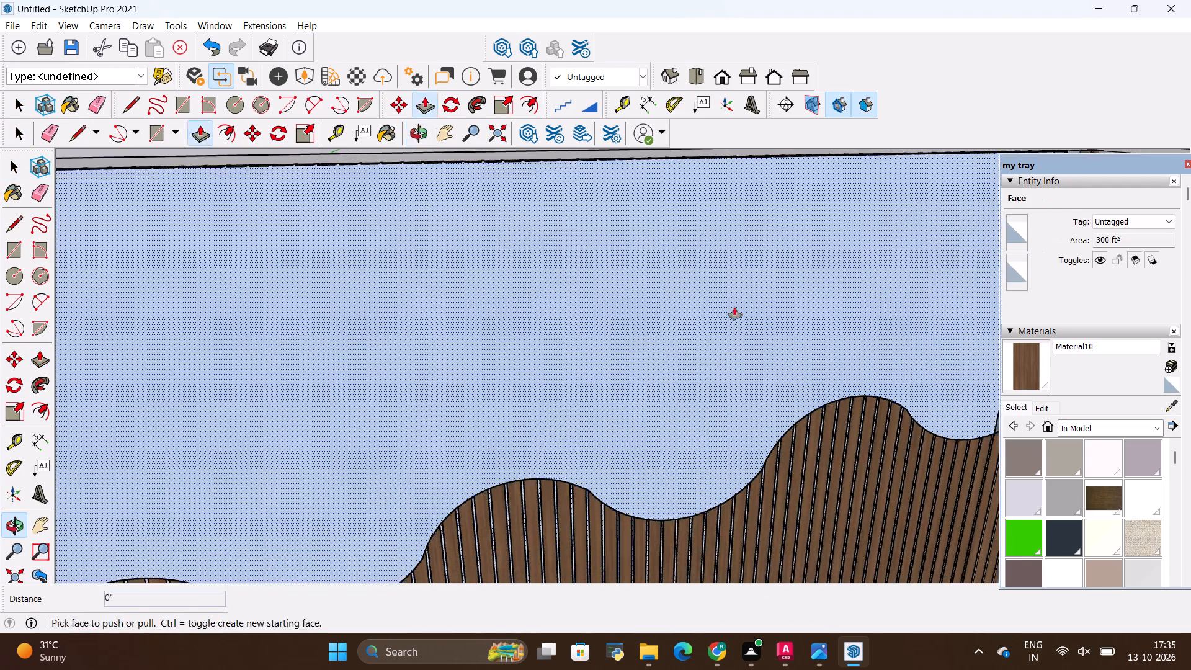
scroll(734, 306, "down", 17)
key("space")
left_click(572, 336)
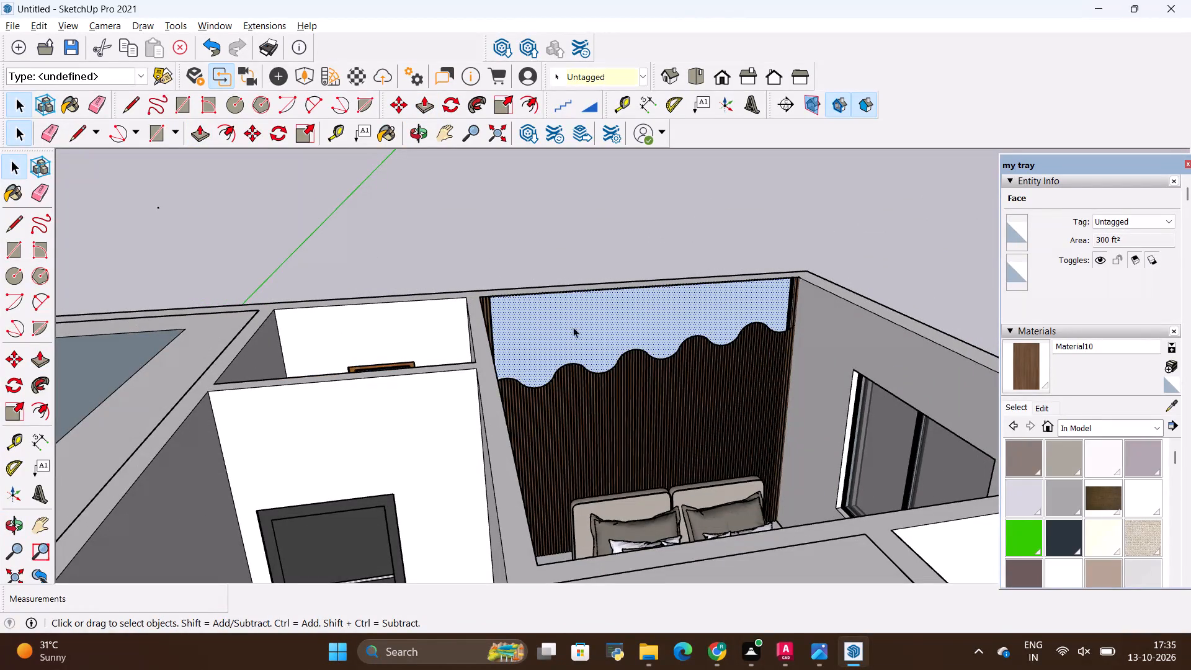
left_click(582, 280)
Undo the wall rectangle and the earlier strip edits, back to before the strips above the wave curve were erased.
scroll(645, 377, "up", 1)
middle_click_drag(645, 377, 586, 350)
key("alt+BackSpace")
key("alt+BackSpace")
key("alt+BackSpace")
key("alt+BackSpace")
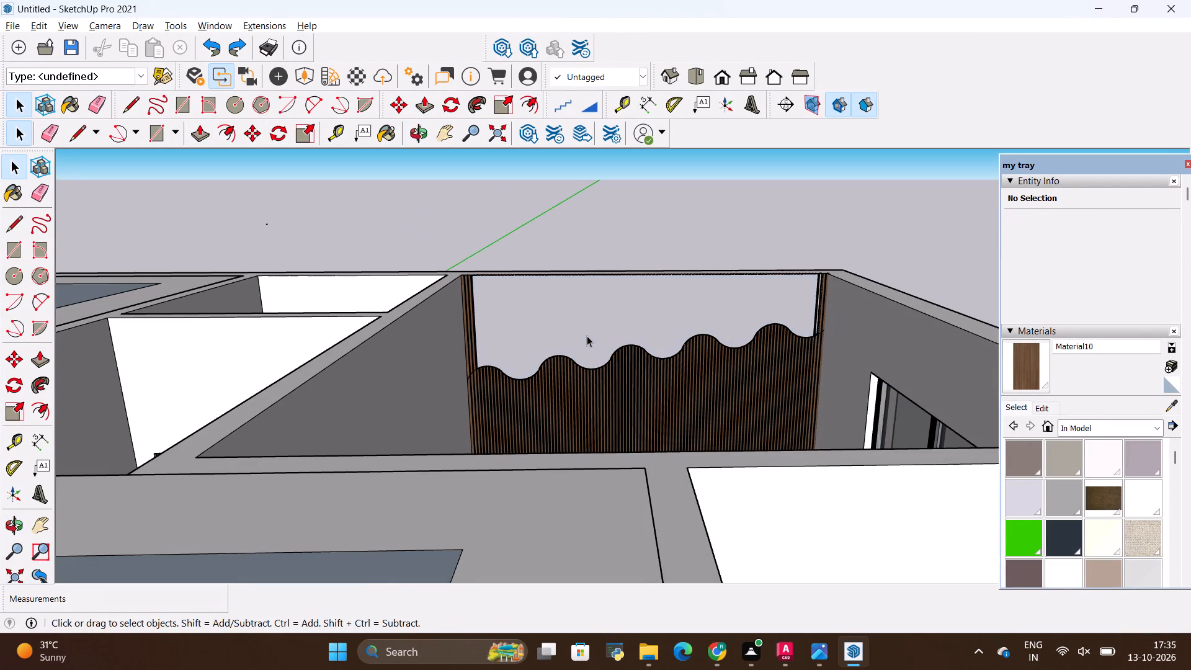
key("alt+BackSpace")
key("alt+BackSpace")
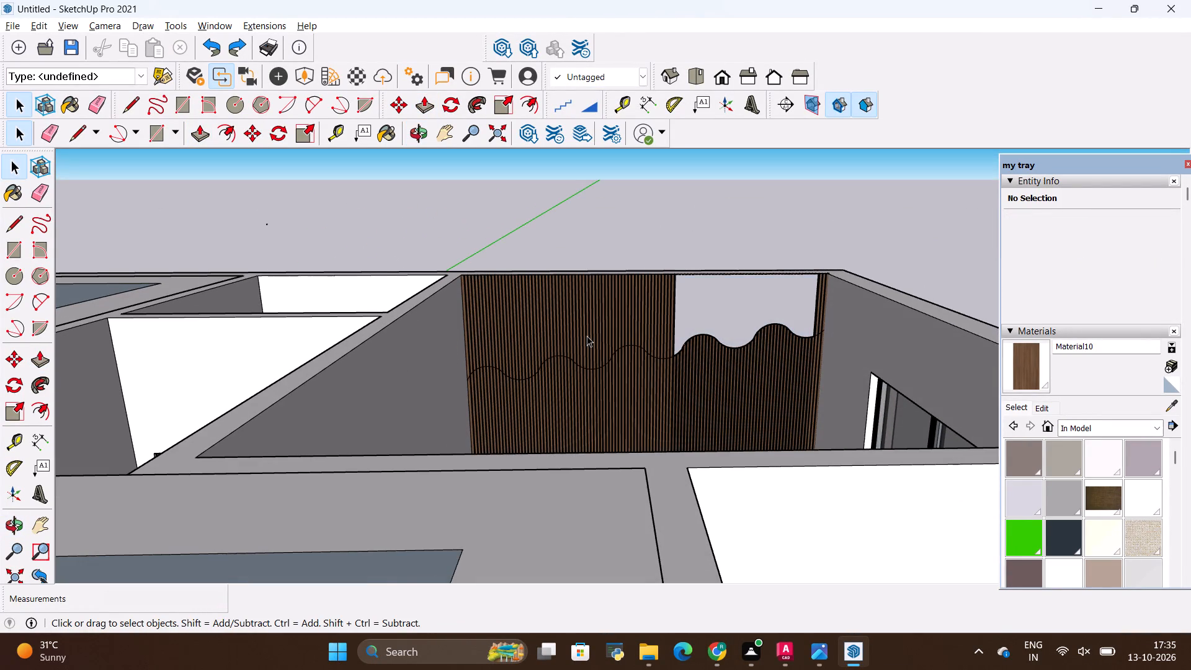
key("alt+BackSpace")
scroll(560, 304, "up", 3)
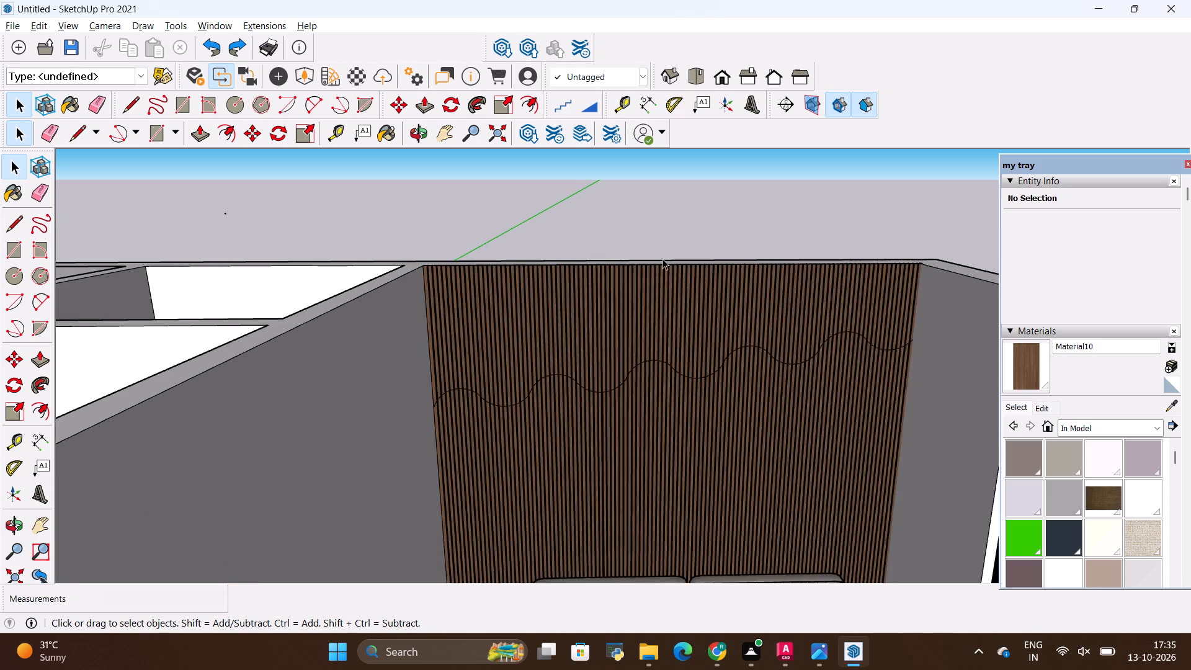
scroll(662, 259, "up", 6)
scroll(551, 309, "down", 16)
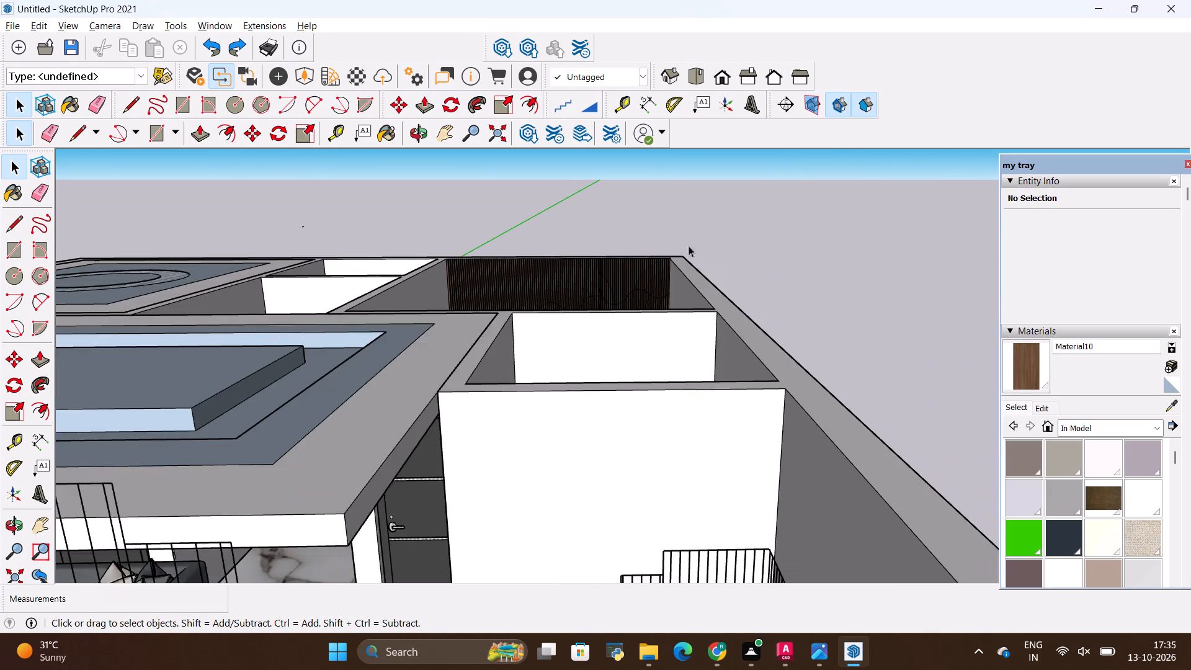
scroll(653, 241, "up", 20)
scroll(653, 241, "up", 8)
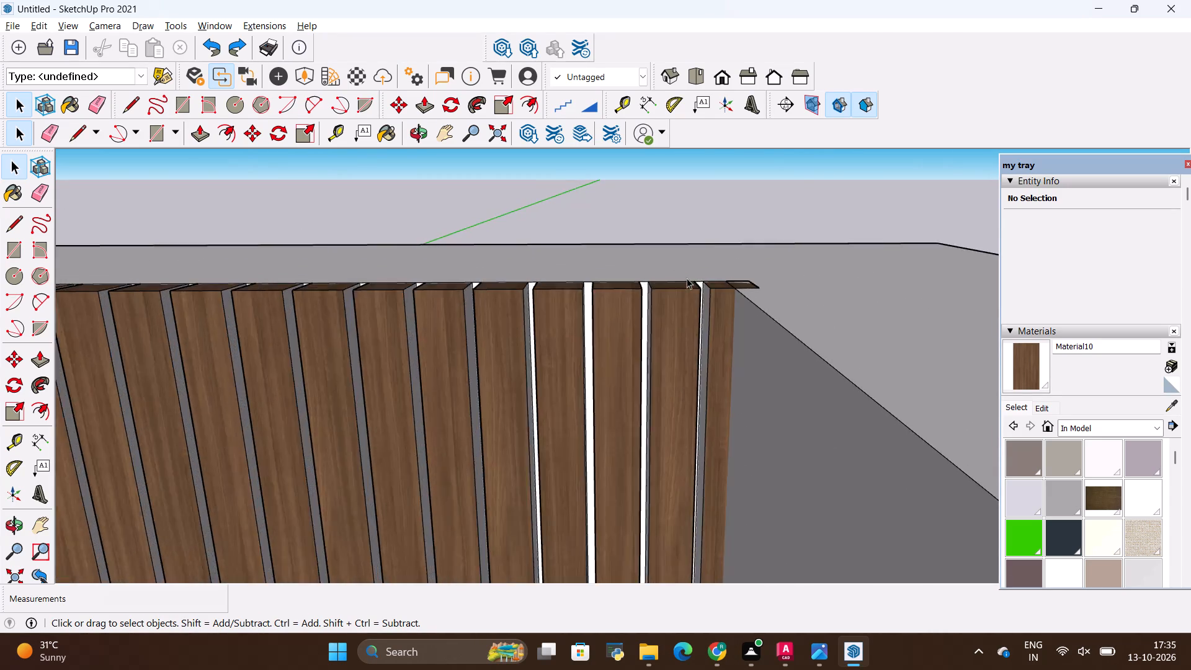
Push back the four strip sections above the wave curve at the panel's right end by about 1", flush with the wall.
scroll(687, 278, "up", 3)
middle_click_drag(720, 280, 708, 368)
scroll(720, 342, "up", 6)
left_click(723, 328)
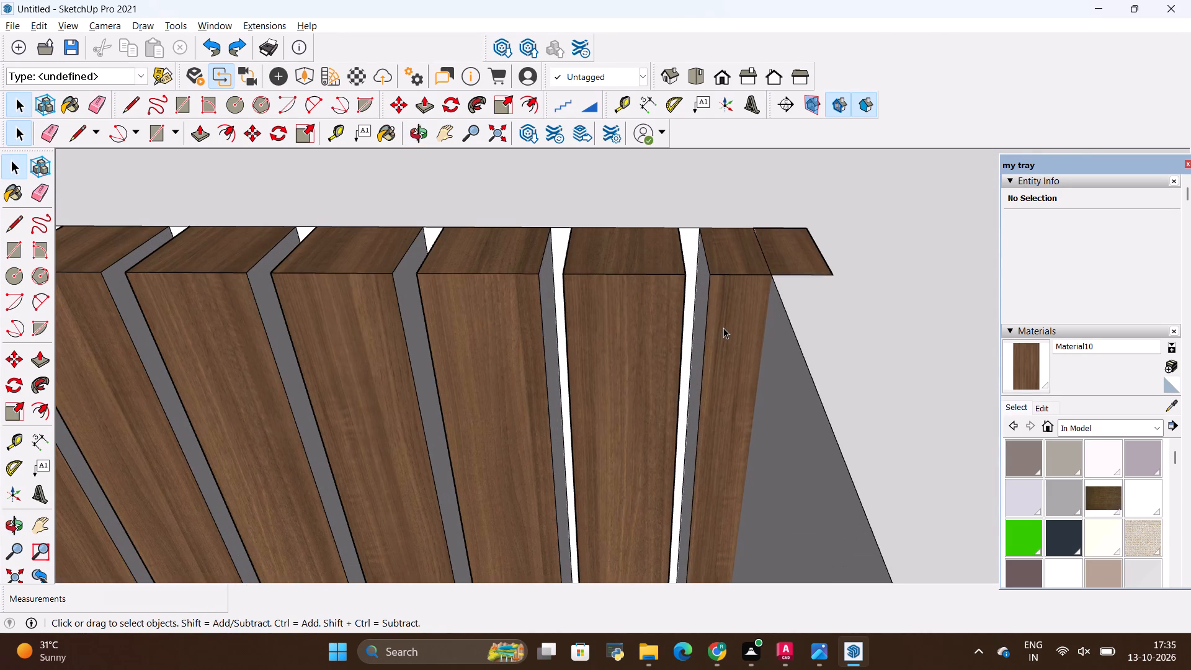
key("p")
left_click(723, 328)
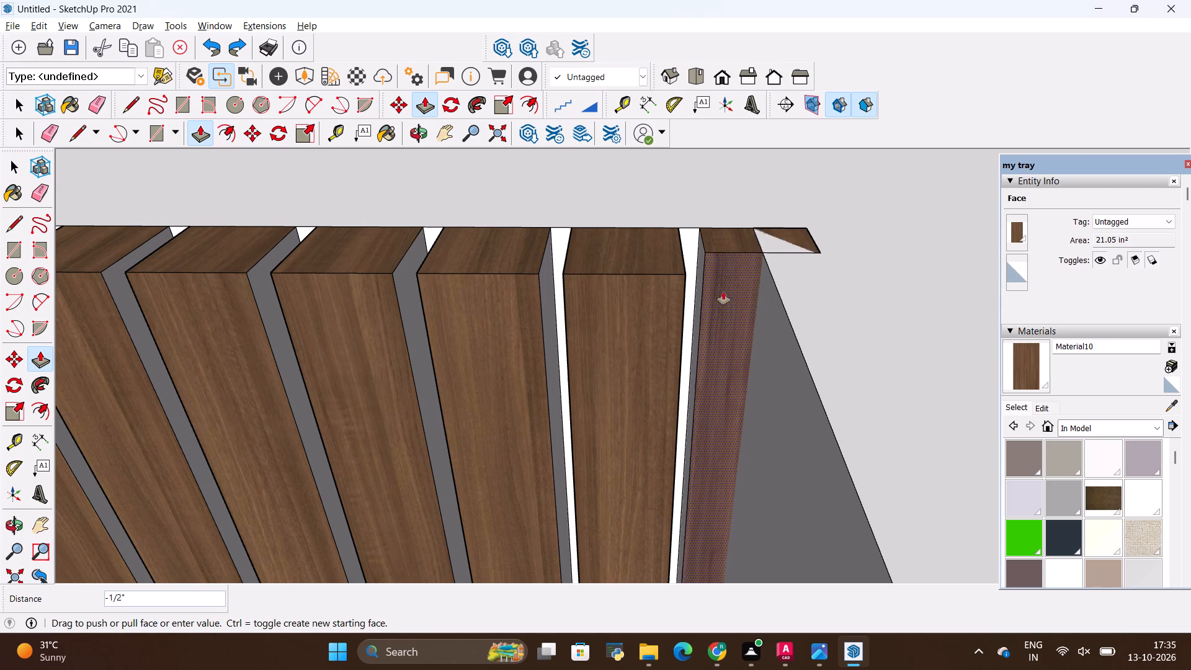
left_click(694, 245)
left_click(654, 321)
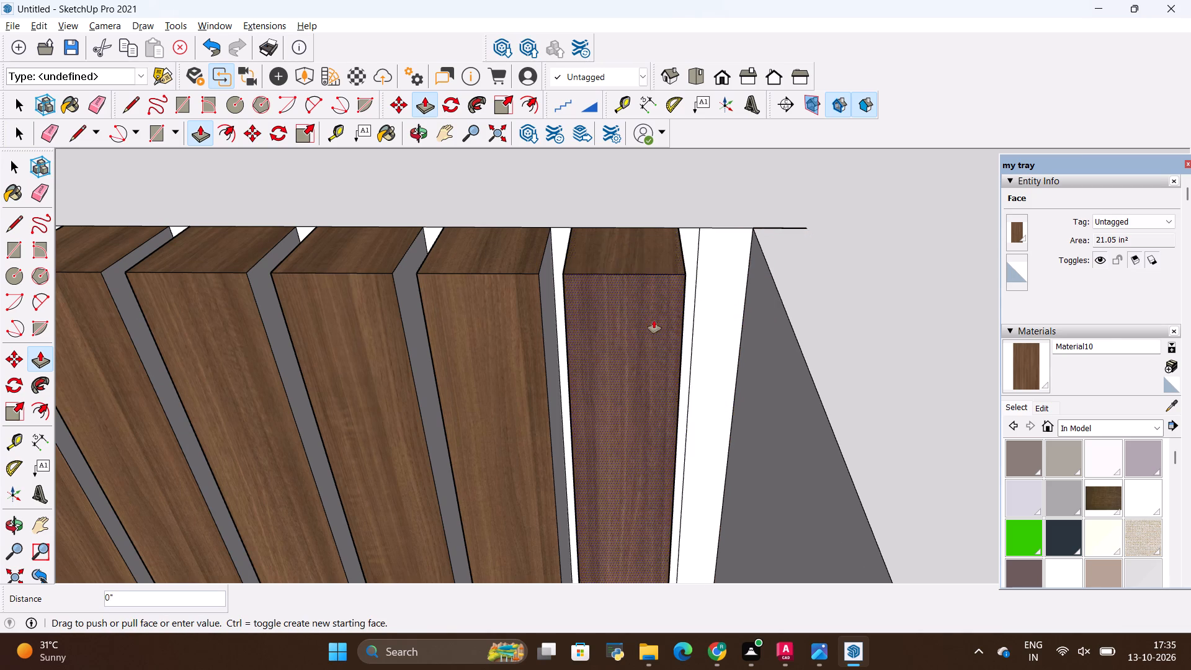
left_click(694, 273)
left_click(538, 331)
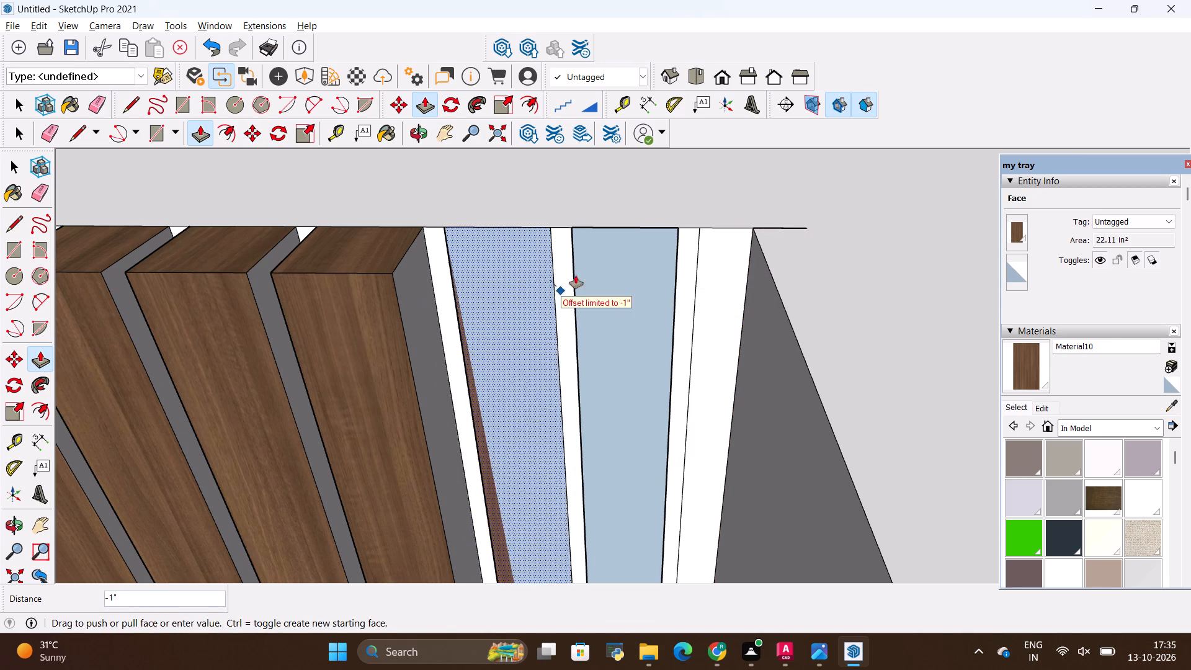
left_click(591, 262)
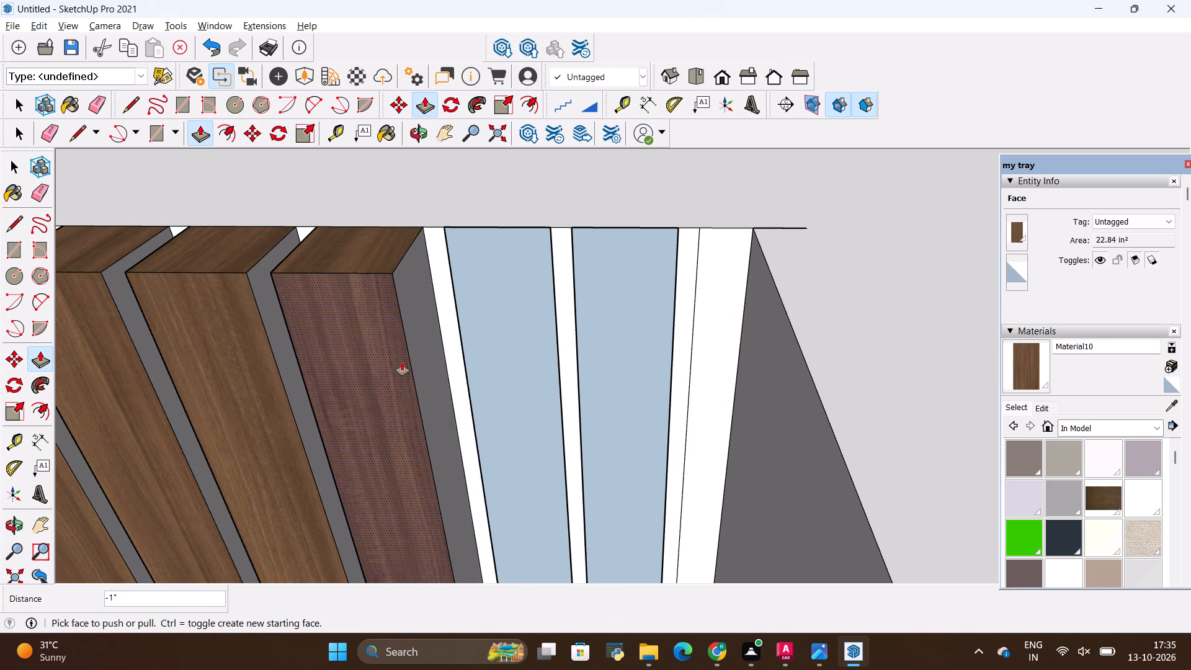
left_click(402, 362)
left_click(390, 347)
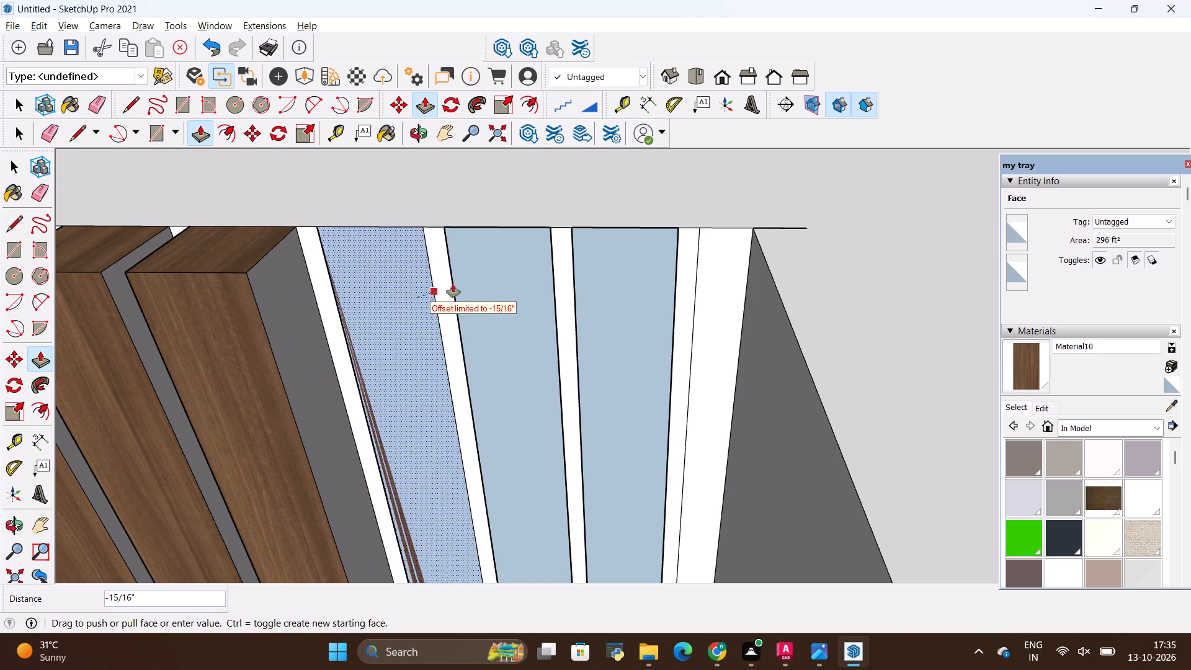
left_click(462, 278)
Examine the flattened strip sections and the wall top at the panel's corner from several angles.
scroll(676, 371, "down", 4)
middle_click_drag(671, 378, 718, 243)
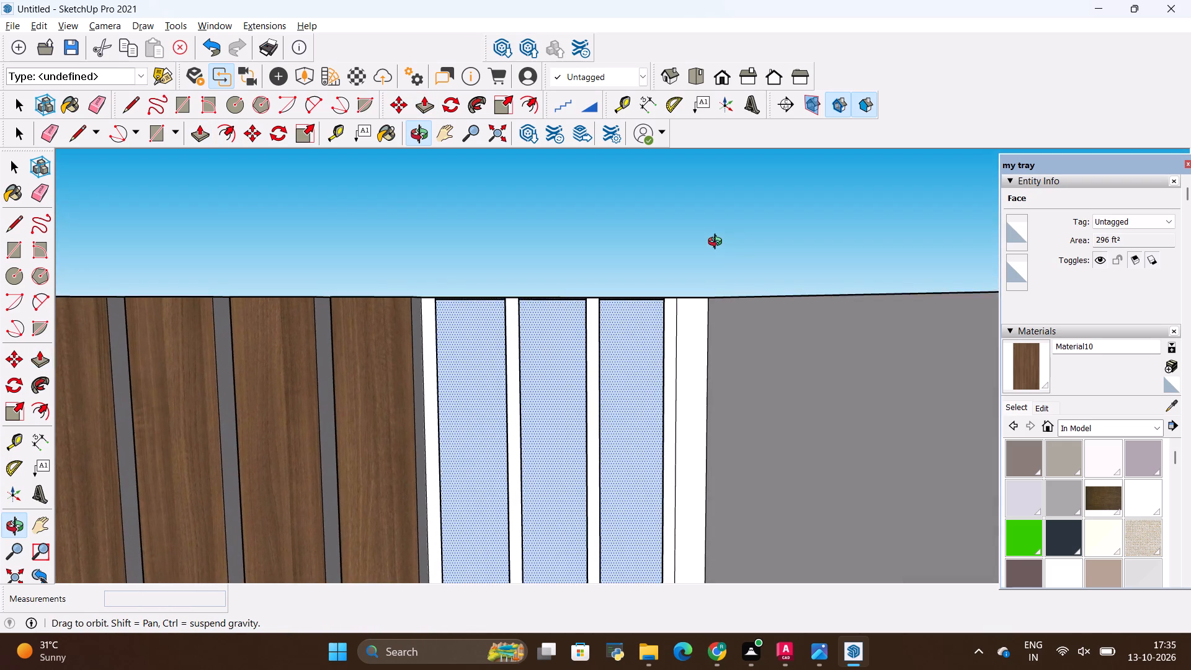
middle_click_drag(718, 243, 708, 349)
middle_click_drag(643, 358, 635, 197)
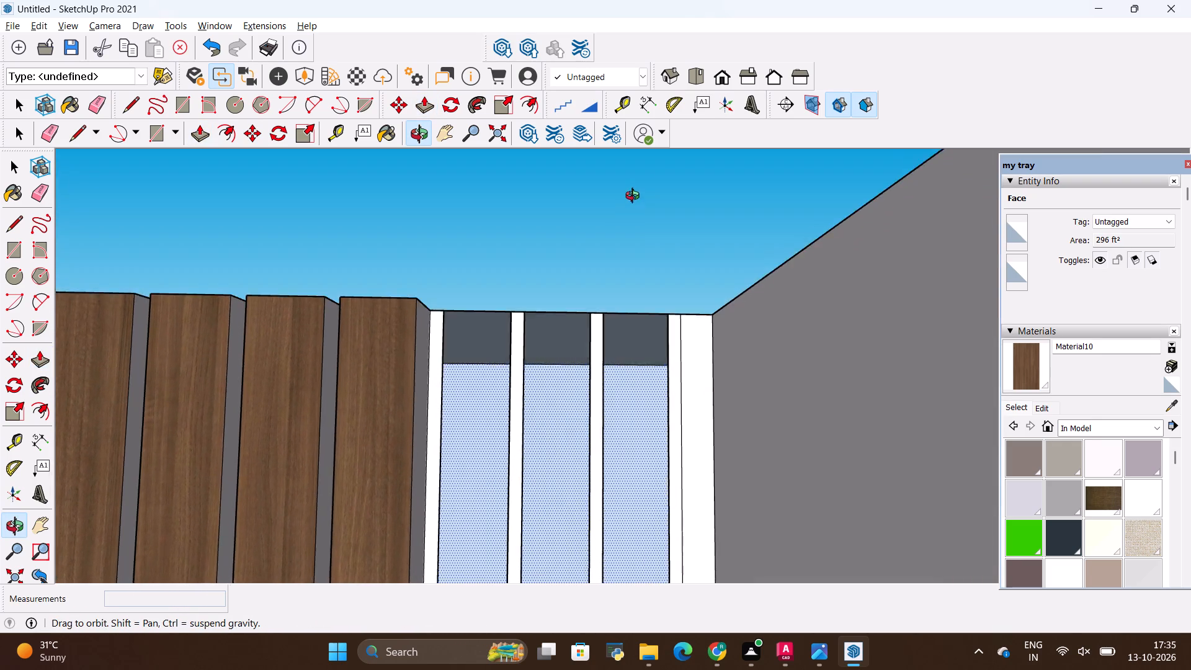
middle_click_drag(635, 197, 563, 447)
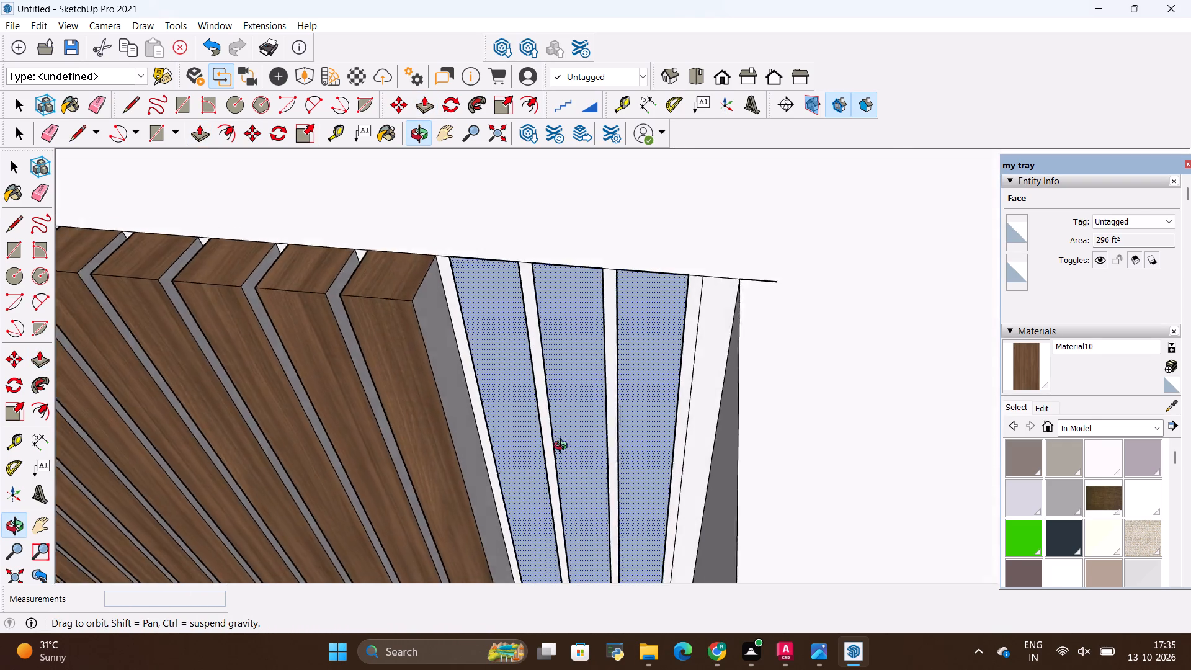
middle_click_drag(563, 447, 903, 440)
scroll(770, 421, "down", 5)
middle_click_drag(281, 378, 317, 424)
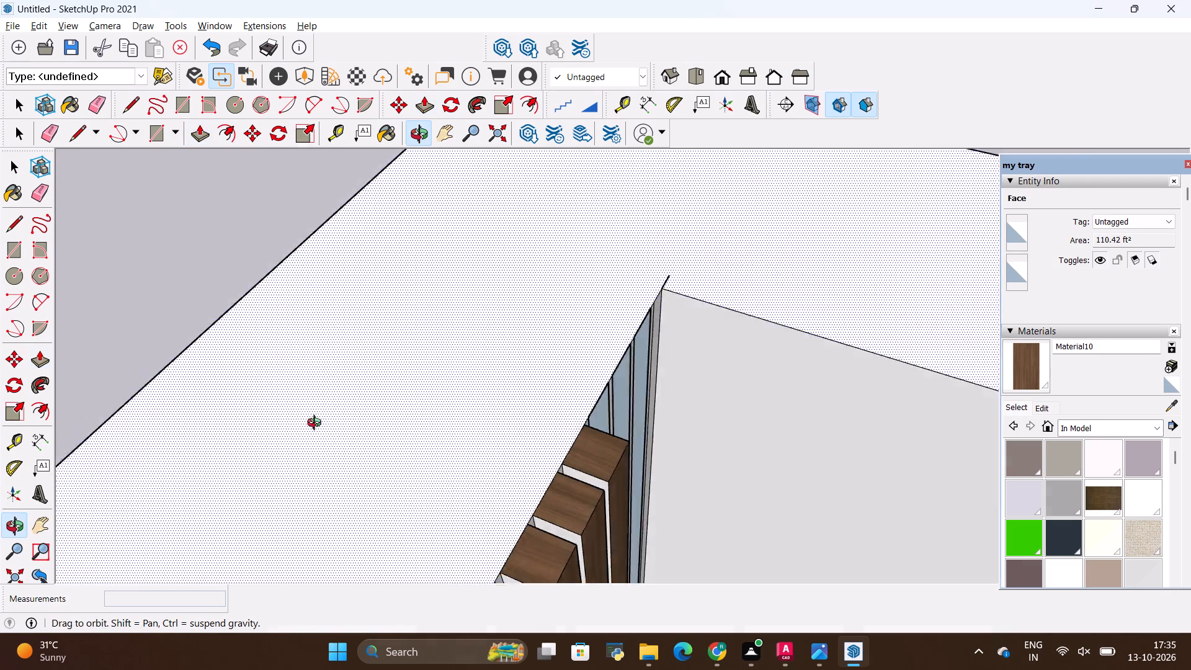
middle_click_drag(317, 424, 711, 290)
scroll(716, 282, "down", 2)
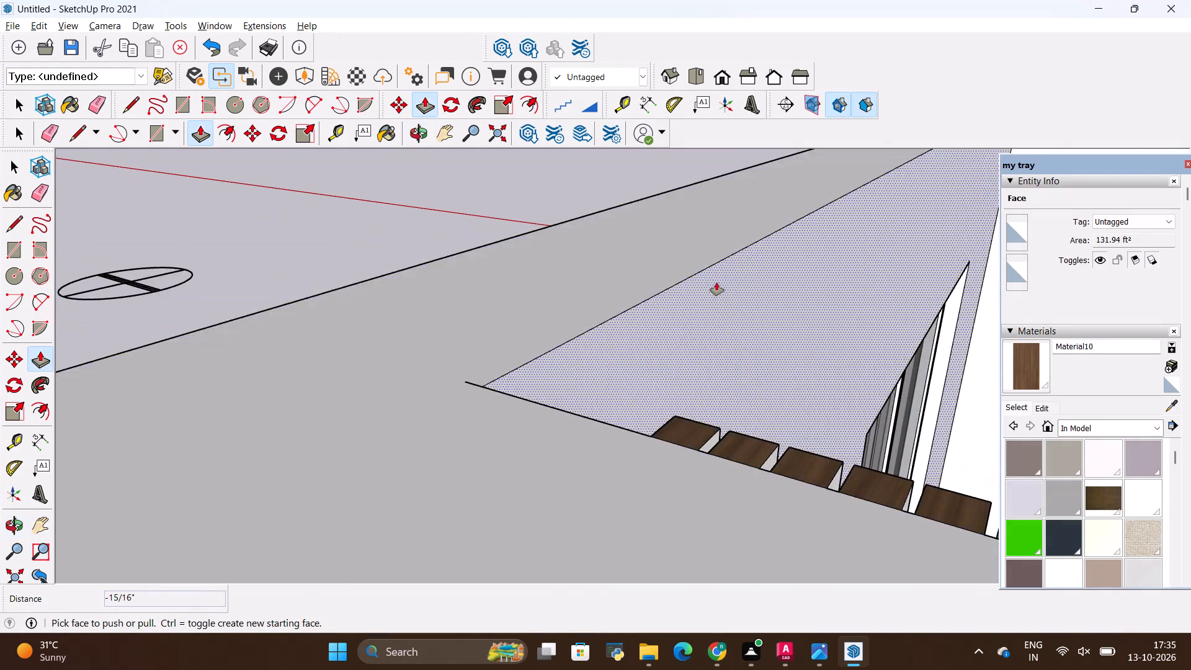
scroll(716, 282, "down", 9)
middle_click_drag(681, 334, 354, 337)
middle_click_drag(762, 361, 684, 377)
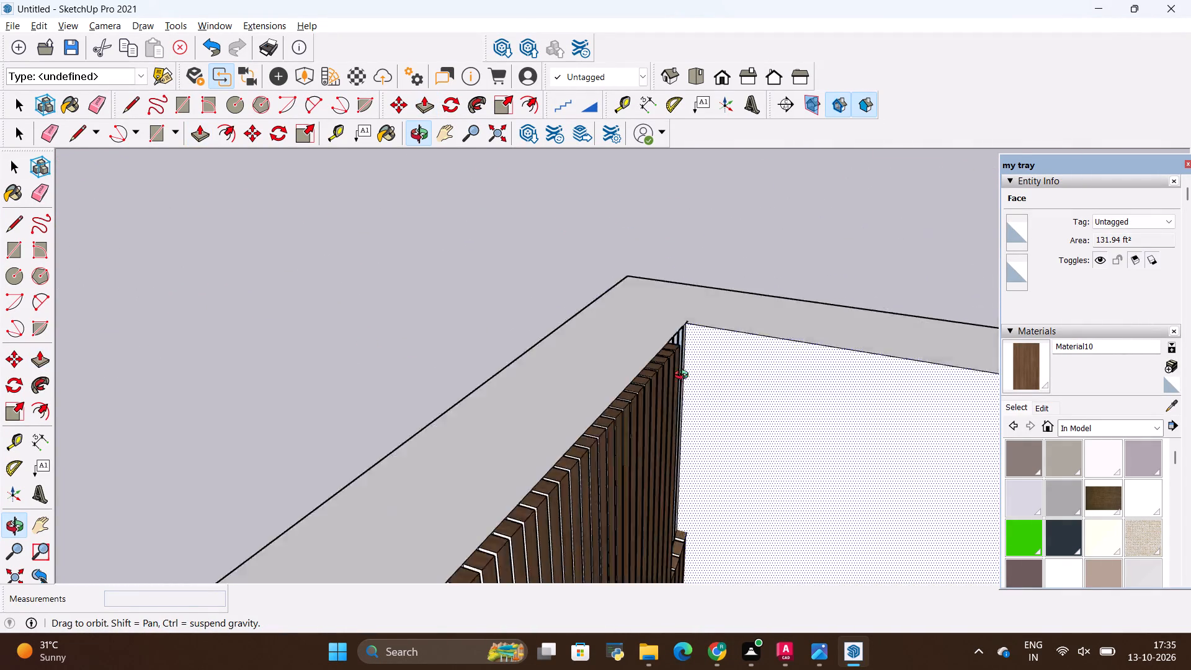
middle_click_drag(684, 377, 408, 395)
Push the next five strip sections above the wave curve back 1" to the wall, continuing leftward along the panel.
scroll(682, 400, "up", 9)
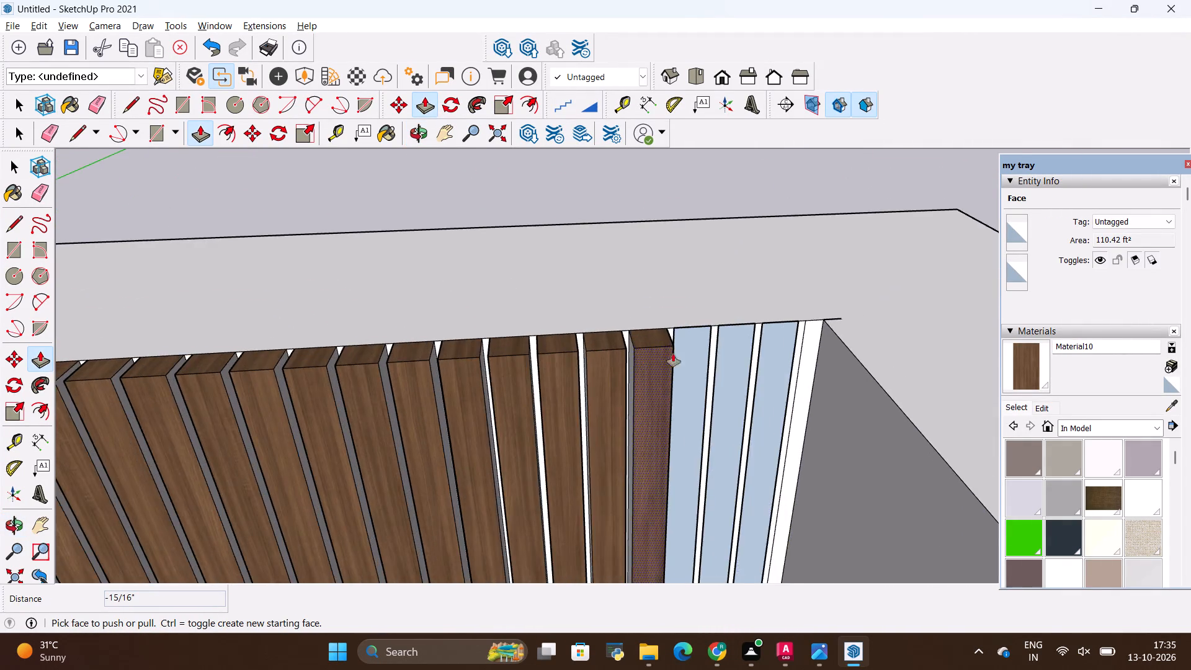
scroll(705, 341, "down", 5)
scroll(714, 319, "up", 4)
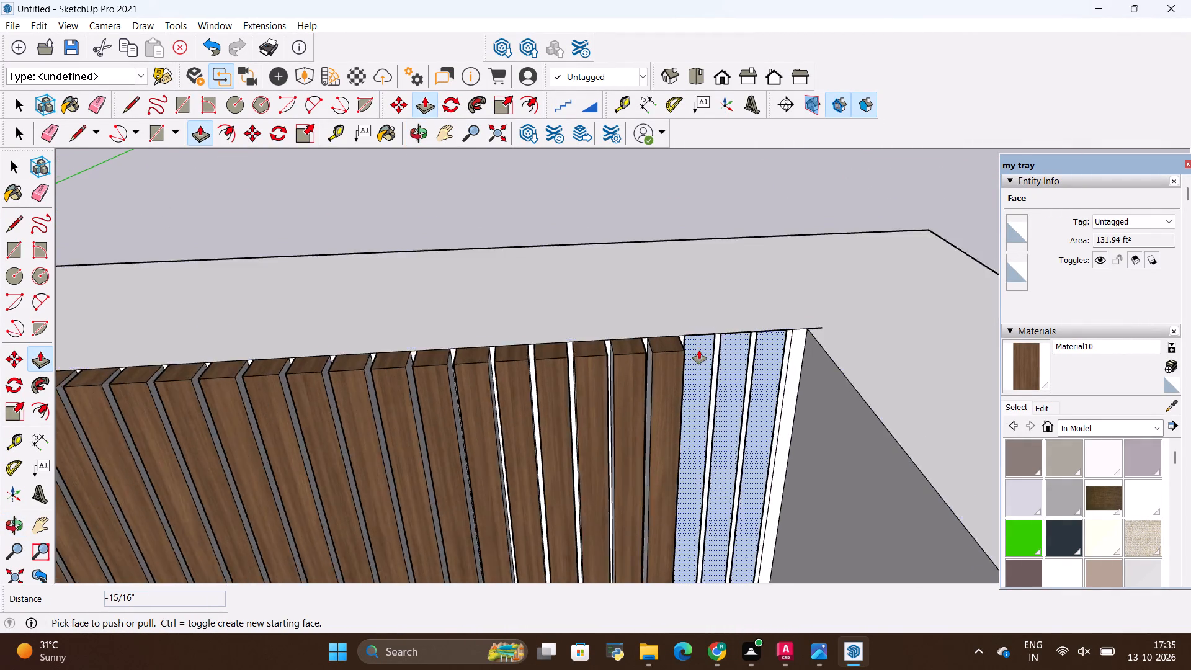
scroll(699, 351, "up", 2)
left_click(643, 379)
left_click(703, 338)
left_click(588, 395)
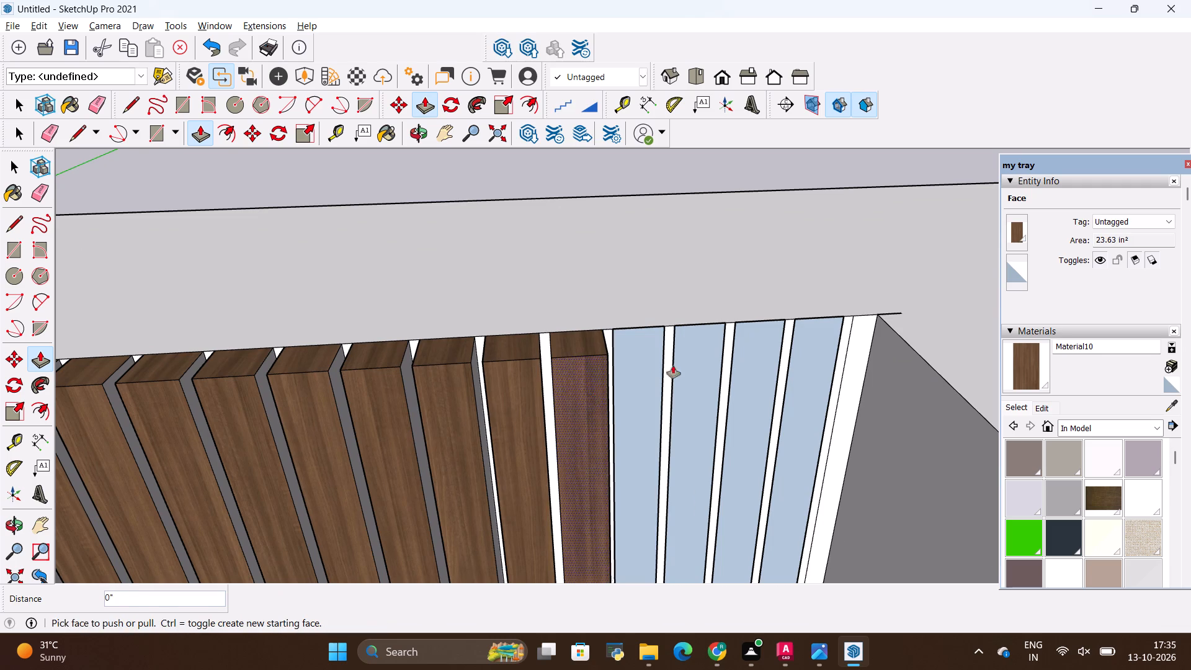
left_click(581, 397)
left_click(644, 370)
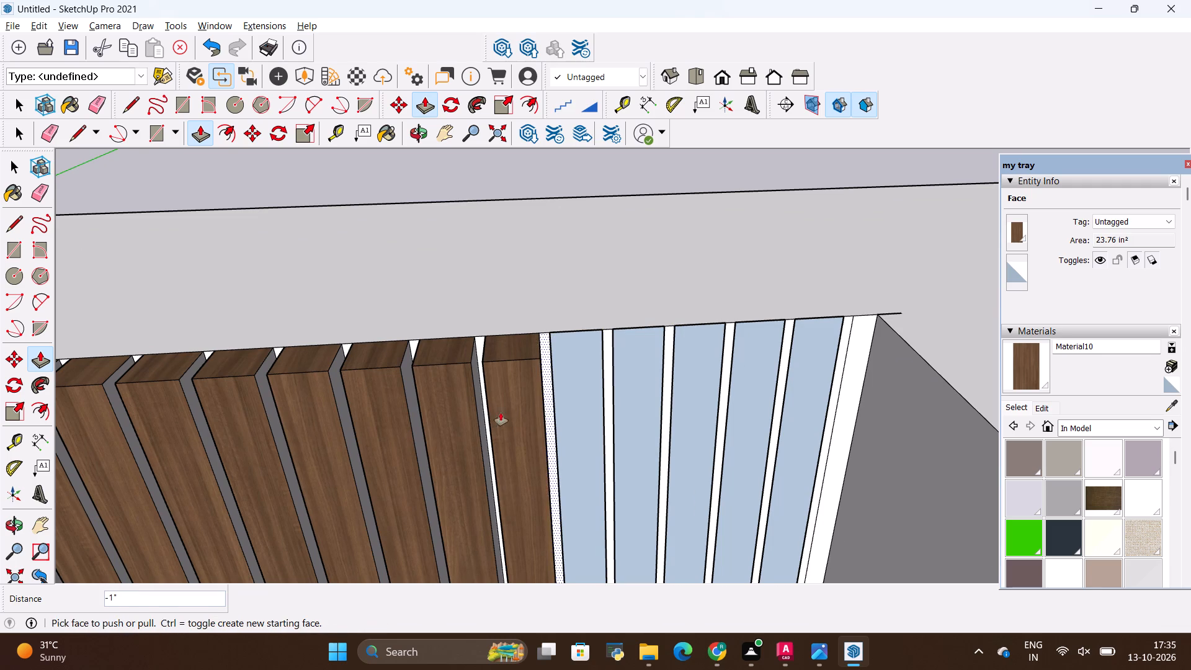
left_click(501, 413)
left_click(596, 373)
left_click(453, 435)
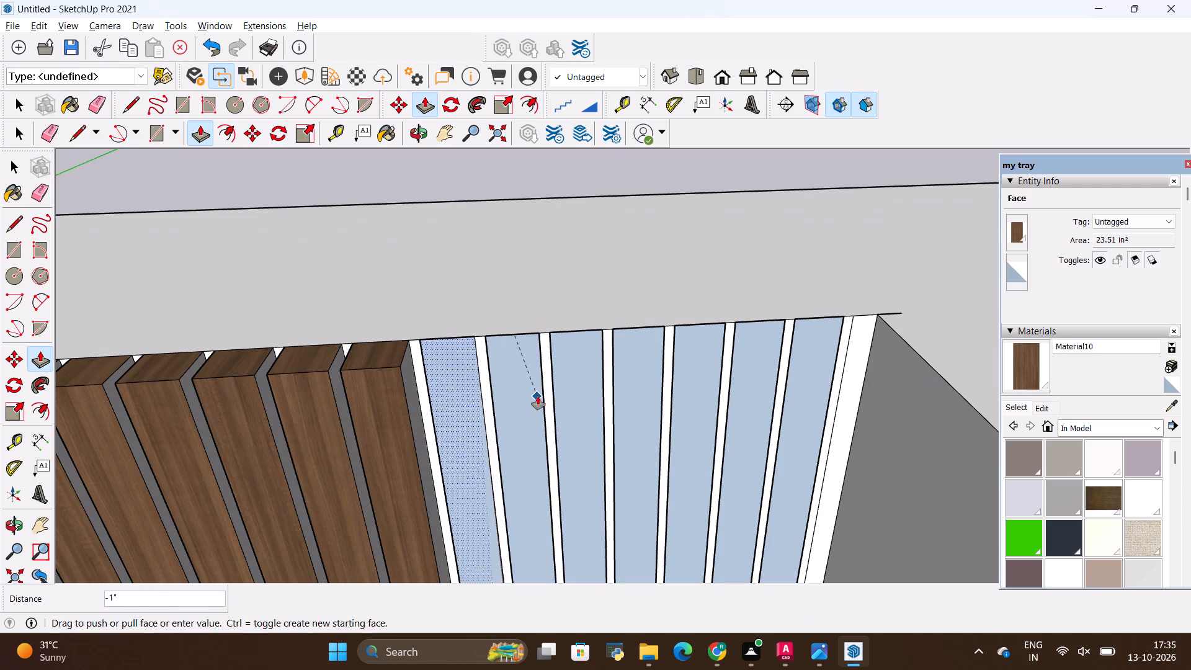
left_click(538, 396)
left_click(403, 436)
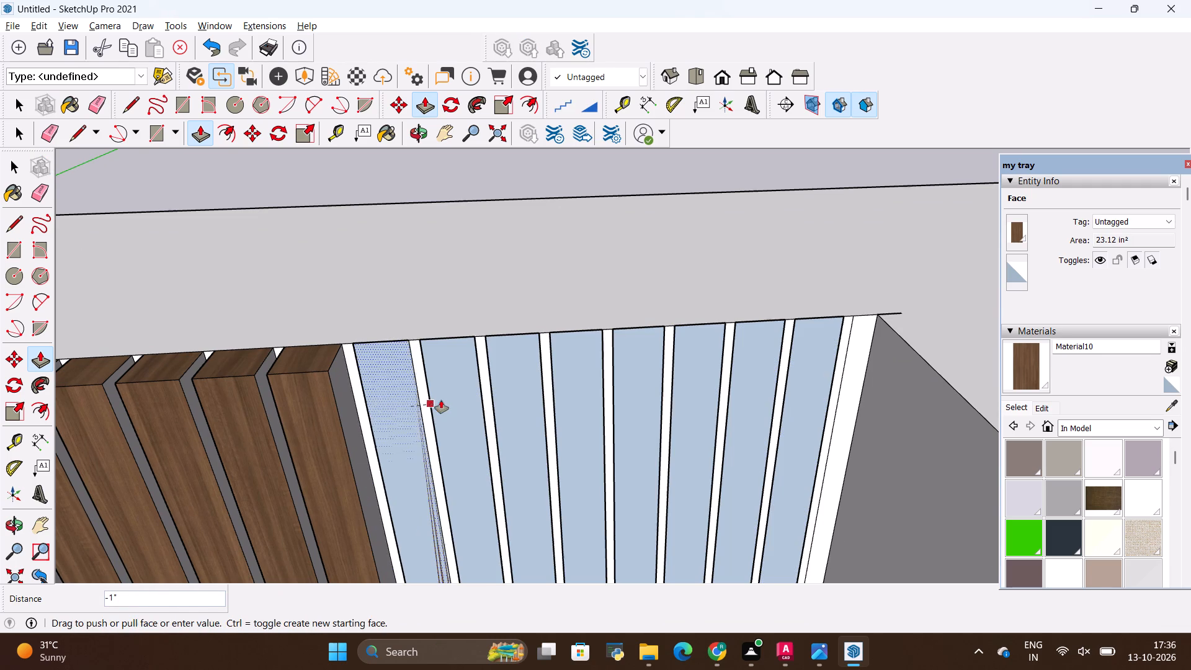
left_click(441, 400)
Push back another four strip sections above the wave curve by 1", flush with the wall face.
scroll(793, 347, "down", 12)
scroll(714, 386, "up", 9)
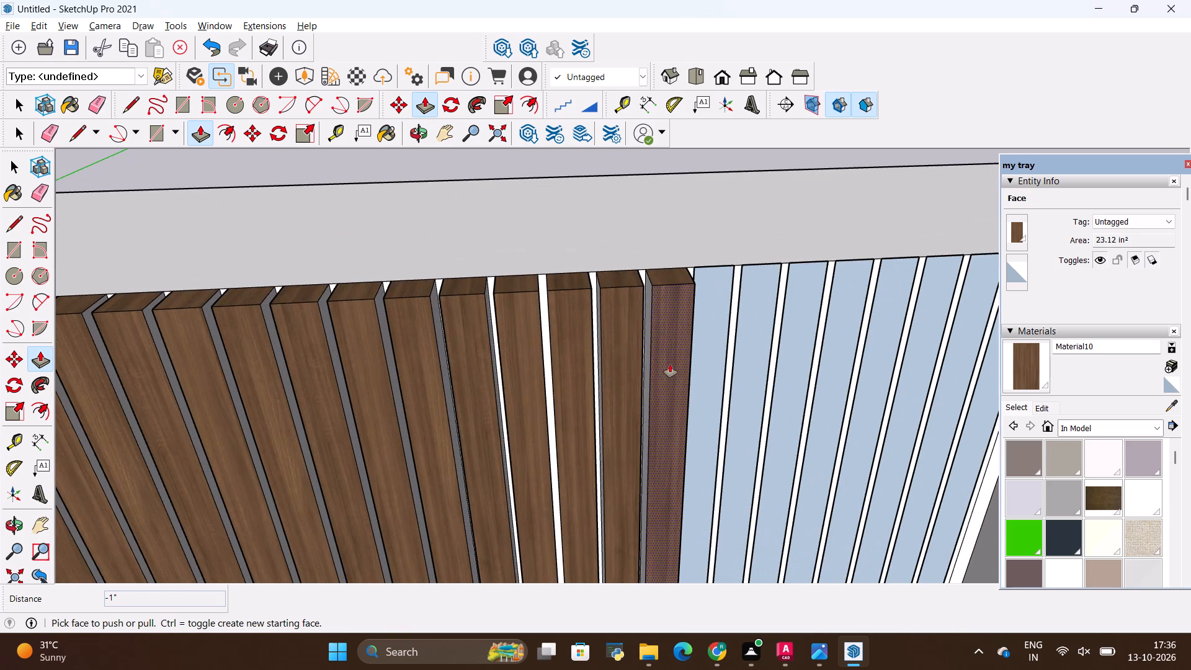
left_click(670, 362)
left_click(702, 324)
left_click(630, 370)
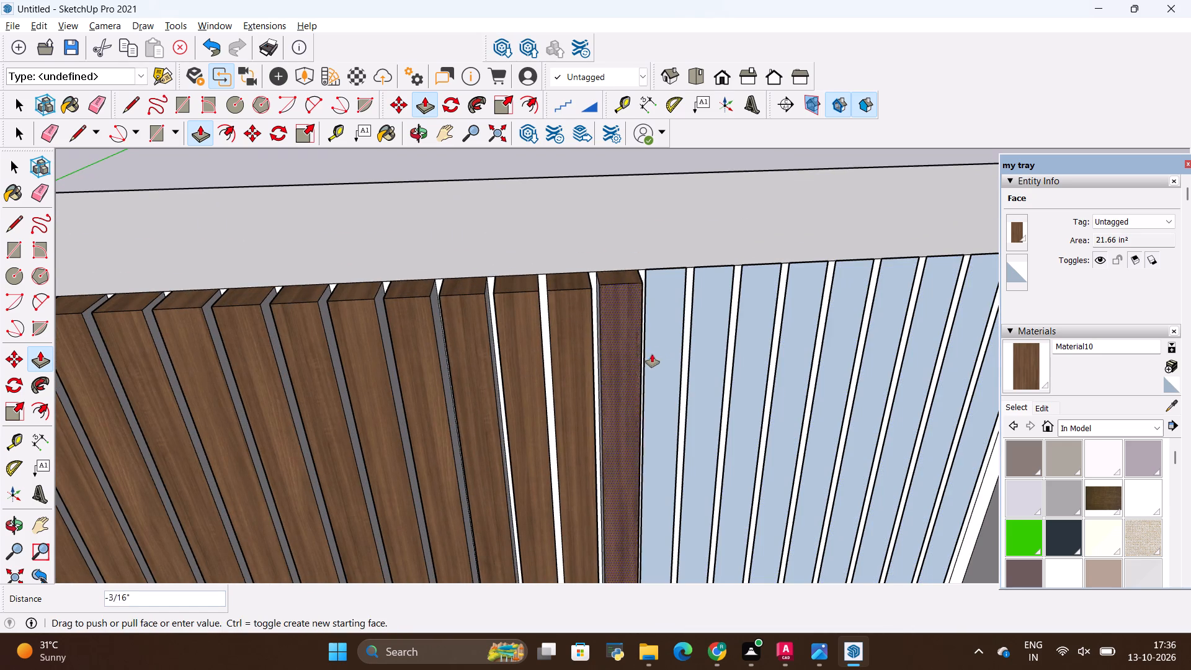
left_click(657, 349)
left_click(576, 385)
left_click(606, 362)
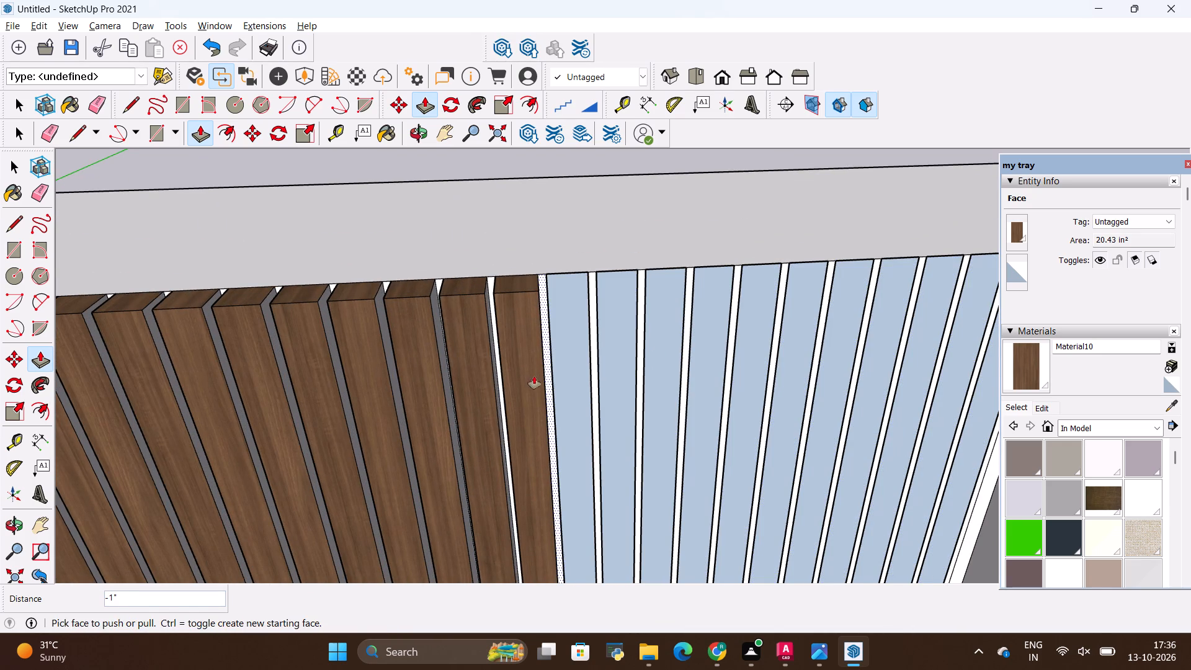
left_click(525, 380)
left_click(555, 352)
Flatten the following five strip sections above the wave curve with Push/Pull, 1" back to the wall.
left_click(483, 387)
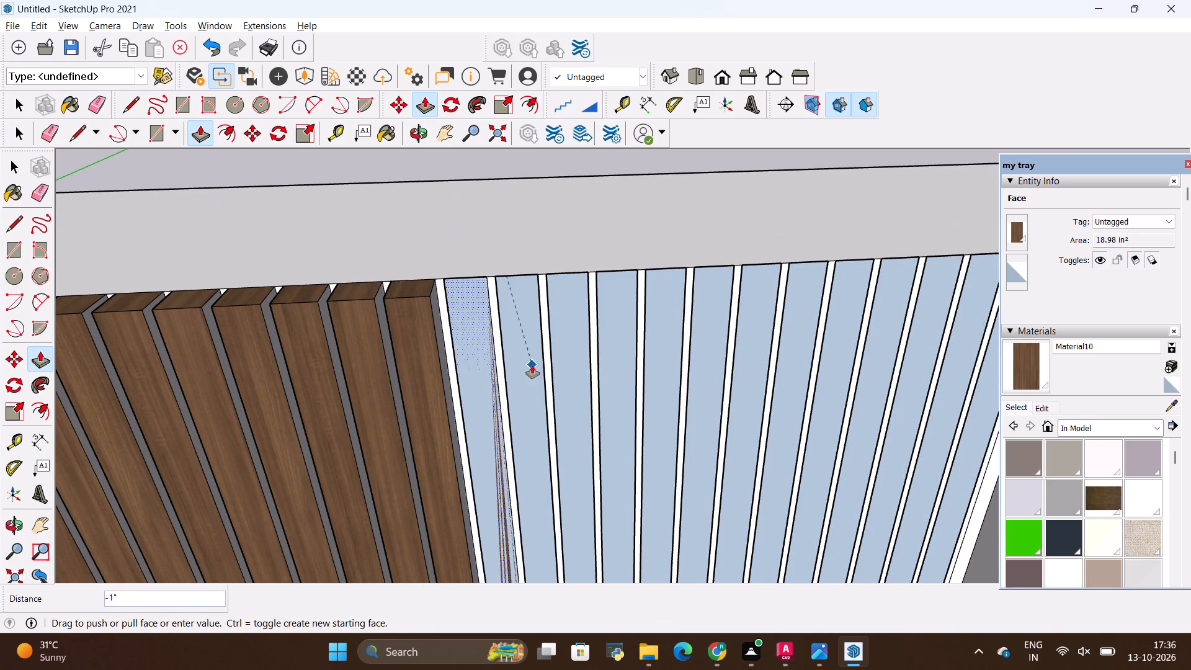
left_click(532, 365)
left_click(418, 380)
left_click(484, 350)
left_click(374, 377)
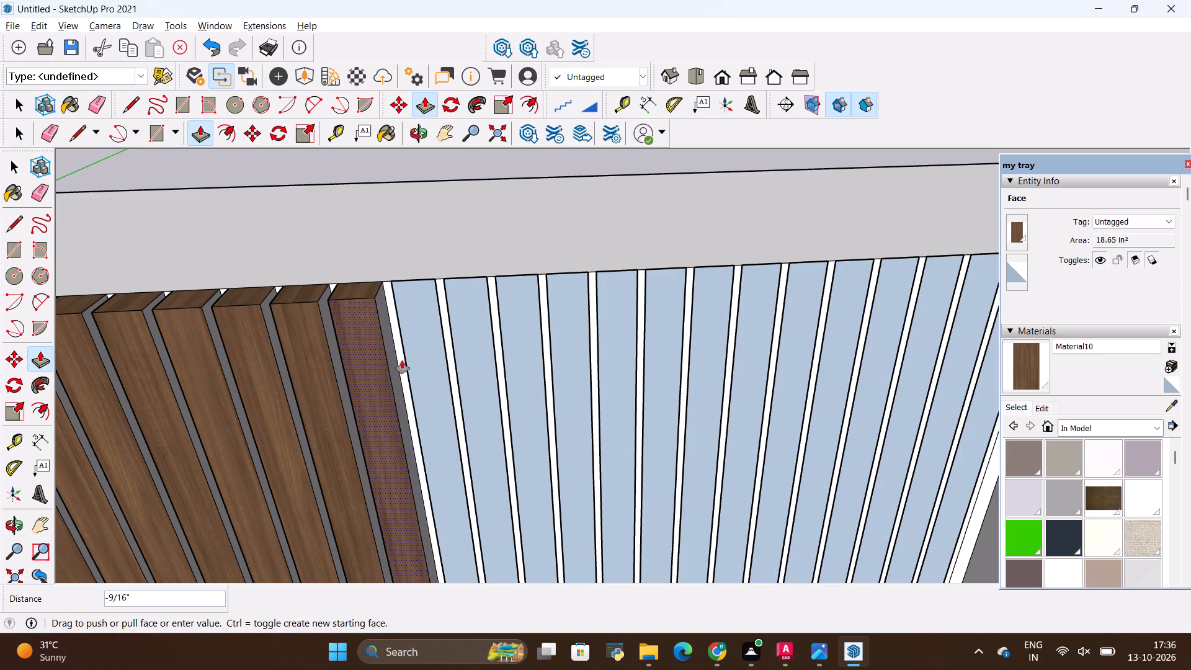
left_click(422, 346)
left_click(323, 372)
left_click(380, 349)
left_click(279, 396)
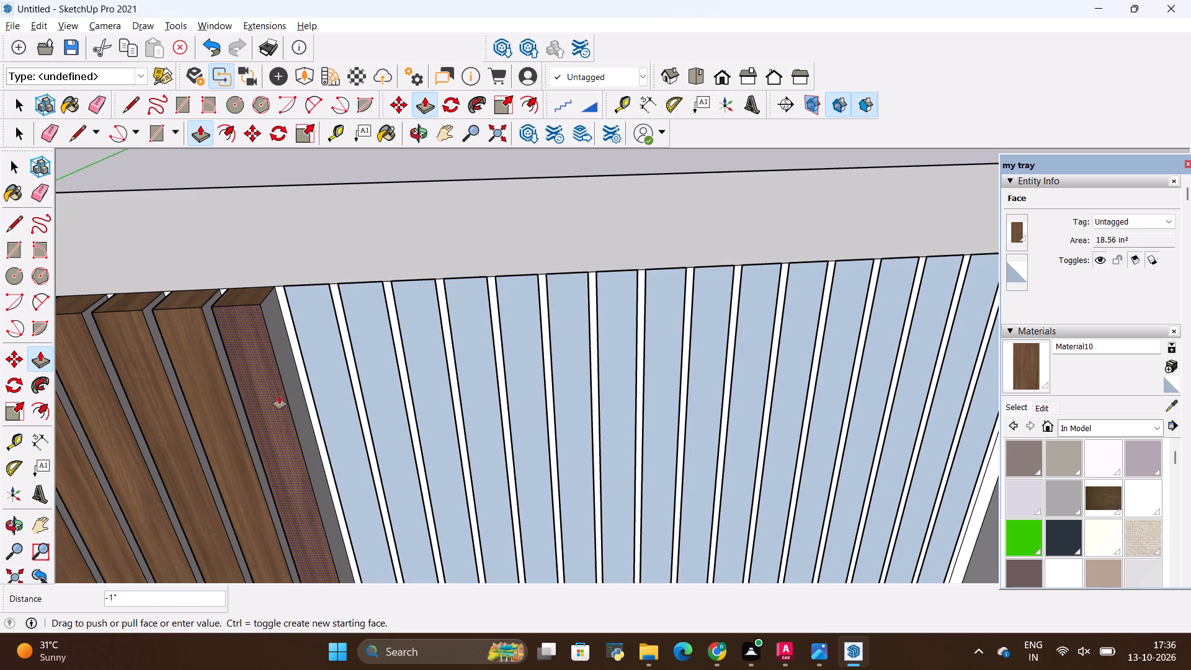
left_click(371, 353)
Push the next three strip sections above the wave curve back 1", starting beside the already flattened area.
scroll(341, 374, "down", 18)
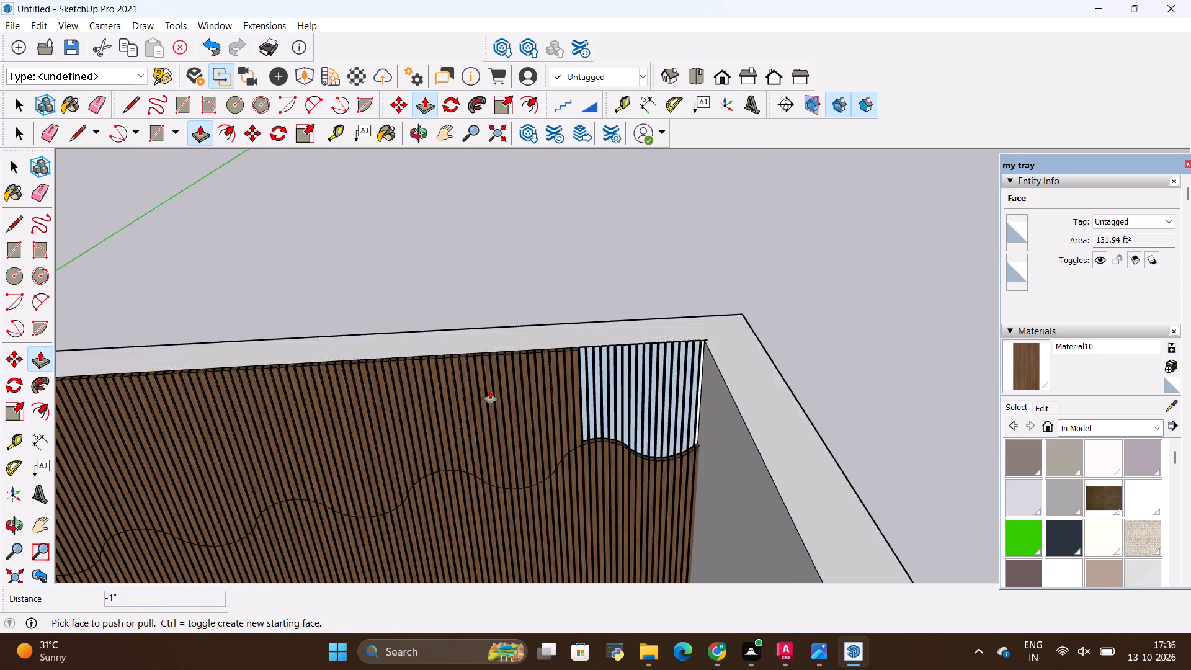
scroll(490, 391, "up", 11)
scroll(488, 323, "up", 3)
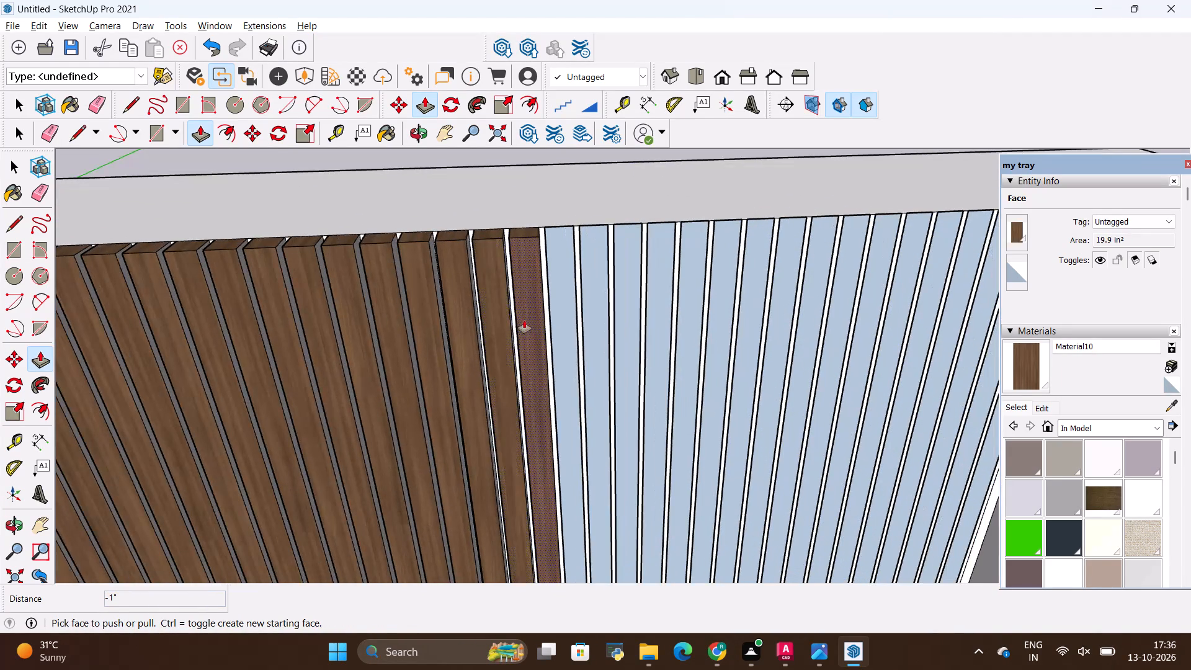
left_click(524, 321)
left_click(552, 312)
left_click(506, 341)
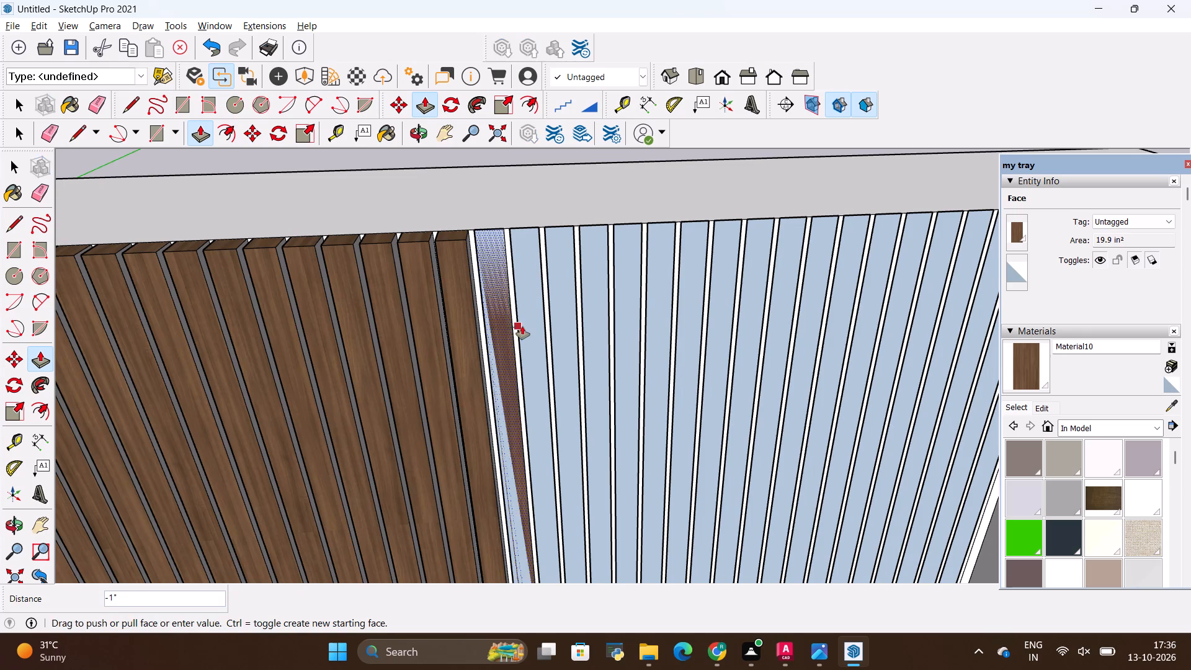
left_click(522, 326)
left_click(473, 349)
left_click(495, 321)
Push back four more adjacent strip sections above the wave curve by 1" to the wall face.
left_click(423, 354)
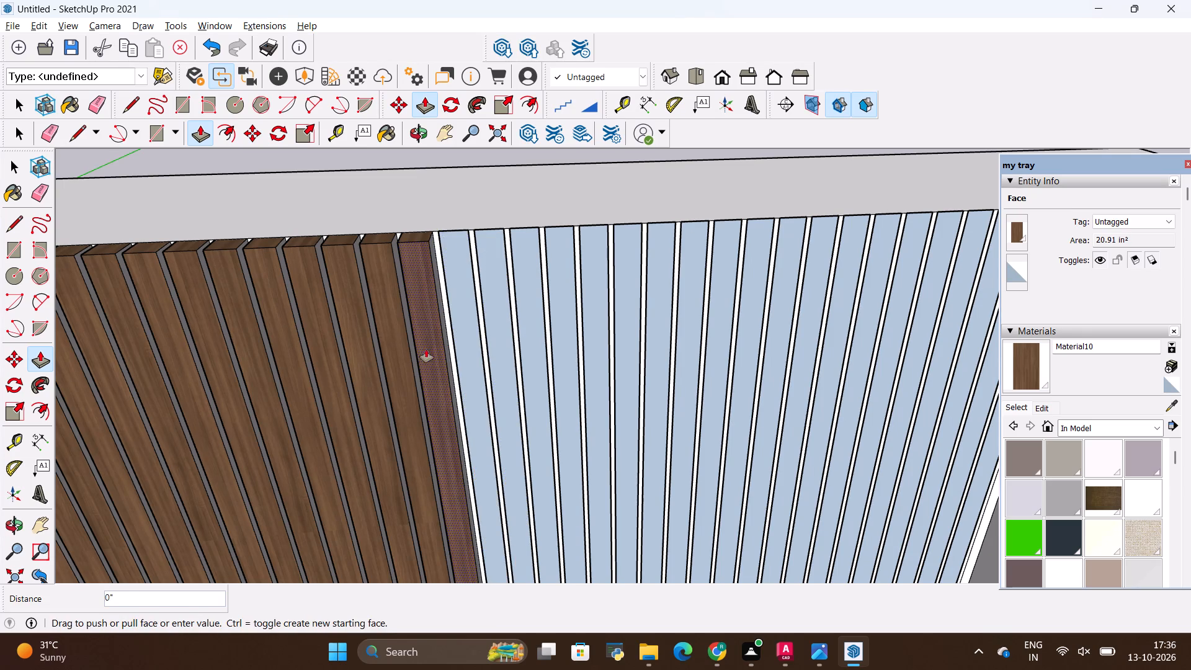
left_click(462, 327)
left_click(402, 348)
left_click(431, 329)
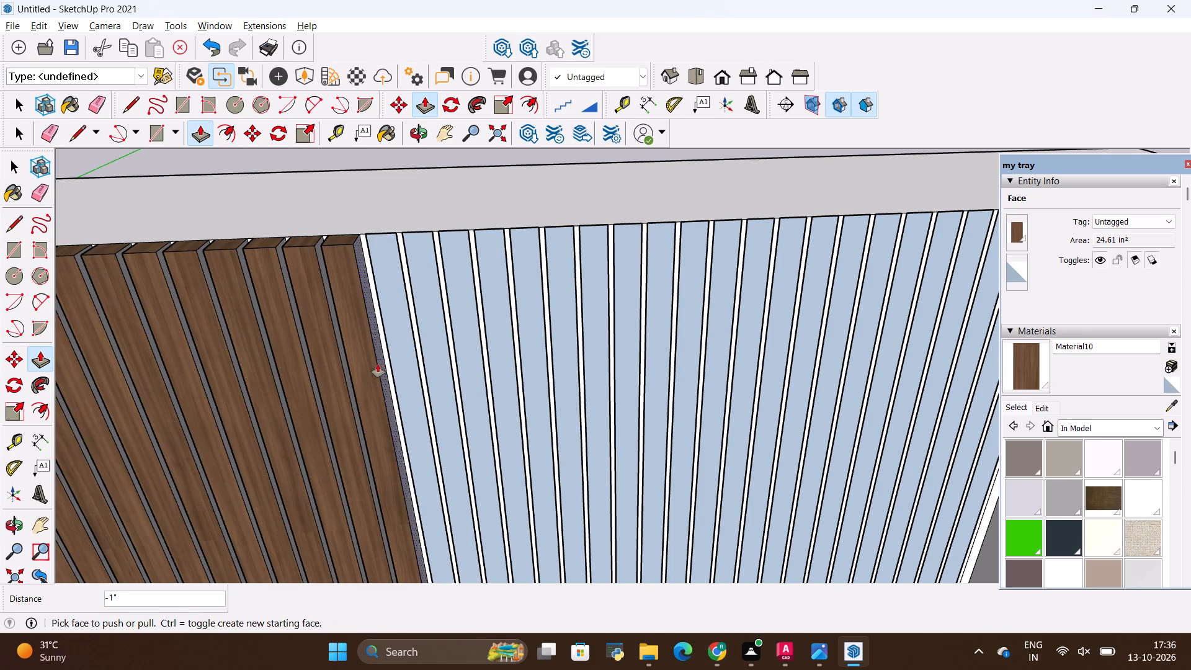
left_click(377, 365)
left_click(409, 339)
left_click(332, 377)
left_click(381, 344)
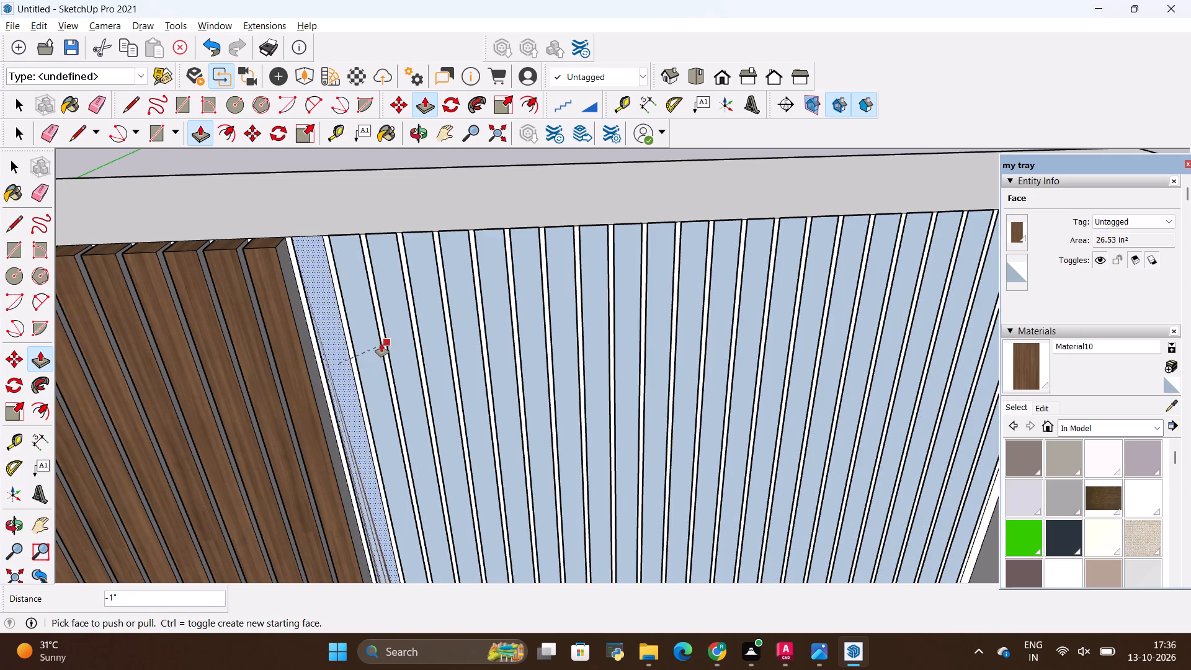
Push the next four strip sections above the wave curve back 1", continuing from the already flattened area.
scroll(793, 351, "down", 18)
scroll(764, 359, "up", 5)
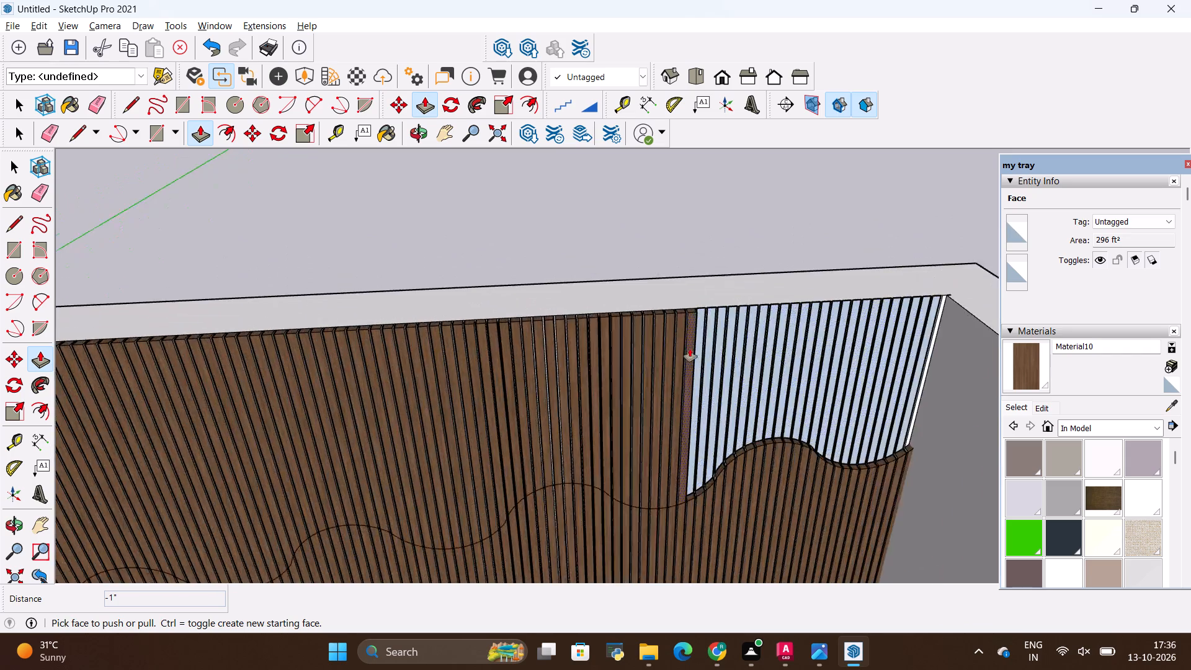
scroll(690, 349, "up", 12)
left_click(687, 348)
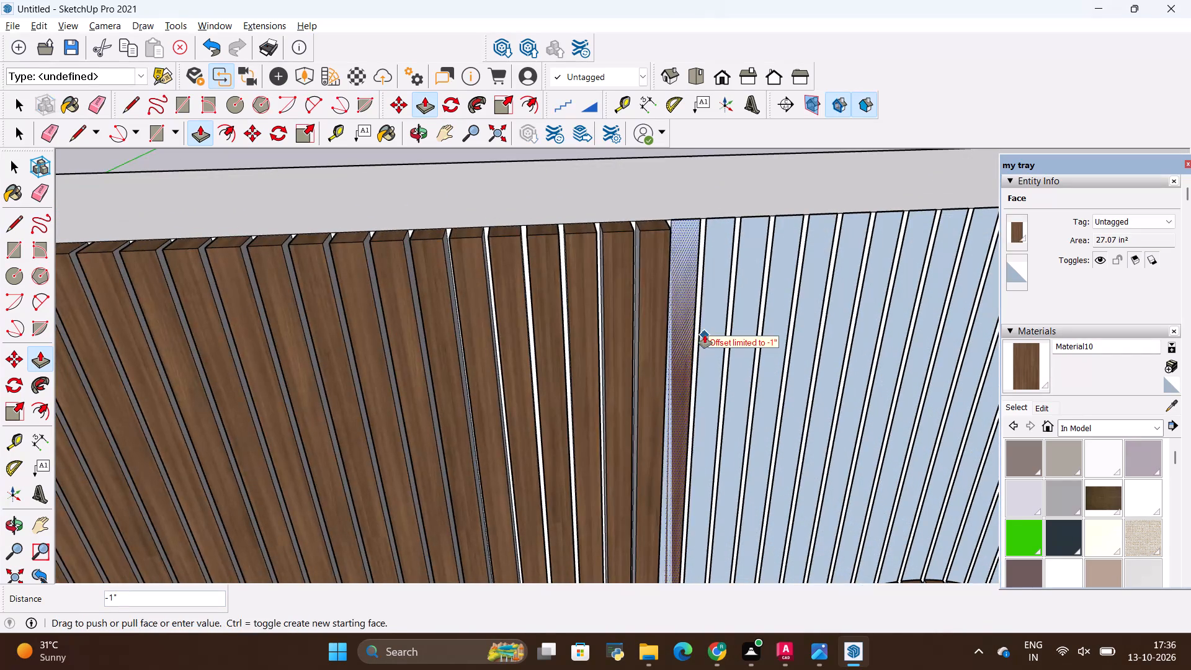
left_click(705, 335)
left_click(652, 362)
left_click(676, 339)
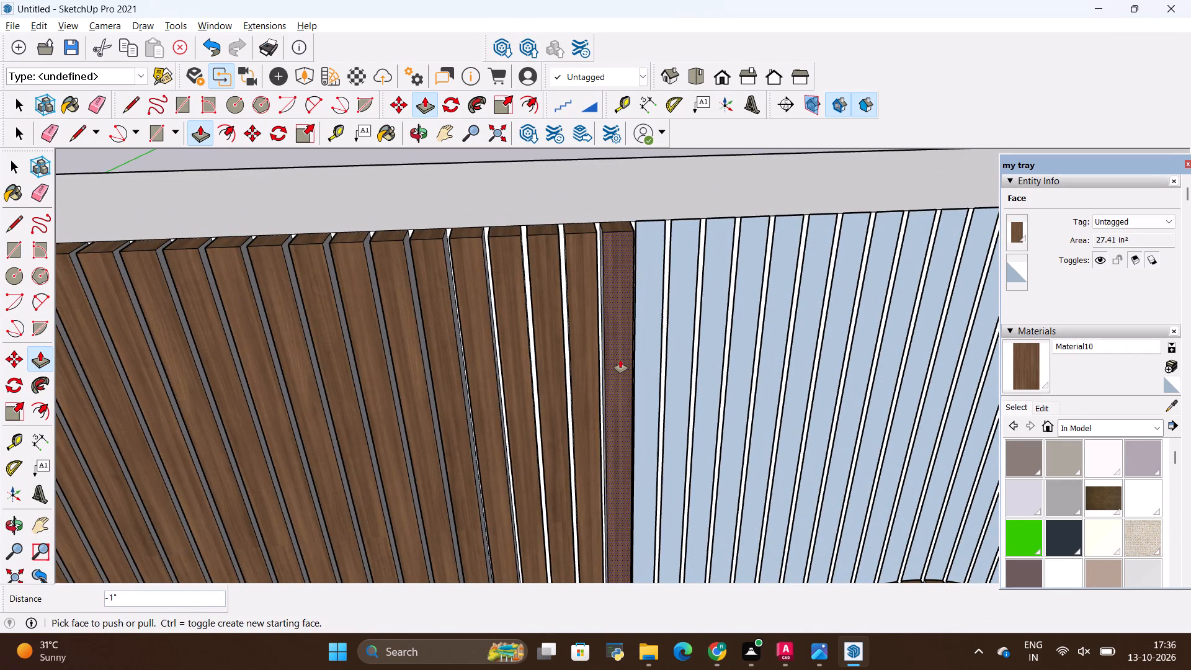
left_click(620, 360)
left_click(644, 337)
left_click(594, 369)
left_click(610, 347)
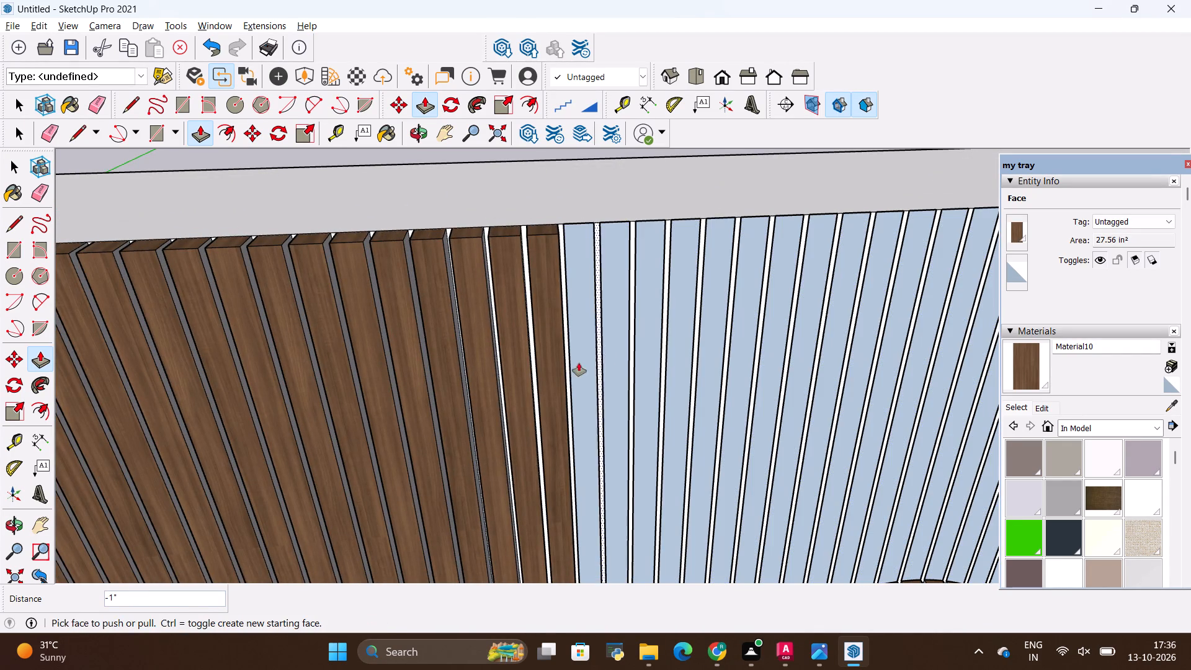
Push the following three strip sections above the wave curve back 1" and work on the side of the next strip.
left_click(558, 377)
left_click(593, 353)
left_click(527, 380)
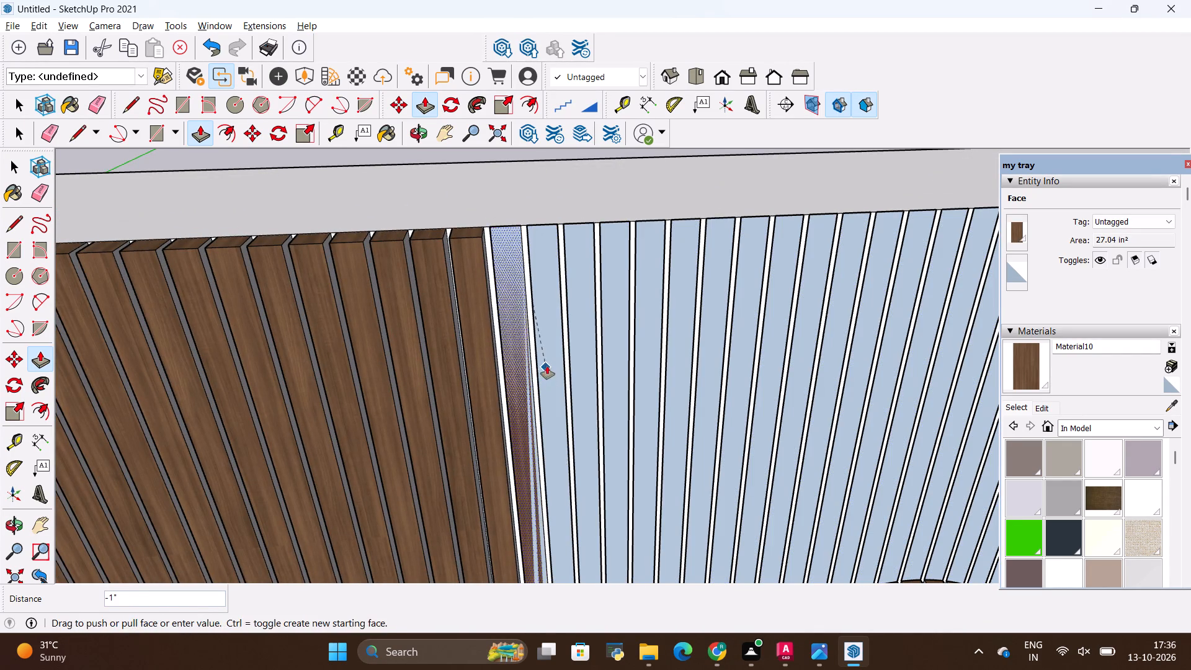
left_click(547, 366)
left_click(481, 383)
left_click(529, 351)
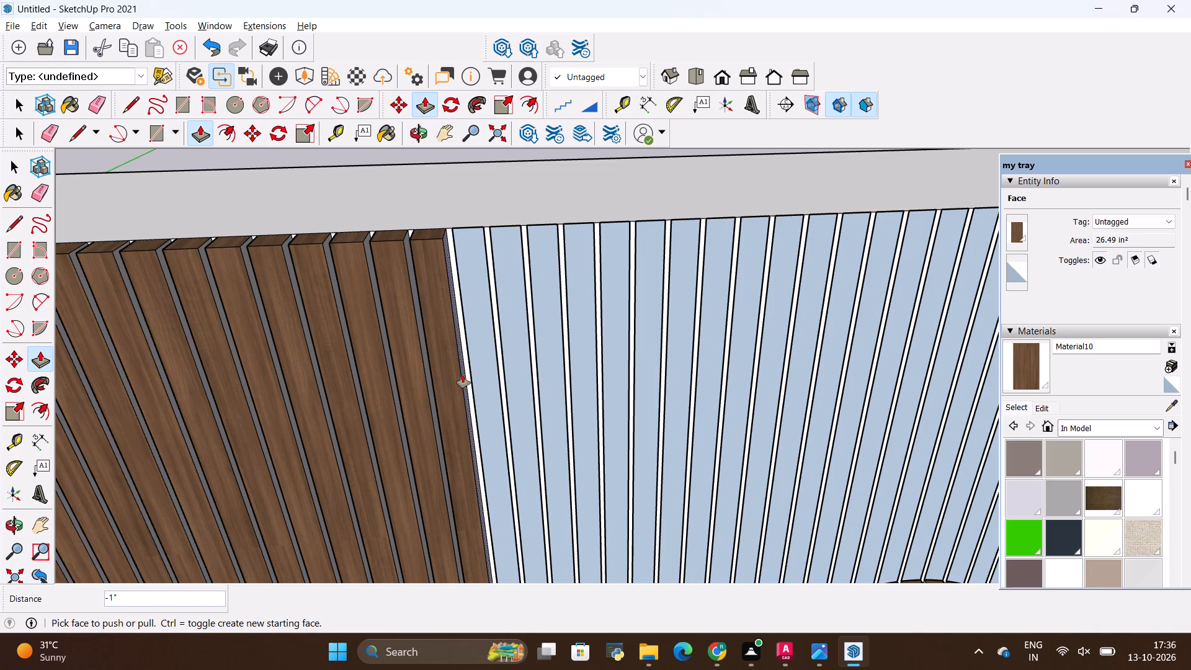
left_click(462, 376)
left_click(502, 352)
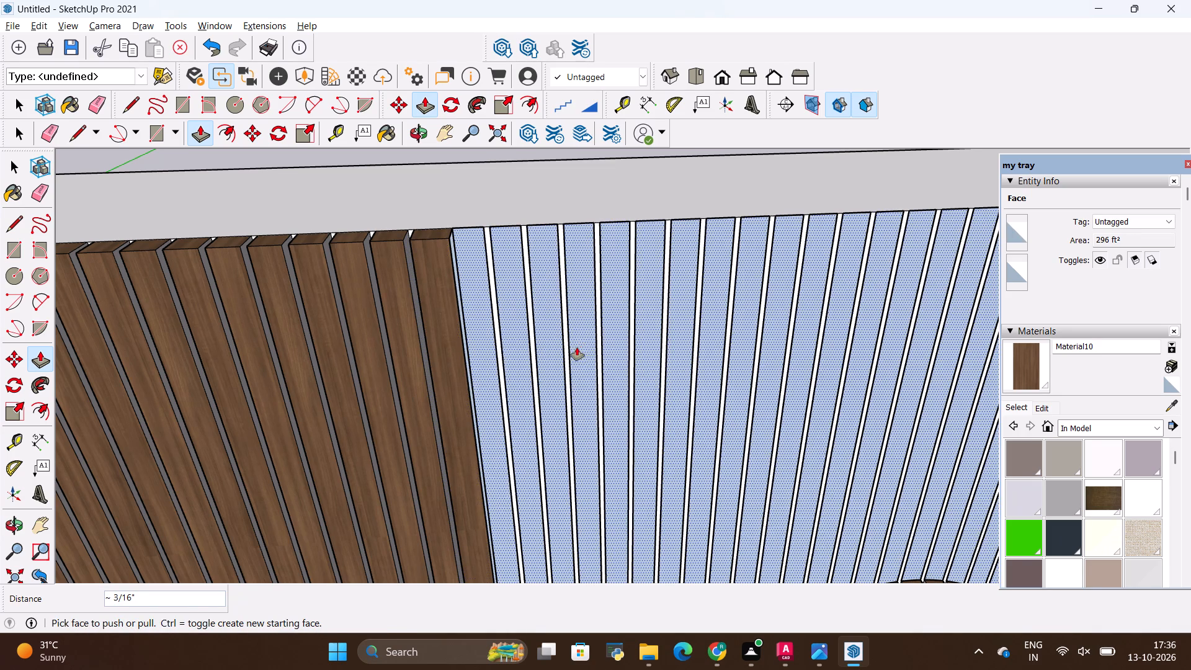
Erase the strip and gap edges above the wave curve, starting mid-panel and working toward the partition wall.
key("e")
left_click_drag(543, 355, 295, 386)
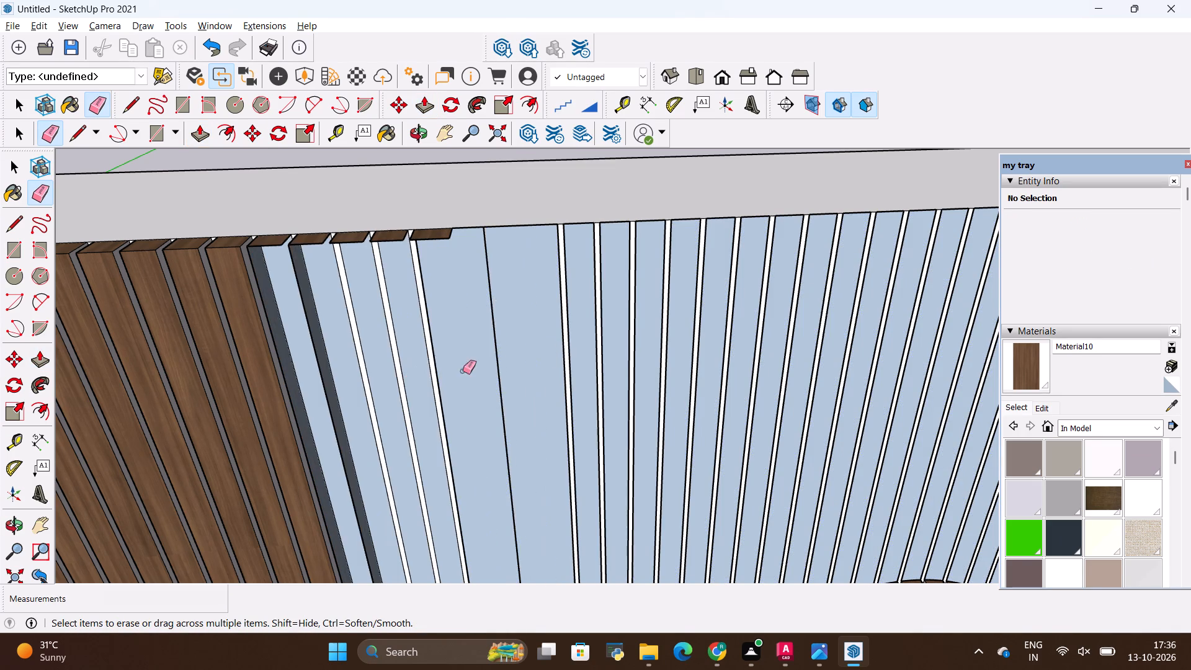
scroll(558, 358, "down", 5)
middle_click_drag(562, 368, 658, 303)
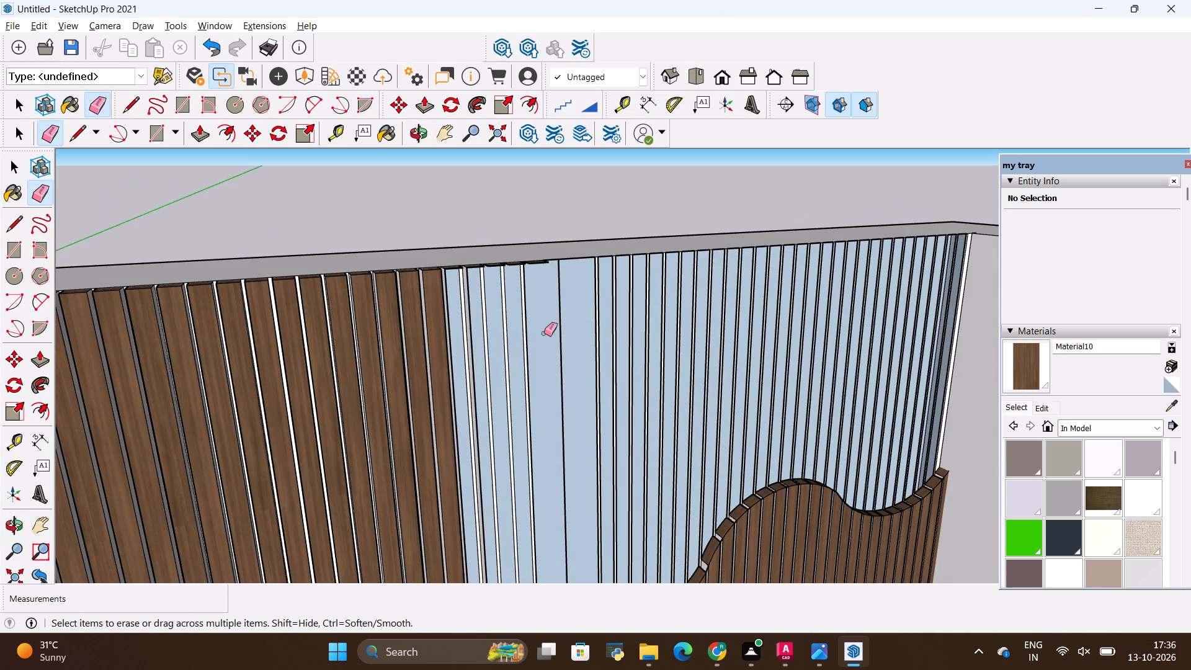
left_click_drag(543, 335, 311, 391)
left_click_drag(555, 349, 290, 394)
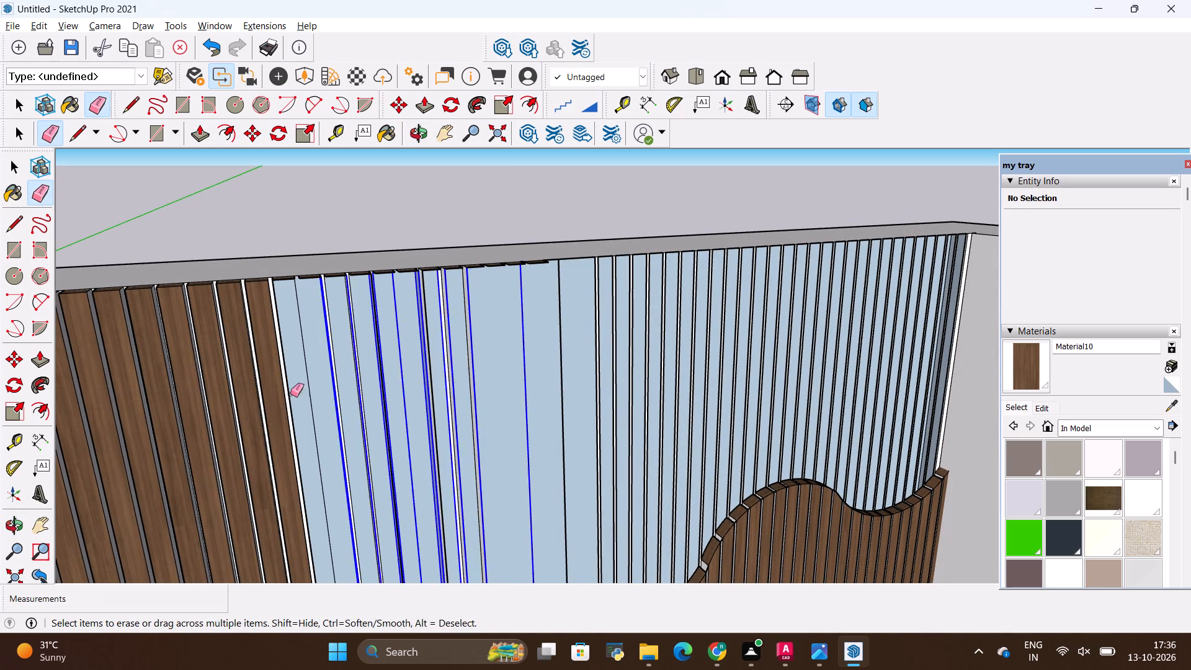
left_click_drag(290, 394, 290, 394)
left_click_drag(560, 348, 255, 405)
left_click_drag(510, 368, 506, 367)
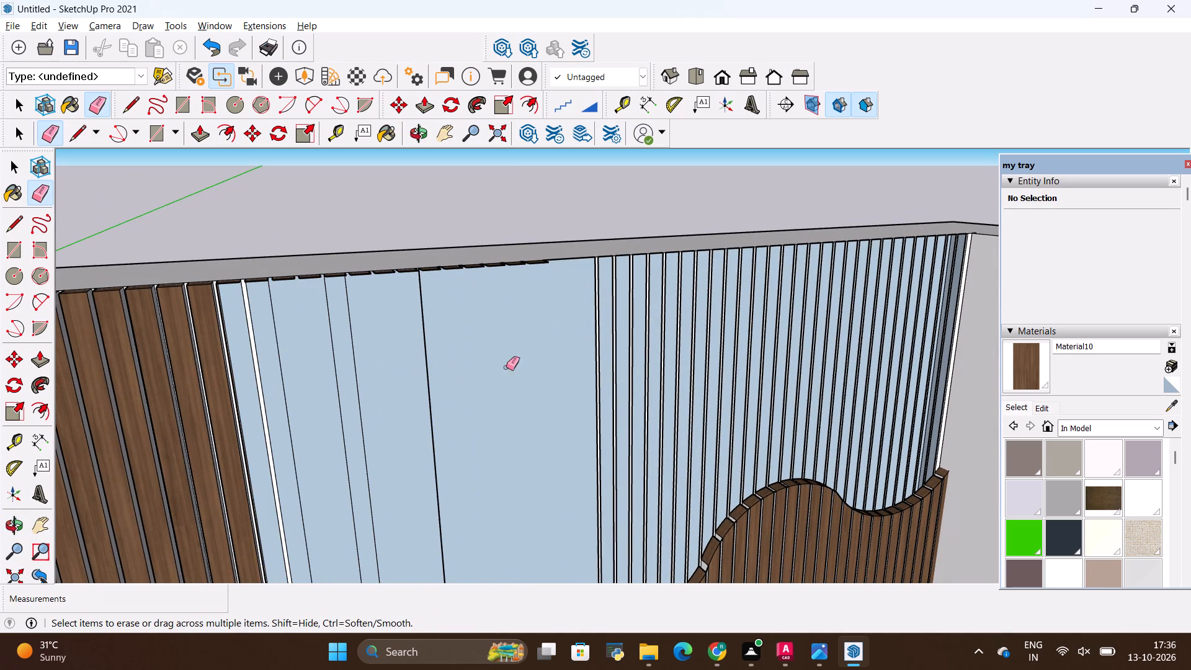
left_click_drag(506, 367, 259, 393)
scroll(470, 341, "down", 6)
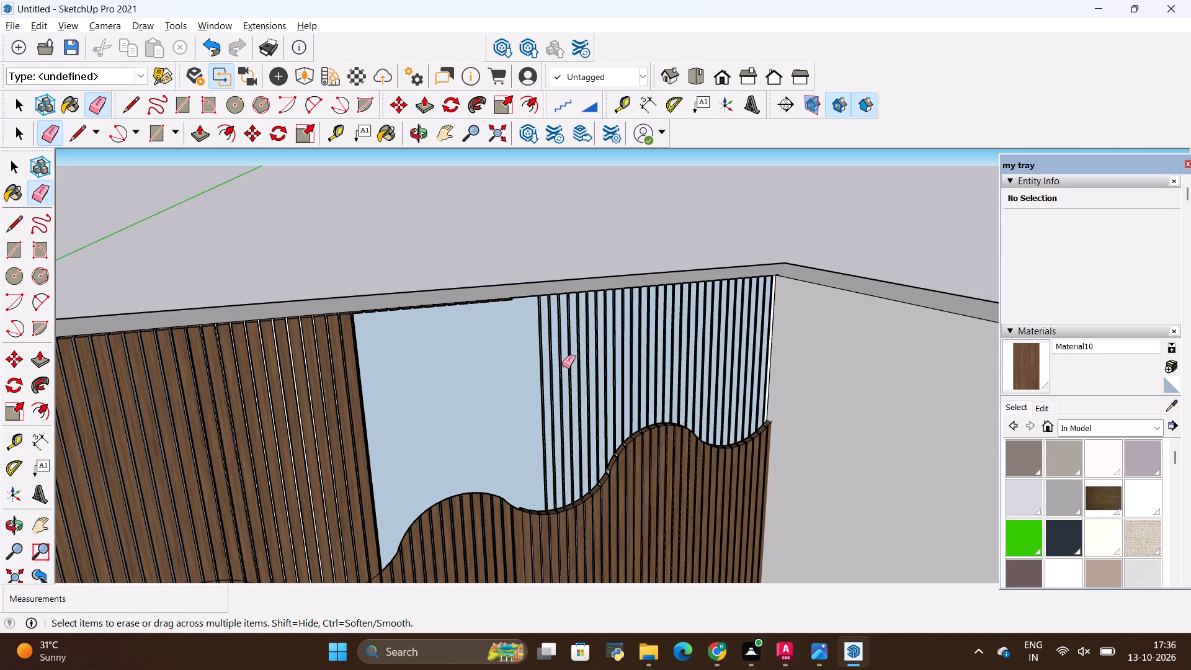
left_click_drag(389, 394, 191, 422)
Erase the edges of the next wood strips above the wave curve, continuing toward the partition wall.
scroll(583, 367, "down", 6)
left_click_drag(534, 379, 533, 379)
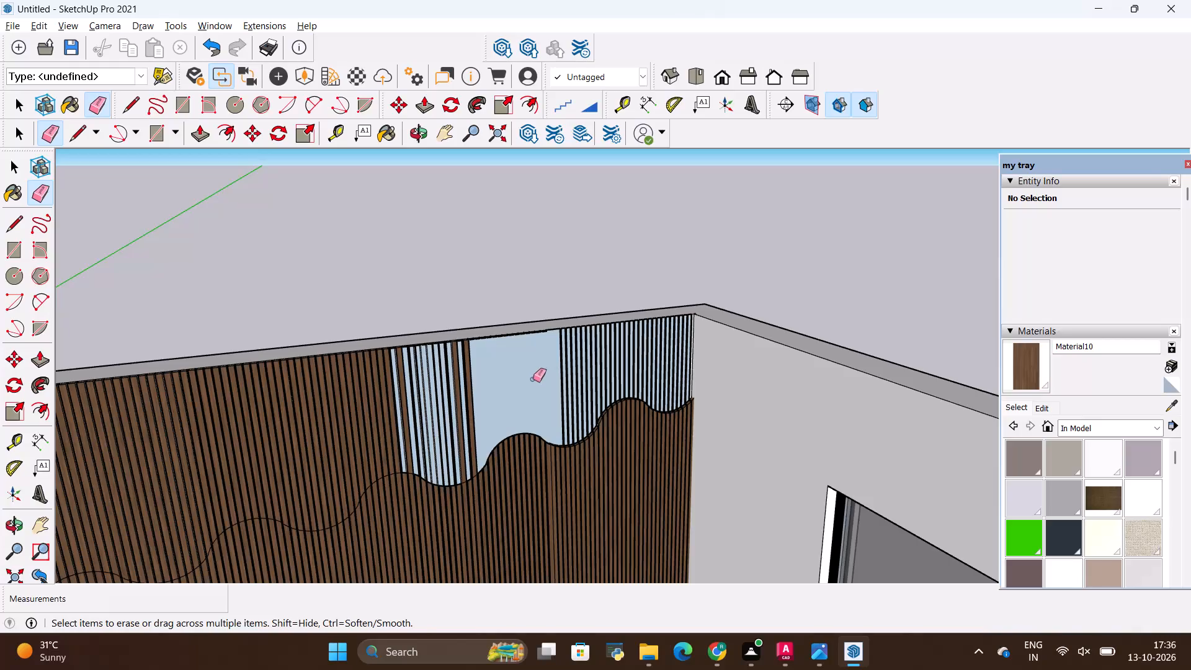
left_click_drag(533, 379, 202, 427)
left_click_drag(473, 401, 329, 423)
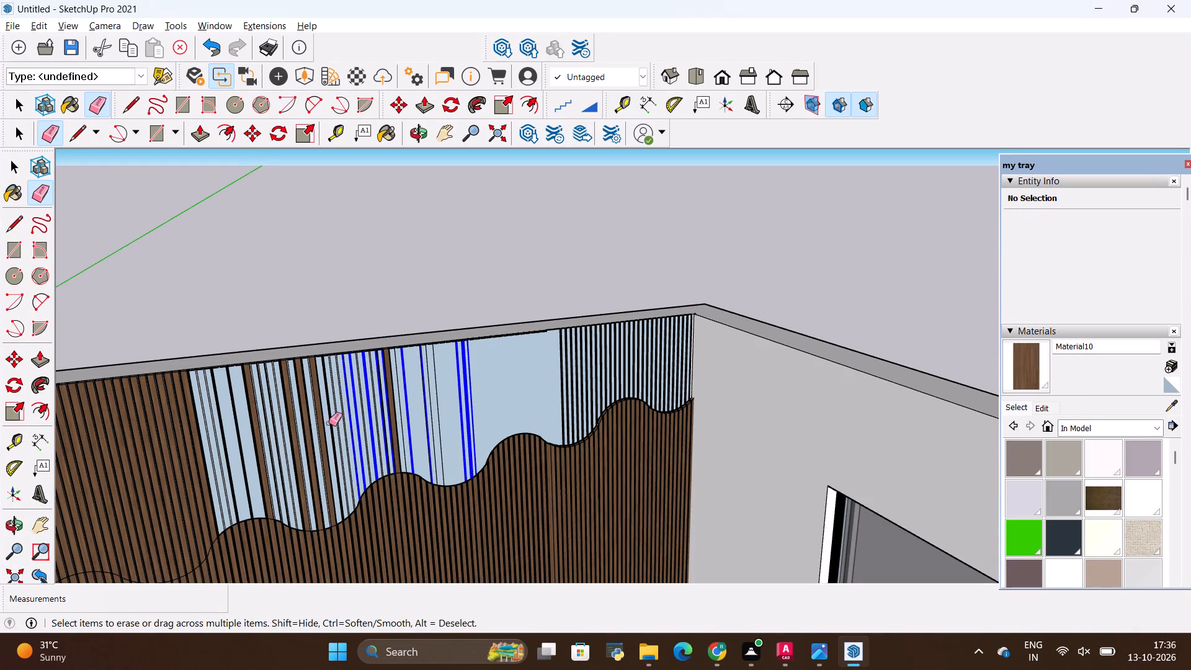
left_click_drag(329, 423, 153, 439)
left_click_drag(458, 425, 190, 434)
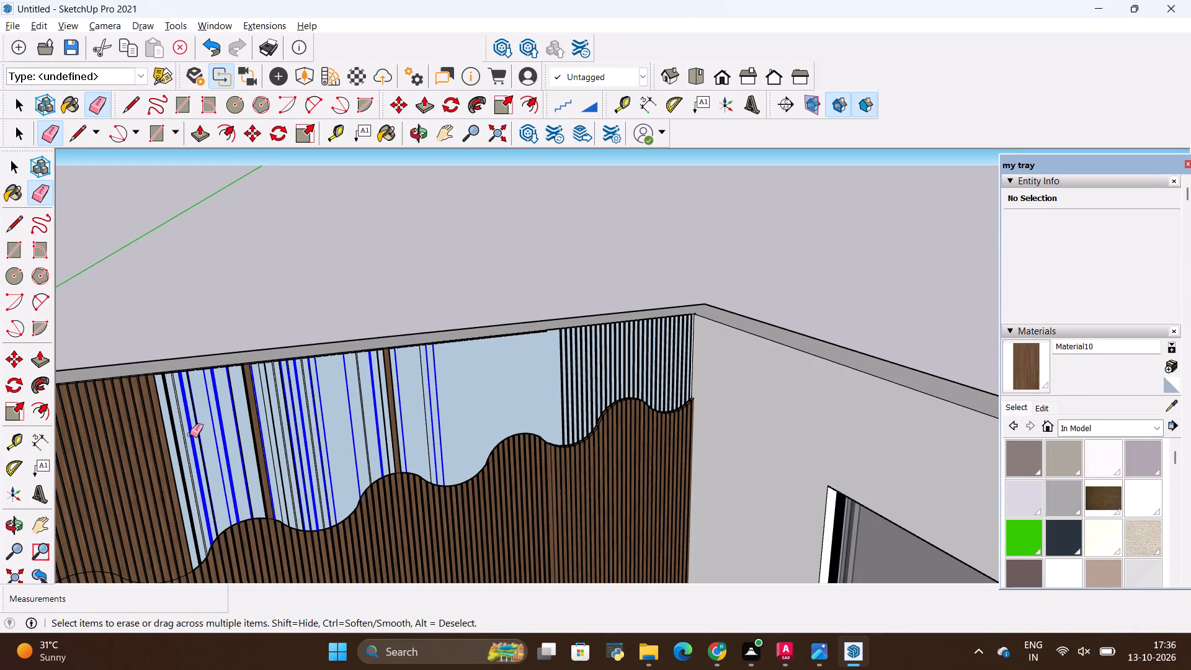
left_click_drag(190, 434, 189, 434)
left_click_drag(484, 432, 142, 434)
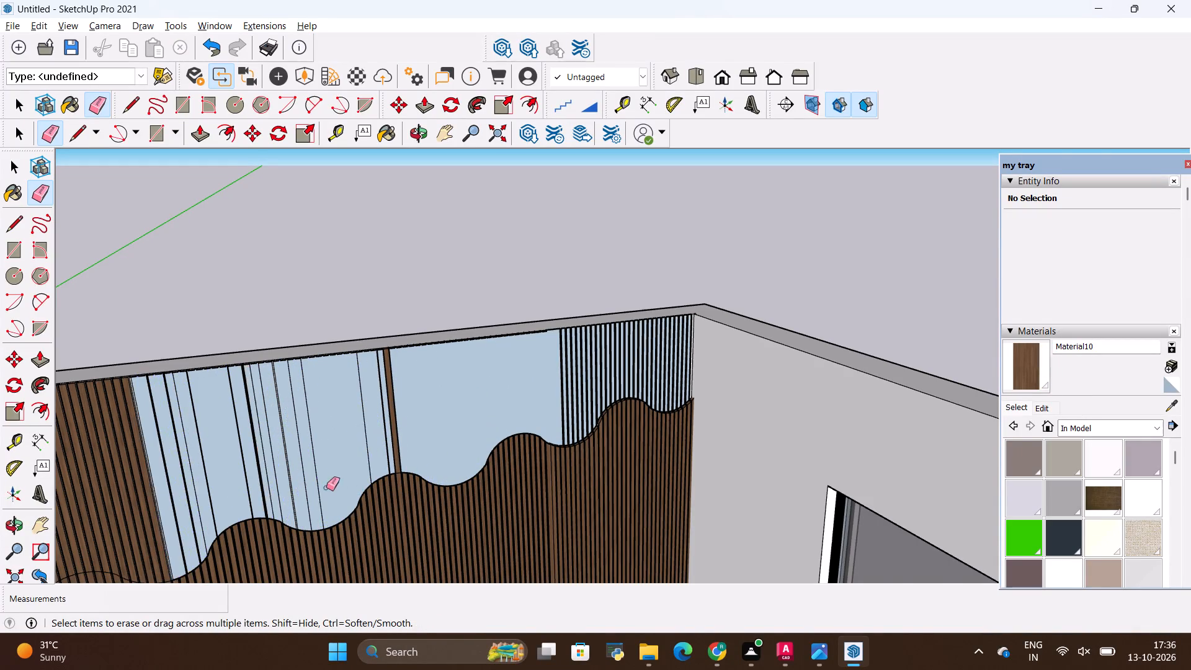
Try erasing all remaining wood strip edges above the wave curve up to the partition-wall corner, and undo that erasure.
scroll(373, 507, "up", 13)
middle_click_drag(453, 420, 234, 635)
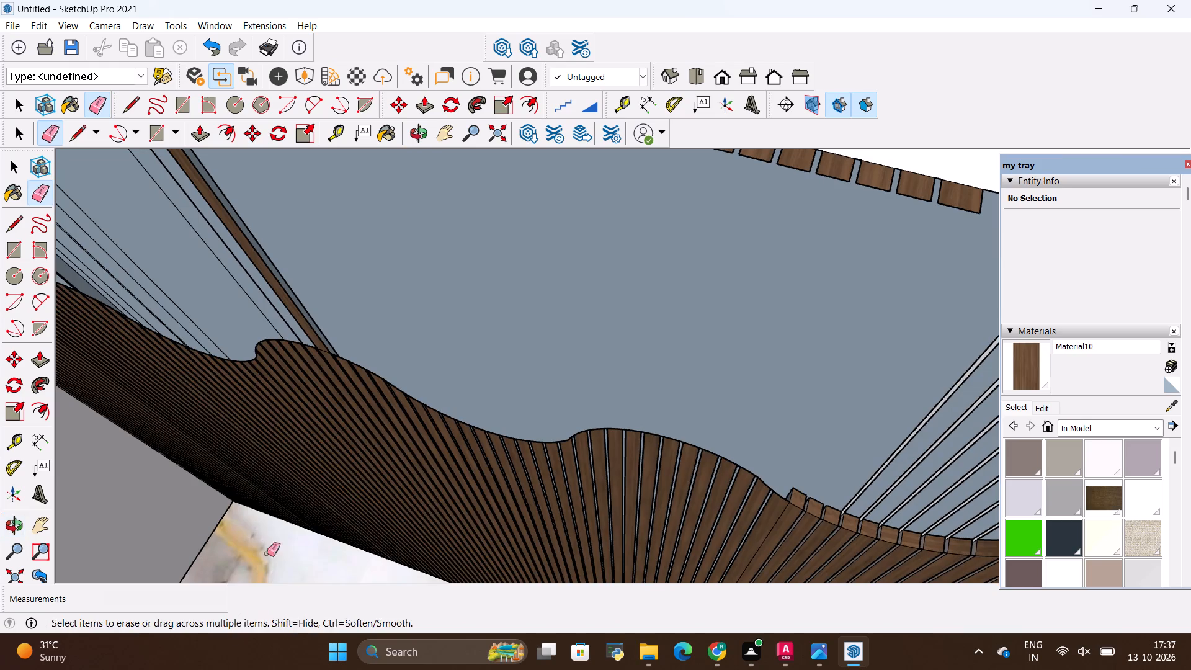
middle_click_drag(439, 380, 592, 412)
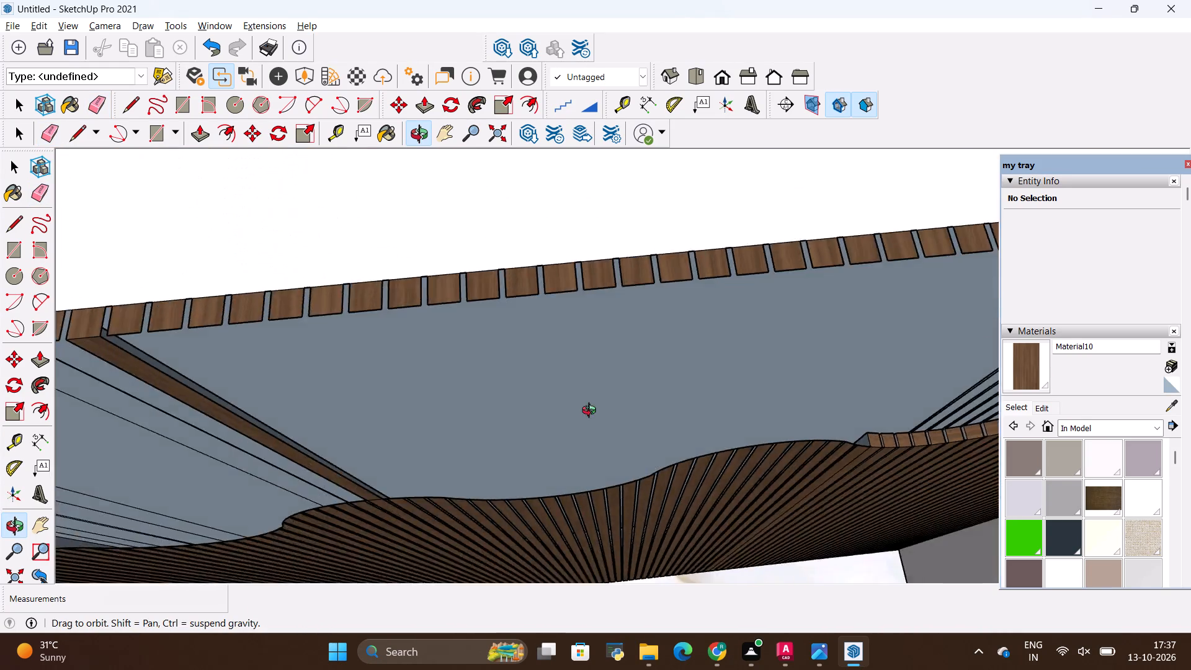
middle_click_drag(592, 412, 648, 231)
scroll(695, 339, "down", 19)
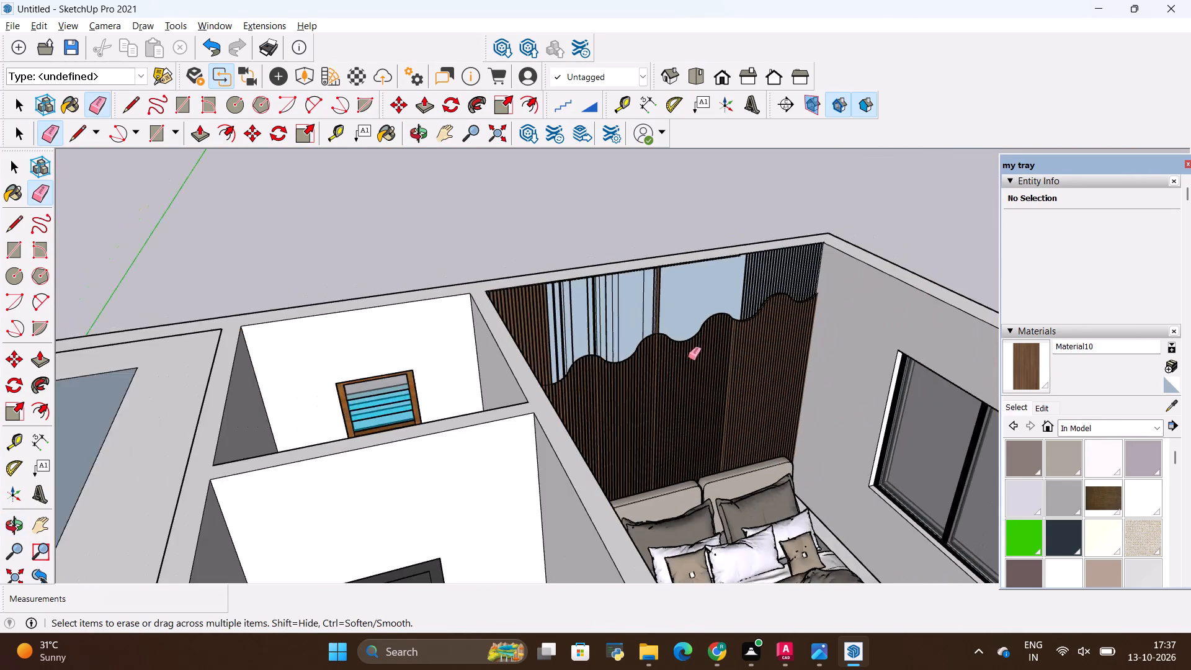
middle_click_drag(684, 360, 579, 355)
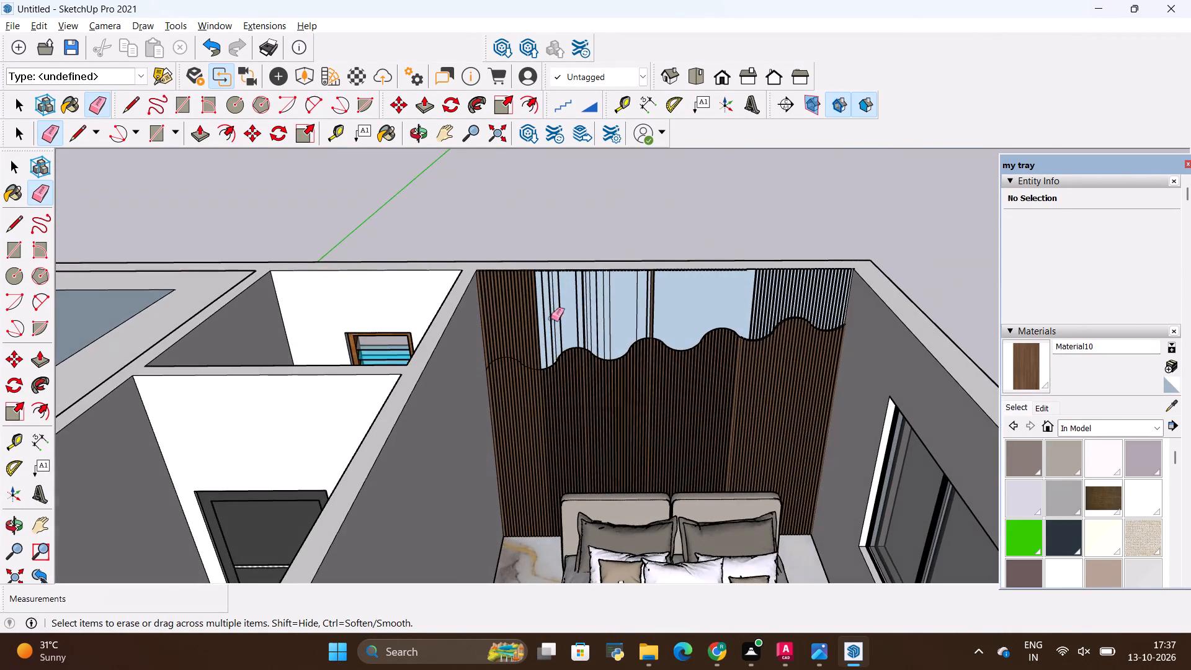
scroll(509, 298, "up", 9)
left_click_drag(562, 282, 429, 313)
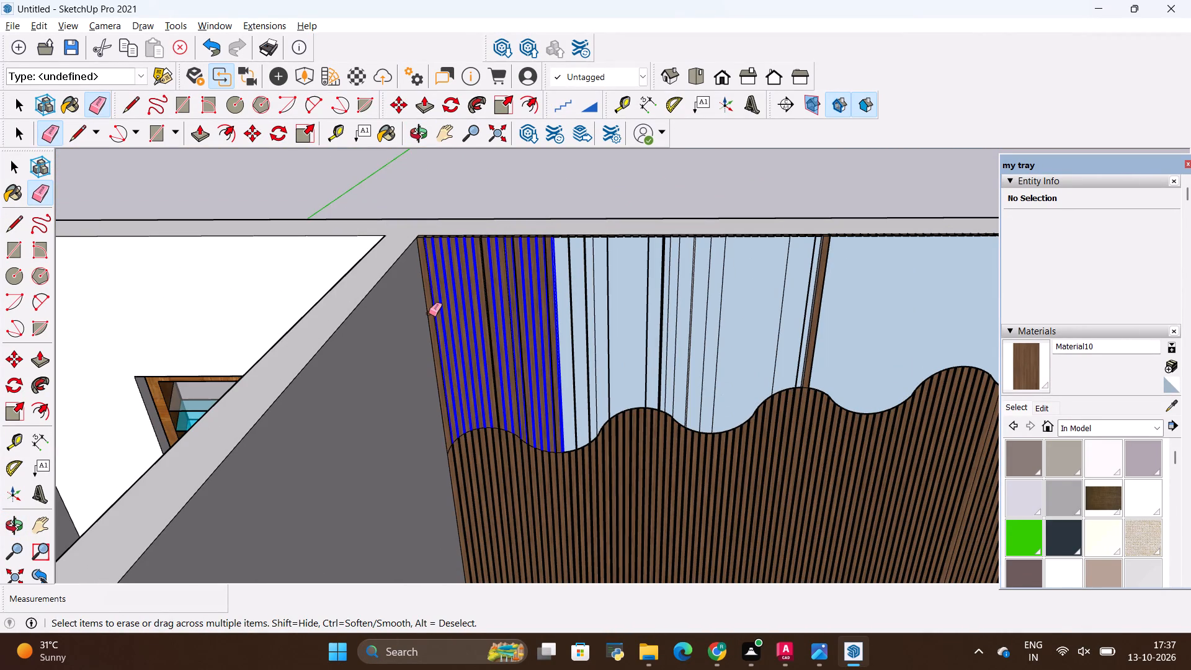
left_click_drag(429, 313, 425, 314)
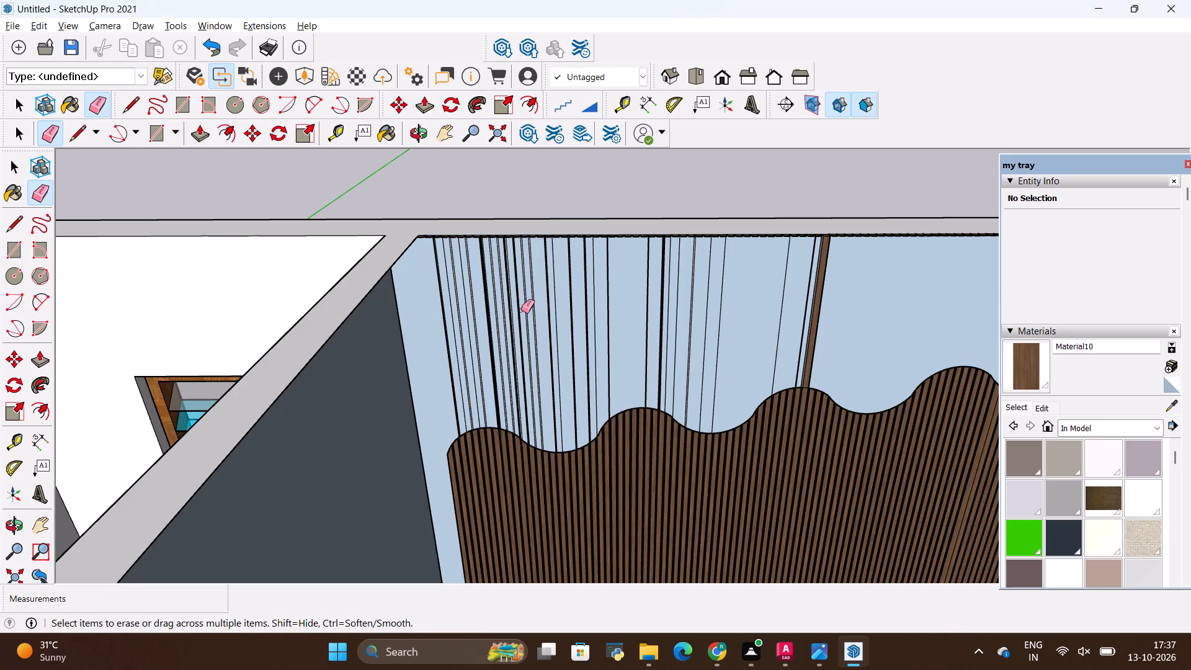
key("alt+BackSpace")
Erase the remaining strip edges above the wave curve at the partition-wall end, sparing the wall's corner edge.
left_click_drag(547, 255, 480, 279)
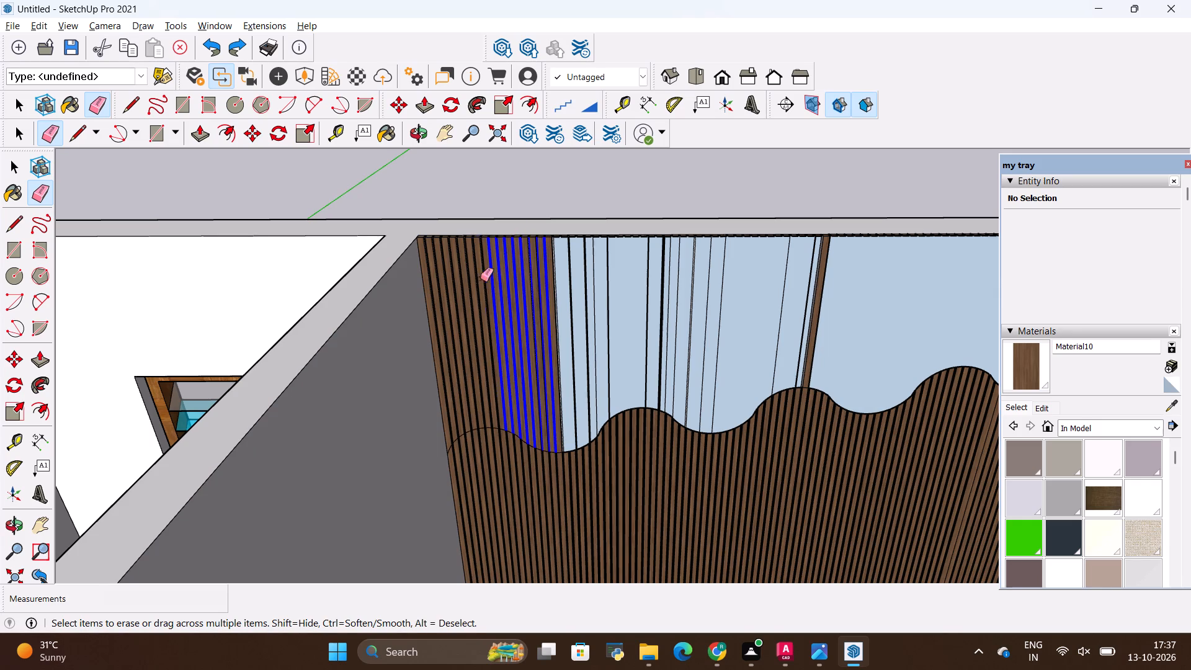
left_click_drag(480, 279, 432, 291)
scroll(422, 266, "up", 8)
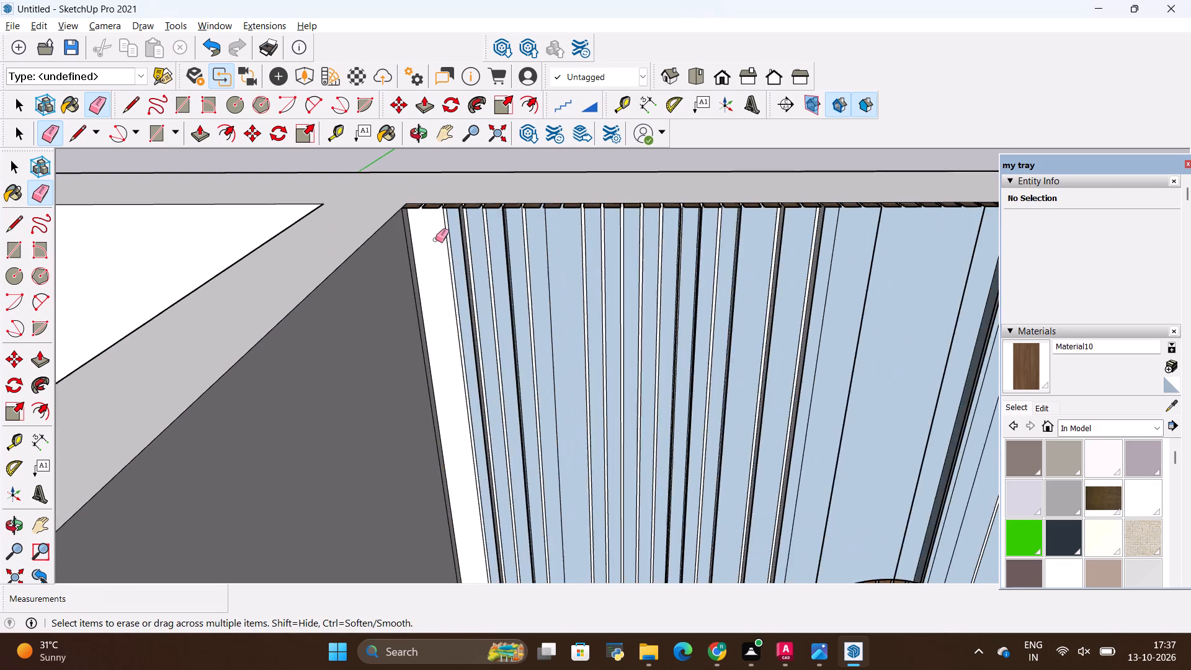
scroll(435, 239, "up", 6)
left_click_drag(438, 234, 773, 294)
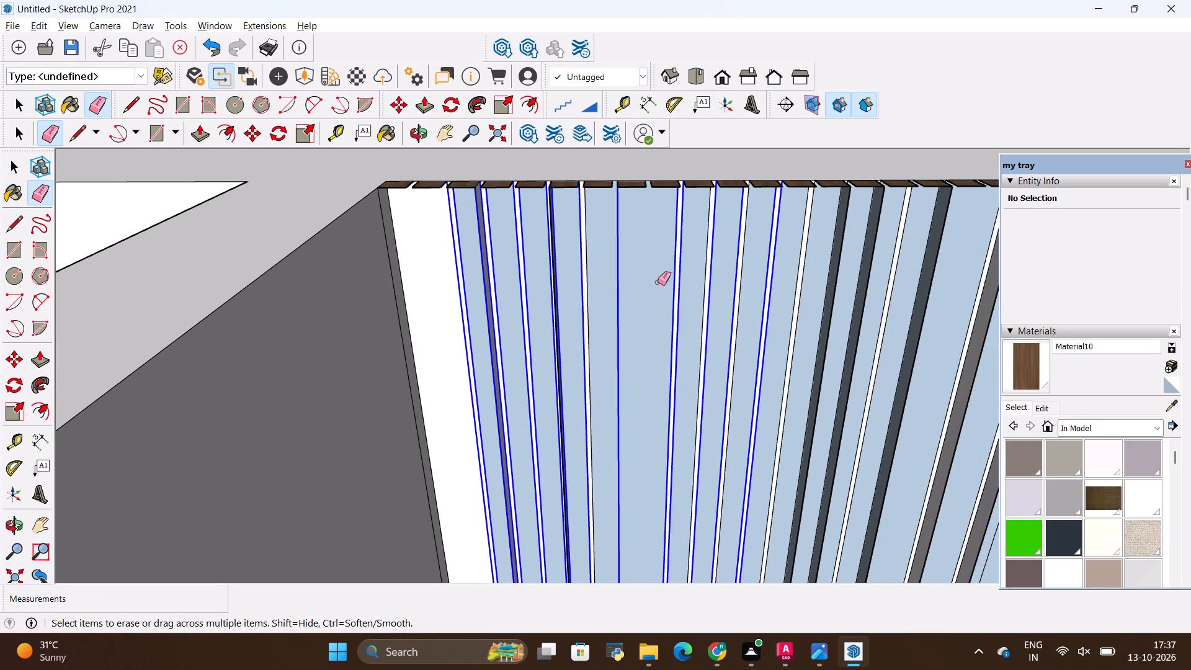
left_click_drag(604, 288, 801, 319)
left_click_drag(473, 277, 810, 305)
Erase the leftover vertical lines above the wave curve across the partition-wall half of the panel.
scroll(236, 268, "down", 10)
left_click_drag(337, 263, 677, 277)
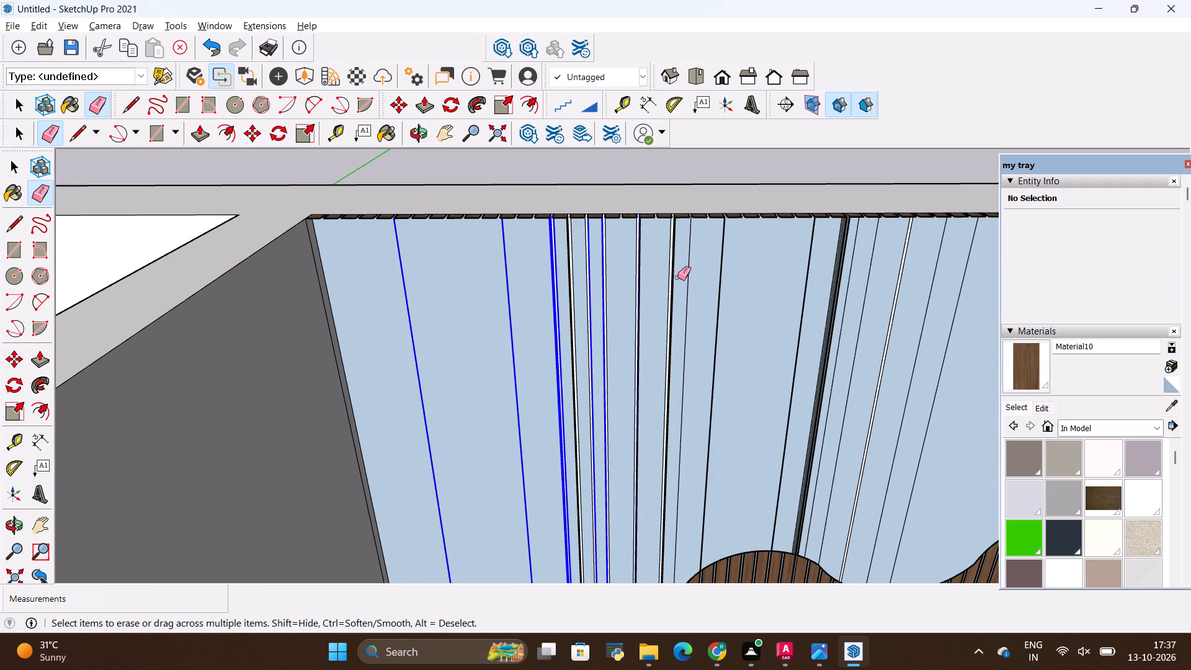
left_click_drag(677, 277, 839, 280)
left_click_drag(713, 318, 547, 346)
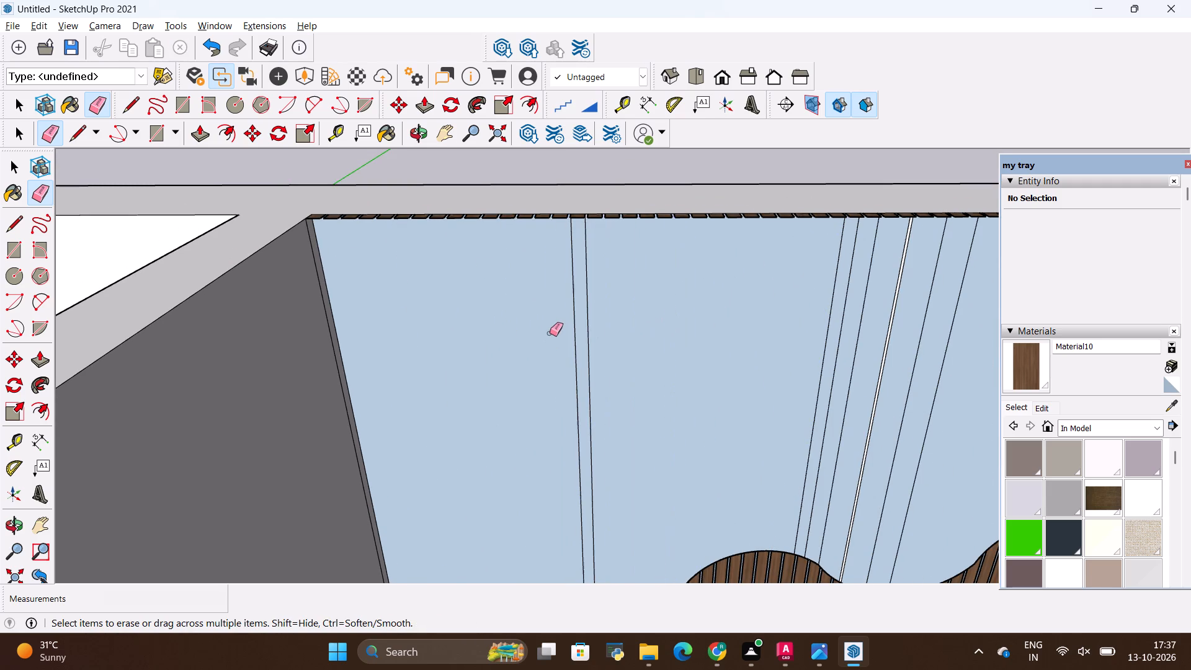
left_click_drag(966, 335, 760, 362)
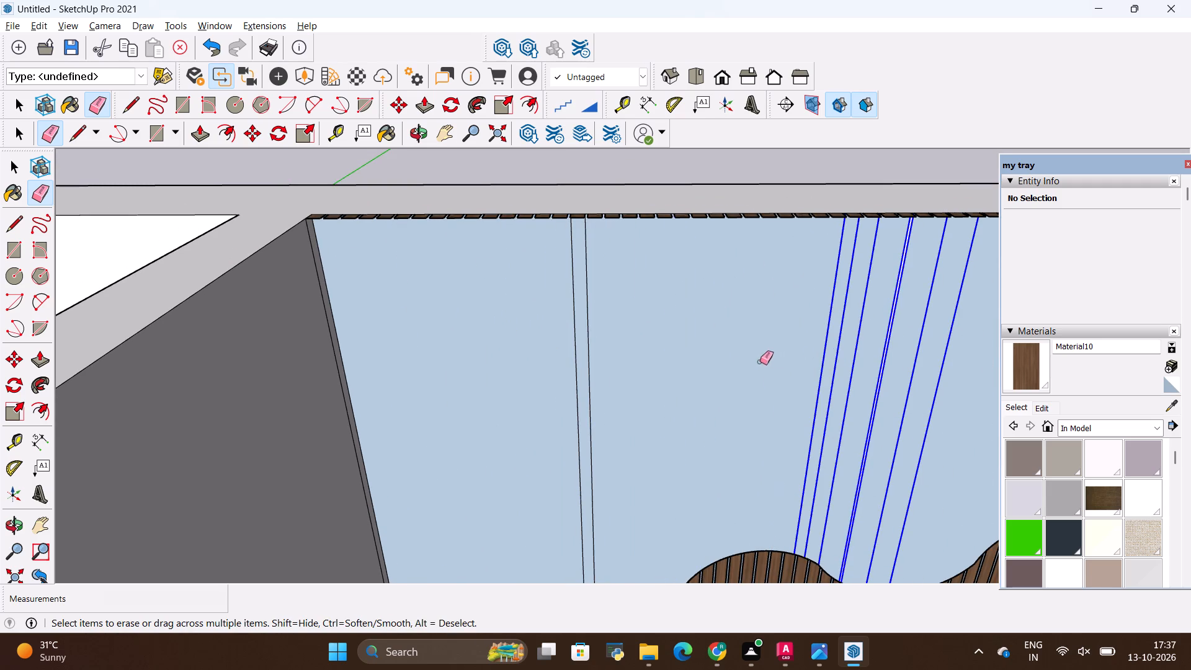
left_click_drag(760, 362, 530, 400)
left_click_drag(607, 332, 584, 335)
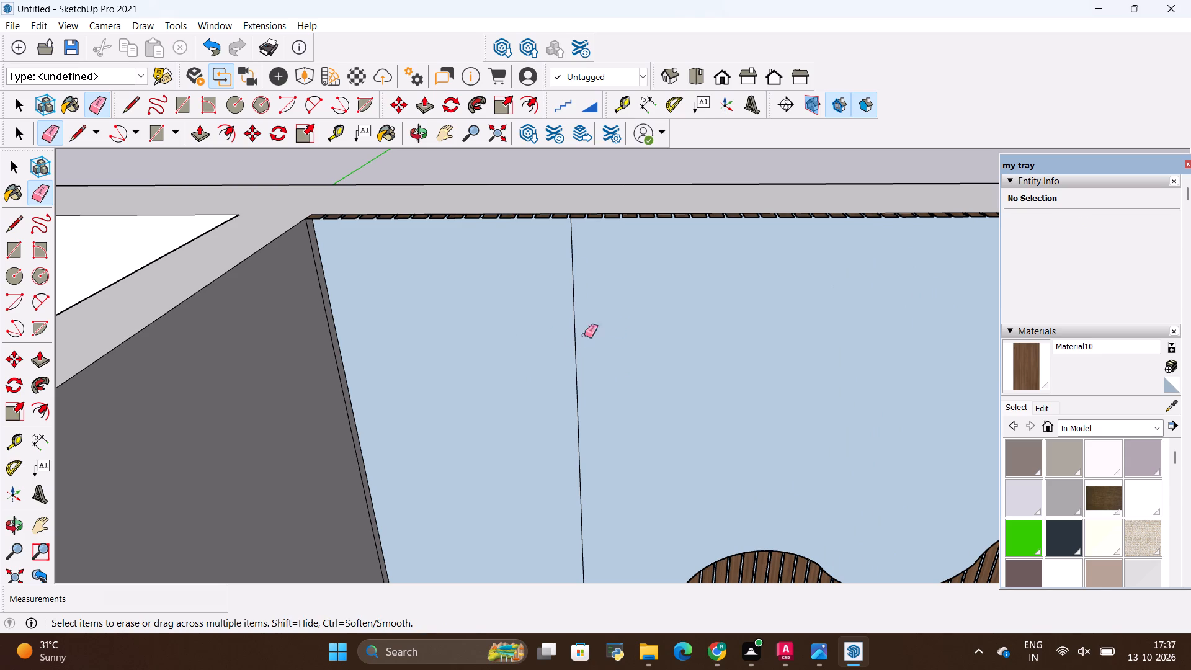
left_click_drag(584, 335, 532, 345)
Erase the last wood strip and stray vertical lines above the wave curve in the middle of the panel.
scroll(271, 318, "down", 14)
left_click_drag(663, 322, 515, 315)
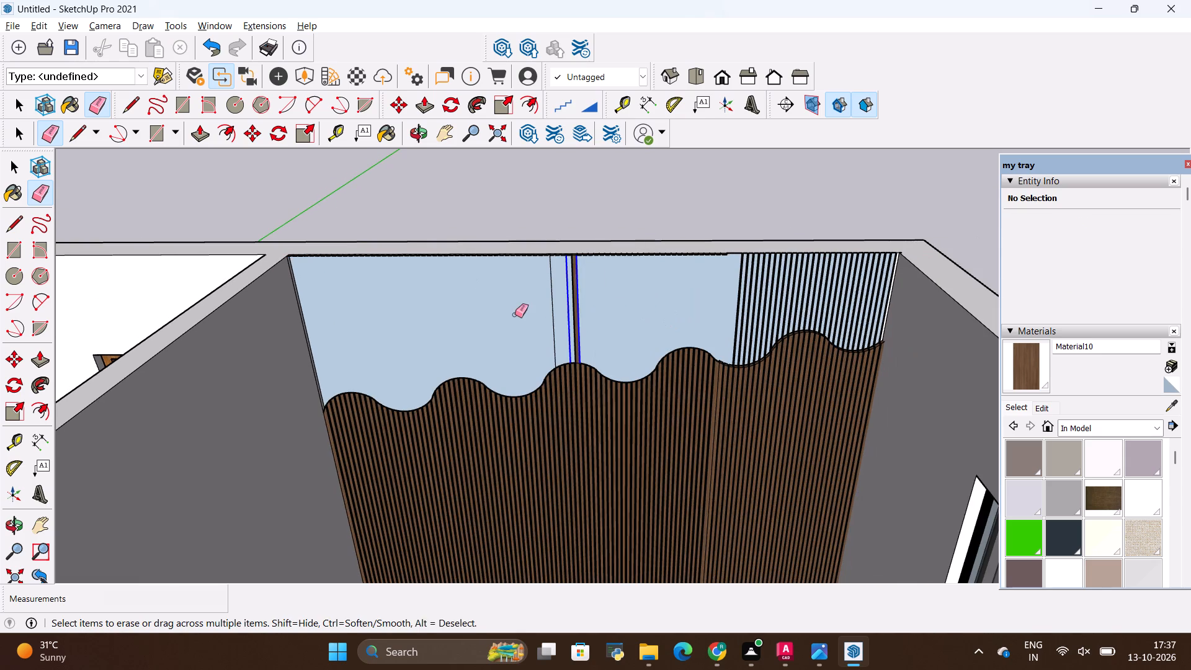
left_click_drag(515, 315, 514, 315)
left_click_drag(561, 315, 525, 316)
left_click_drag(578, 305, 555, 305)
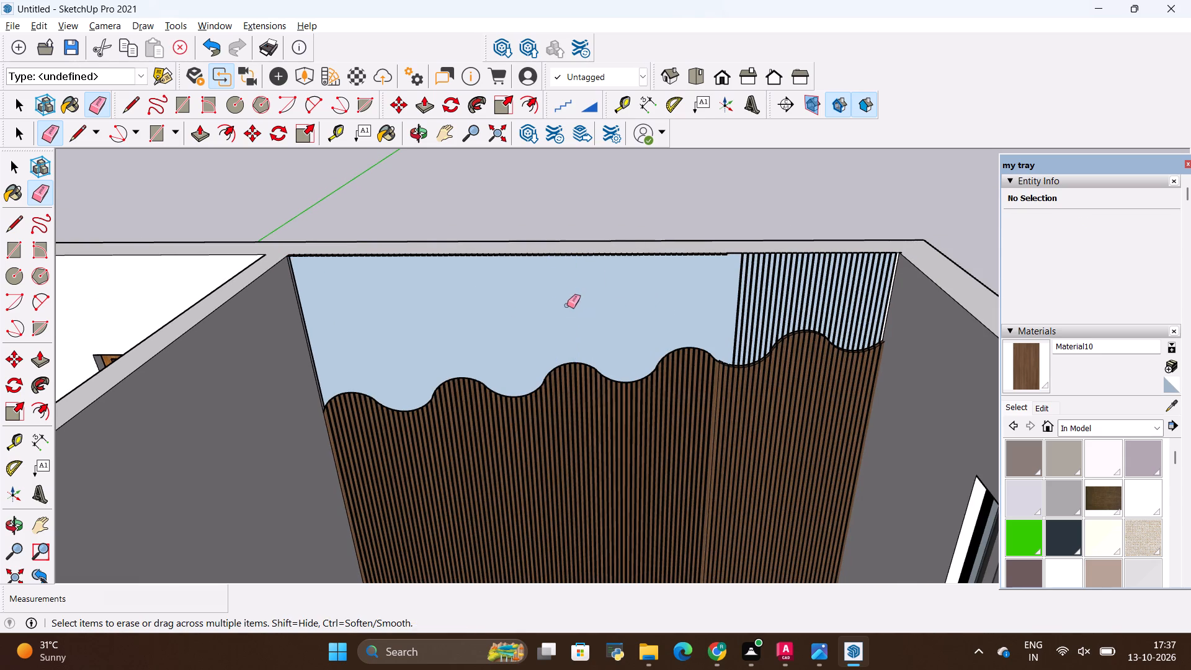
Erase the vertical gap edges above the wave curve at the window-wall end of the panel.
left_click_drag(746, 301, 802, 285)
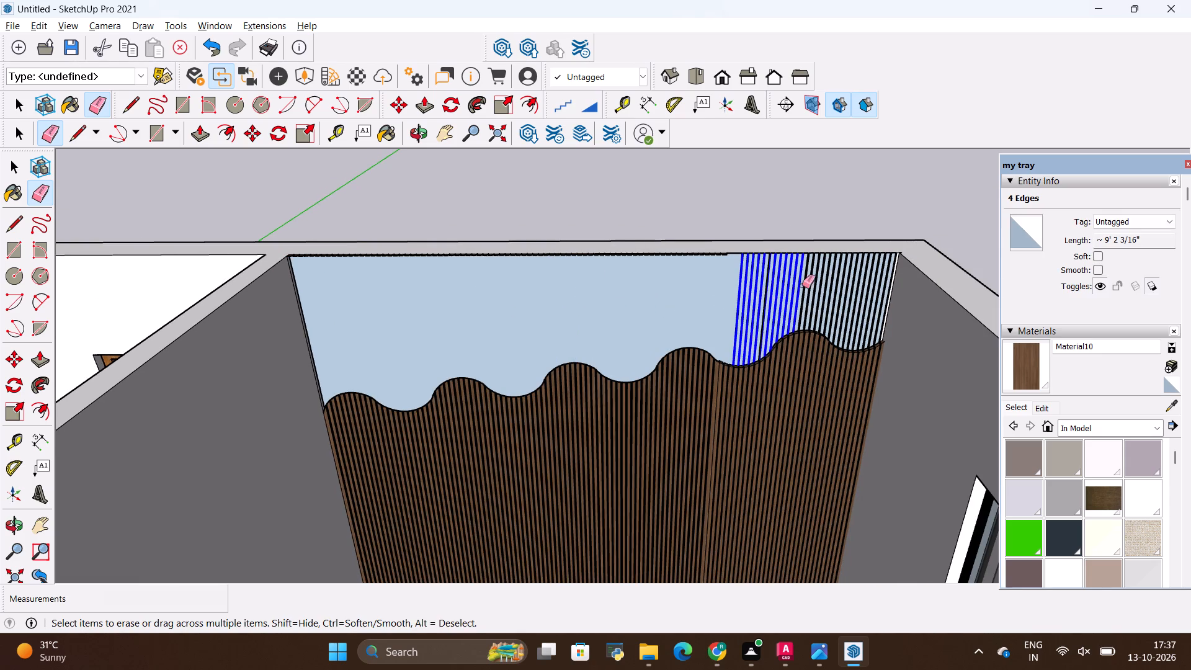
left_click_drag(802, 285, 847, 283)
left_click_drag(798, 290, 752, 297)
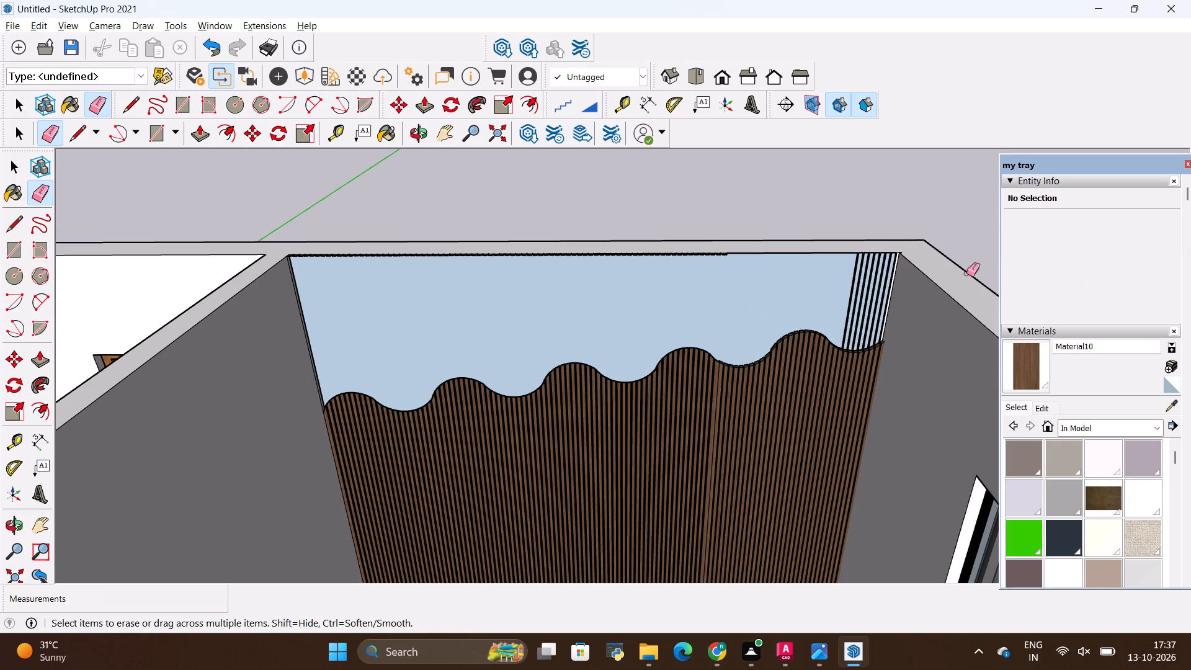
scroll(957, 255, "up", 4)
scroll(802, 316, "up", 1)
left_click_drag(648, 368, 396, 370)
left_click_drag(573, 359, 423, 370)
left_click_drag(528, 364, 526, 364)
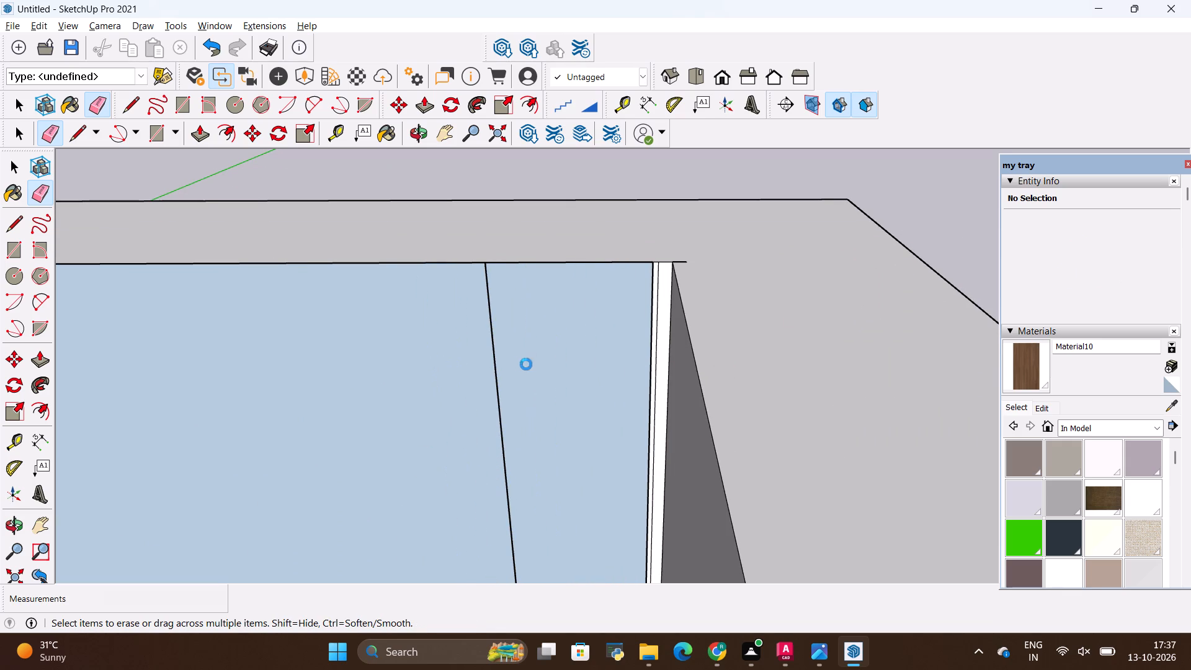
left_click_drag(526, 364, 479, 365)
scroll(516, 352, "down", 2)
scroll(627, 347, "down", 6)
scroll(767, 300, "down", 5)
scroll(860, 280, "down", 11)
Erase the last vertical line above the wave curve near the window-wall corner of the bedroom panel.
scroll(899, 301, "up", 5)
scroll(899, 301, "down", 5)
scroll(553, 368, "down", 6)
scroll(556, 363, "up", 3)
scroll(560, 360, "down", 4)
scroll(498, 368, "up", 3)
scroll(512, 362, "down", 3)
left_click_drag(506, 365, 479, 378)
scroll(648, 343, "down", 10)
key("space")
Inspect the trimmed wave-shaped panel top, the loose ceiling pieces and the whole house from above and from outside.
middle_click_drag(617, 353, 718, 380)
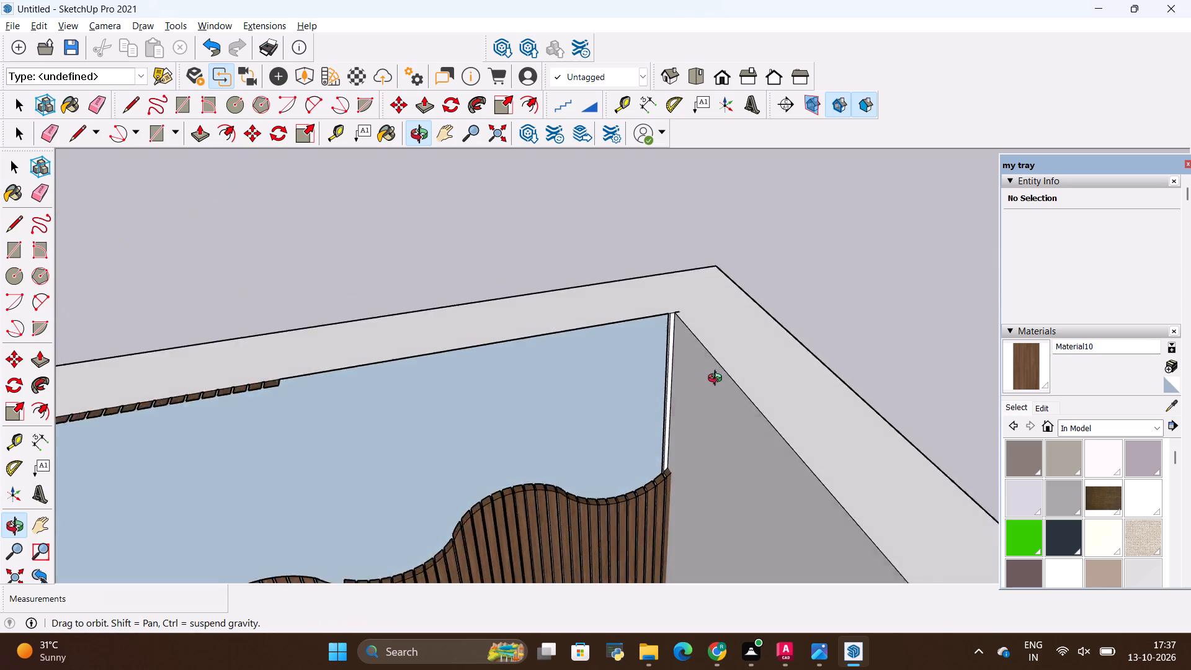
middle_click_drag(718, 380, 752, 439)
scroll(812, 334, "down", 5)
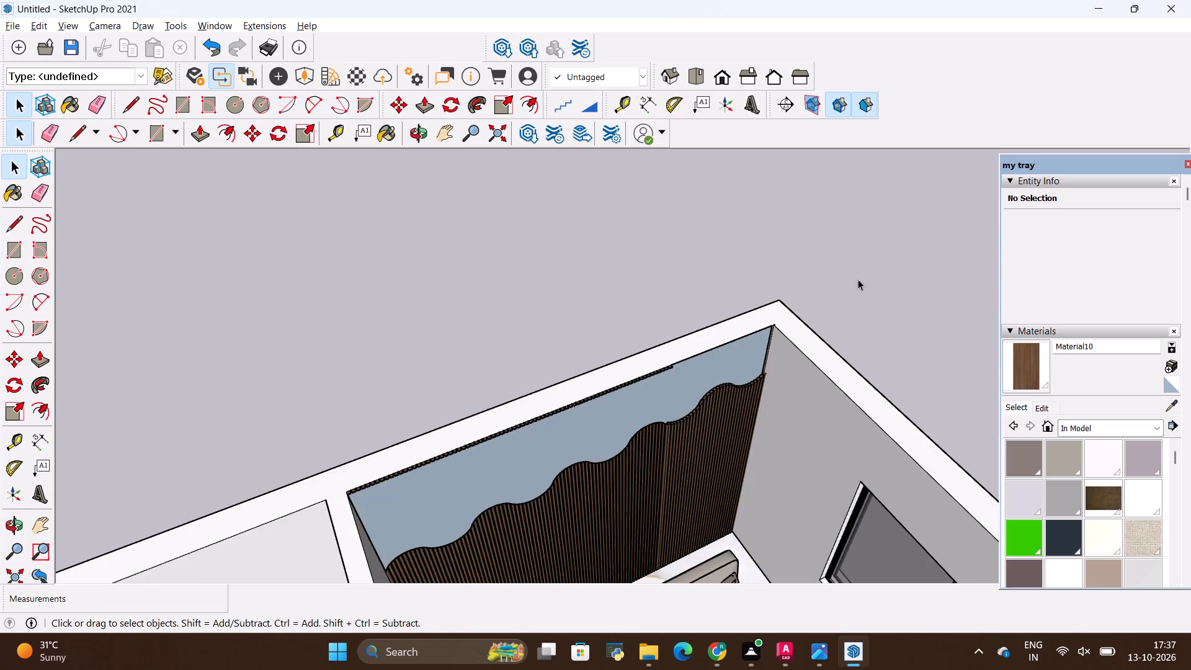
scroll(860, 276, "down", 3)
middle_click_drag(785, 344, 661, 500)
scroll(684, 446, "down", 6)
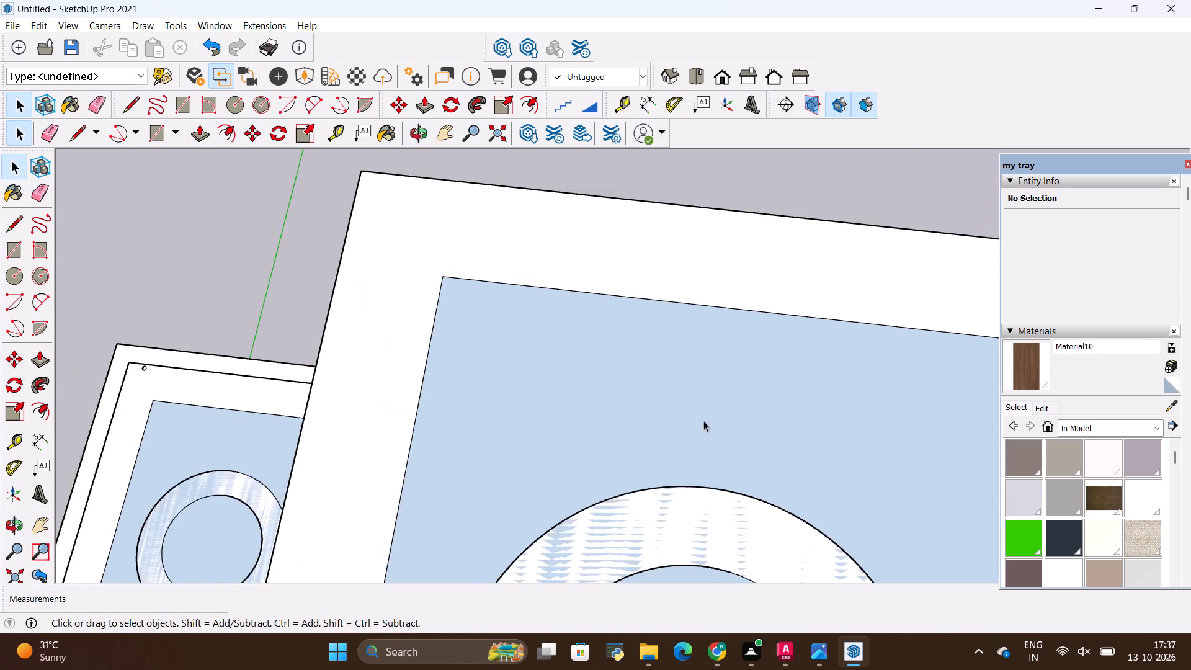
scroll(703, 421, "down", 20)
scroll(703, 421, "down", 8)
middle_click_drag(613, 257, 594, 364)
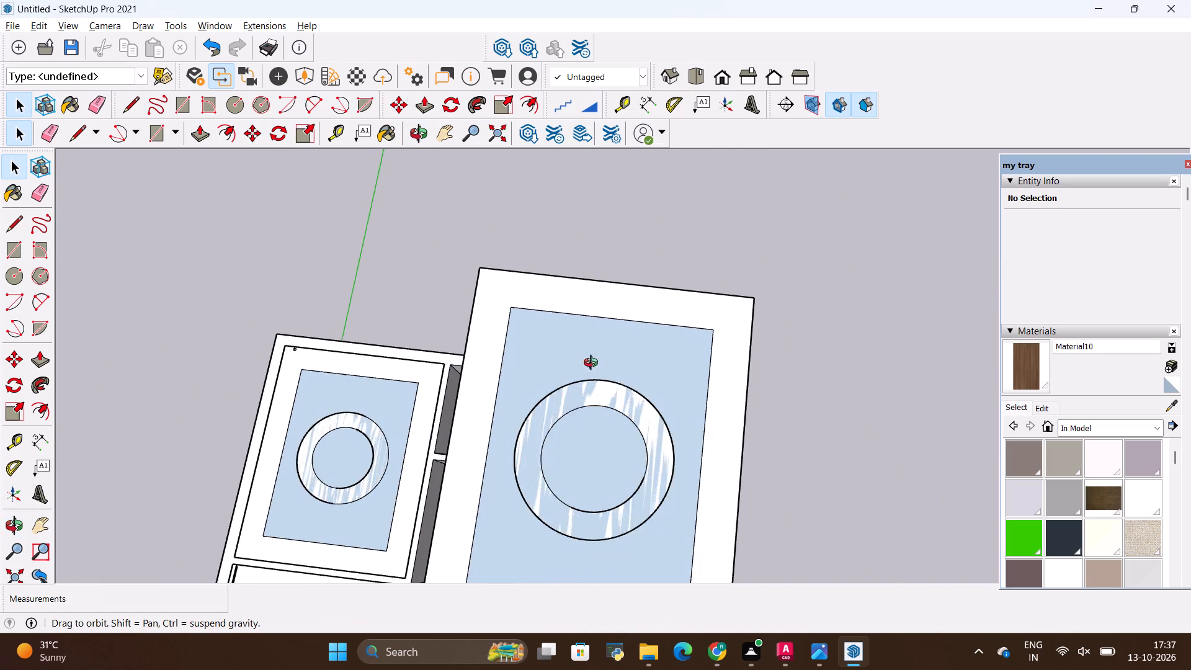
middle_click_drag(594, 364, 229, 392)
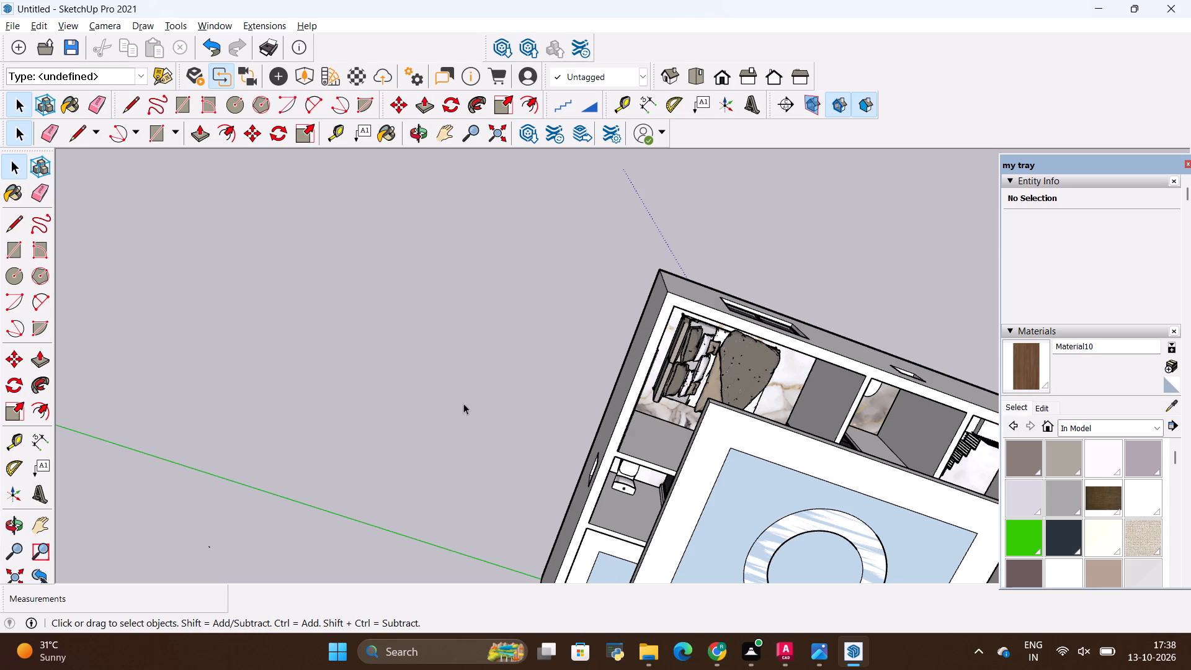
scroll(463, 403, "up", 2)
scroll(389, 378, "down", 6)
scroll(482, 388, "down", 5)
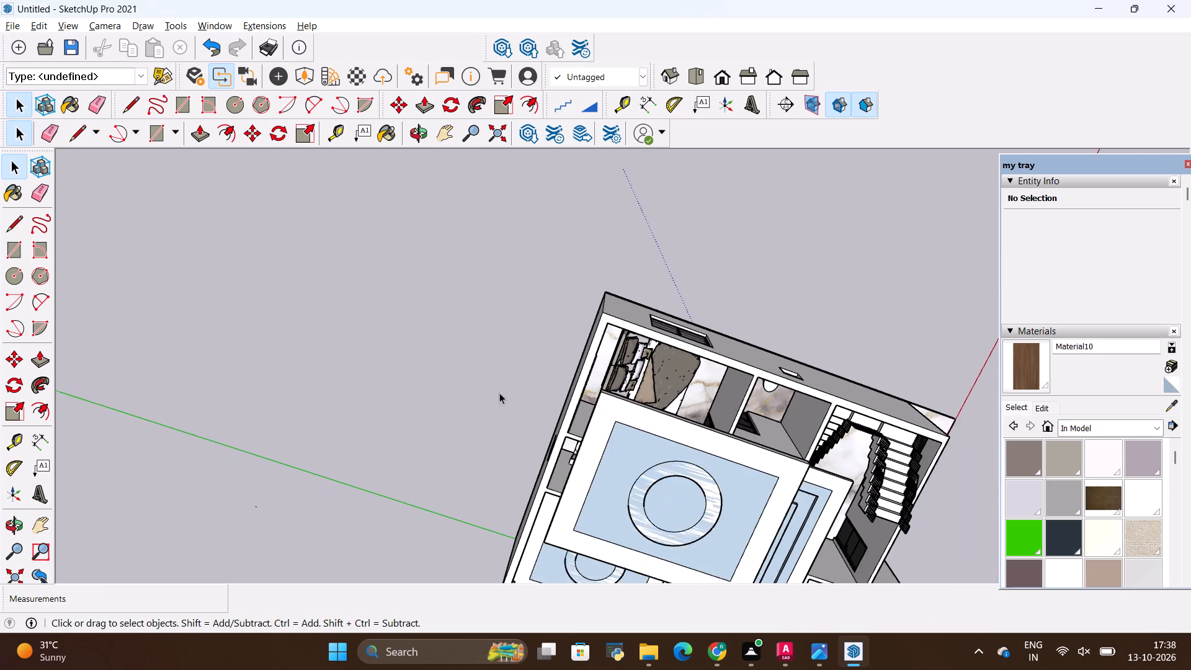
middle_click_drag(627, 350, 476, 473)
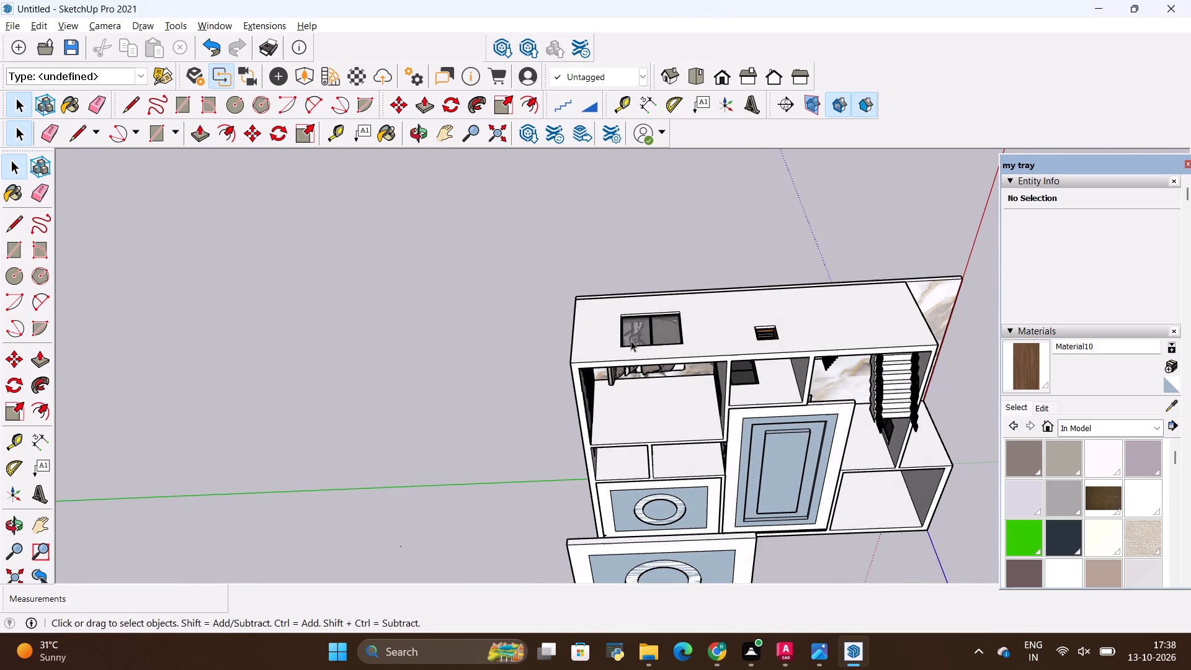
middle_click_drag(646, 326, 621, 497)
middle_click_drag(716, 289, 699, 519)
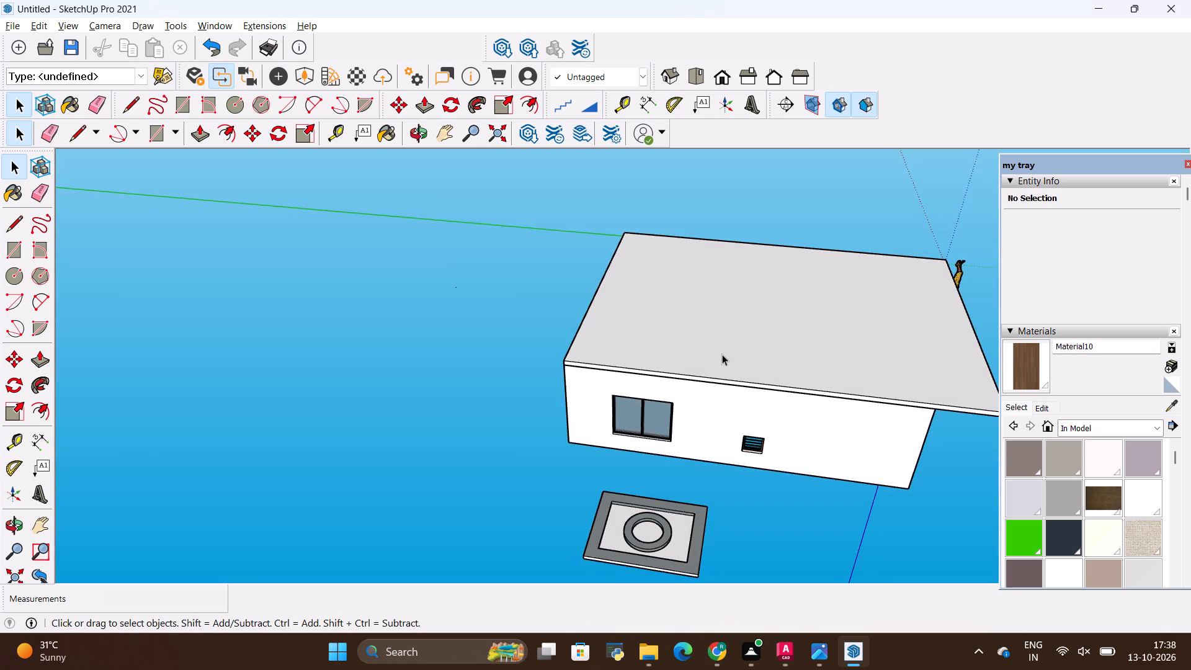